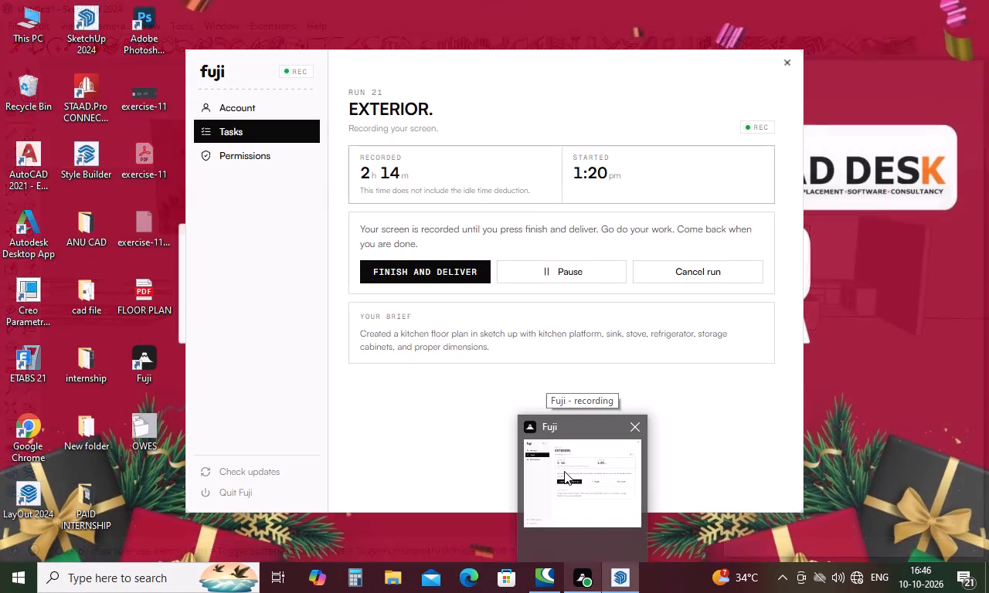
Examine the whole cabinet unit against the three kitchen reference images and the walled kitchen model from several angles.
scroll(564, 471, up, 2)
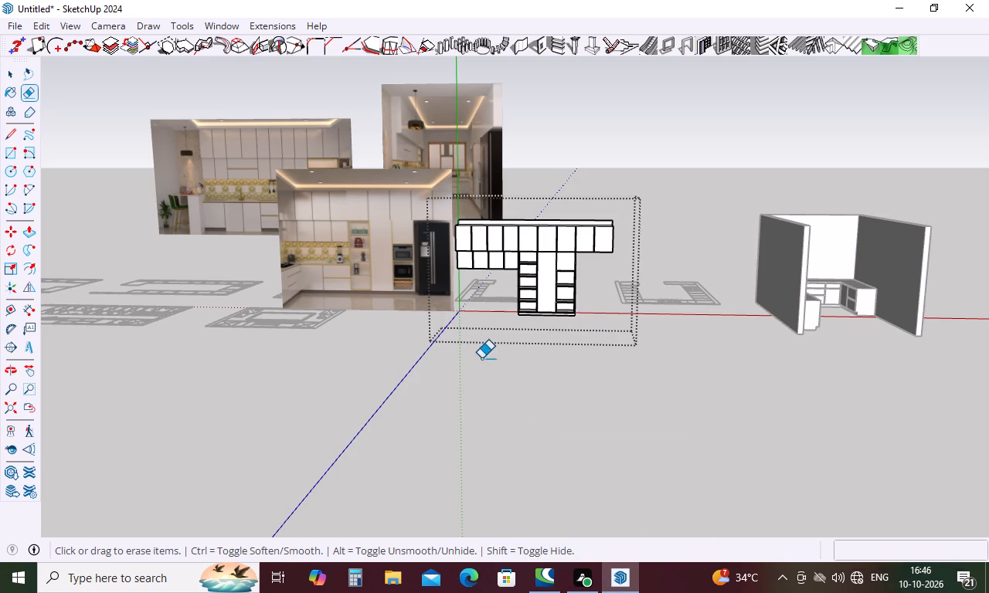
scroll(553, 297, up, 6)
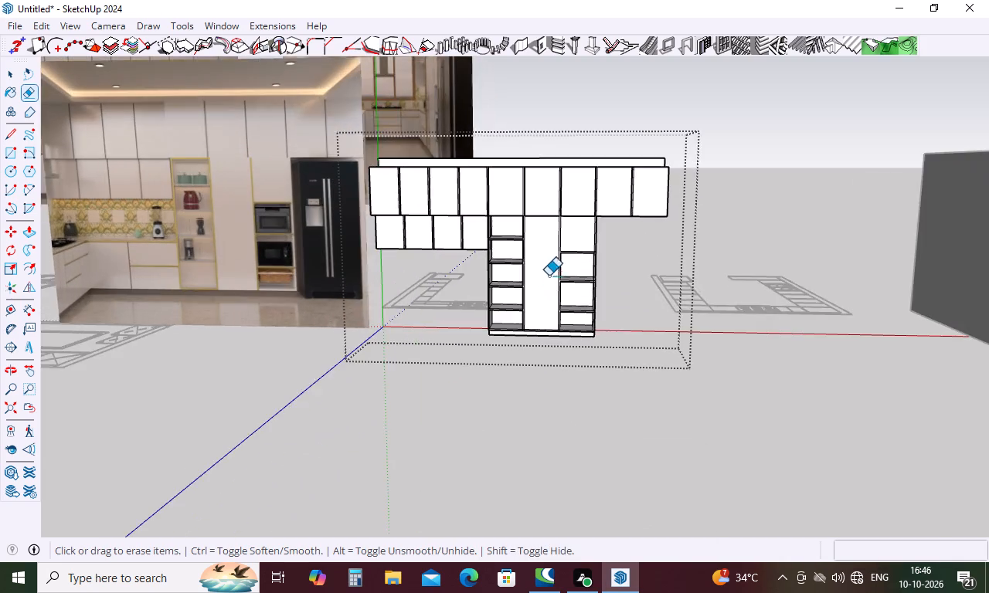
scroll(504, 221, up, 12)
middle_drag(501, 212, 496, 119)
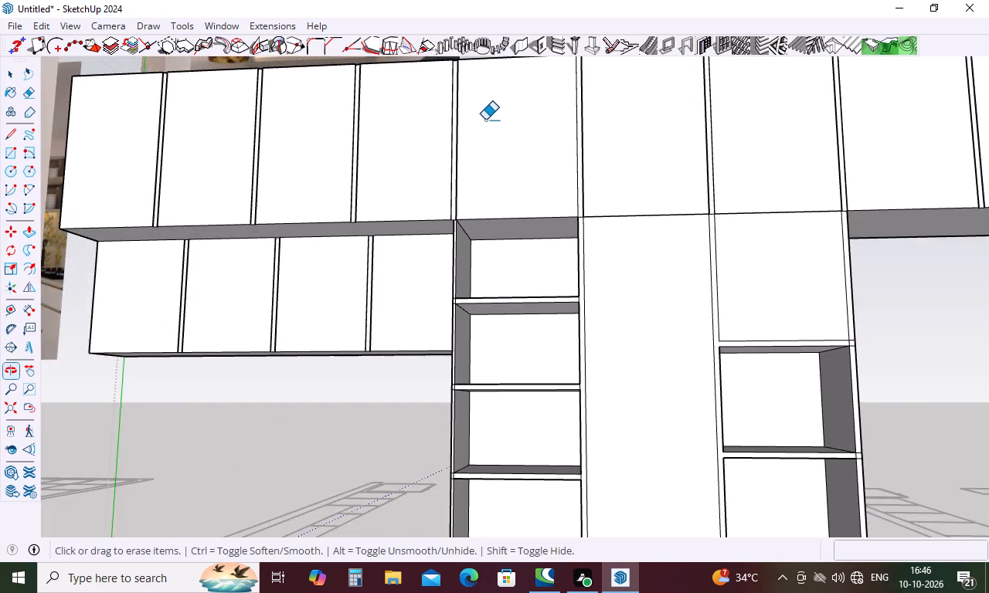
scroll(484, 120, down, 6)
scroll(482, 124, up, 5)
scroll(482, 124, down, 4)
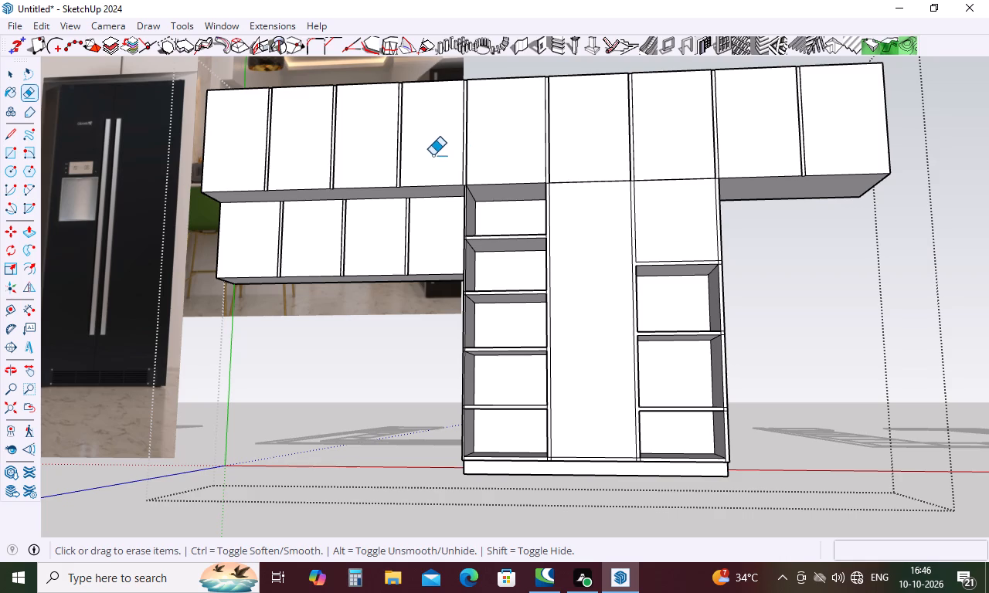
scroll(433, 155, down, 11)
middle_drag(417, 191, 410, 330)
scroll(376, 222, down, 10)
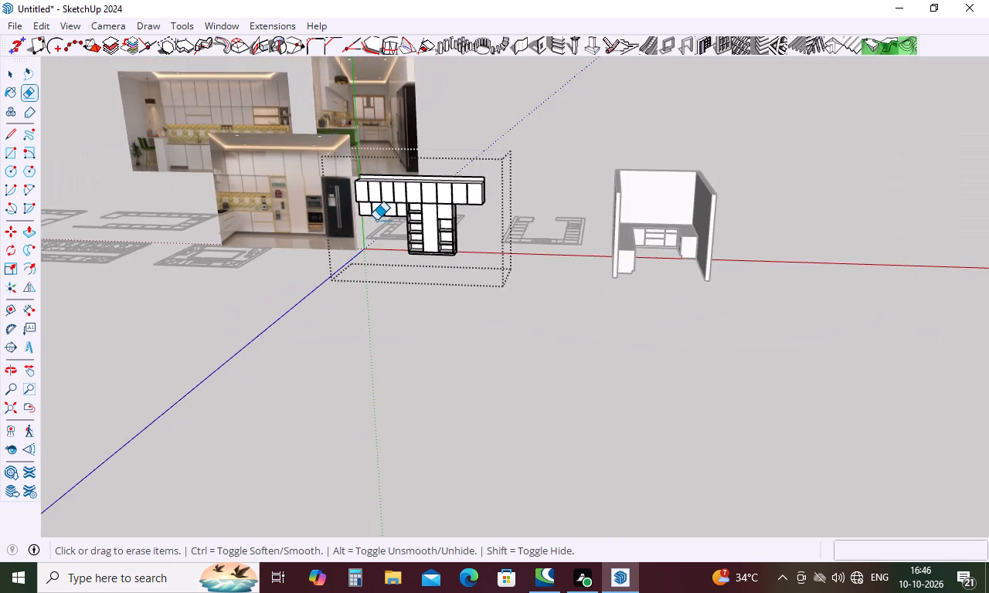
middle_drag(373, 227, 480, 260)
scroll(482, 224, down, 5)
scroll(347, 157, up, 5)
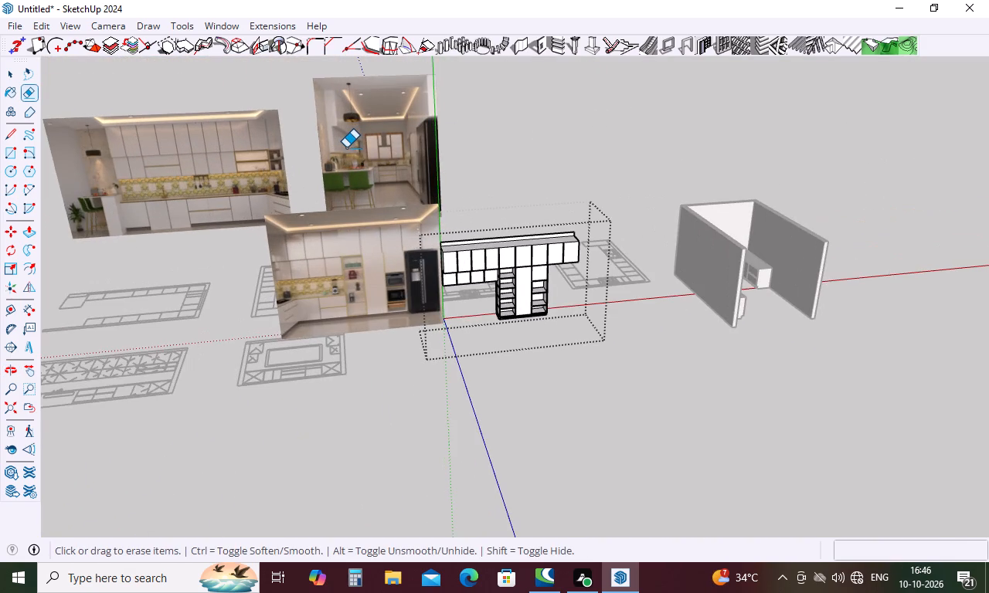
scroll(346, 147, up, 6)
middle_drag(387, 160, 381, 107)
scroll(369, 134, down, 5)
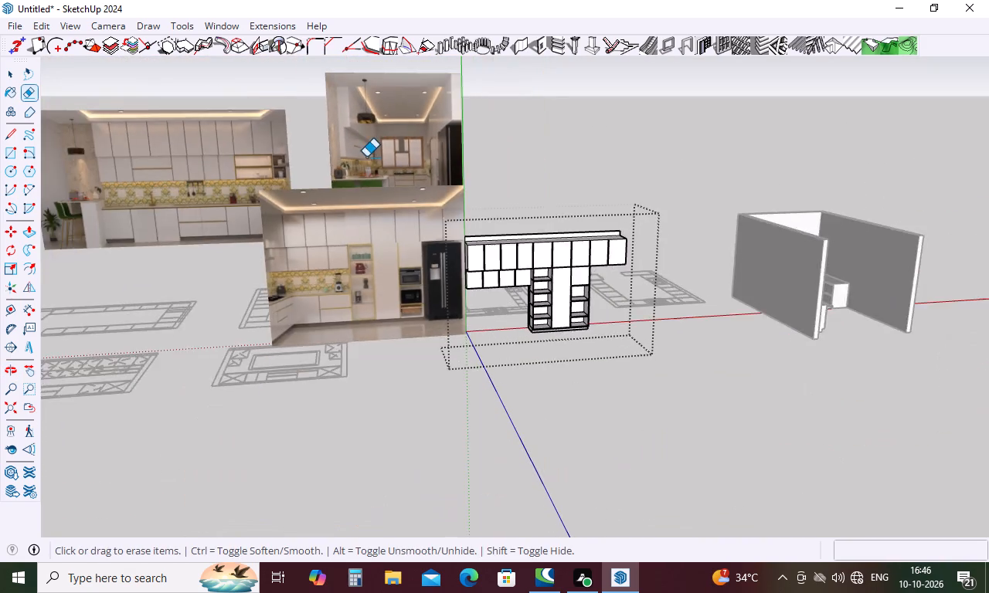
scroll(366, 157, down, 5)
scroll(389, 144, up, 5)
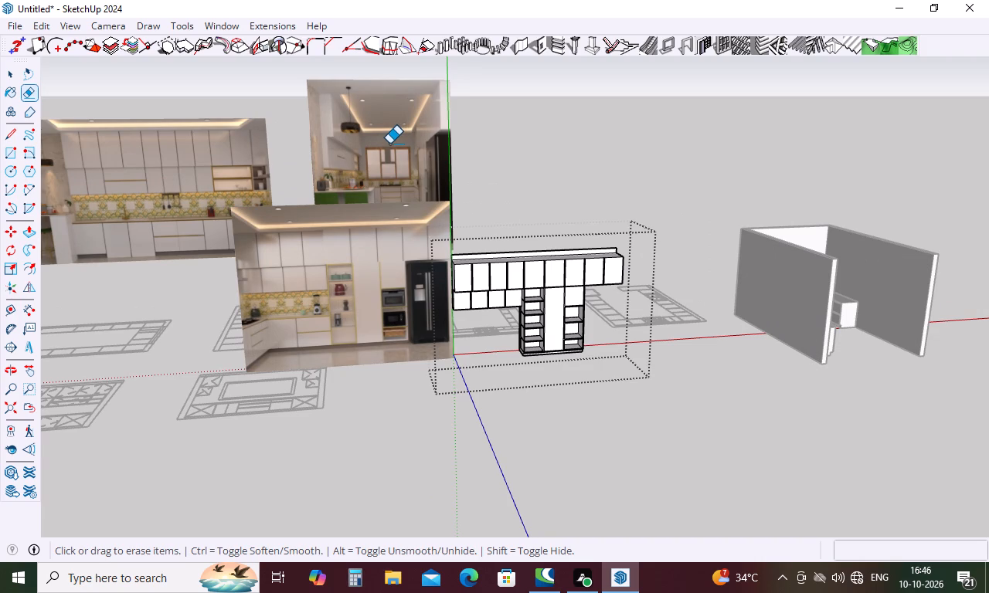
scroll(378, 162, down, 4)
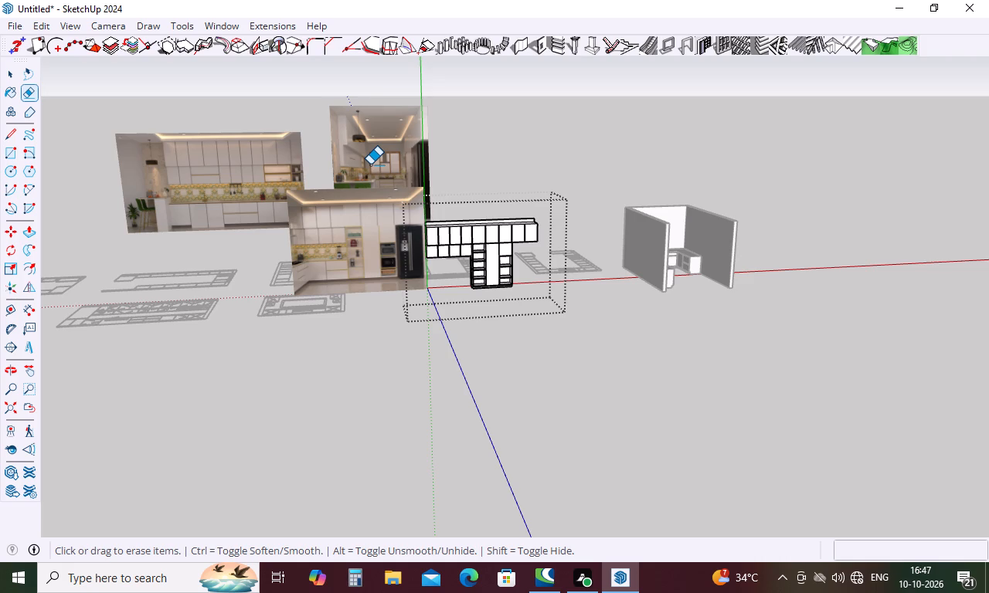
scroll(323, 281, down, 6)
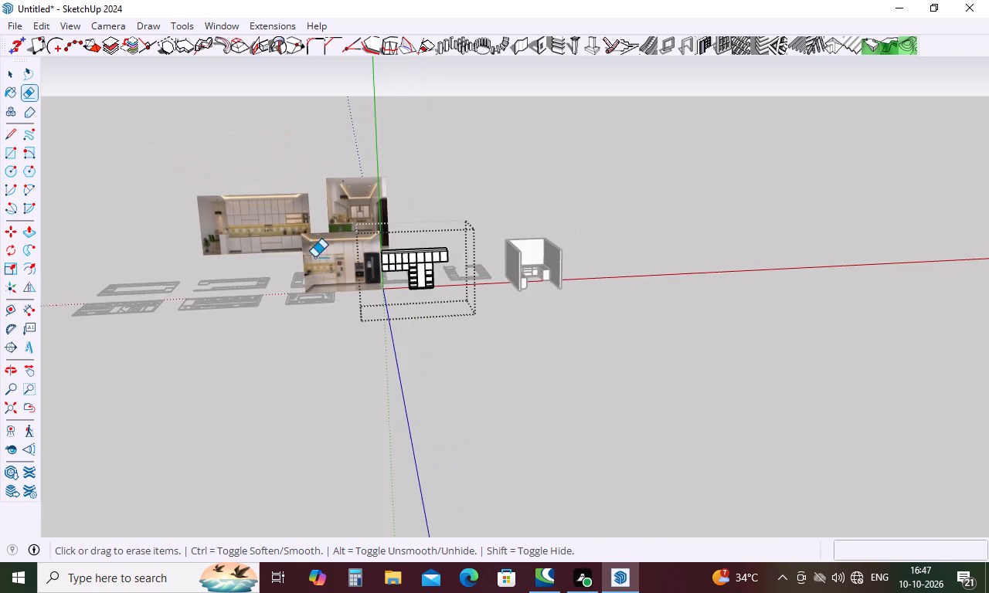
scroll(314, 239, up, 8)
scroll(331, 151, up, 6)
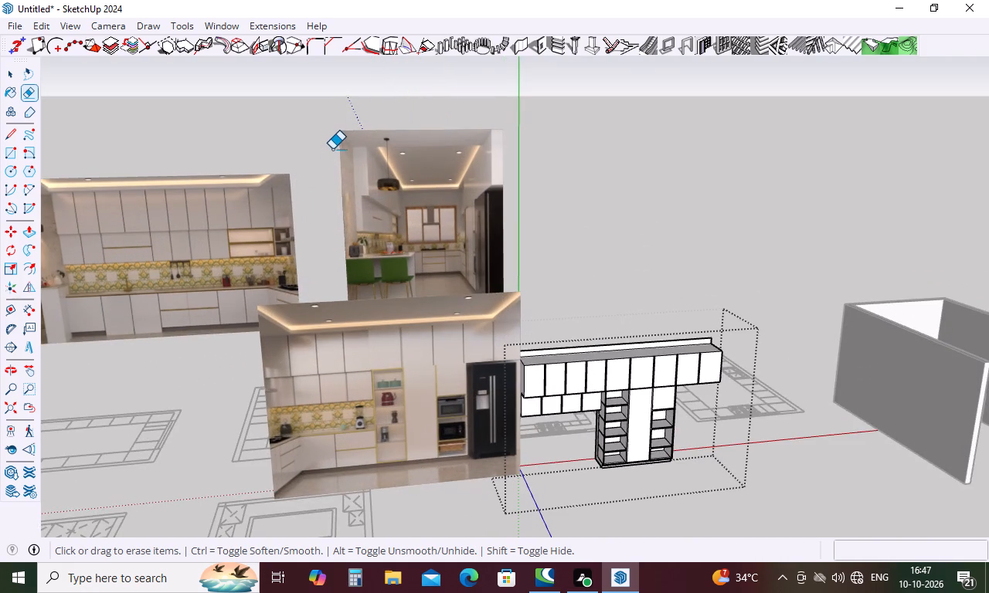
middle_drag(311, 299, 291, 342)
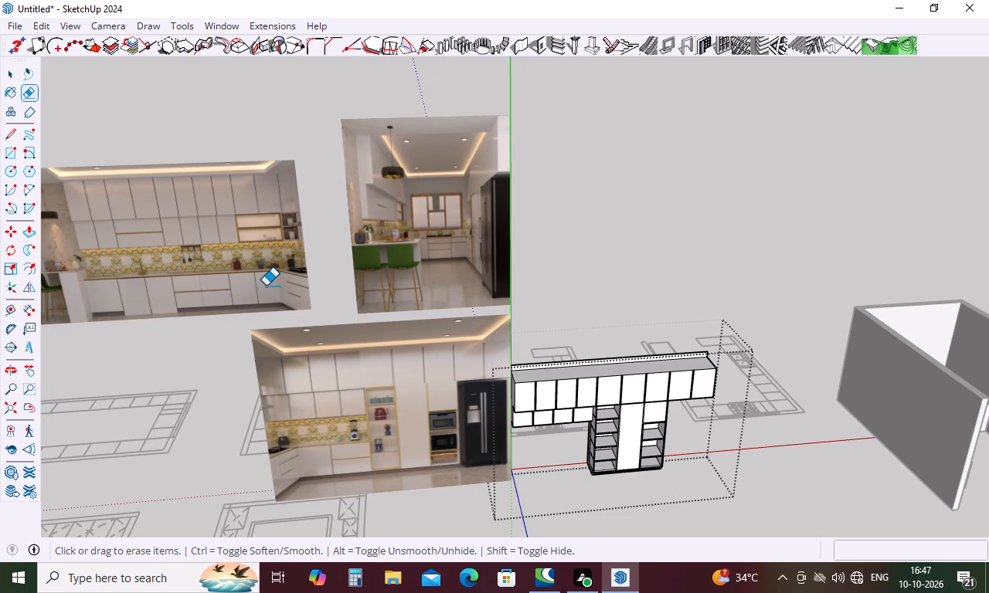
scroll(267, 253, down, 4)
middle_drag(446, 453, 465, 327)
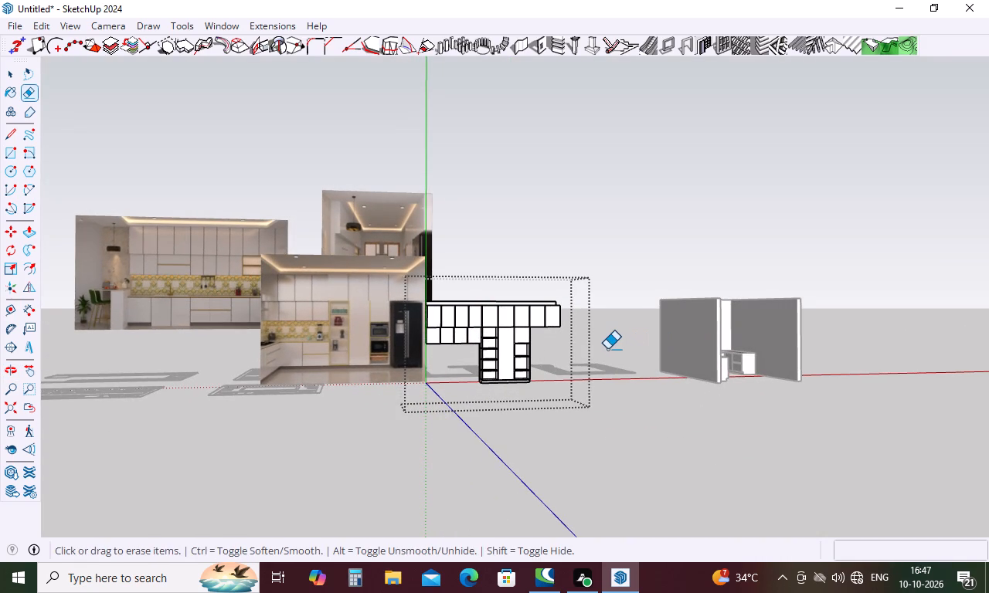
scroll(607, 347, up, 5)
middle_drag(607, 347, 490, 357)
scroll(393, 343, up, 3)
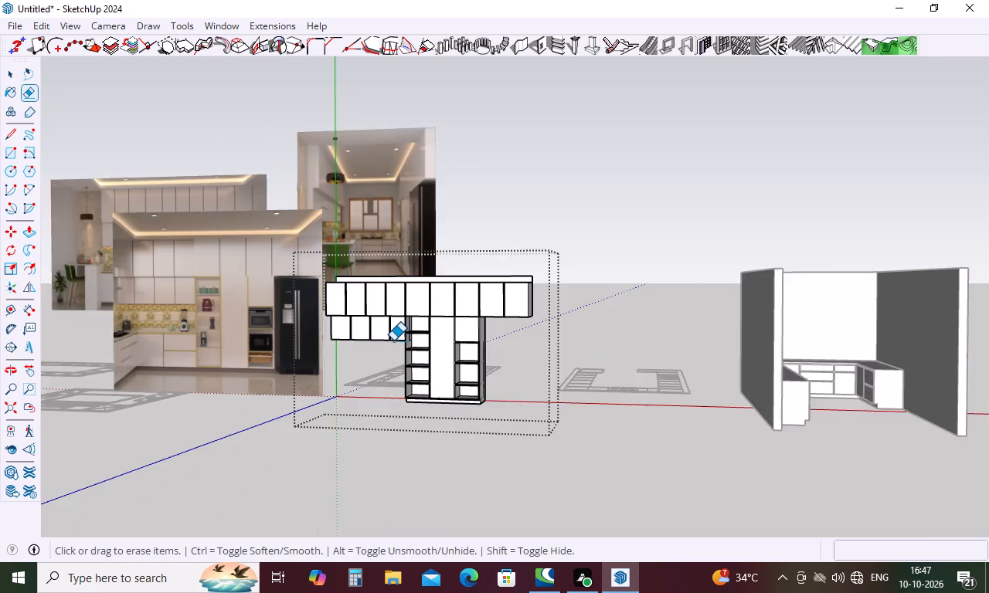
scroll(393, 341, up, 10)
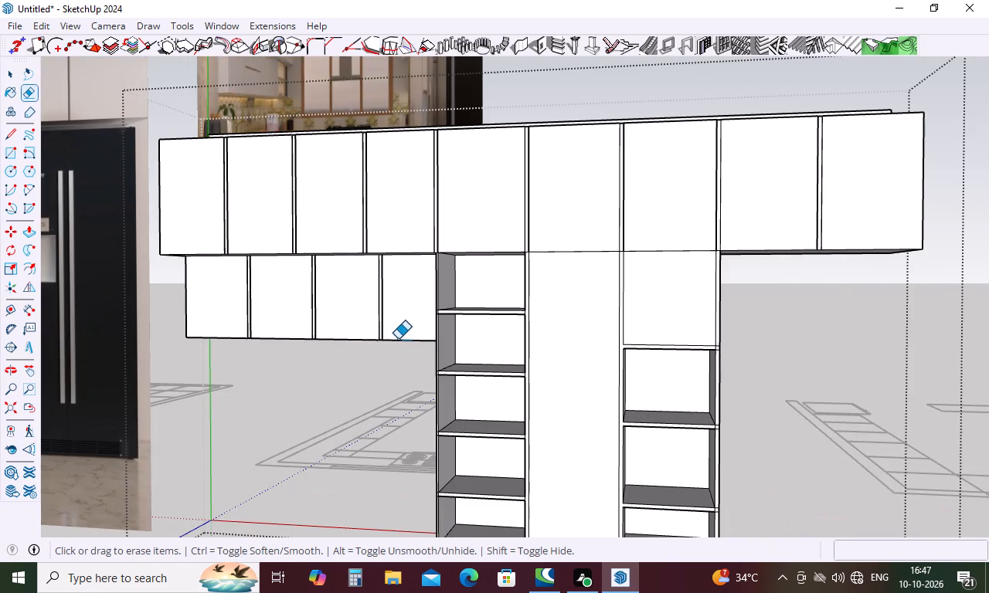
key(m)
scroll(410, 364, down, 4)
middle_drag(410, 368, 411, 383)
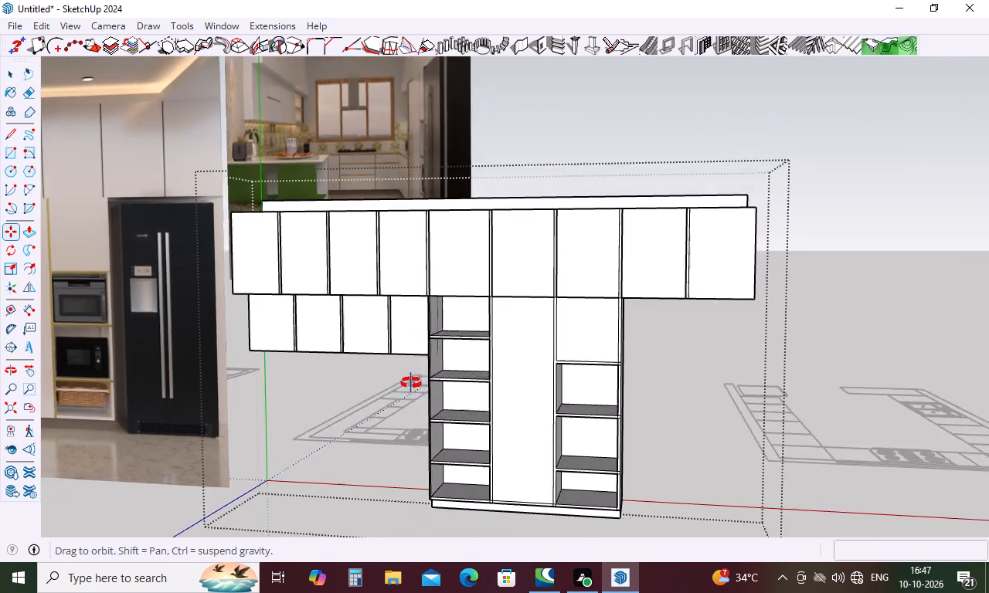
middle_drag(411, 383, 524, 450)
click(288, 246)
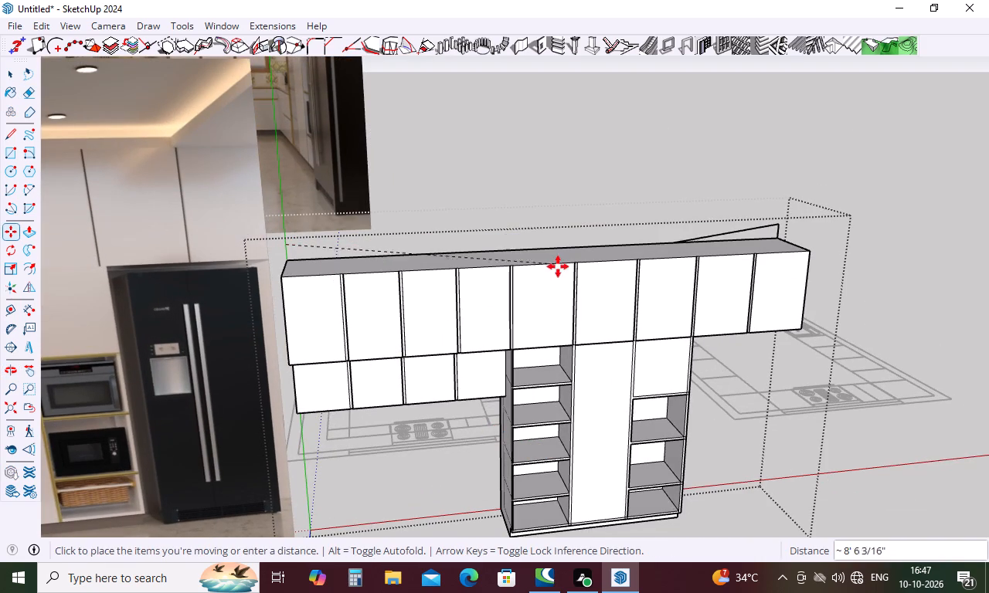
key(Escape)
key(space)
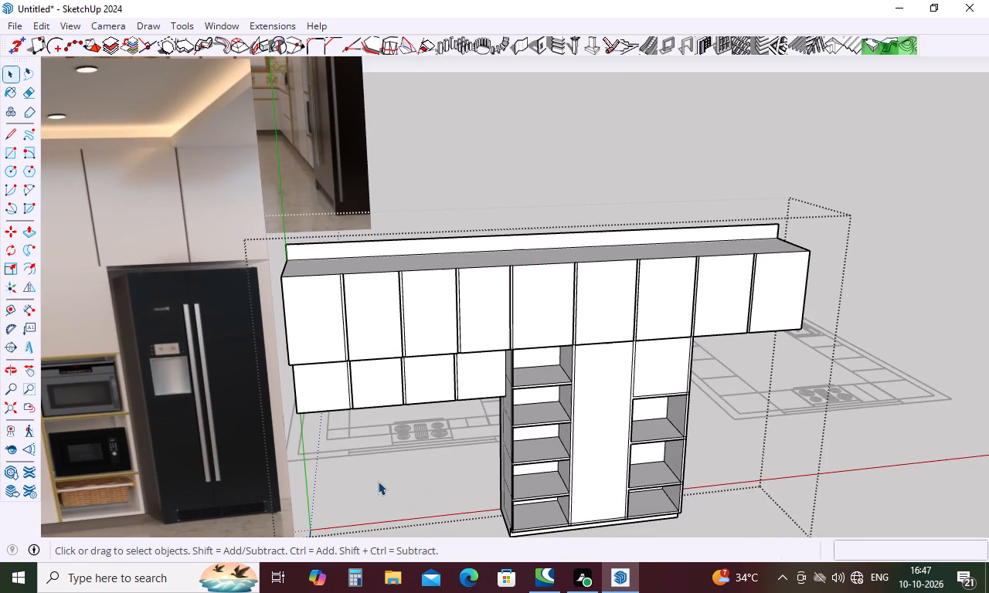
Leave the cabinet unit's group editing.
click(553, 169)
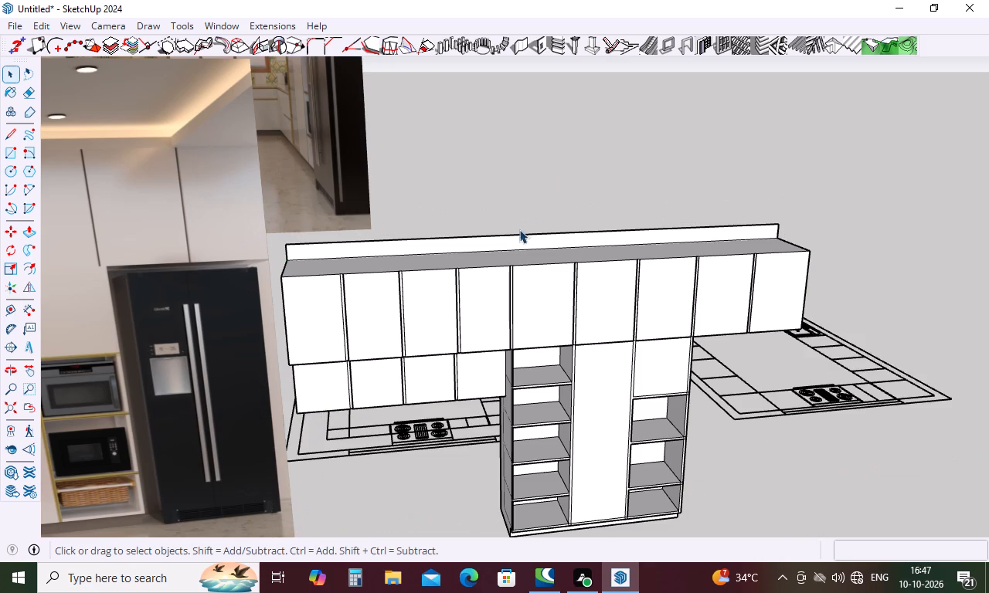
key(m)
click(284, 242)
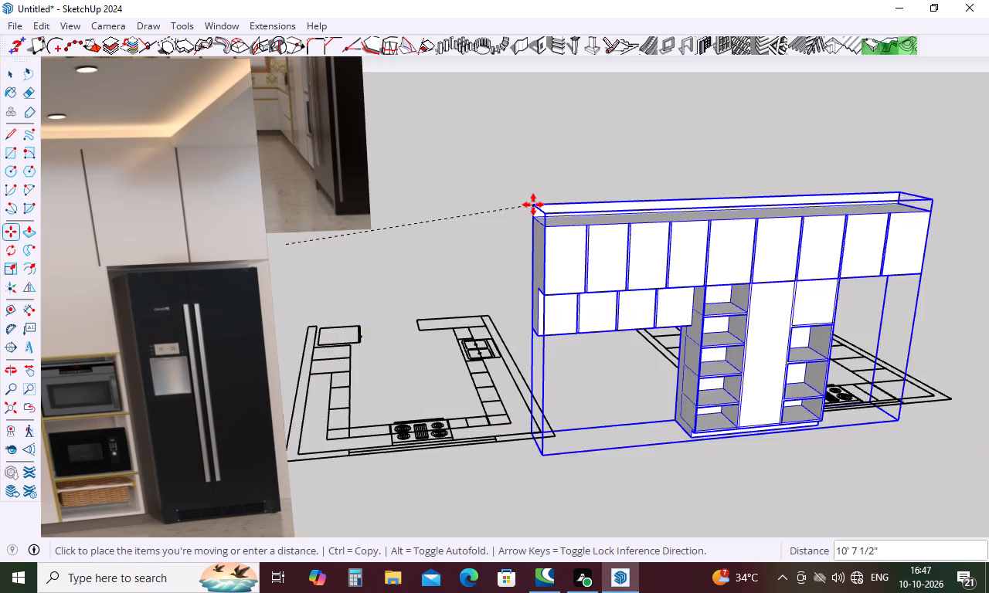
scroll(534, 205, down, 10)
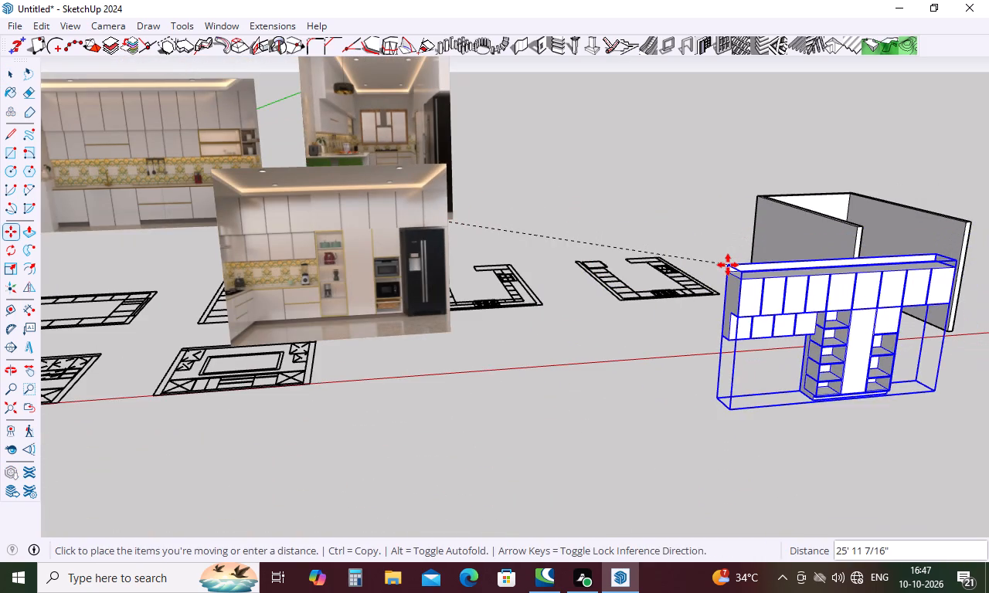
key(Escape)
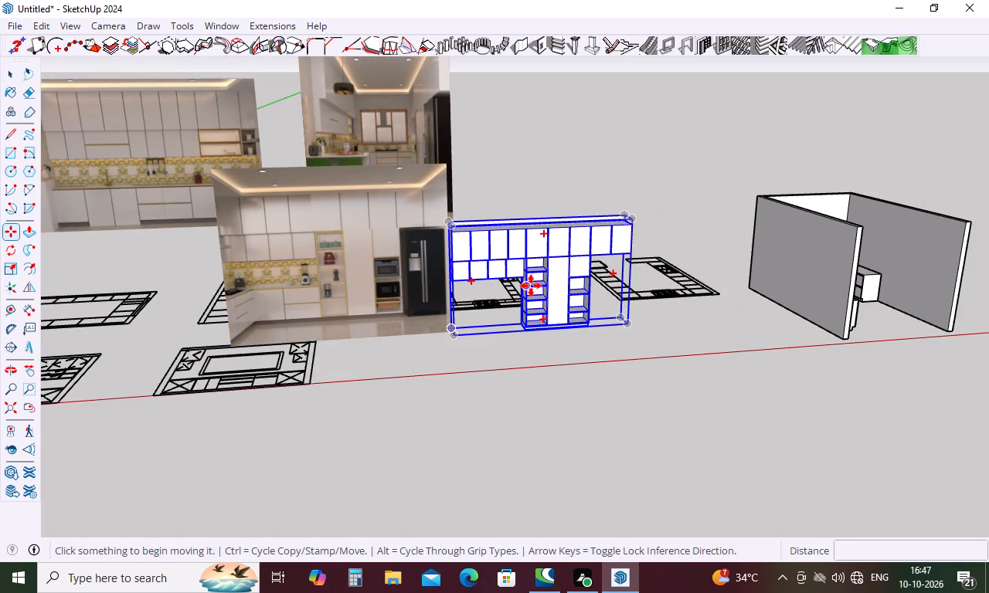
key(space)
Rotate the whole cabinet group 90 degrees about the vertical axis, pivoting on the front base corner beside the appliance column.
middle_drag(648, 315, 626, 322)
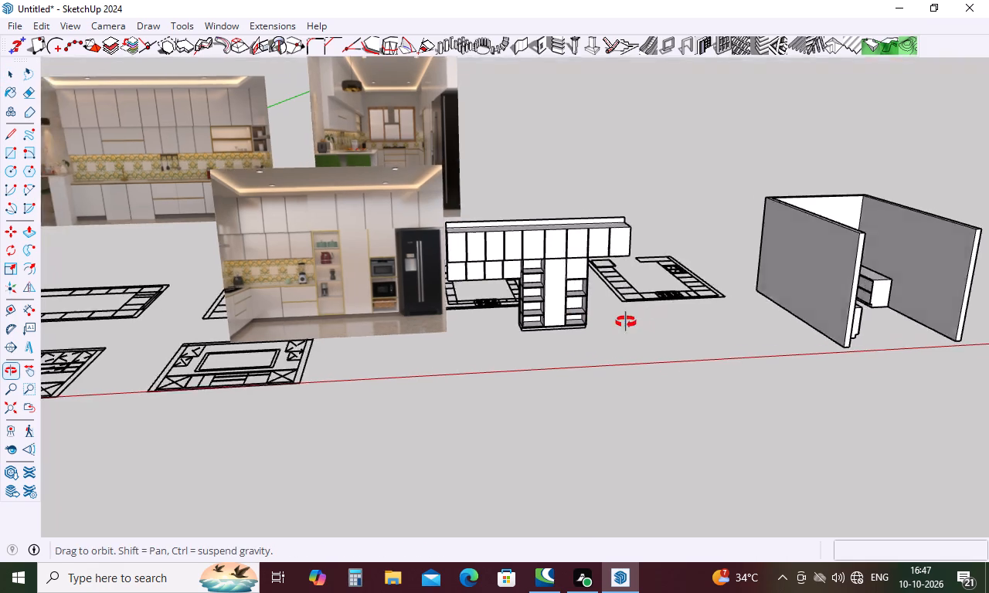
middle_drag(626, 322, 379, 334)
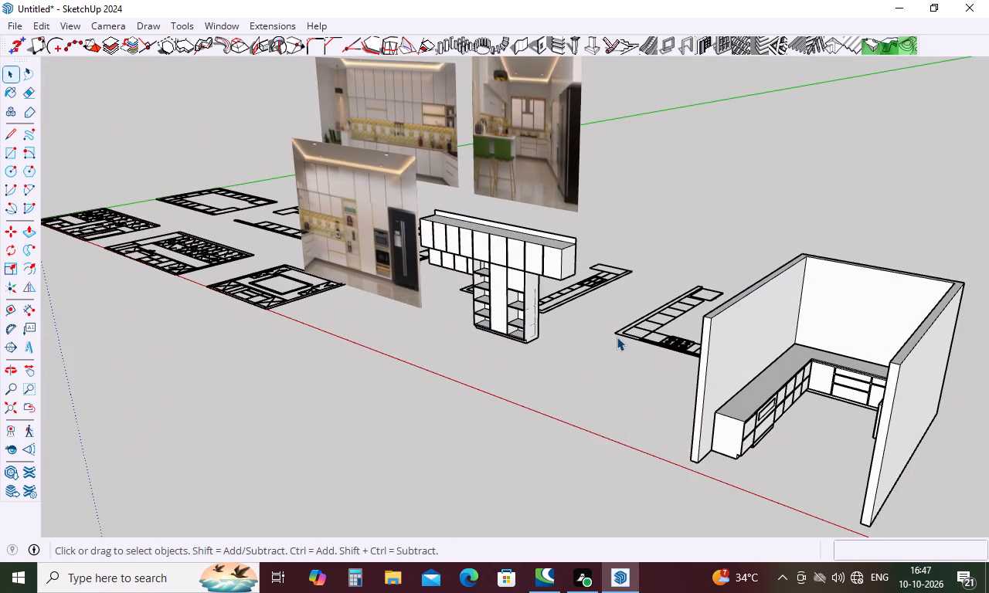
key(q)
scroll(579, 360, up, 12)
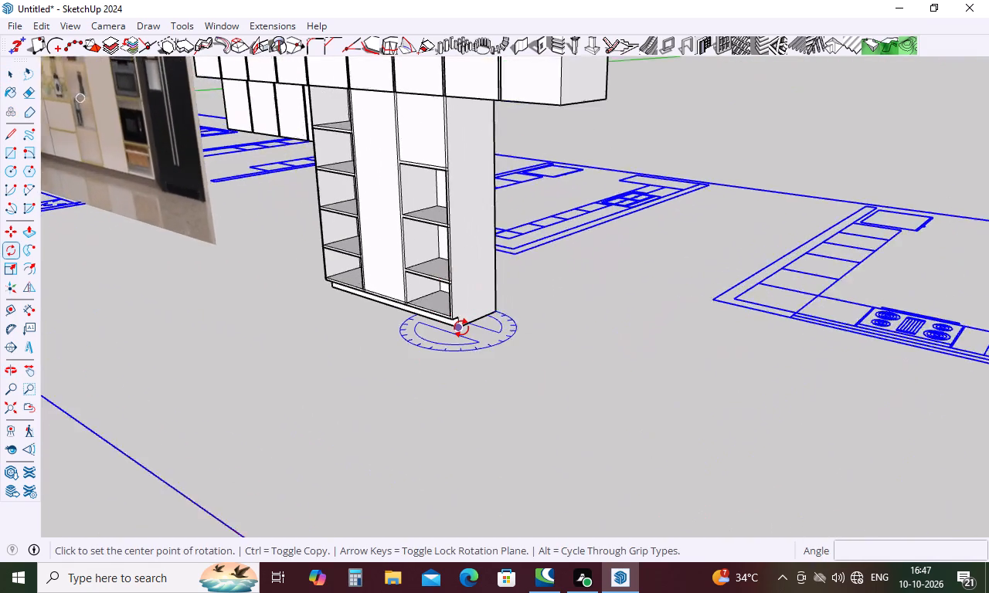
scroll(461, 328, up, 2)
click(461, 328)
click(495, 310)
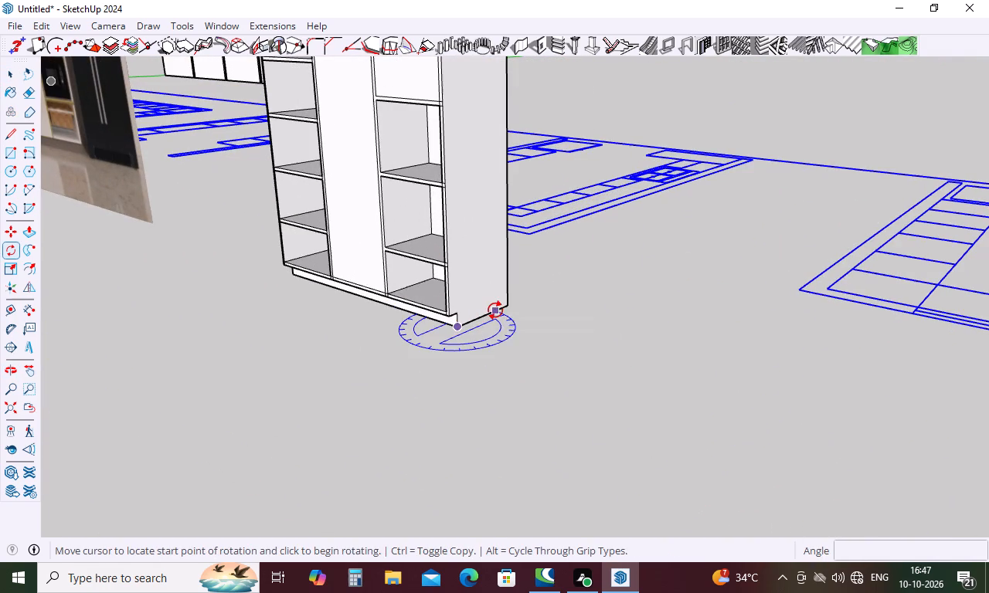
key(Escape)
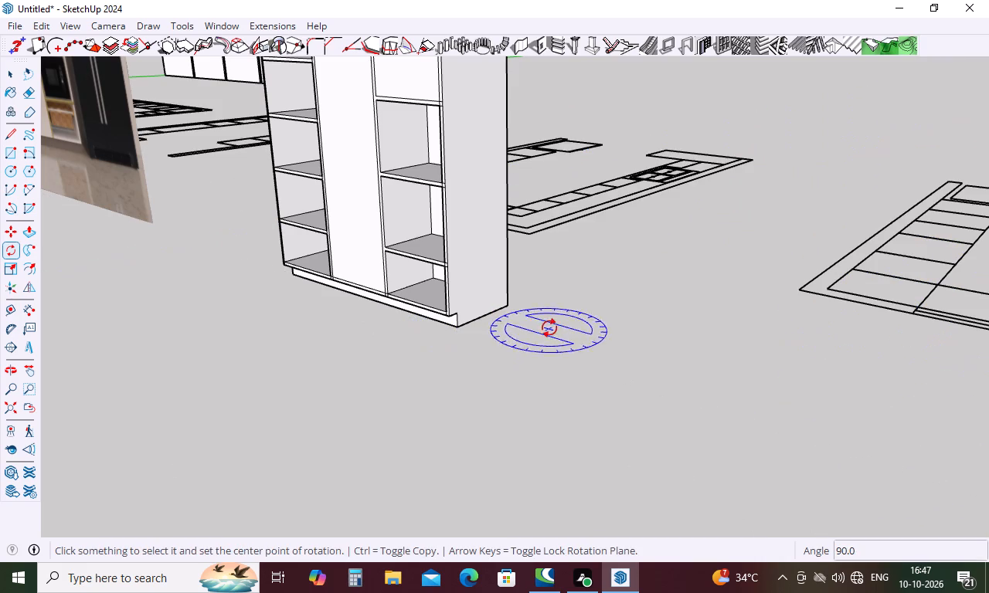
click(460, 327)
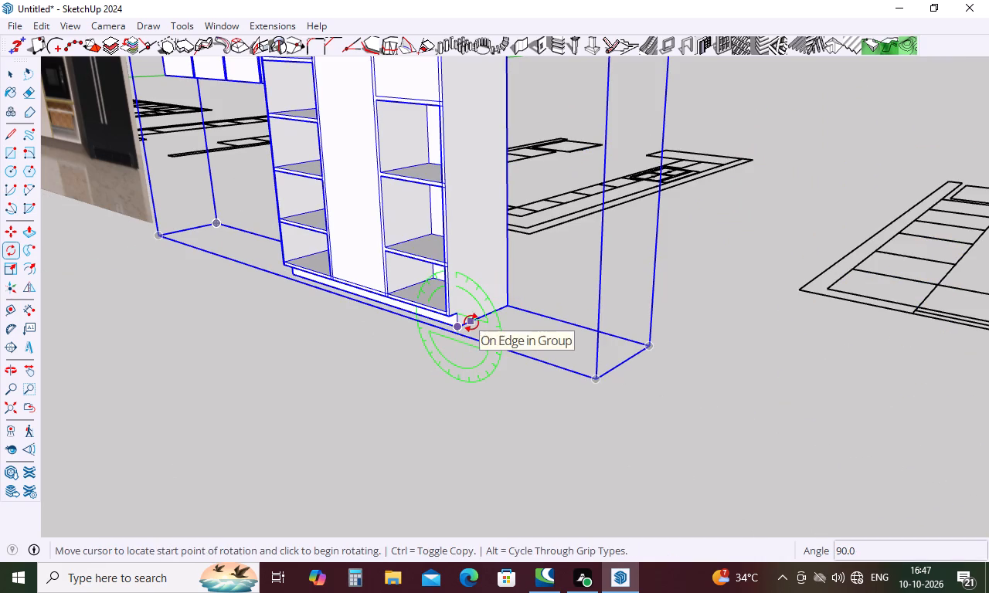
key(Escape)
key(Down)
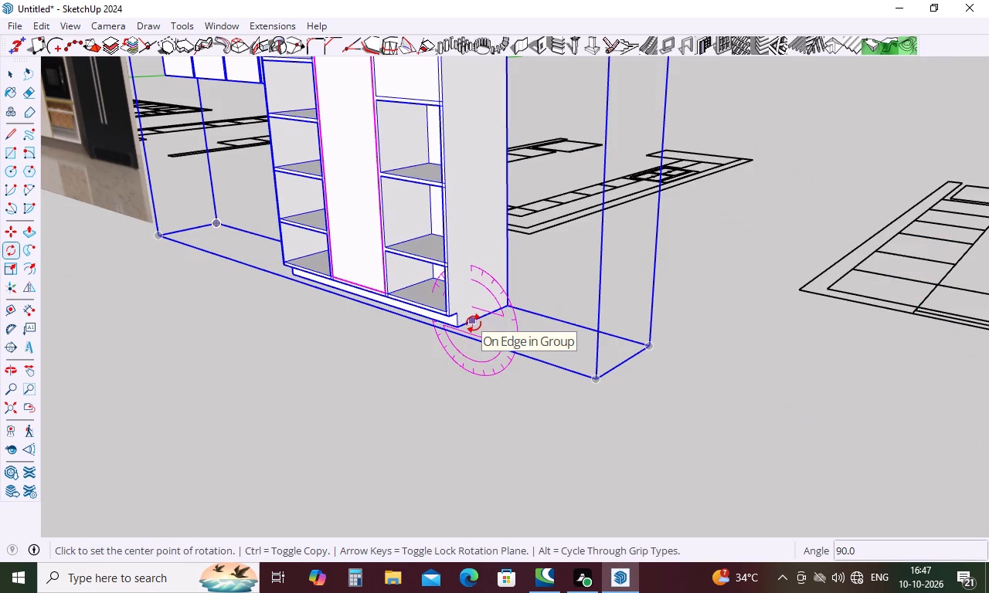
key(Left)
key(Right)
key(Up)
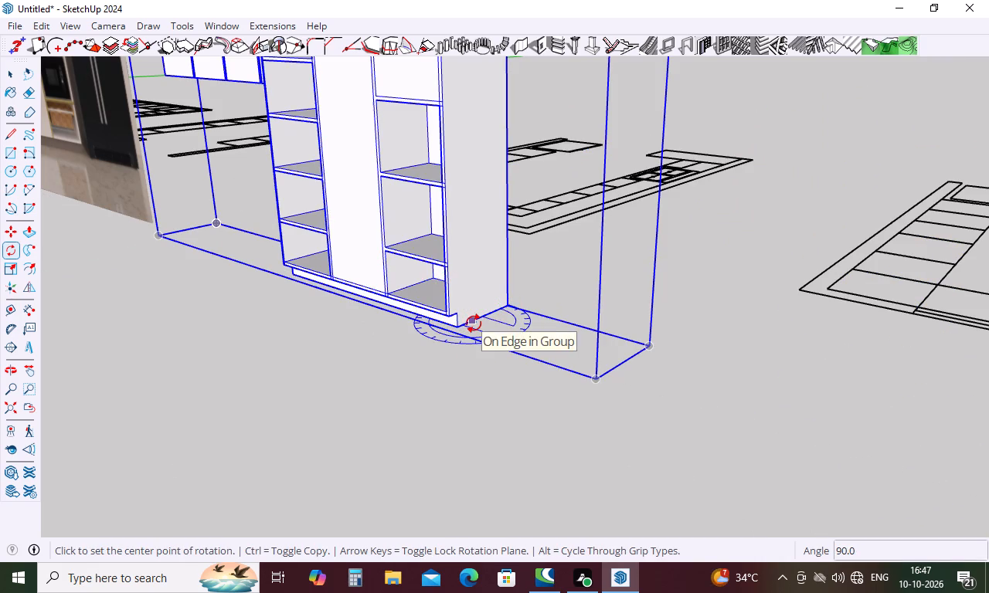
click(461, 330)
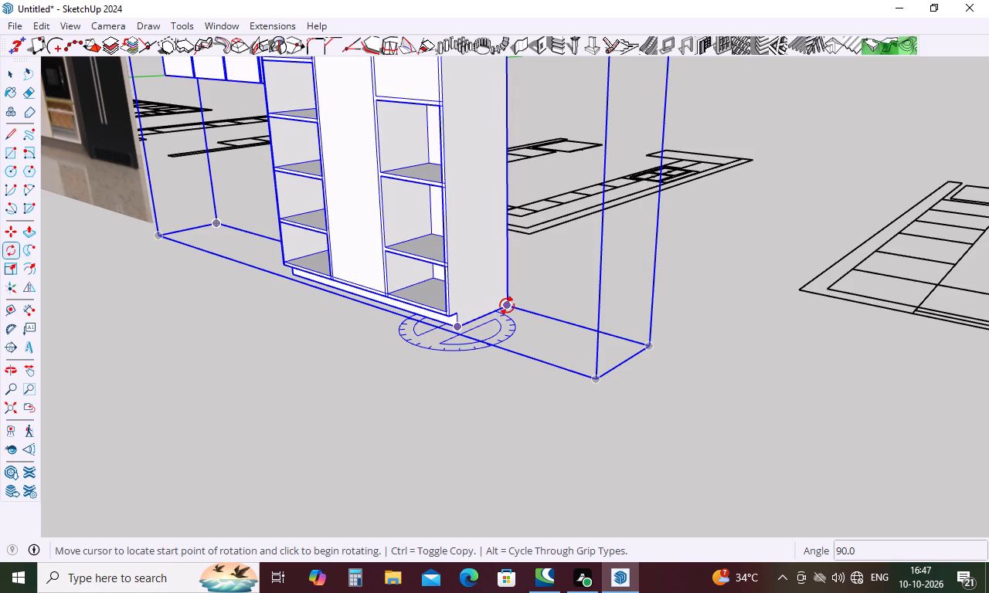
click(507, 306)
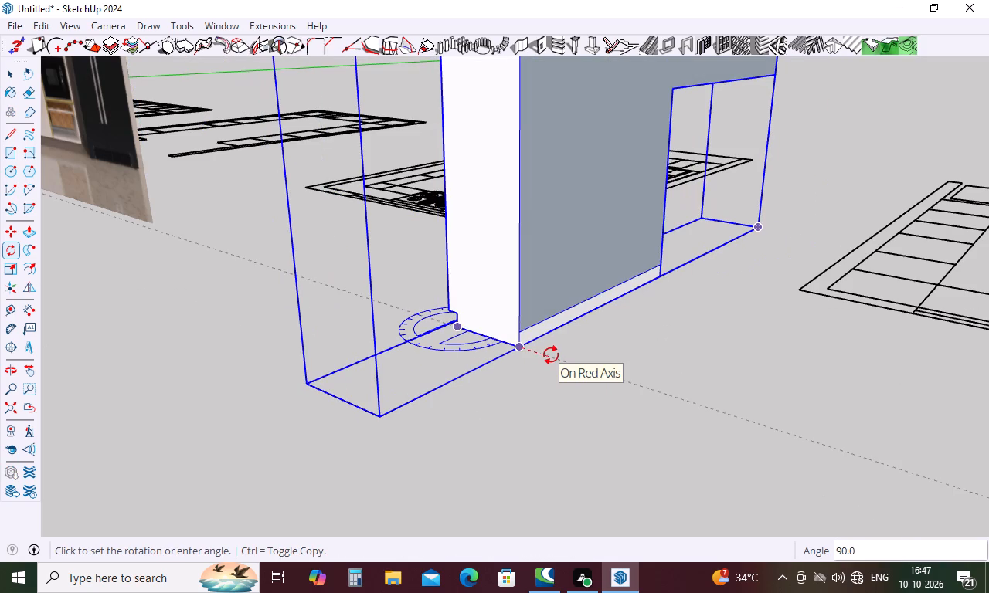
click(551, 355)
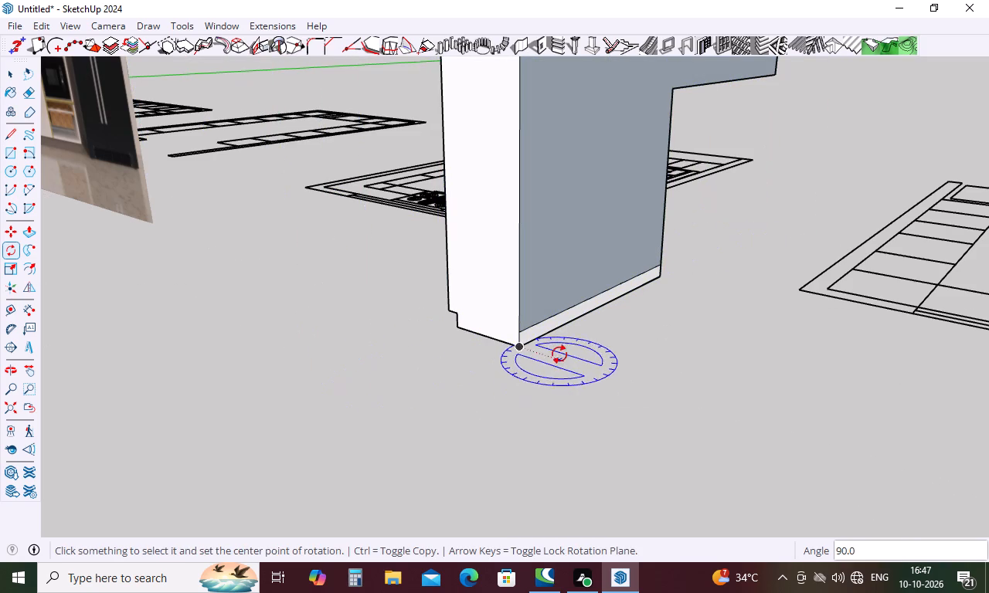
key(space)
Move the whole cabinet group by its upper rear corner to the inner top corner where the kitchen's rear and side walls meet.
text(m)
scroll(557, 357, down, 5)
middle_drag(556, 366, 763, 387)
scroll(709, 336, down, 5)
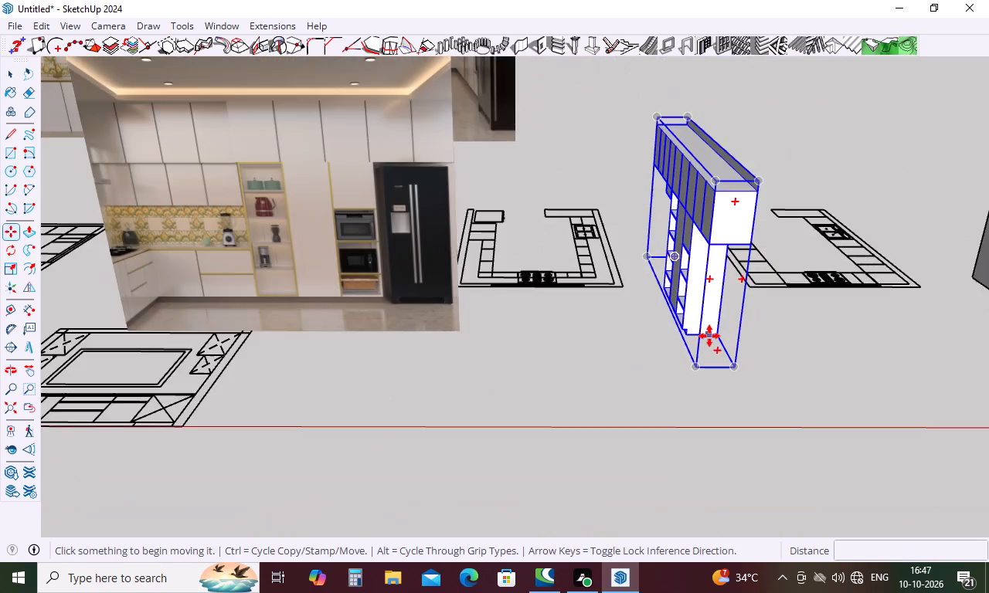
scroll(709, 336, down, 9)
middle_drag(695, 305, 693, 307)
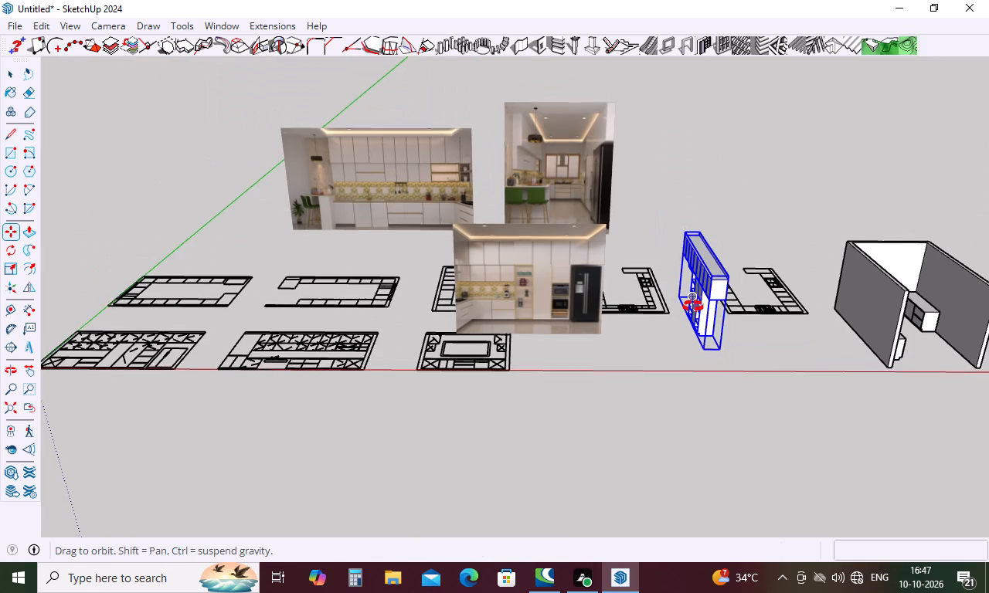
middle_drag(693, 307, 804, 330)
scroll(648, 197, up, 5)
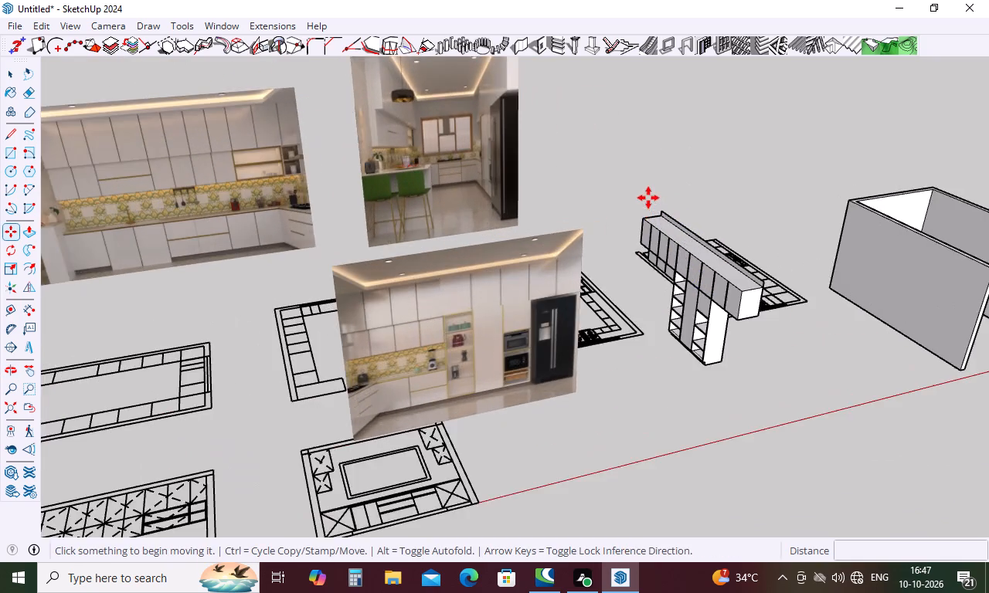
scroll(654, 211, up, 11)
click(668, 209)
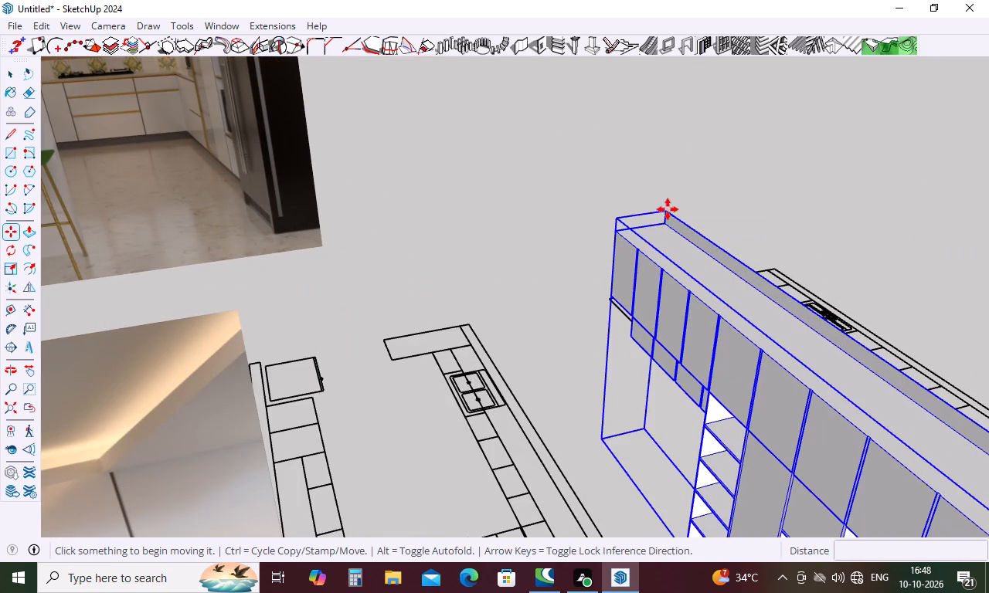
scroll(668, 209, down, 11)
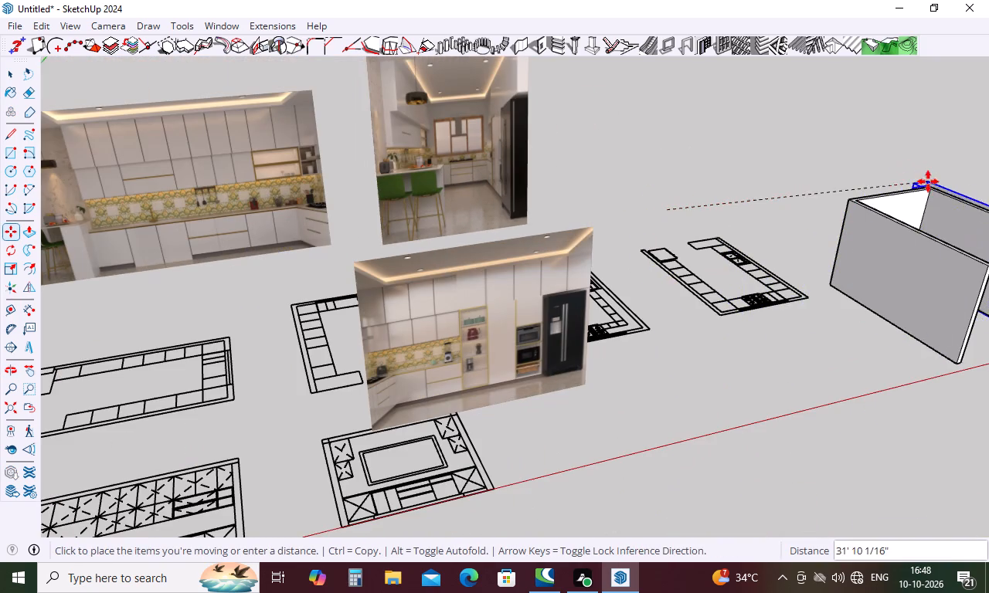
scroll(931, 187, up, 20)
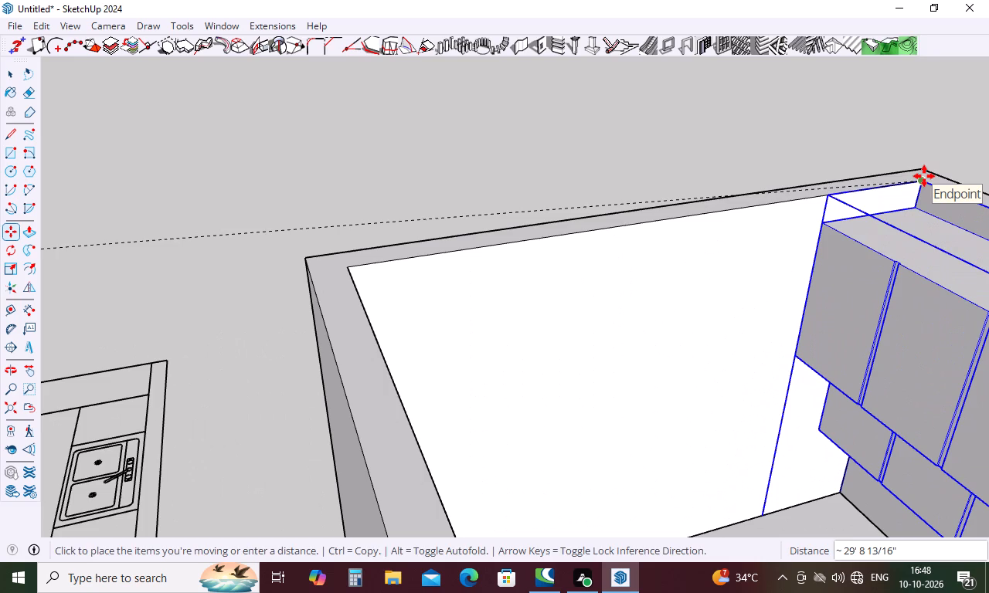
click(924, 176)
Examine the placed cabinet unit inside the walled kitchen from several angles, checking its fit against the walls, countertop and base cabinets.
scroll(654, 122, down, 10)
middle_drag(671, 237, 702, 198)
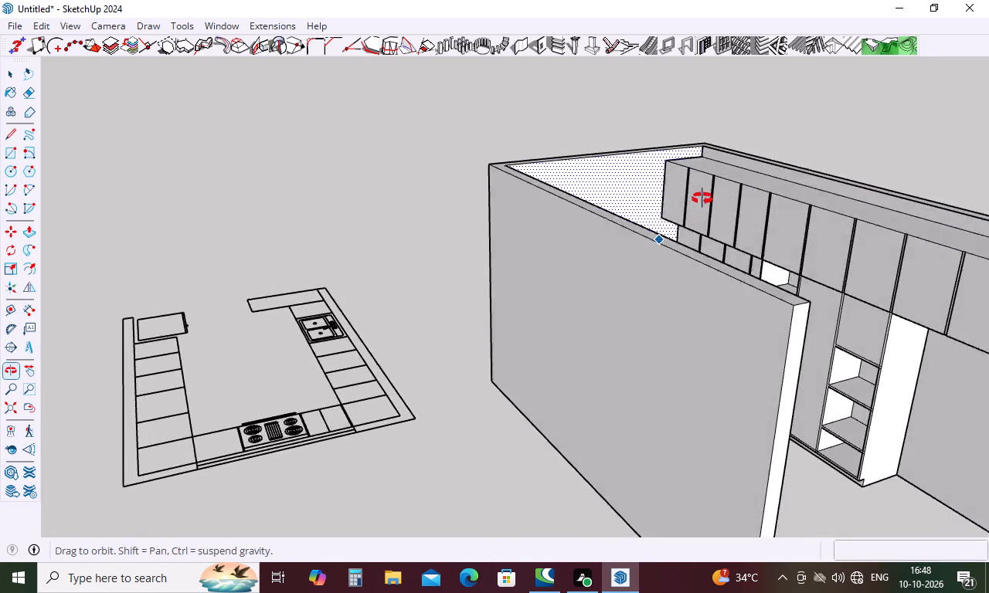
middle_drag(702, 198, 621, 189)
scroll(622, 255, up, 5)
middle_drag(692, 283, 641, 209)
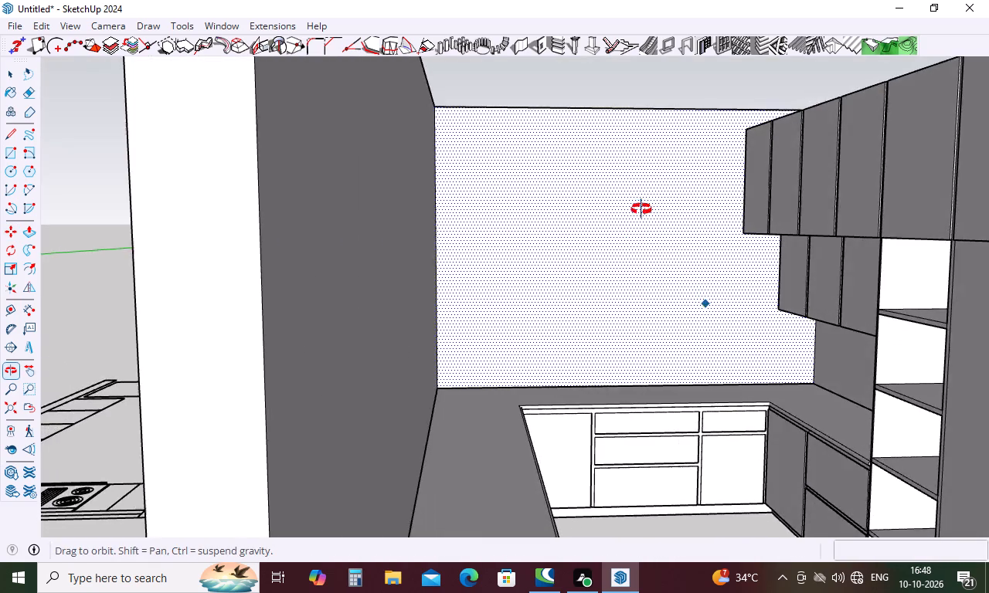
middle_drag(641, 209, 669, 218)
scroll(500, 188, down, 10)
middle_drag(501, 246, 493, 313)
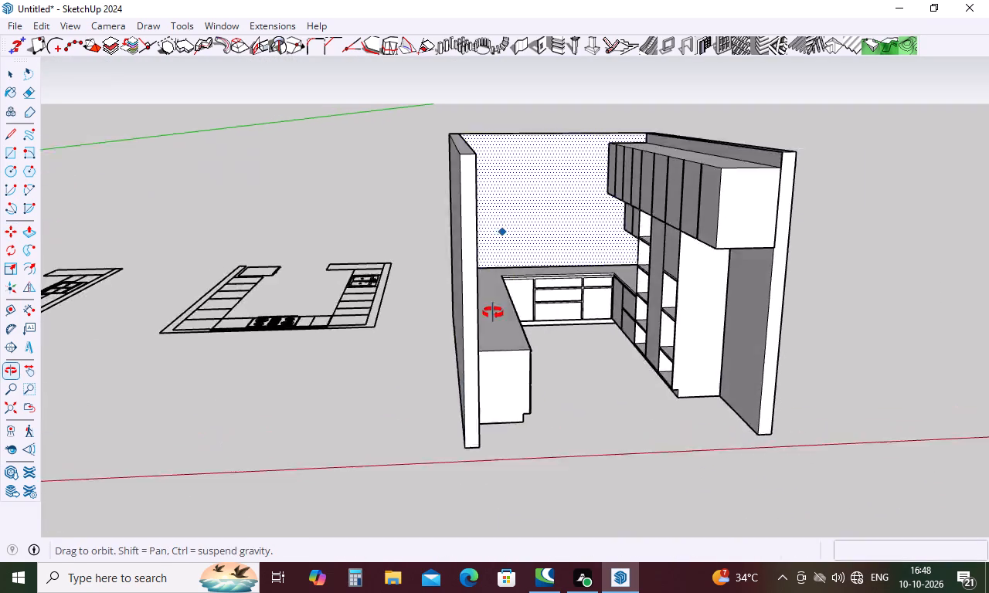
middle_drag(493, 313, 625, 449)
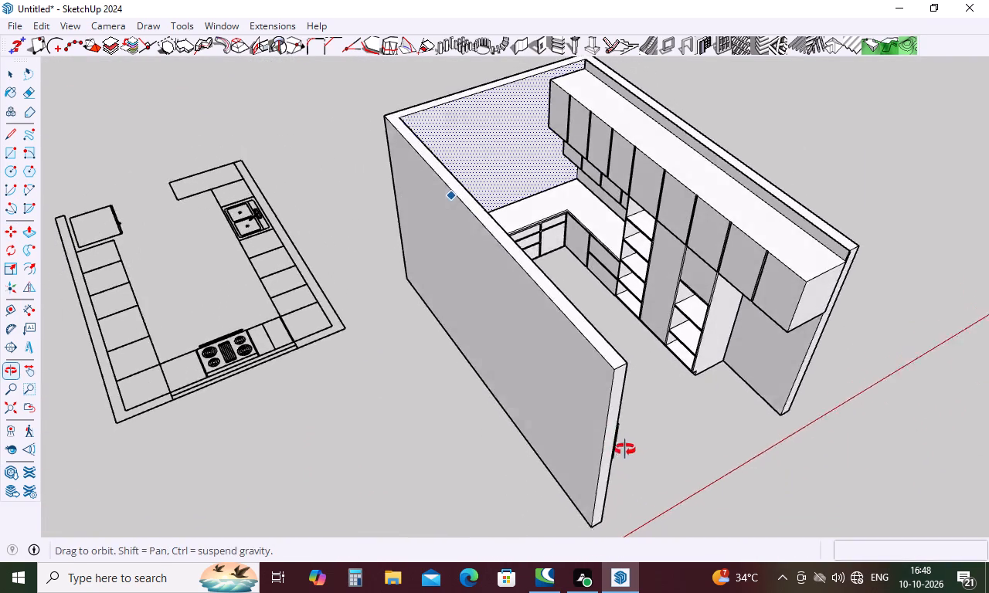
middle_drag(625, 449, 556, 386)
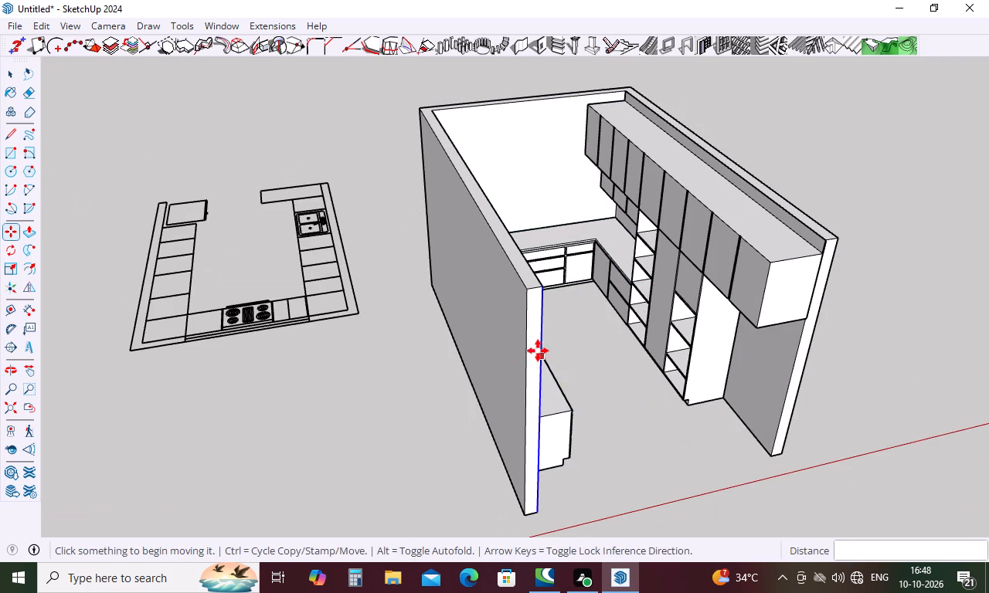
key(space)
click(661, 447)
middle_drag(636, 358, 659, 355)
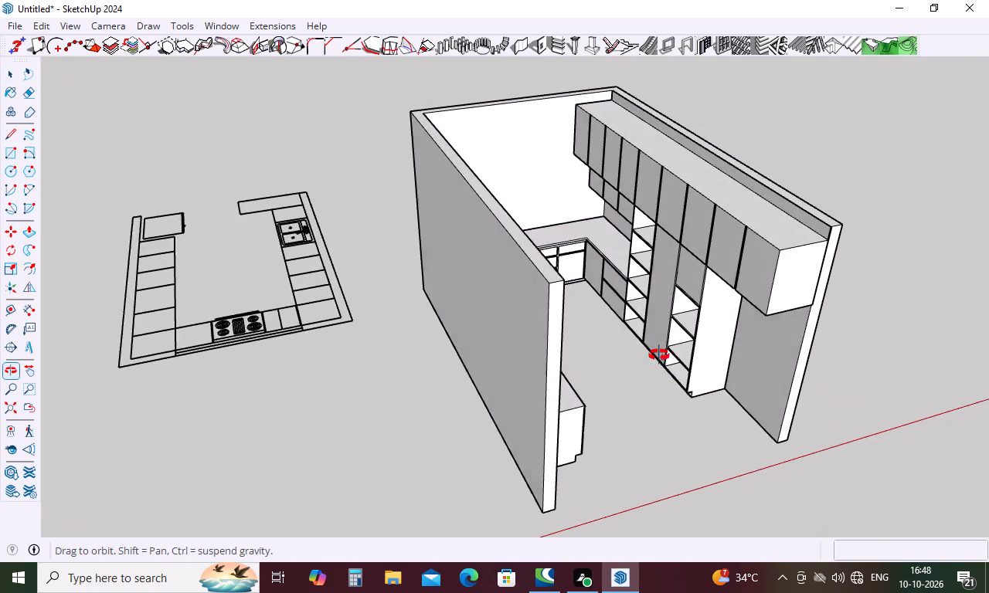
middle_drag(659, 355, 700, 357)
scroll(642, 283, up, 5)
middle_drag(637, 270, 695, 225)
scroll(579, 227, down, 10)
middle_drag(644, 250, 540, 293)
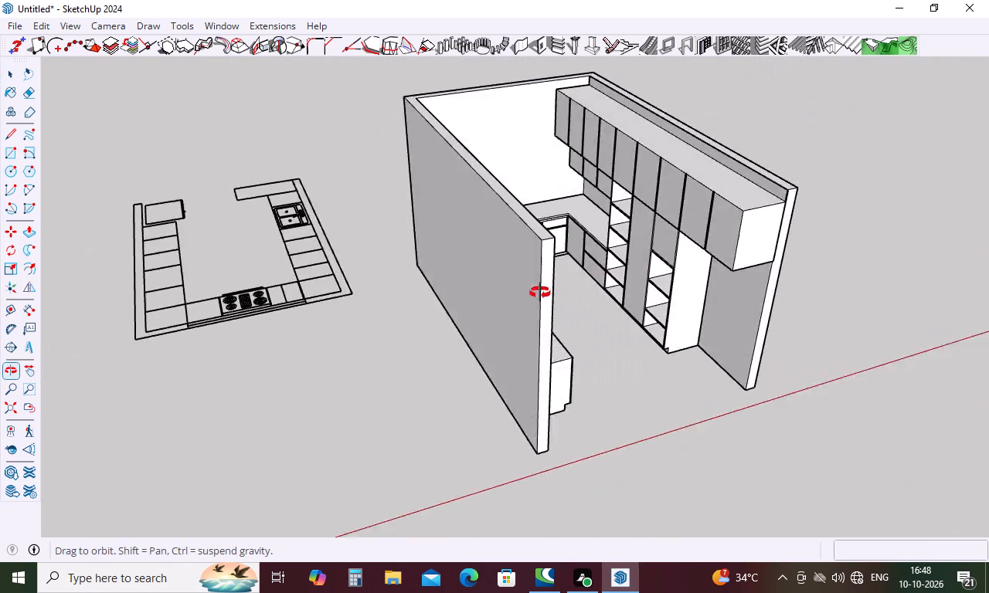
middle_drag(540, 293, 430, 280)
scroll(579, 266, down, 4)
middle_drag(588, 258, 610, 178)
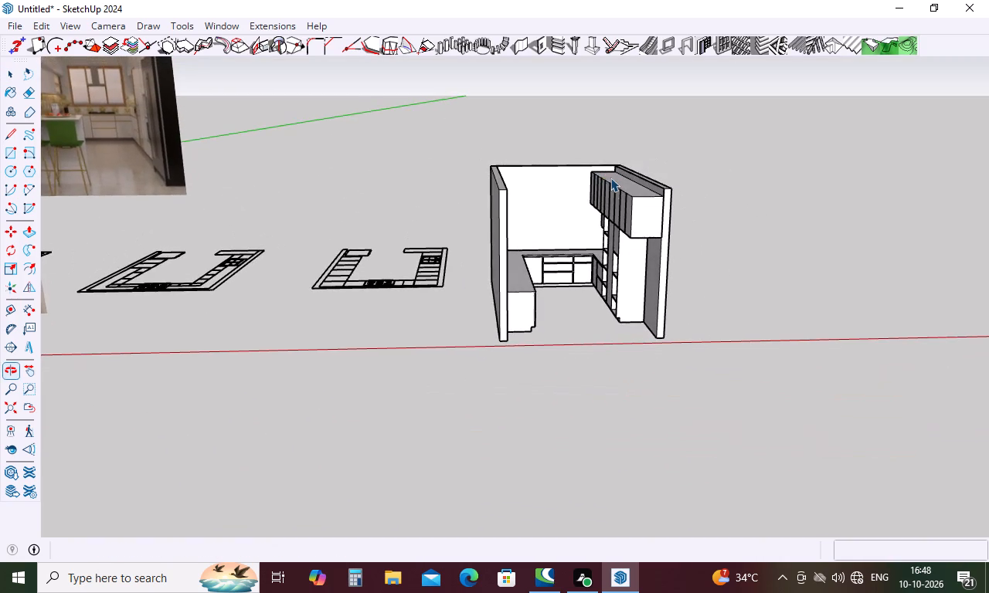
scroll(609, 225, up, 10)
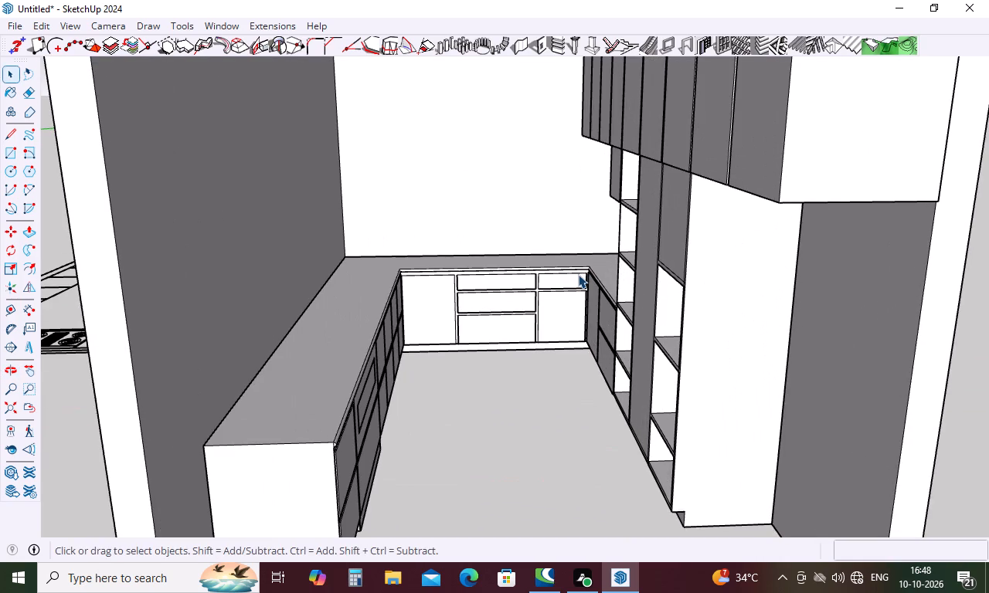
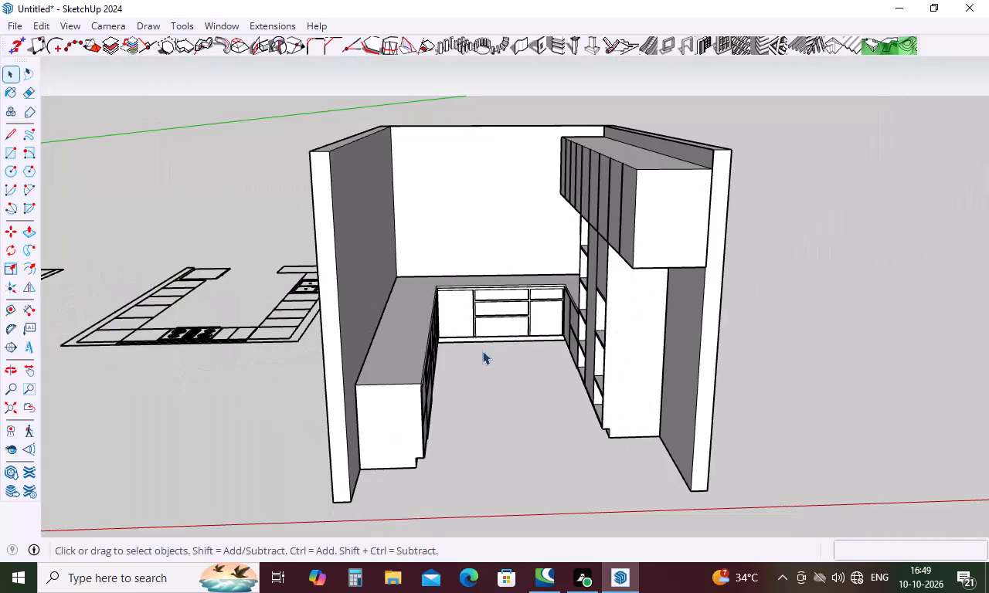
Examine the modelled kitchen, from the drawer and door fronts along the back wall to the overall room.
scroll(491, 320, up, 9)
middle_drag(491, 322, 501, 297)
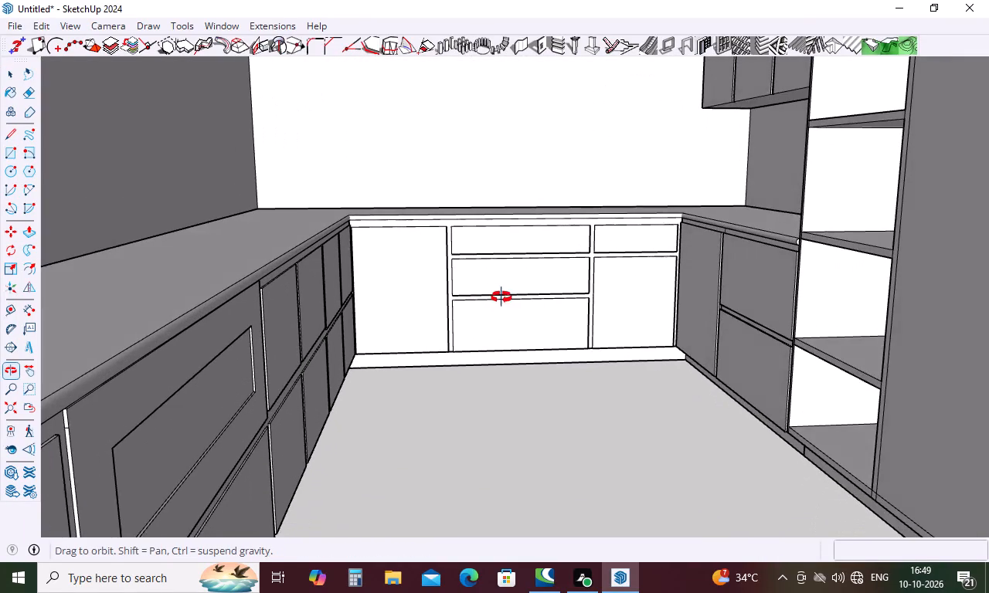
middle_drag(501, 297, 505, 293)
scroll(502, 301, up, 9)
middle_drag(464, 303, 402, 320)
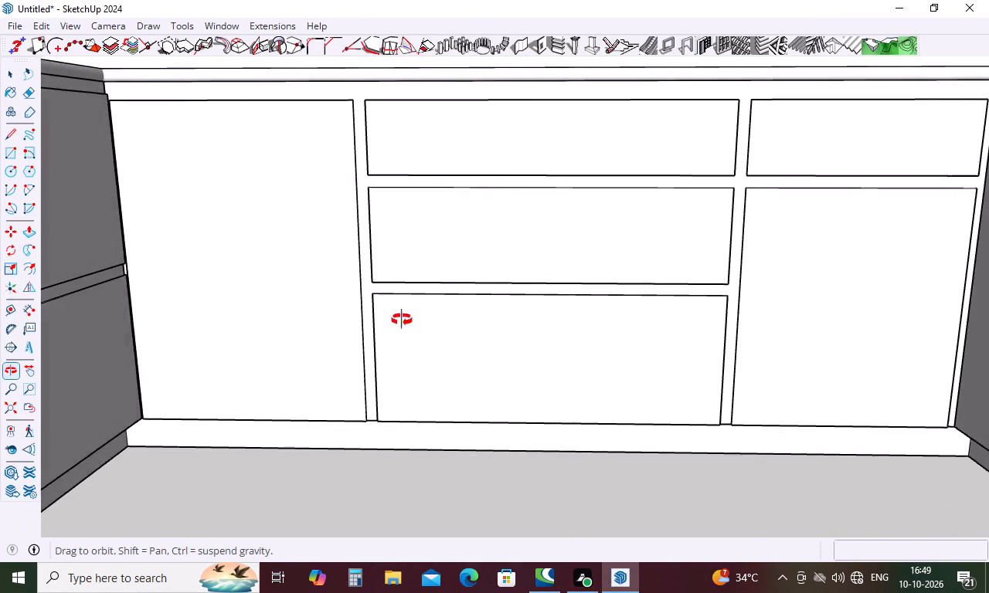
middle_drag(402, 320, 485, 363)
scroll(506, 329, down, 5)
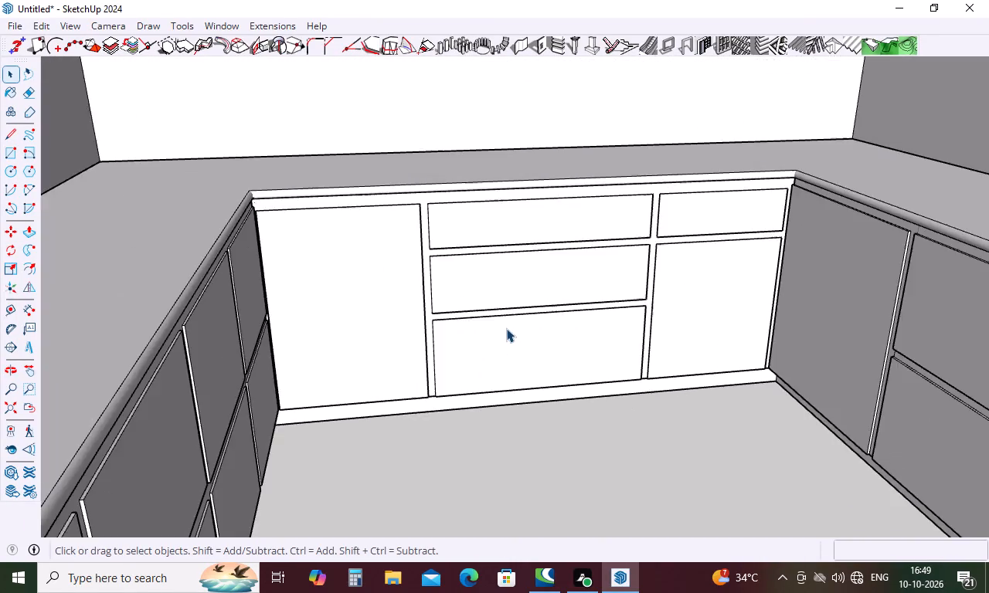
scroll(506, 328, down, 16)
middle_drag(624, 341, 623, 324)
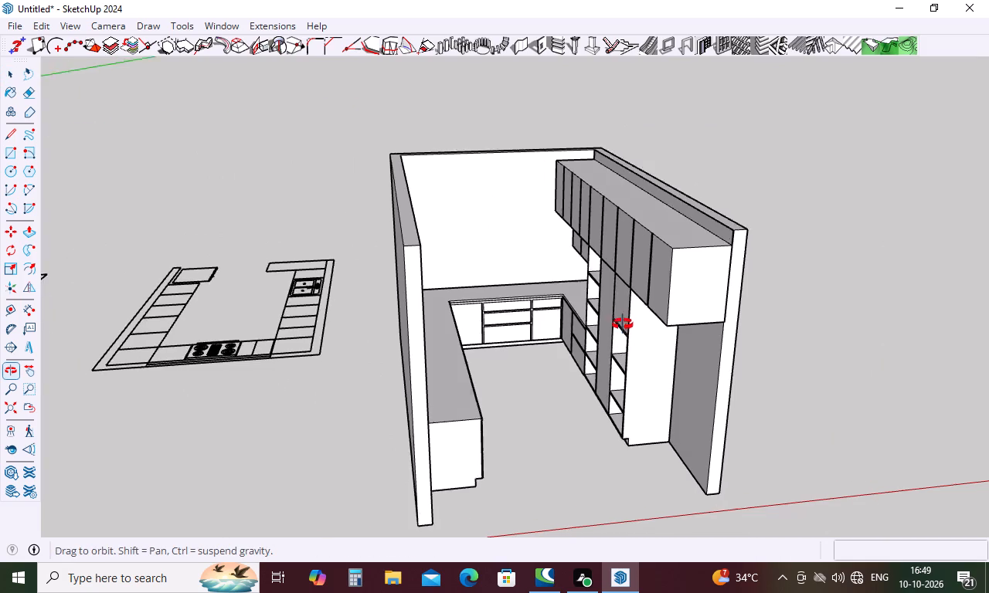
middle_drag(623, 324, 652, 360)
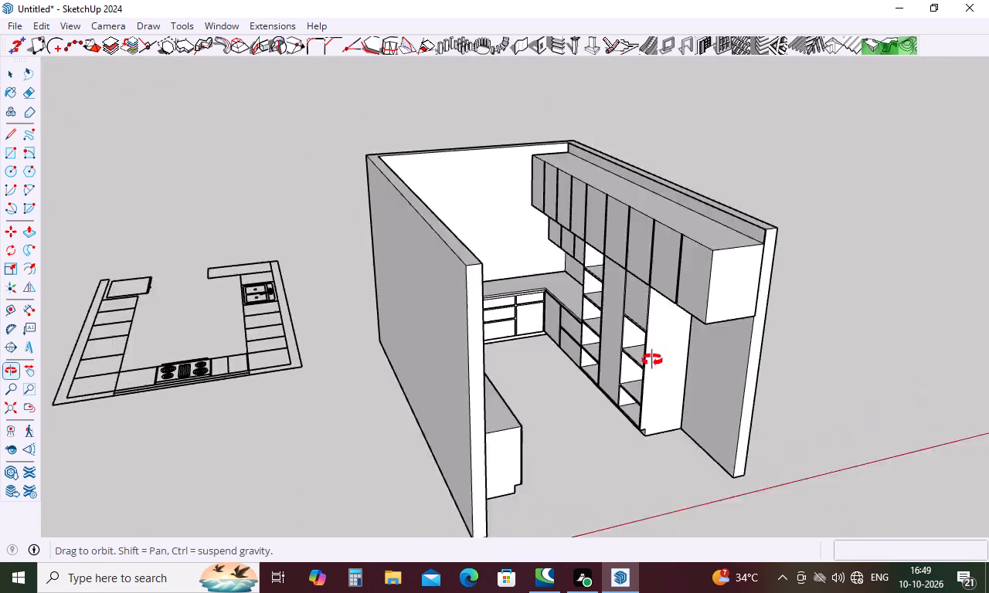
middle_drag(652, 360, 730, 313)
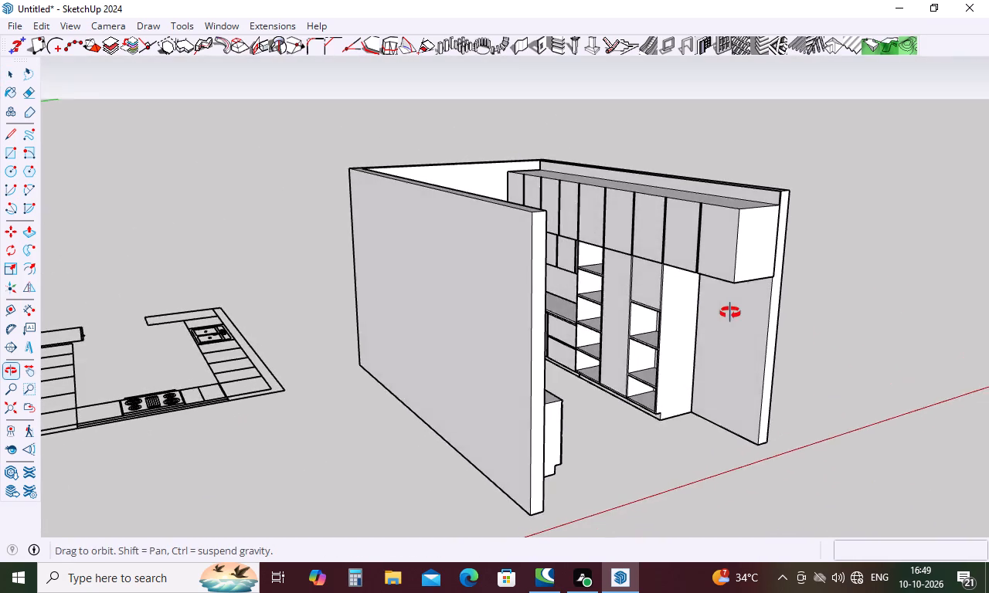
middle_drag(730, 313, 720, 330)
Review the kitchen reference images and layout drawings, looking closely at the image with the window above the hob.
scroll(708, 362, down, 10)
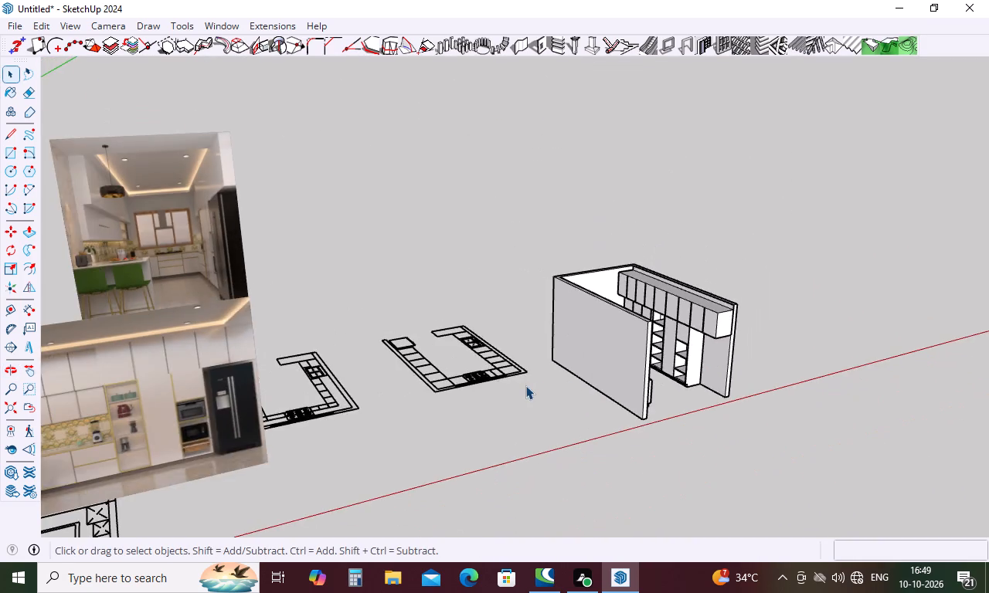
scroll(525, 385, down, 11)
scroll(325, 435, up, 8)
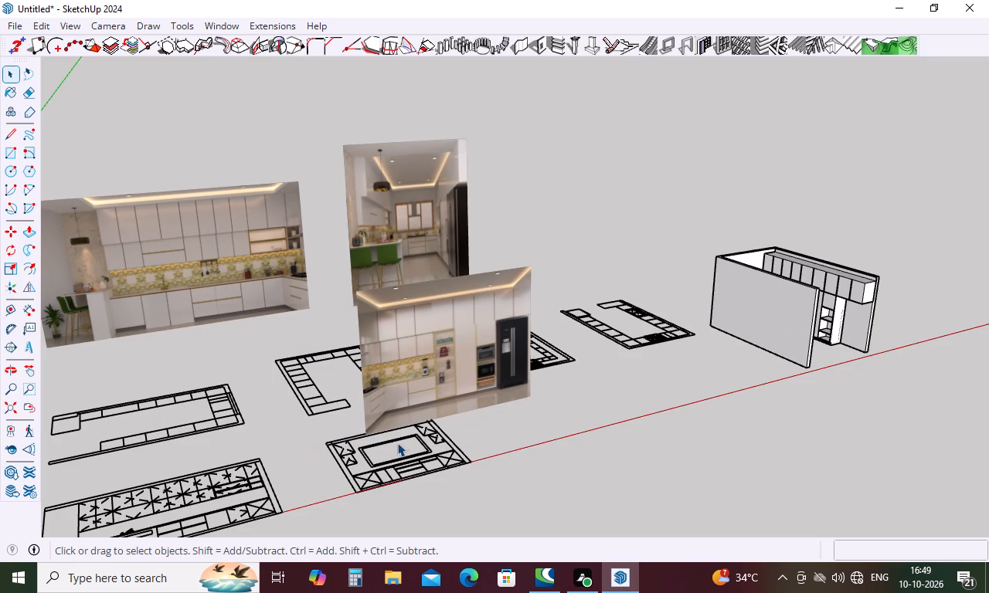
scroll(403, 437, down, 11)
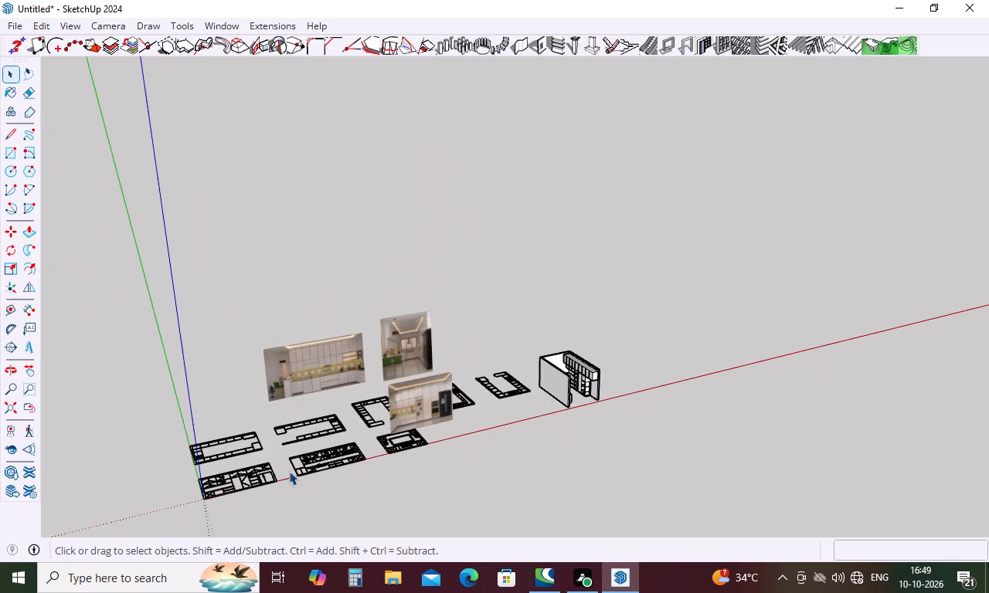
scroll(260, 451, up, 6)
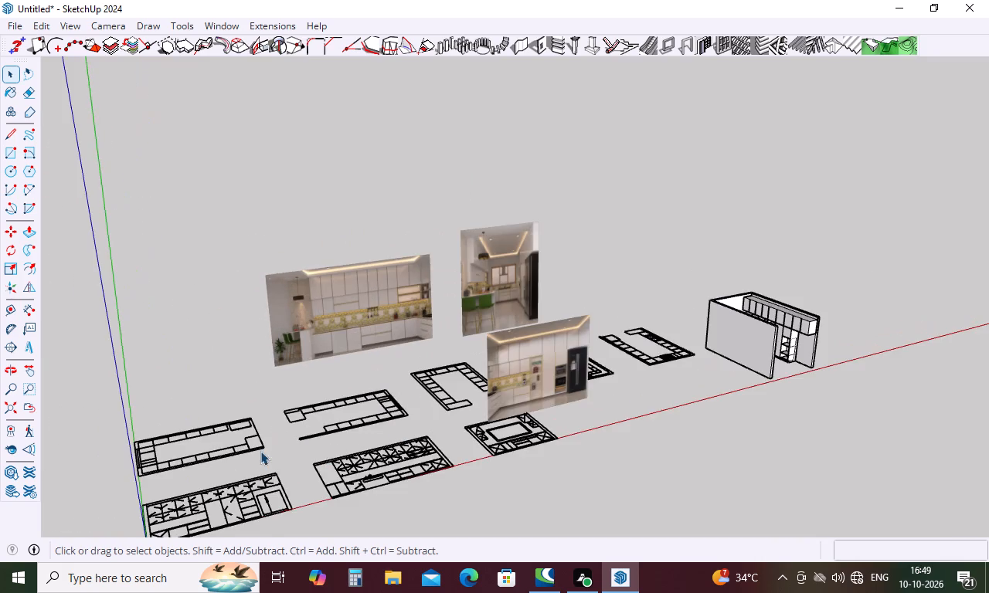
scroll(217, 486, up, 5)
scroll(229, 459, down, 11)
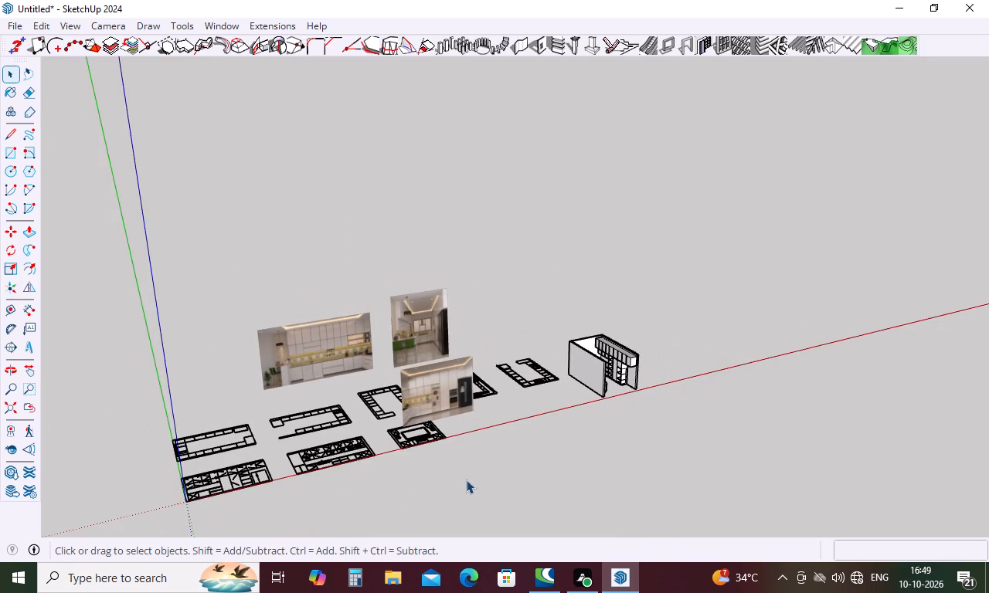
middle_drag(437, 436, 356, 552)
scroll(395, 448, up, 4)
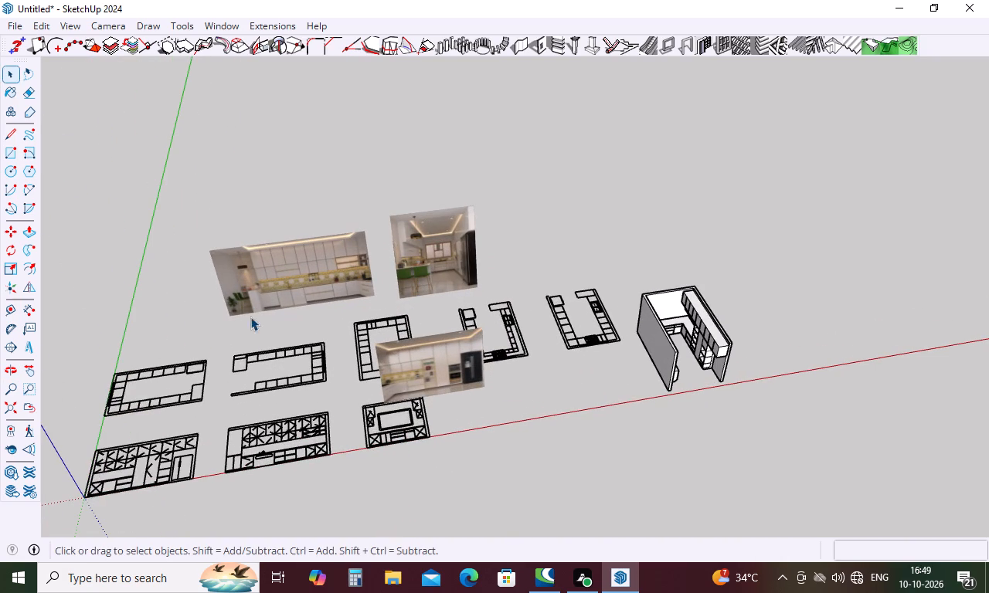
scroll(373, 411, up, 5)
middle_drag(376, 412, 364, 493)
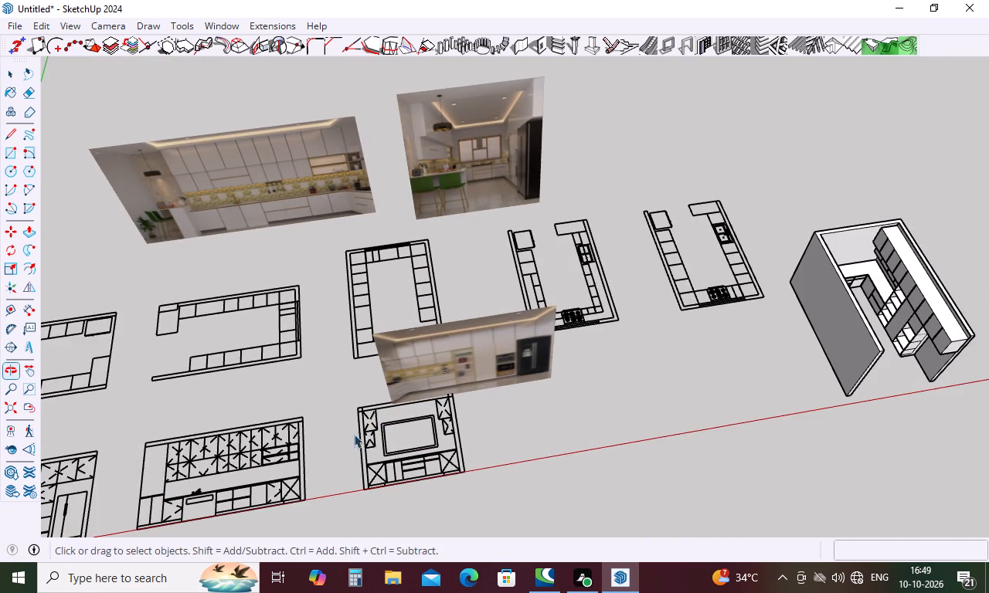
scroll(463, 138, up, 5)
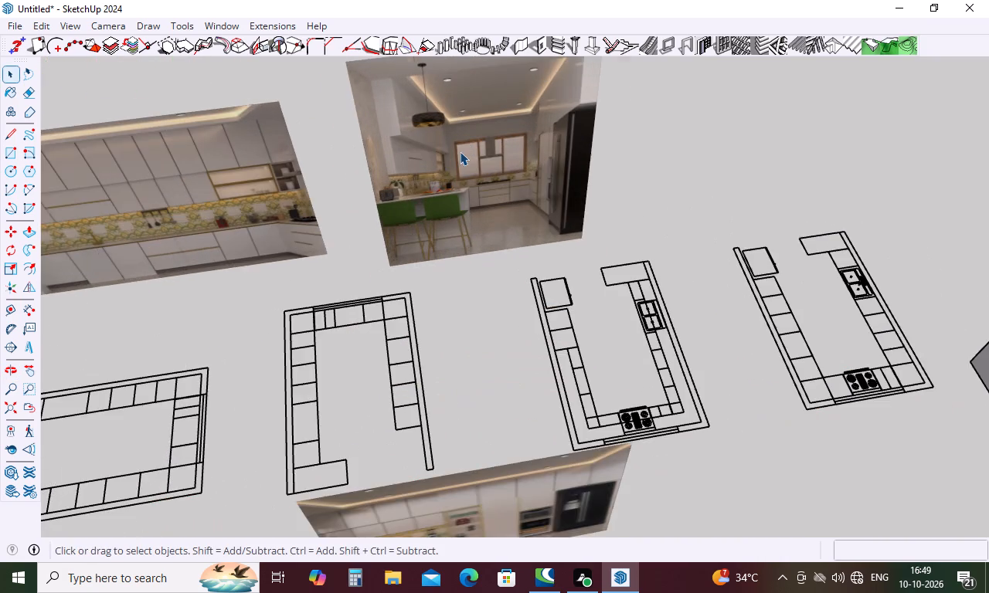
scroll(460, 151, up, 6)
scroll(597, 158, up, 4)
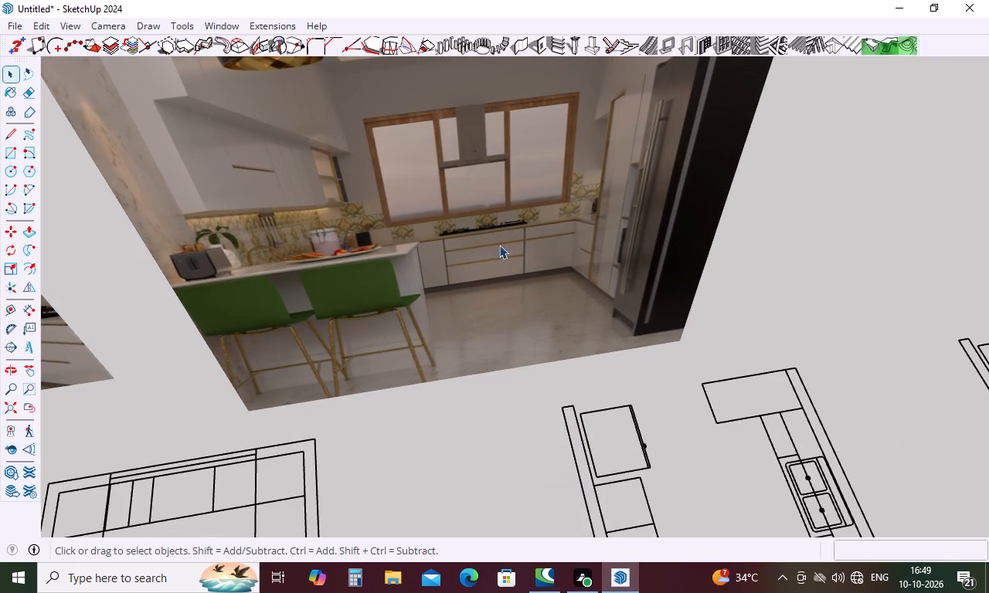
scroll(415, 137, down, 17)
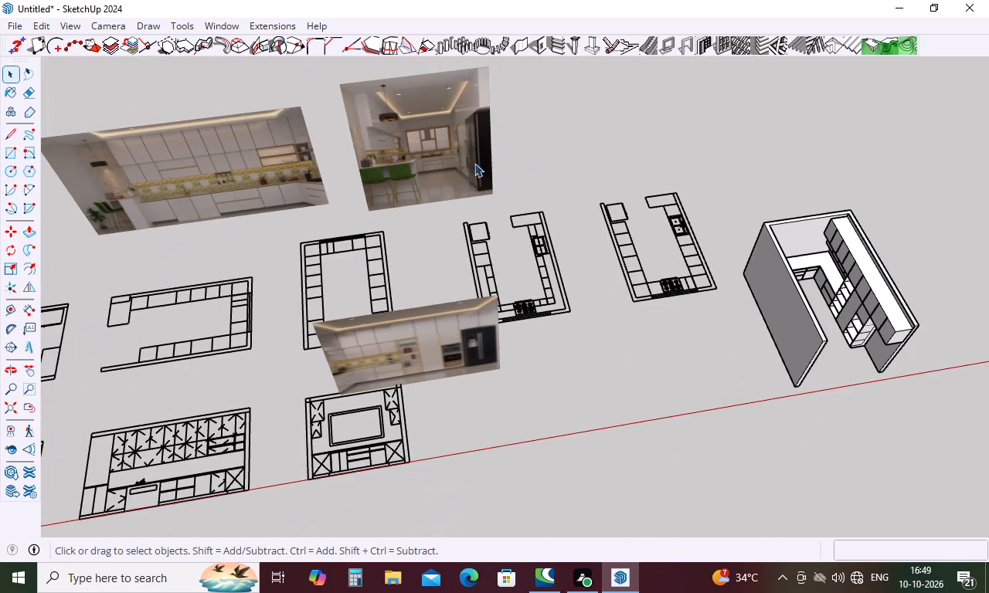
Compare the modelled kitchen with the reference image of the tall units and fridge, and inspect the nearby elevation drawing.
middle_drag(893, 360, 889, 330)
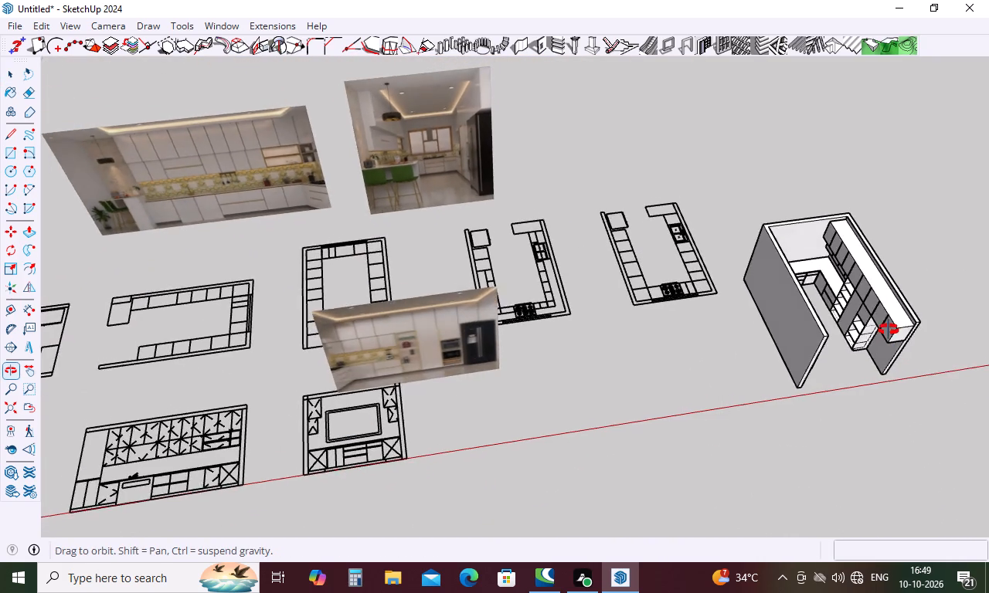
middle_drag(889, 330, 817, 260)
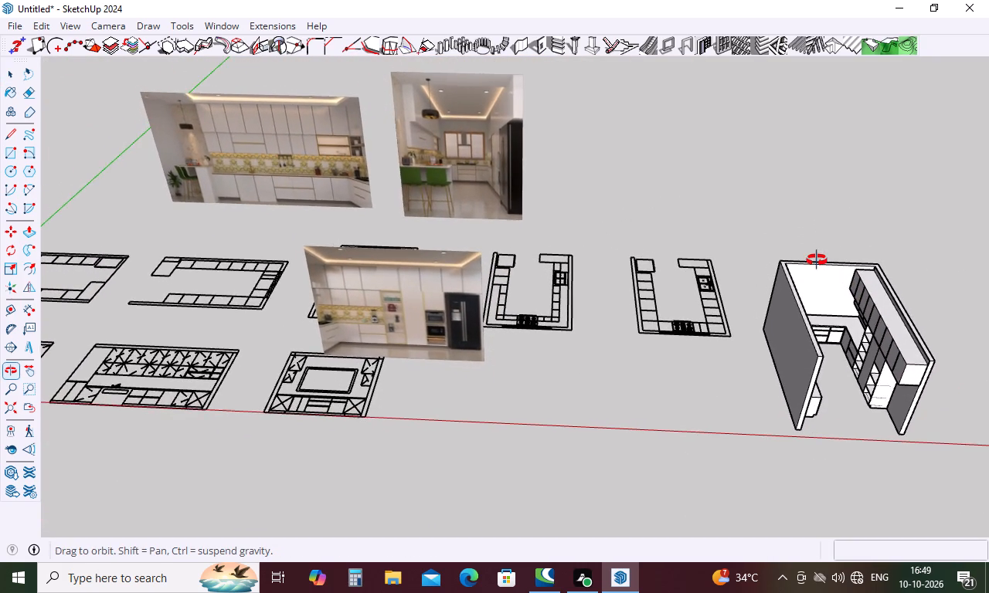
middle_drag(817, 260, 743, 156)
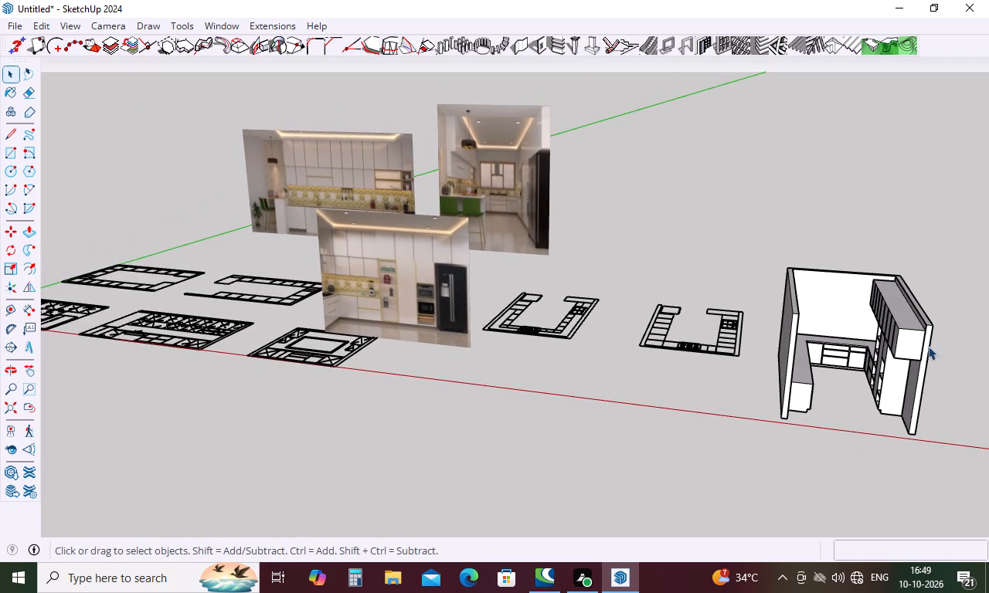
middle_drag(507, 371, 731, 364)
scroll(300, 408, up, 5)
middle_drag(314, 400, 280, 504)
scroll(280, 498, up, 3)
scroll(304, 398, down, 3)
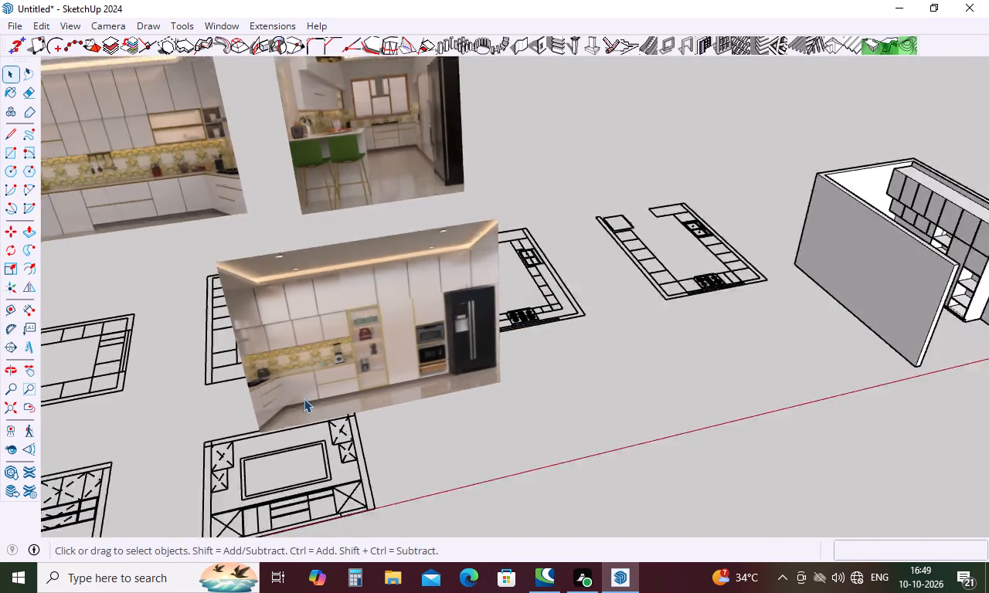
scroll(304, 398, down, 9)
scroll(282, 483, up, 10)
middle_drag(361, 417, 347, 504)
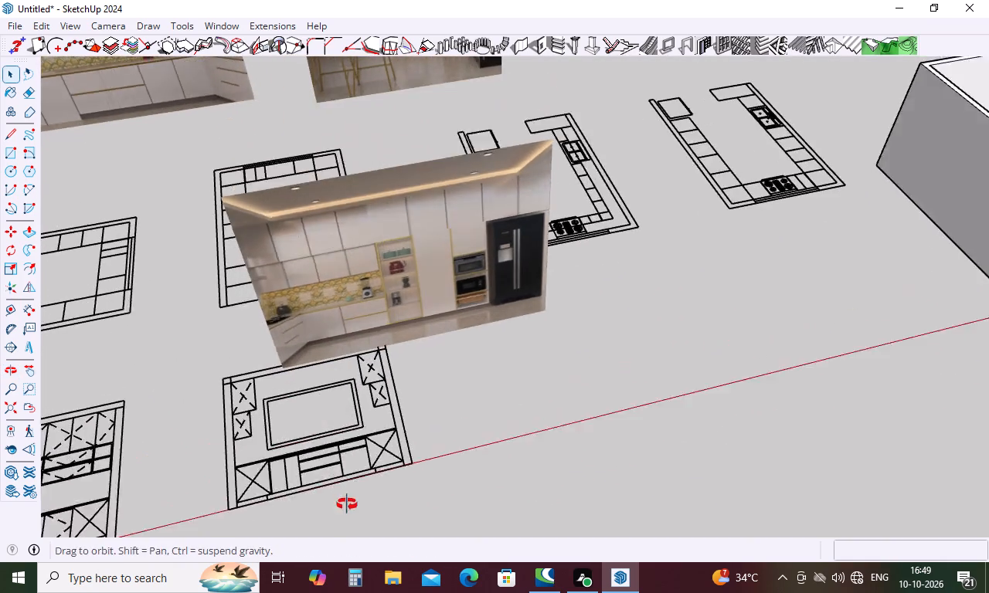
middle_drag(347, 504, 343, 515)
scroll(278, 479, up, 6)
scroll(342, 386, down, 12)
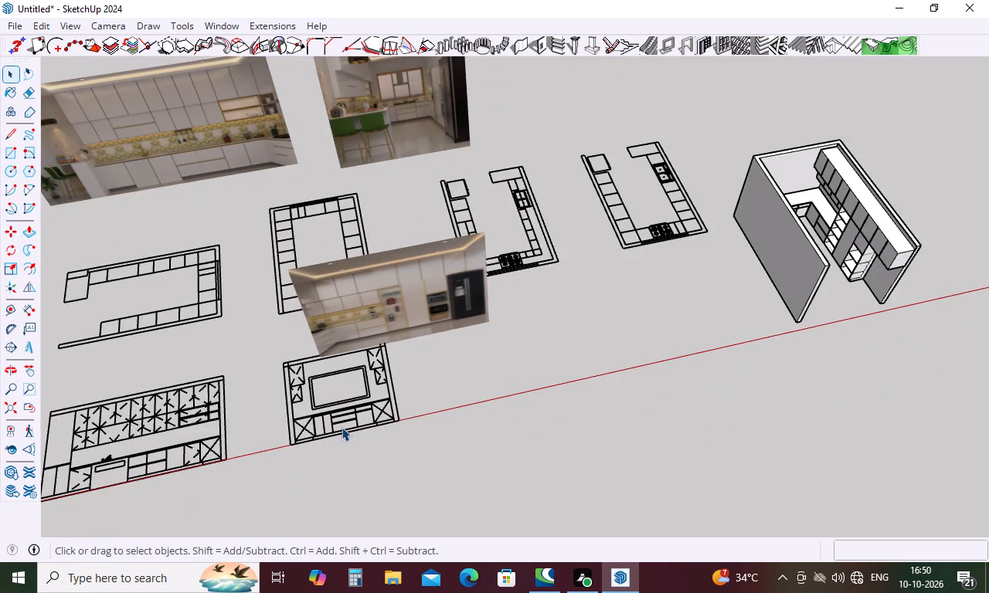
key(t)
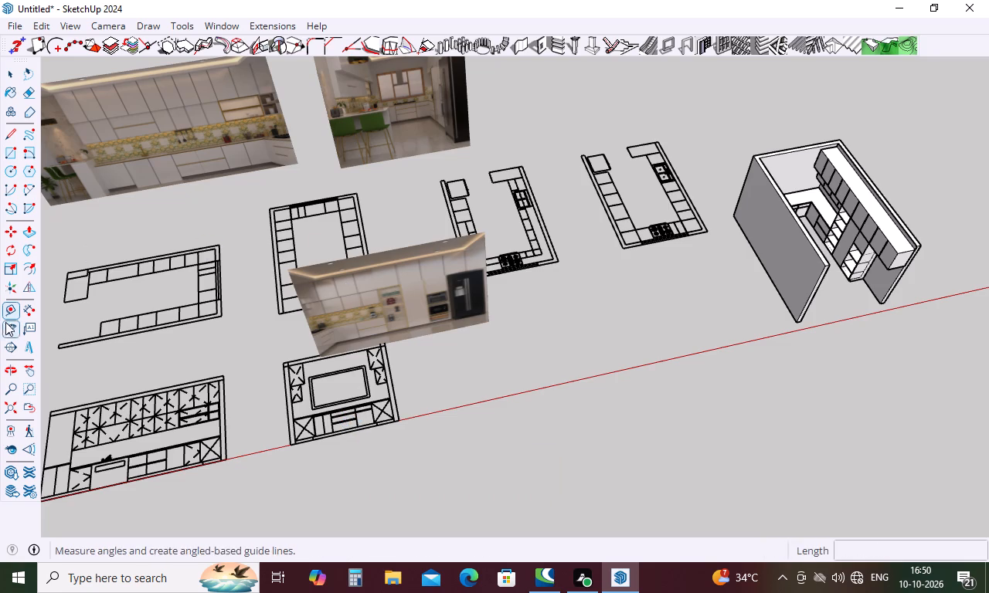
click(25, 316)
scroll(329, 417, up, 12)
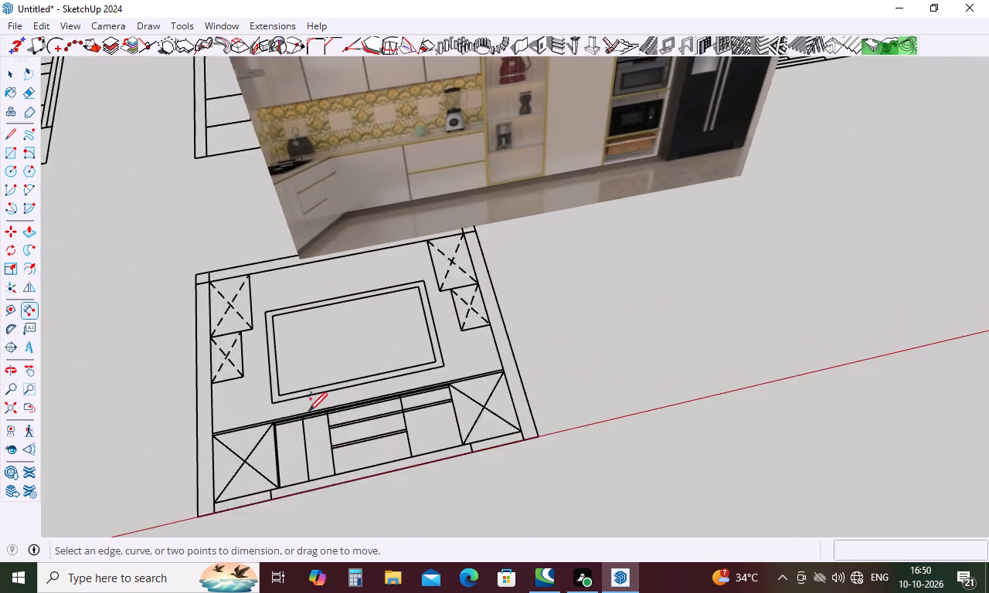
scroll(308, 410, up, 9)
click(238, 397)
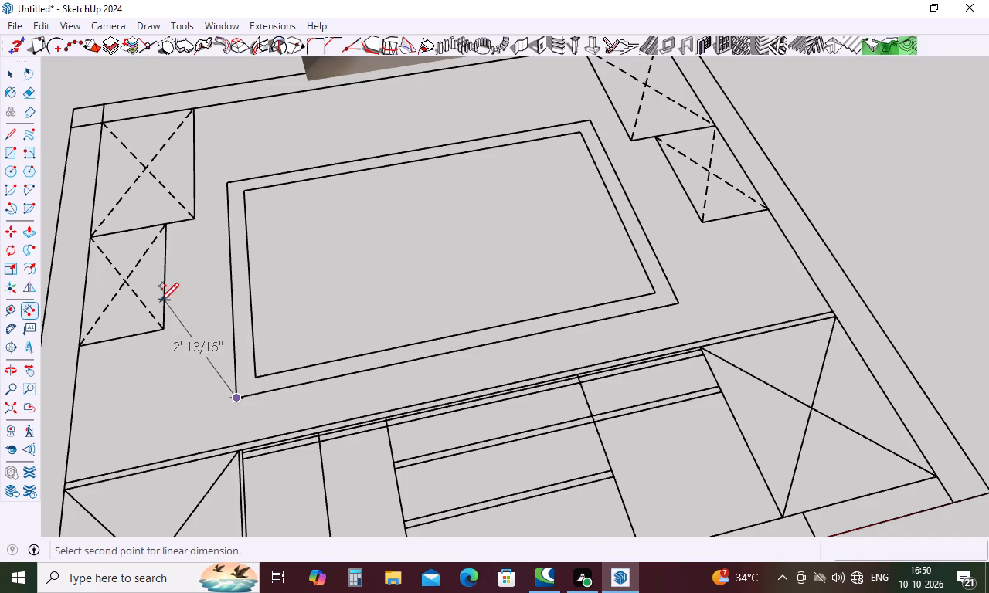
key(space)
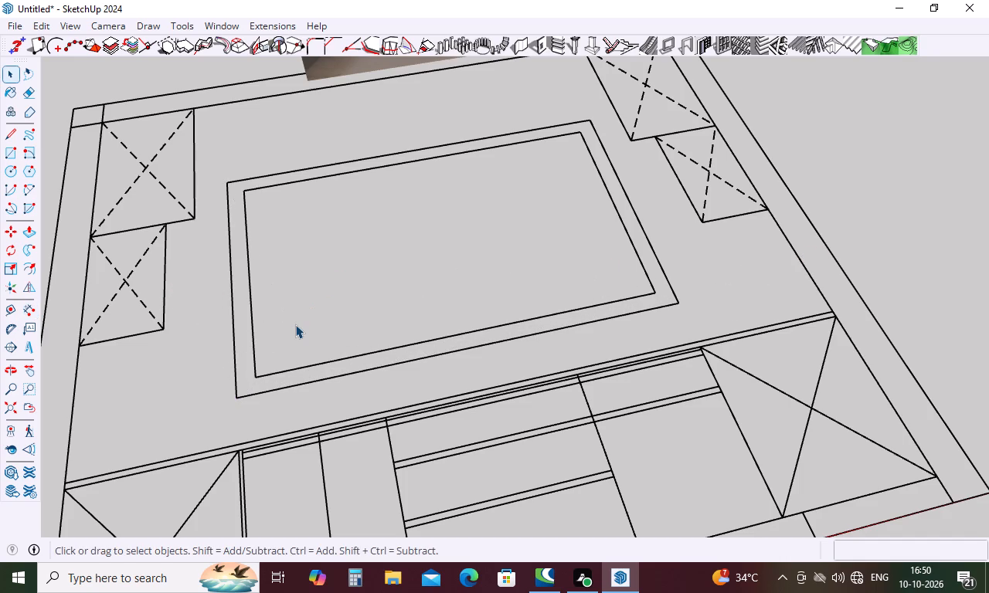
Place a vertical guide on the kitchen's back wall, 2' from the corner with the side wall without upper cabinets.
key(t)
scroll(198, 459, down, 5)
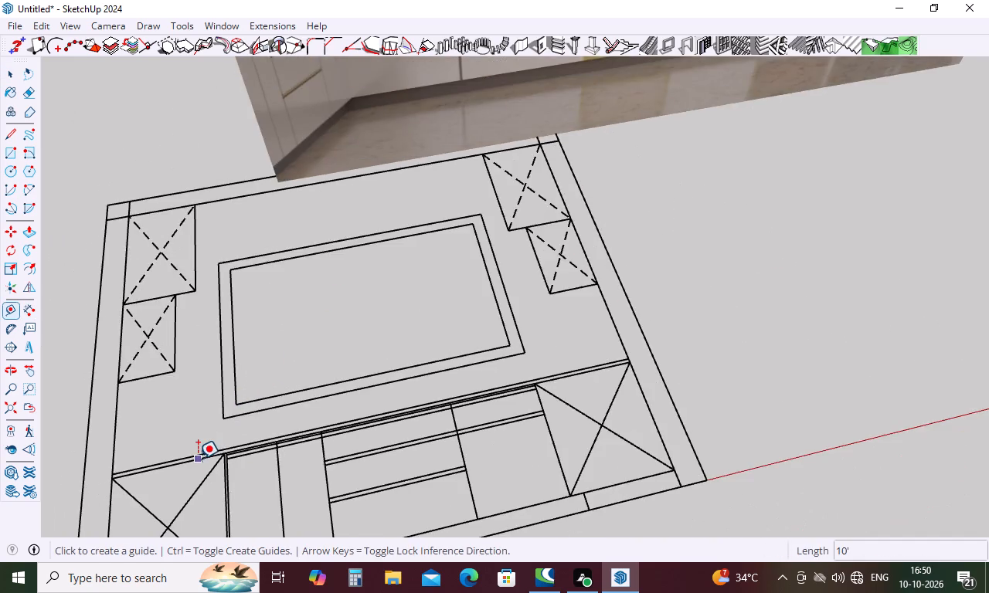
scroll(198, 459, down, 18)
middle_drag(600, 418, 444, 323)
scroll(803, 295, up, 10)
middle_drag(791, 253, 749, 178)
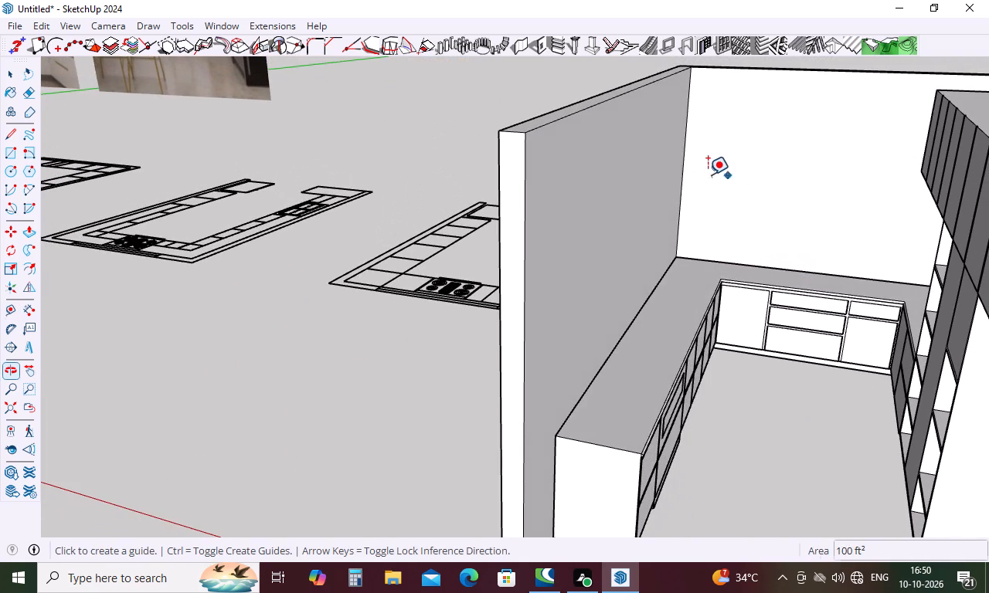
click(684, 184)
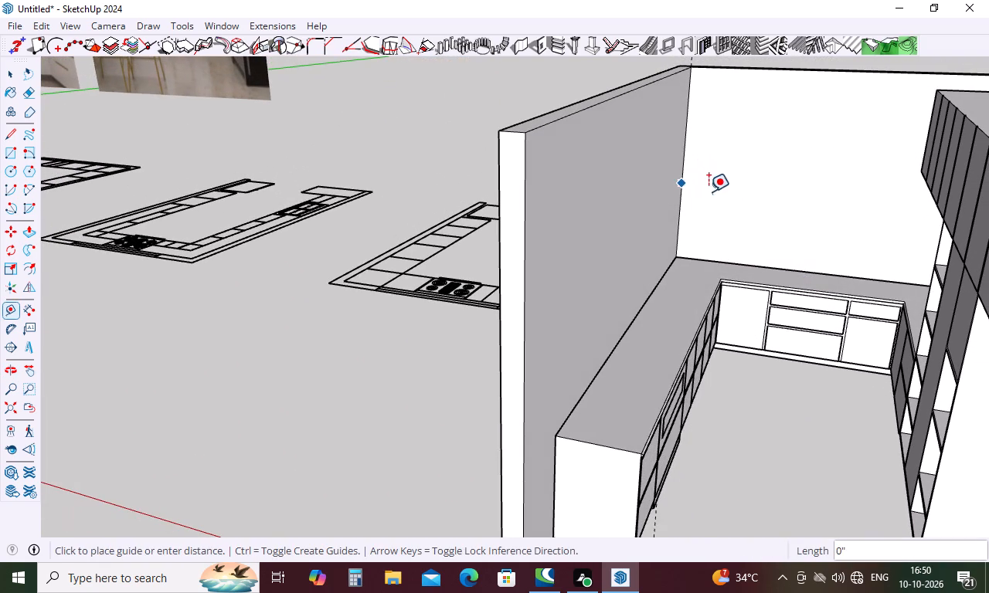
key(2)
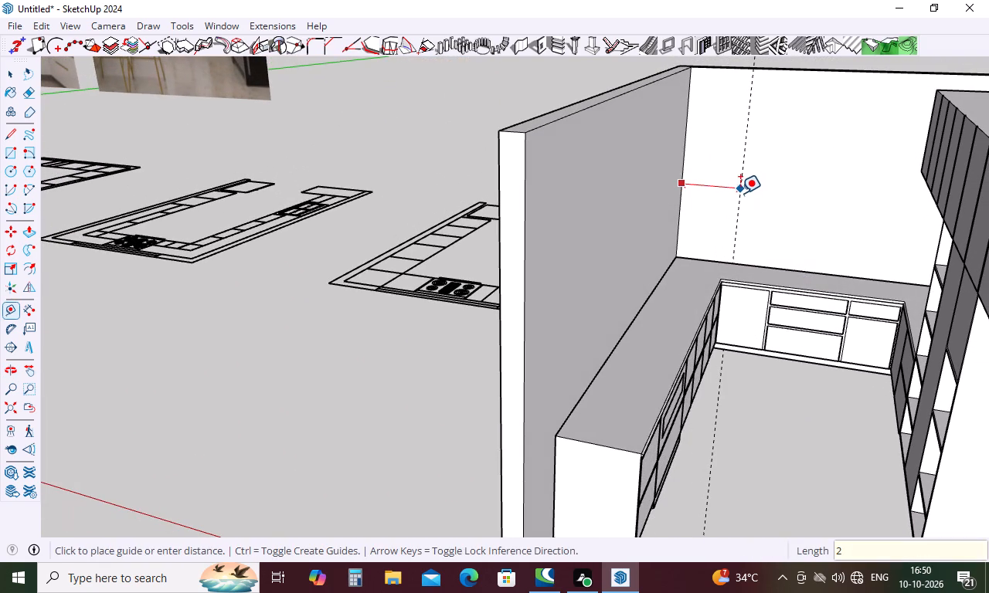
key(apostrophe)
key(Return)
Place a second vertical guide on the back wall, 2' from the corner on the tall-unit side.
scroll(706, 253, down, 4)
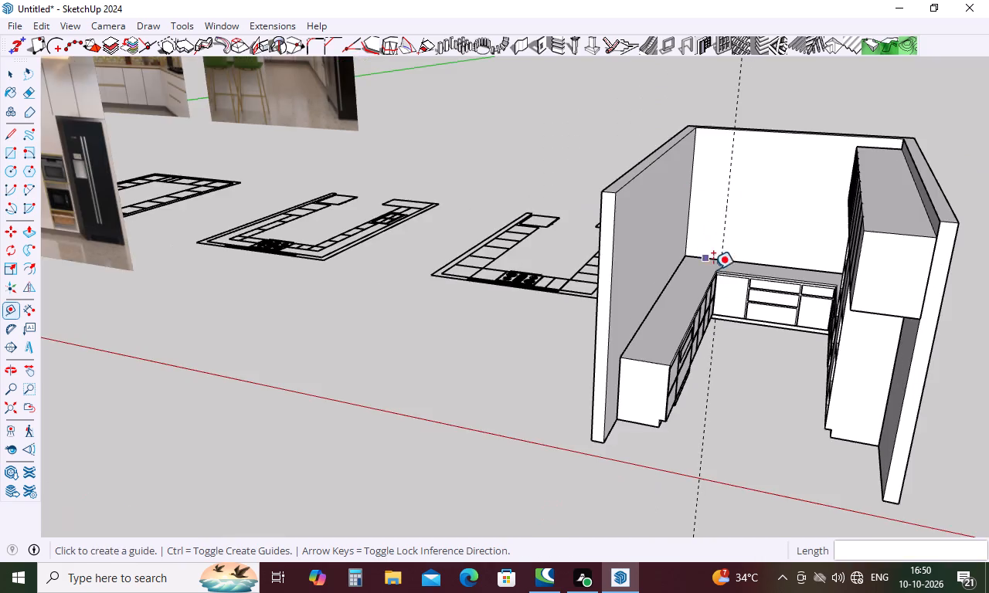
middle_drag(733, 294, 849, 269)
scroll(808, 218, up, 9)
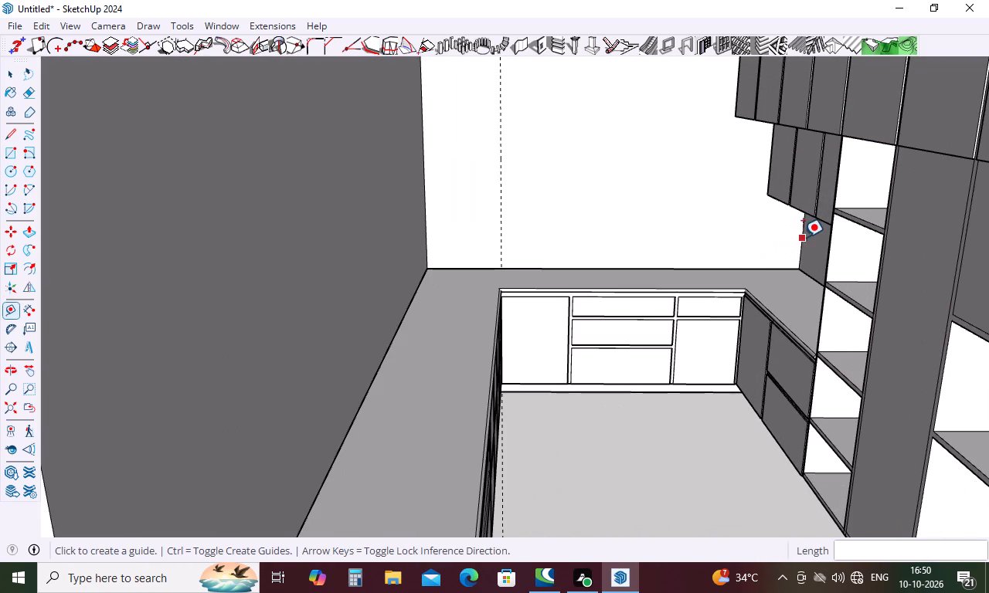
click(800, 236)
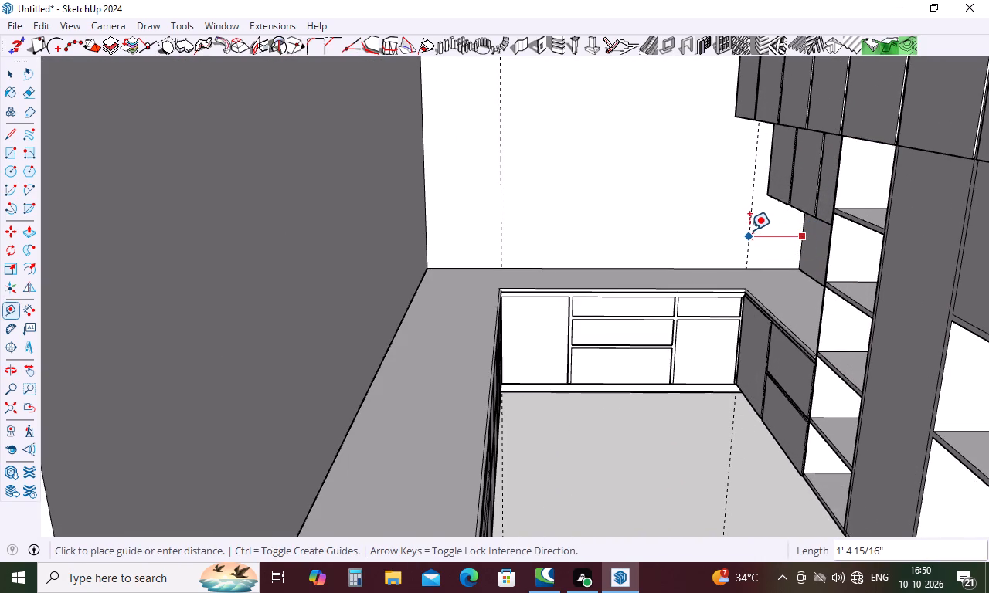
key(2)
key(apostrophe)
key(Return)
scroll(627, 256, down, 10)
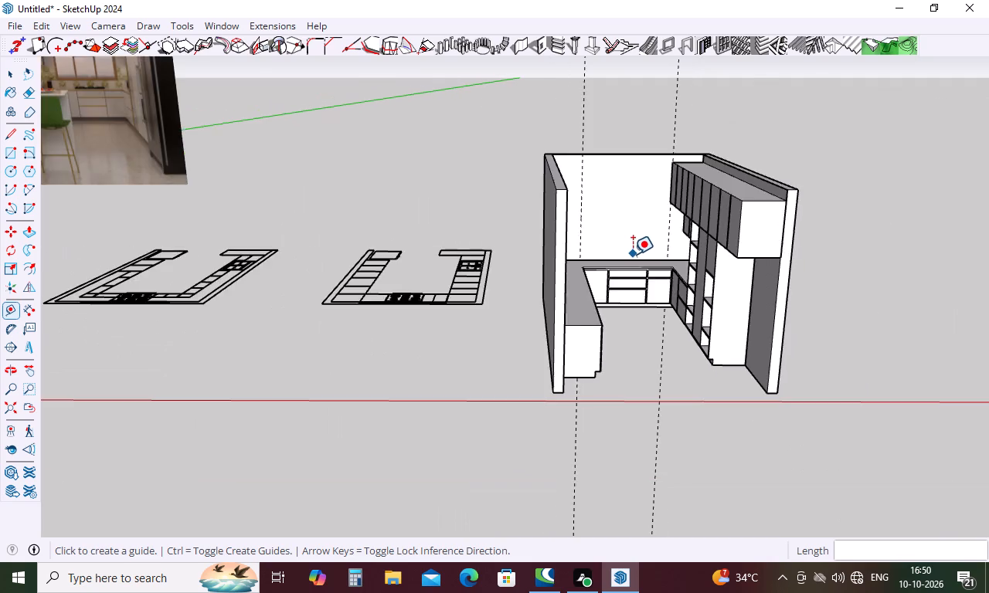
Measure the gap between the window's outer frame and the countertop in the nearby kitchen elevation drawing.
scroll(633, 254, down, 5)
scroll(349, 248, down, 5)
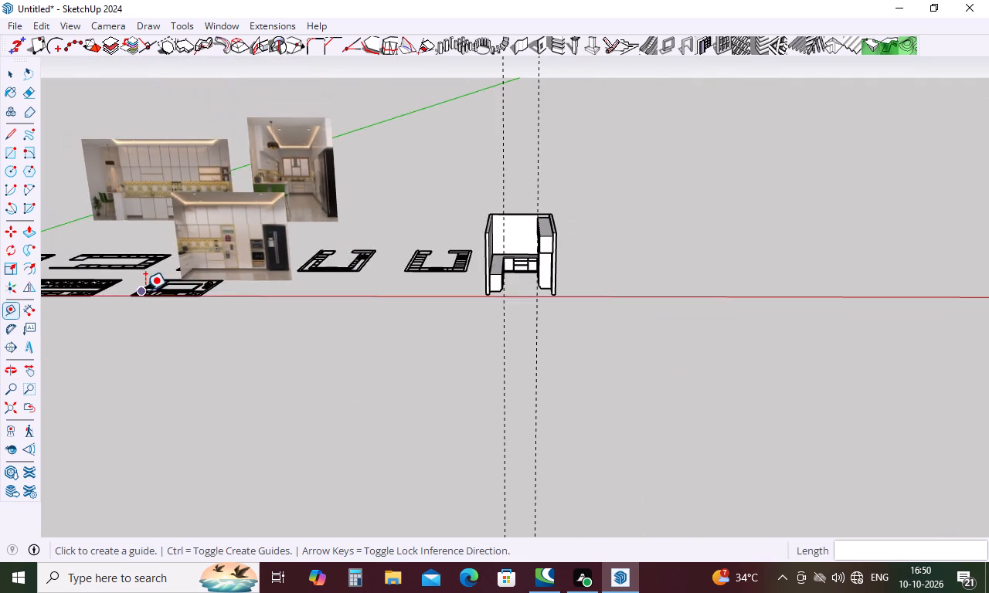
scroll(145, 290, up, 10)
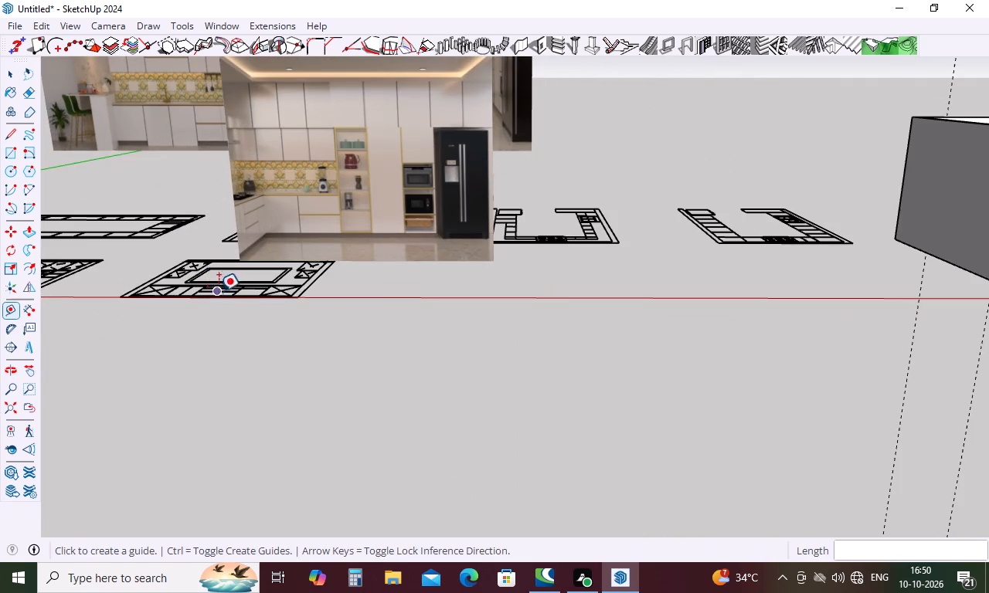
middle_drag(231, 328, 253, 541)
scroll(163, 505, up, 3)
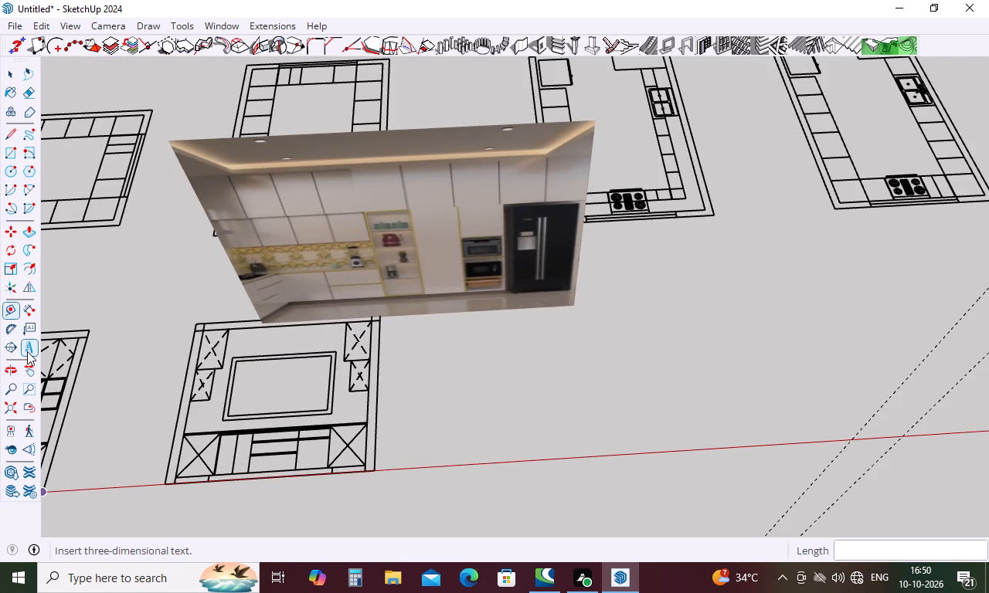
click(34, 310)
scroll(241, 414, up, 3)
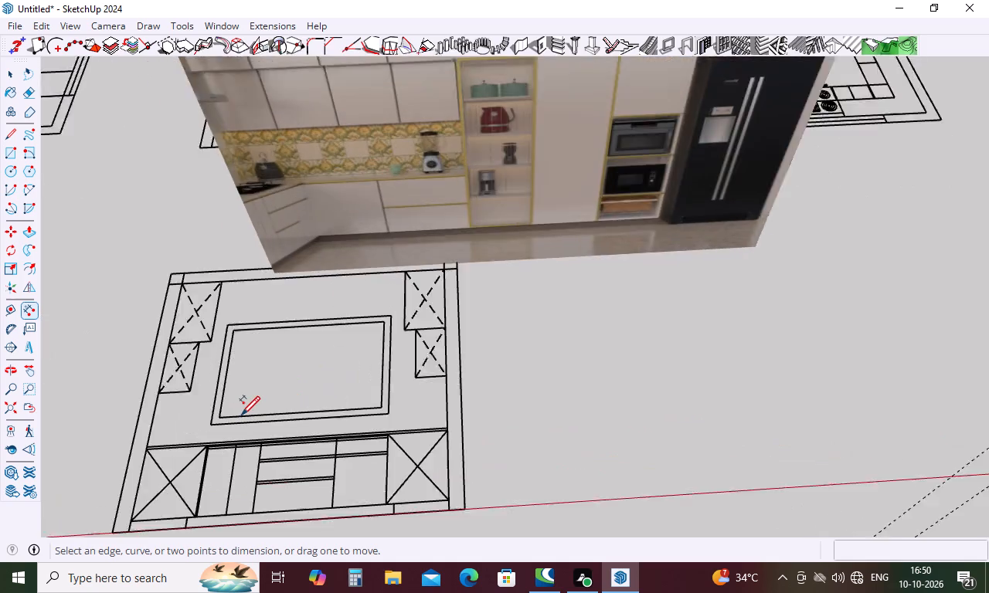
scroll(241, 414, up, 8)
click(208, 414)
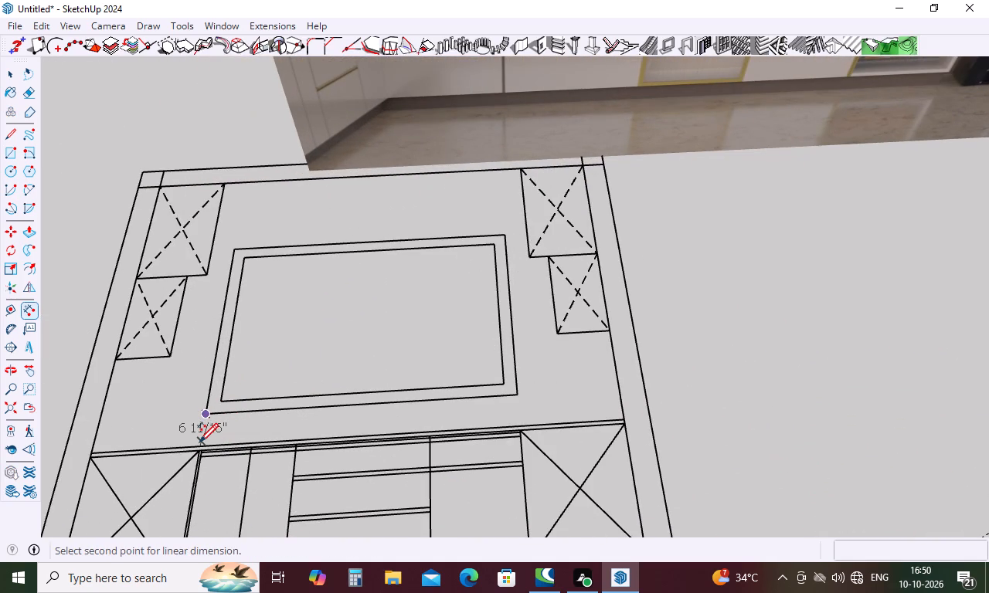
scroll(200, 441, up, 15)
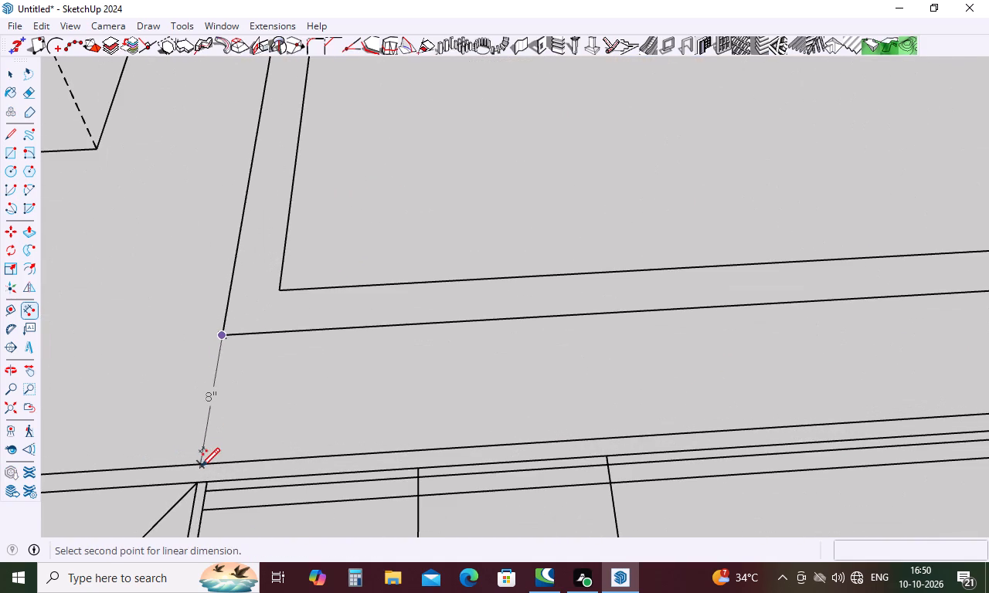
scroll(233, 410, down, 12)
key(space)
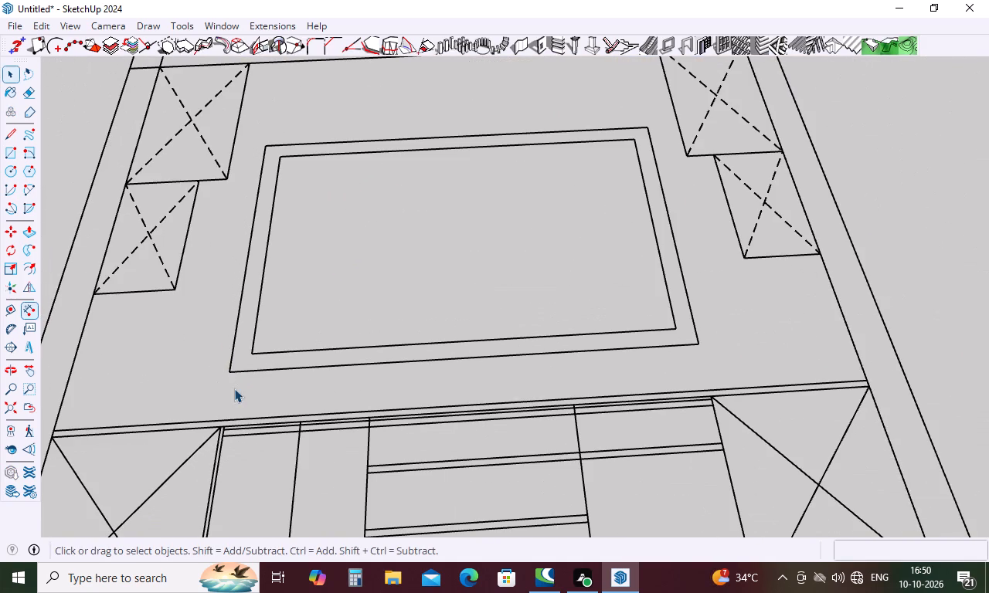
Place a horizontal guide on the kitchen's back wall, 8" above the countertop edge.
scroll(225, 369, down, 16)
scroll(219, 324, down, 6)
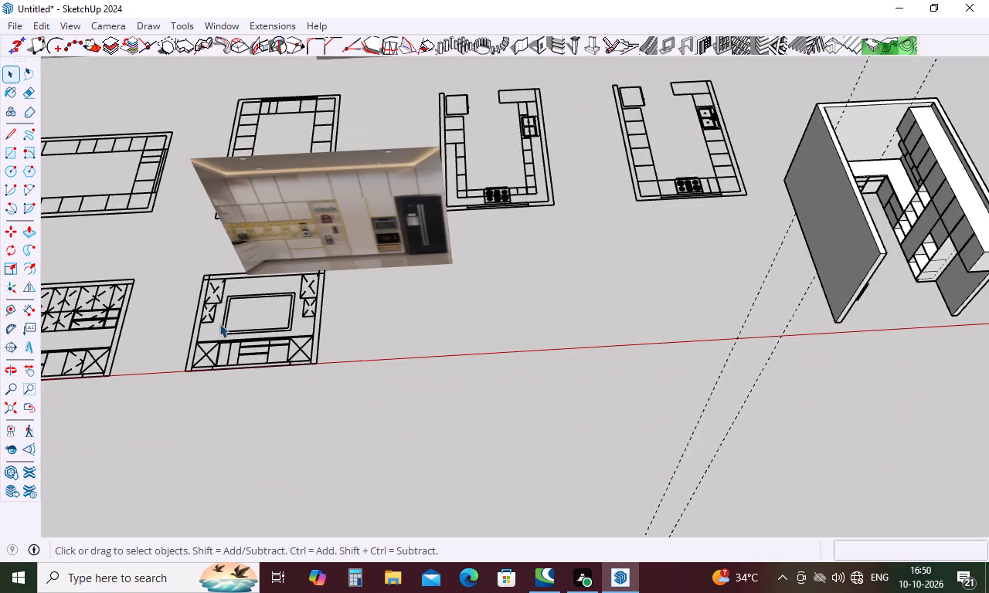
scroll(219, 324, down, 5)
middle_drag(699, 378, 681, 261)
scroll(666, 246, up, 8)
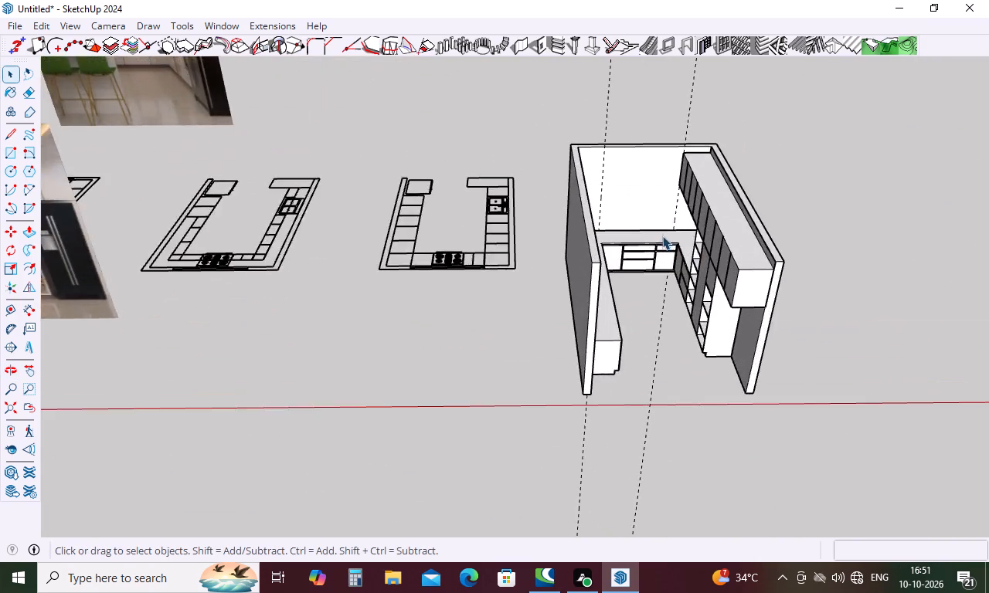
scroll(662, 236, up, 3)
key(t)
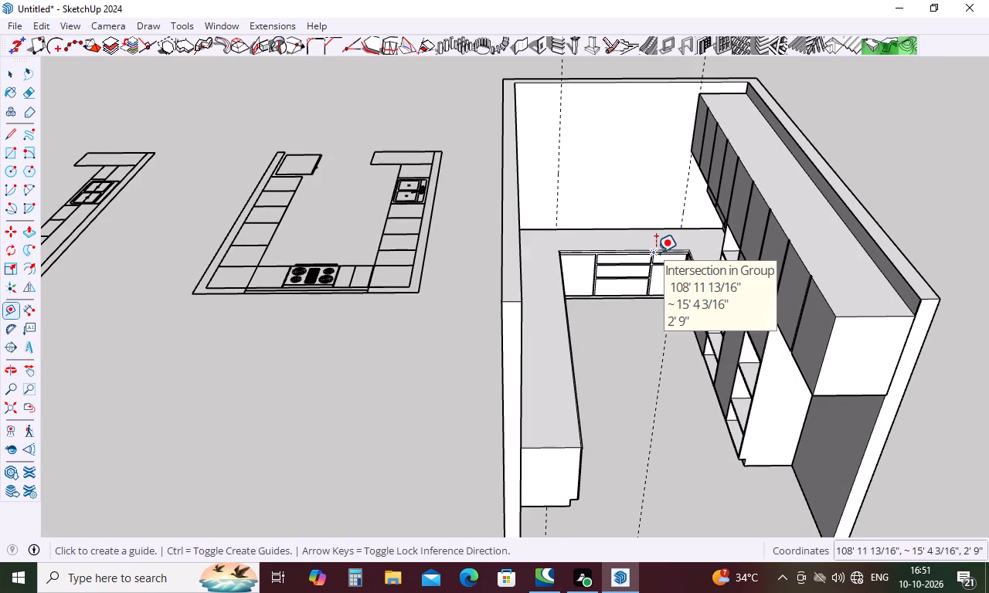
scroll(656, 252, up, 6)
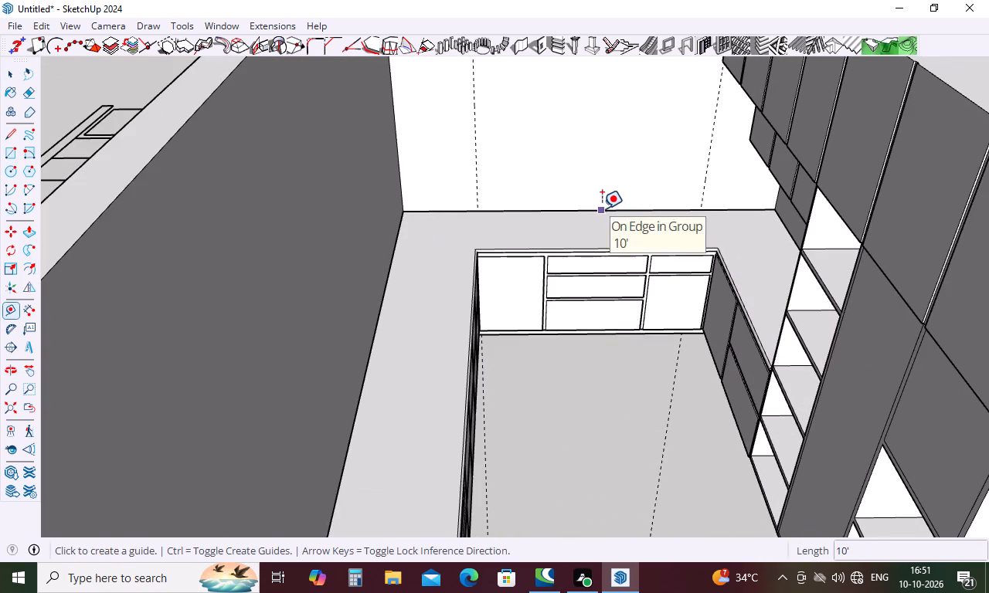
click(602, 208)
key(8)
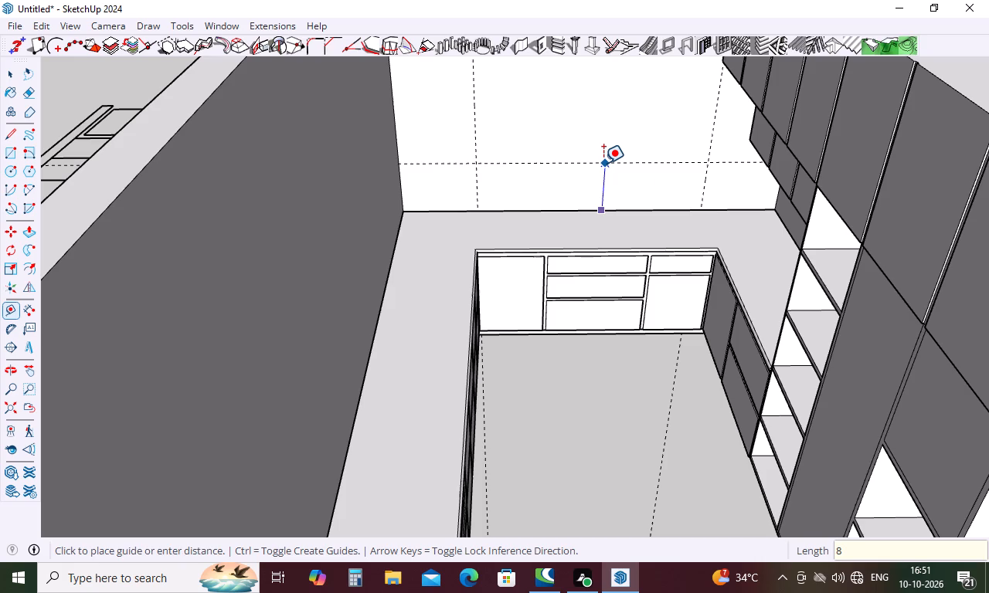
key(Return)
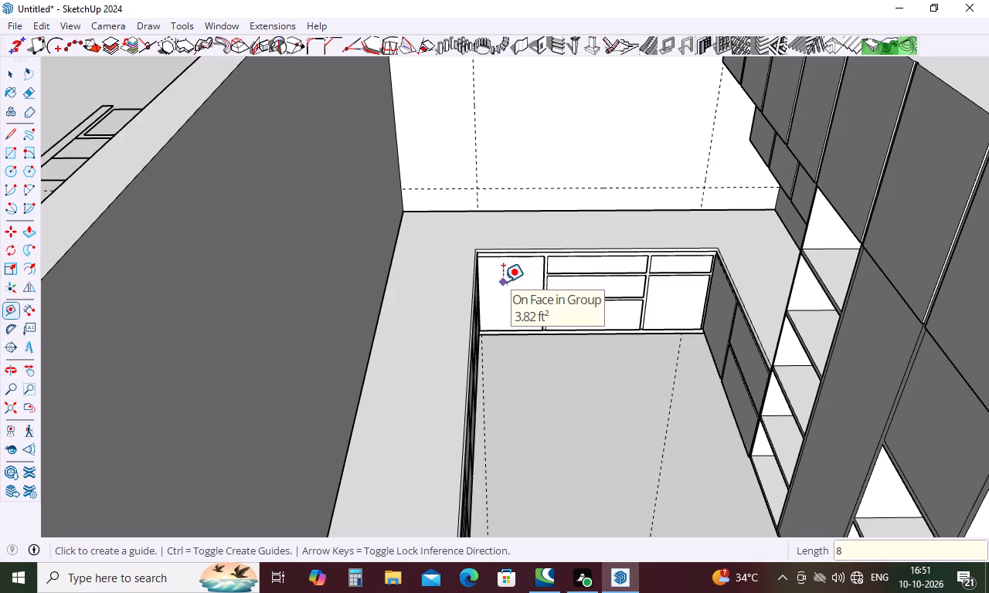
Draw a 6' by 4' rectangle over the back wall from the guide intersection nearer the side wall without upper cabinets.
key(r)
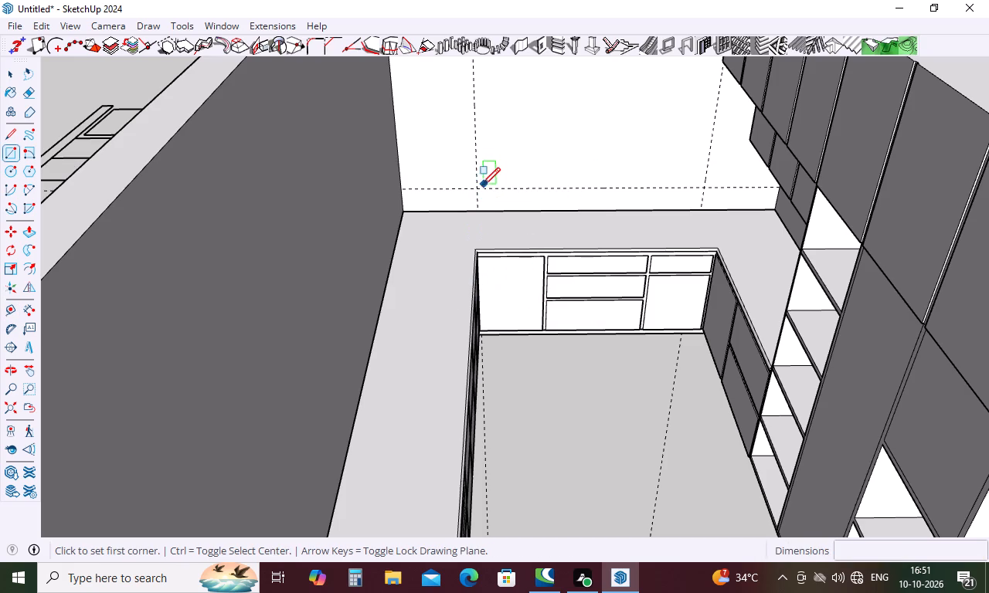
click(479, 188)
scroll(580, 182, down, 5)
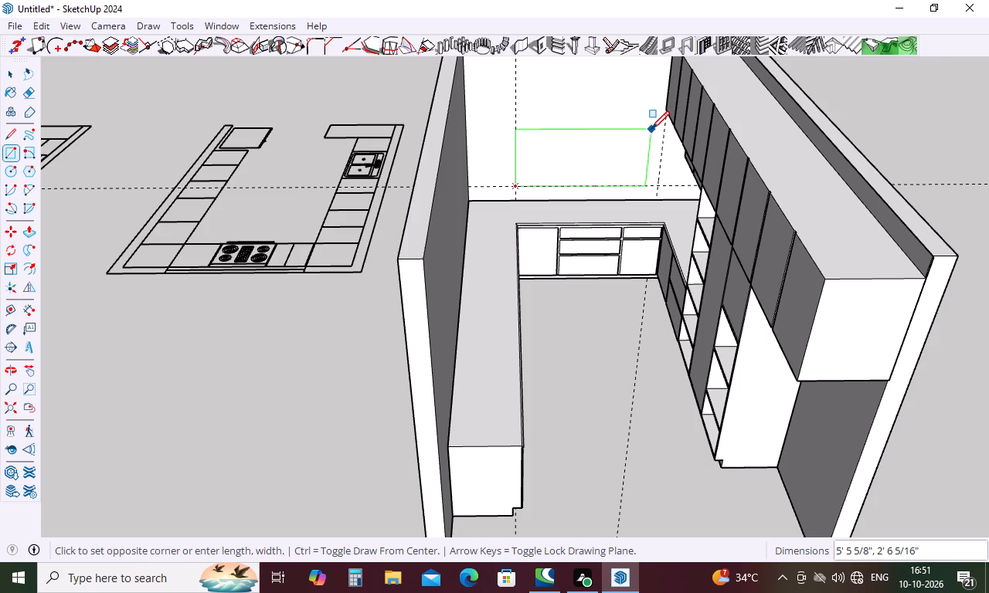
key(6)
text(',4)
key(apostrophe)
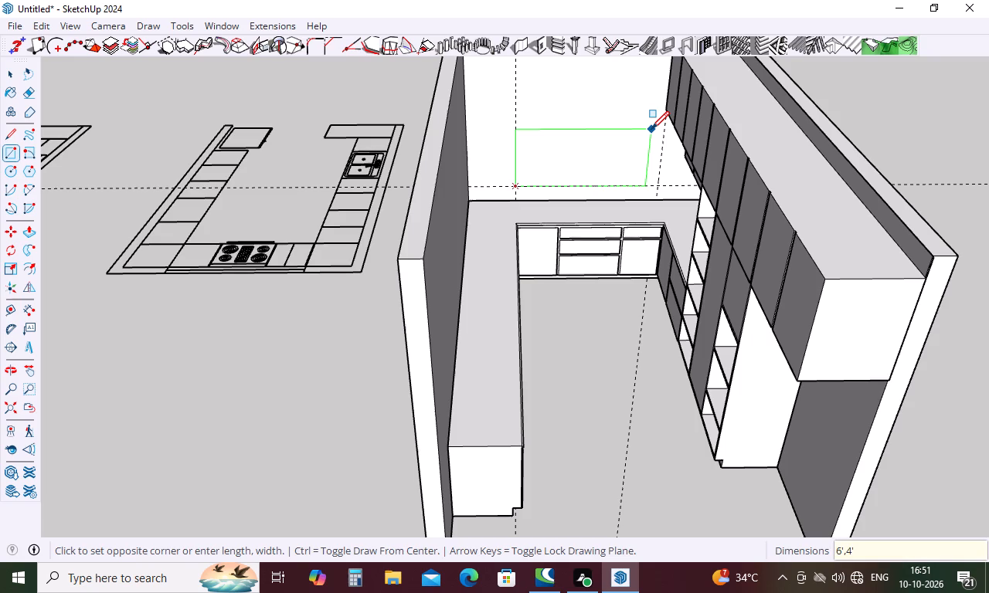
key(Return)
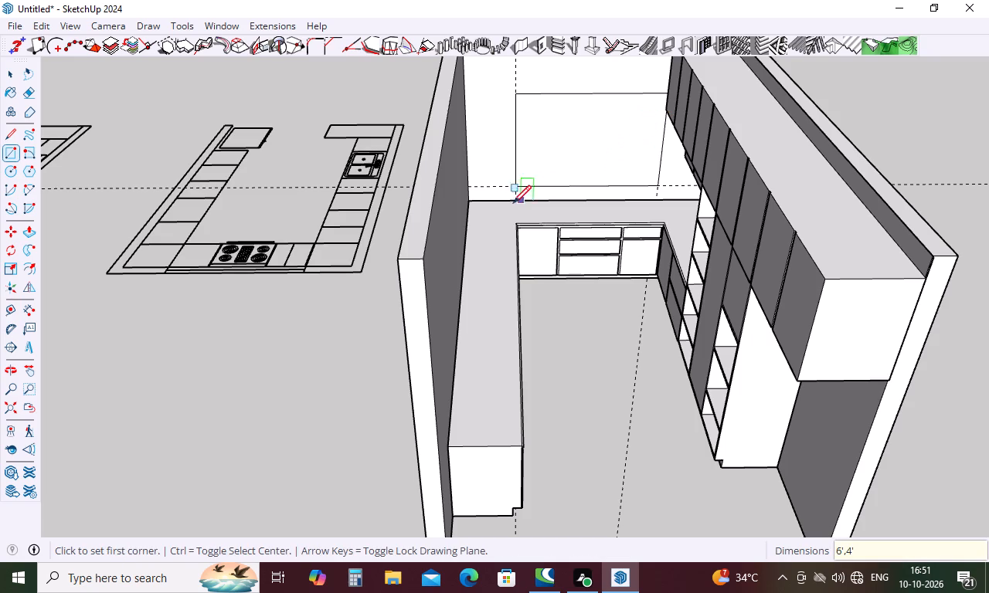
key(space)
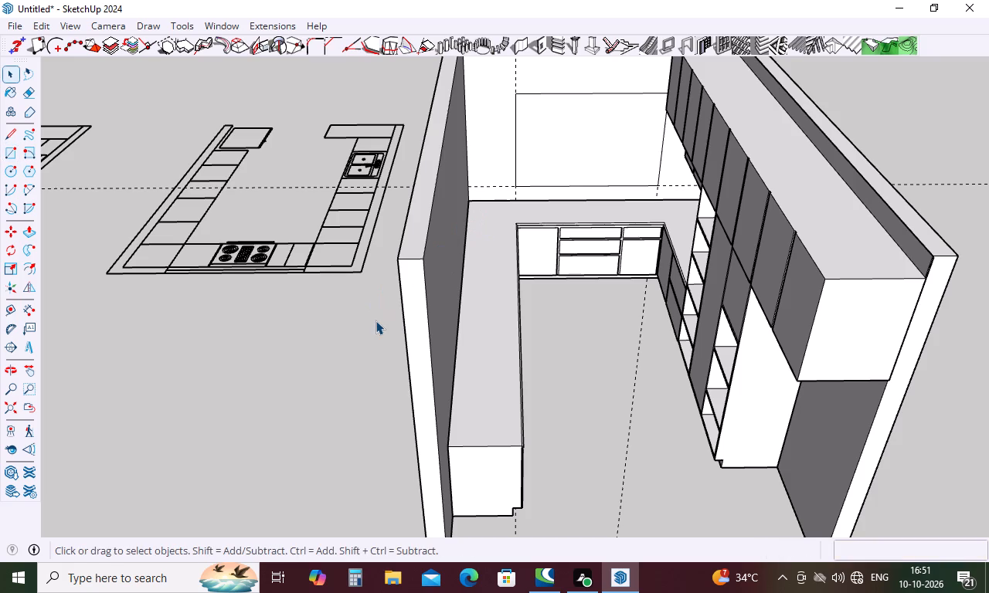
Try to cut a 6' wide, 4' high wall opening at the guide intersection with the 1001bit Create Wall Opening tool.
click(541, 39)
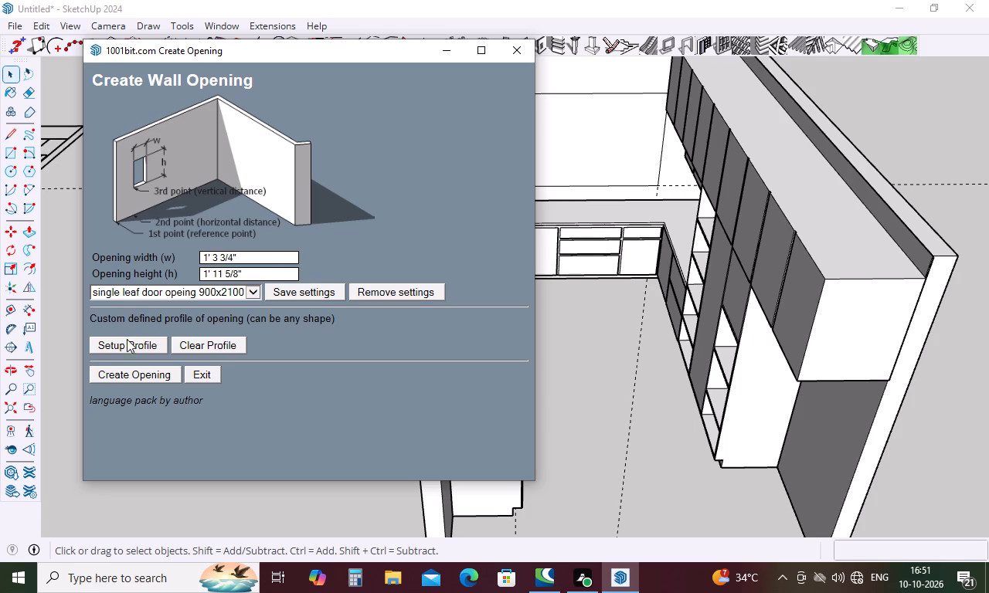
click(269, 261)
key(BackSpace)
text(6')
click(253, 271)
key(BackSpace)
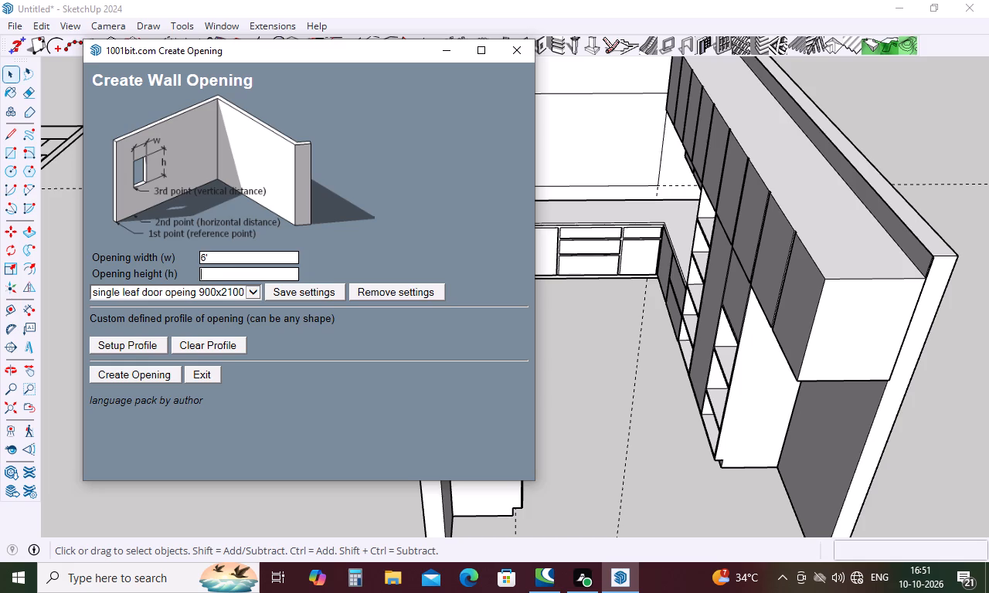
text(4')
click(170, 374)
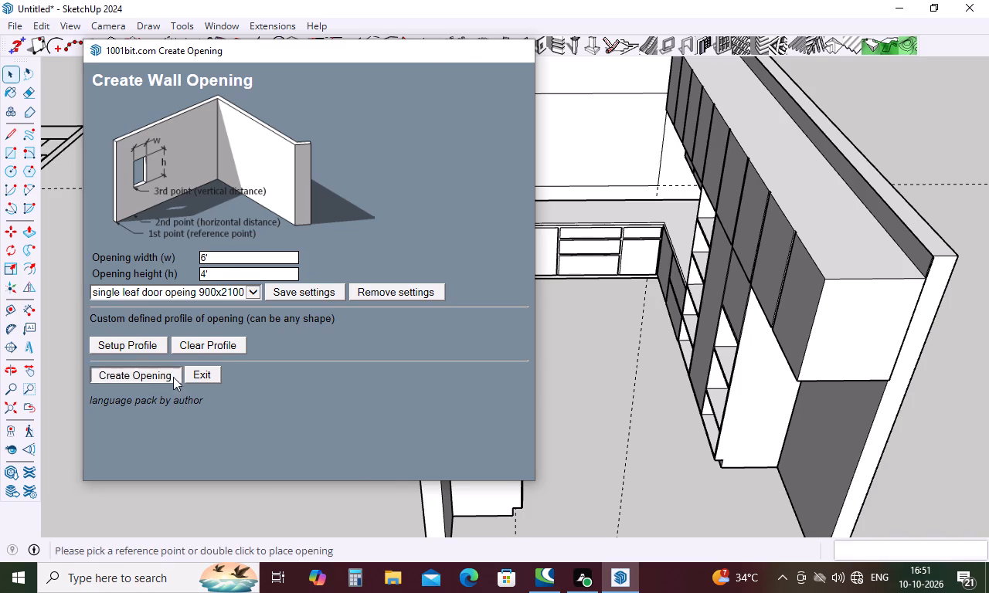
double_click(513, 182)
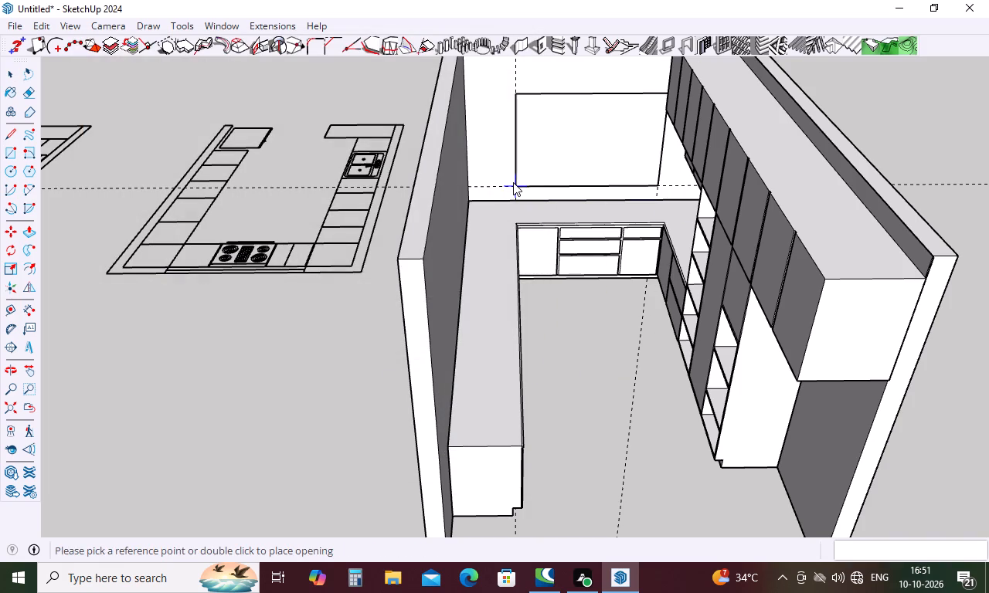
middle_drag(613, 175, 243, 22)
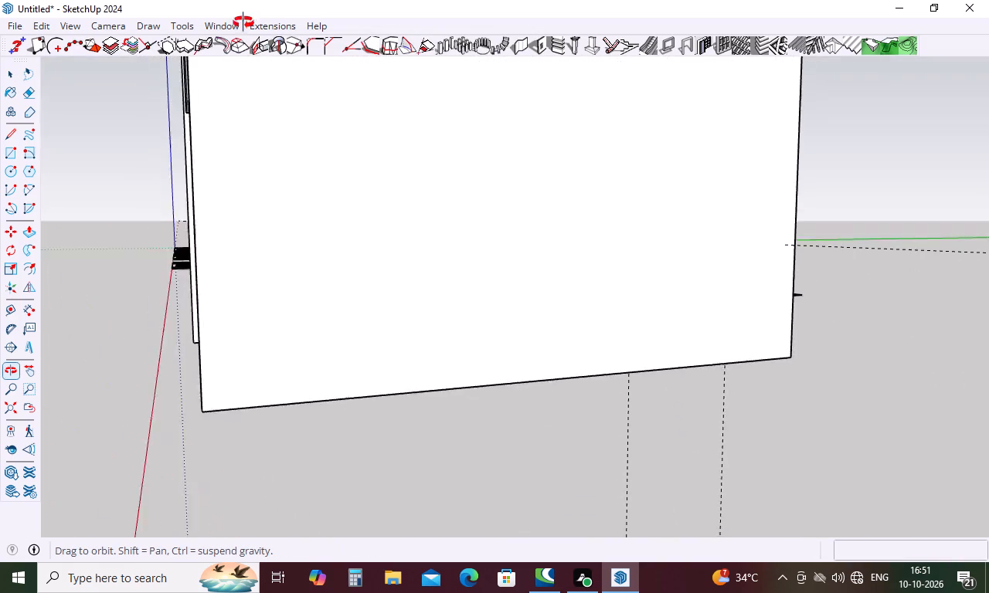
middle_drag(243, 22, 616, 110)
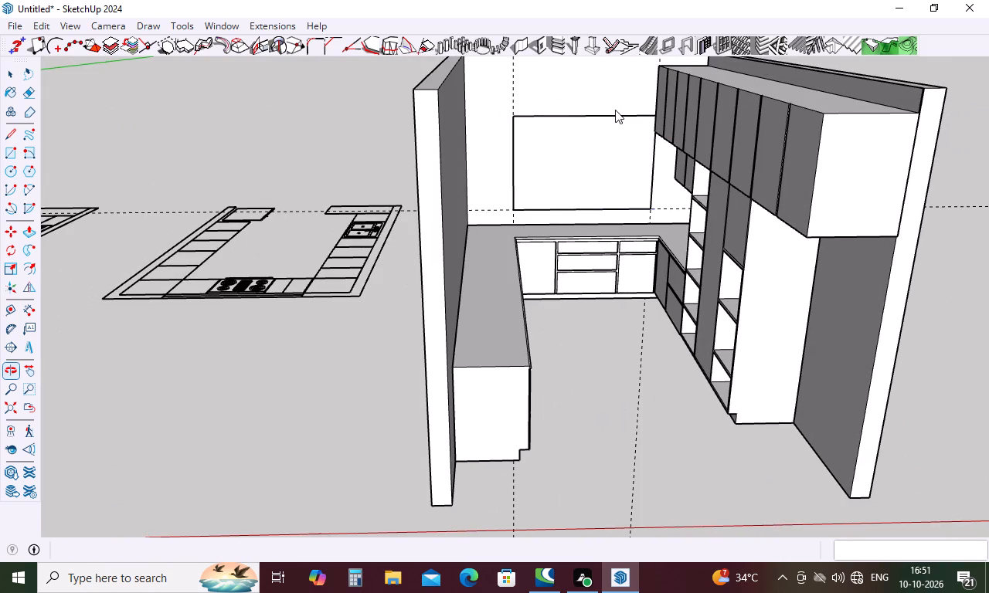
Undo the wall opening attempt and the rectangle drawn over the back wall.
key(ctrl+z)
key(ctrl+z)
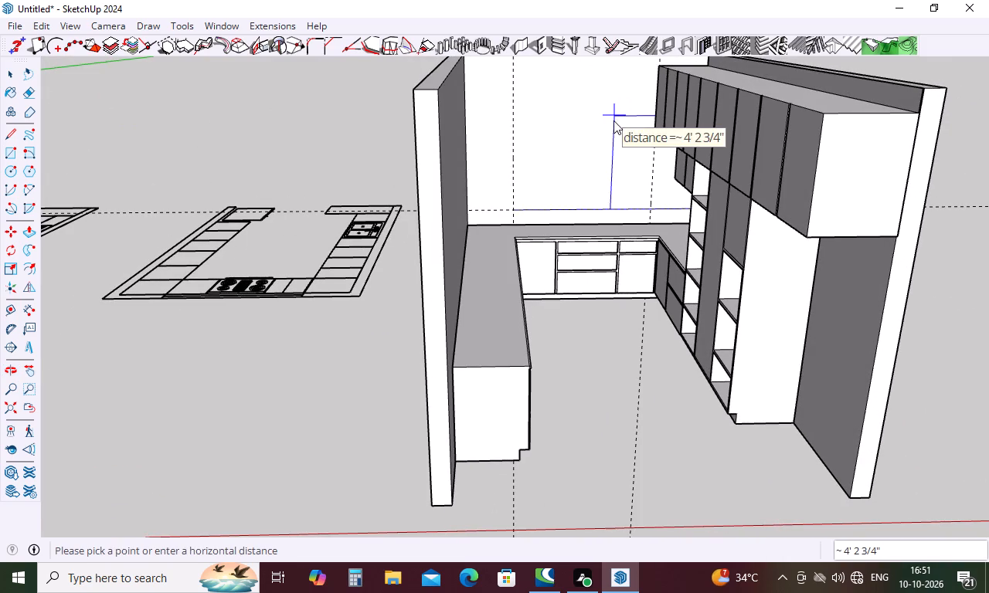
Open the wall group for editing and select the back wall's inner face.
key(space)
double_click(587, 152)
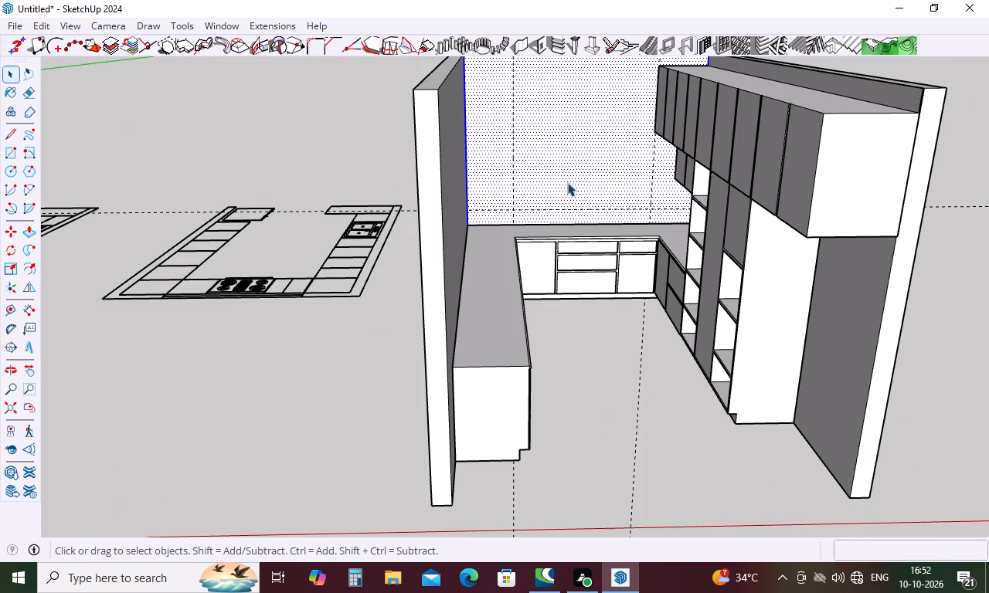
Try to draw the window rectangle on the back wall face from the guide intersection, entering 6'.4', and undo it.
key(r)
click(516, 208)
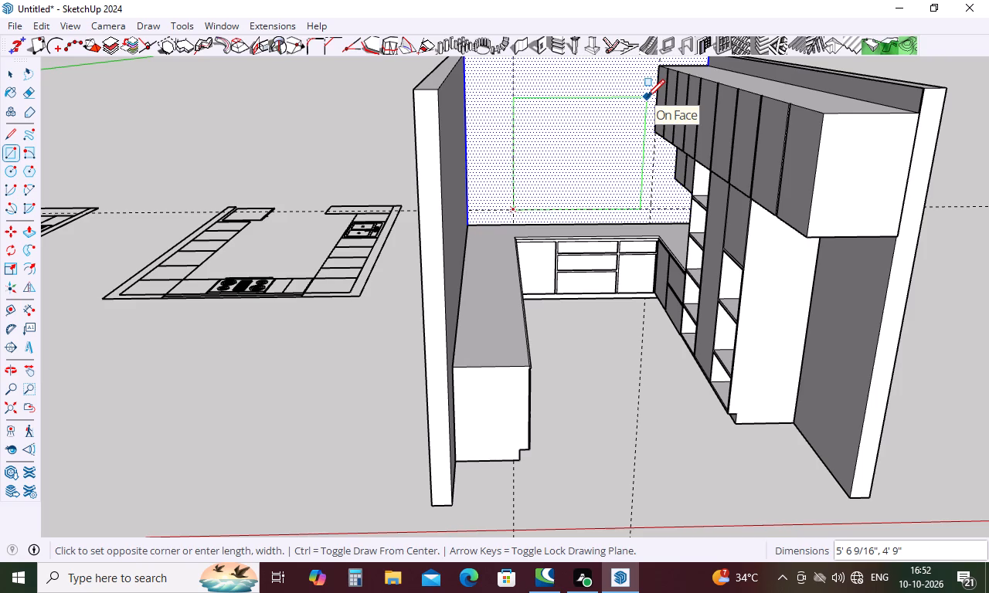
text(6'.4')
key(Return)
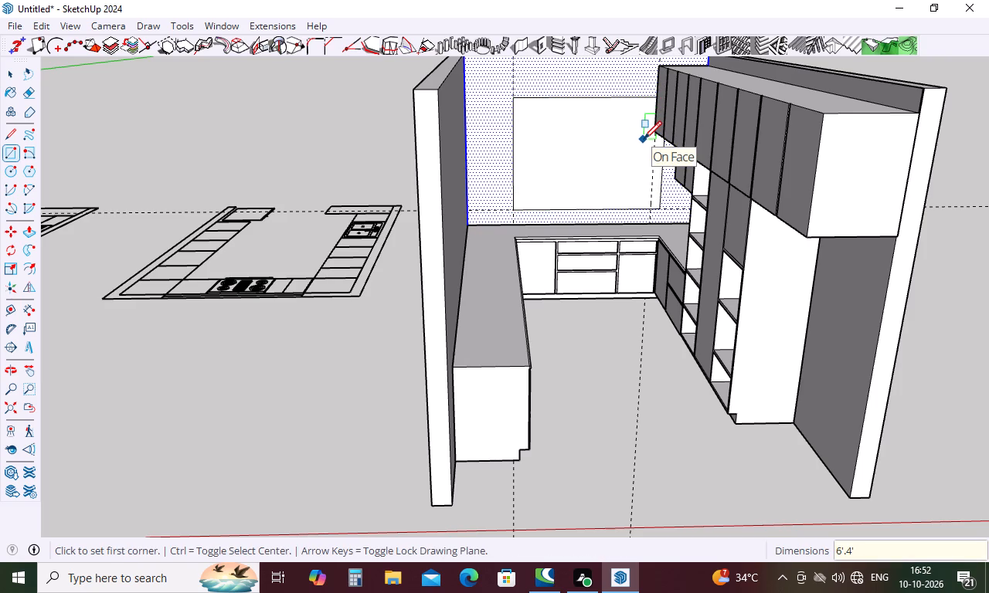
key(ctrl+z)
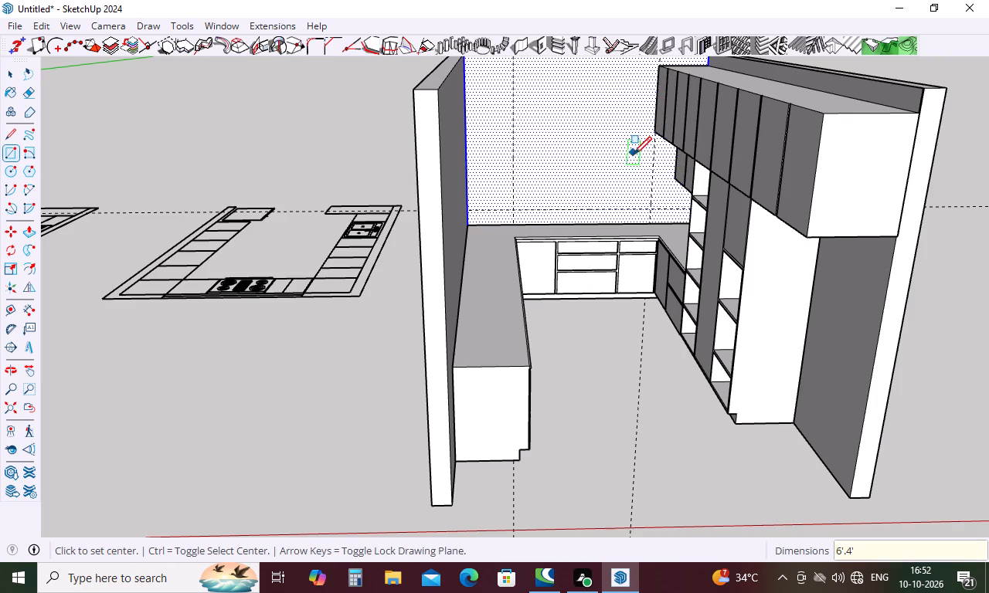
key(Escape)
Draw a 6' by 4' window rectangle on the back wall face from the guide intersection nearer the side wall without upper cabinets.
key(r)
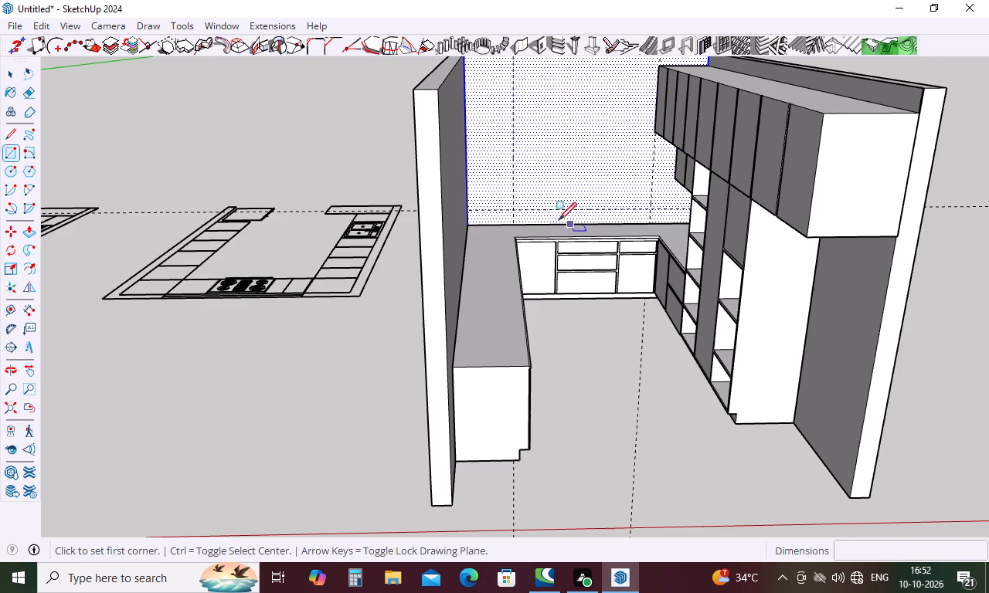
click(511, 208)
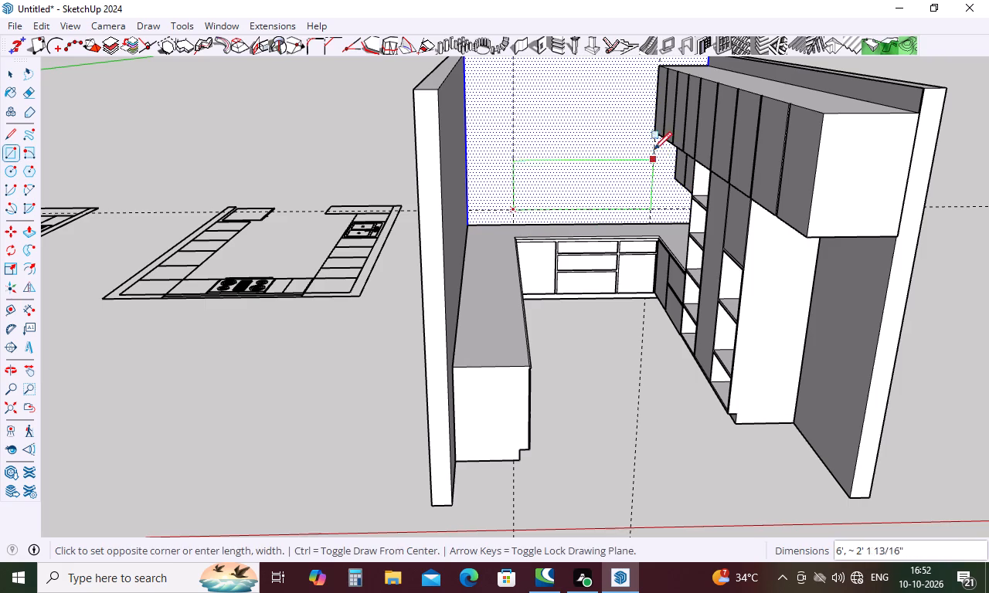
text(6')
key(period)
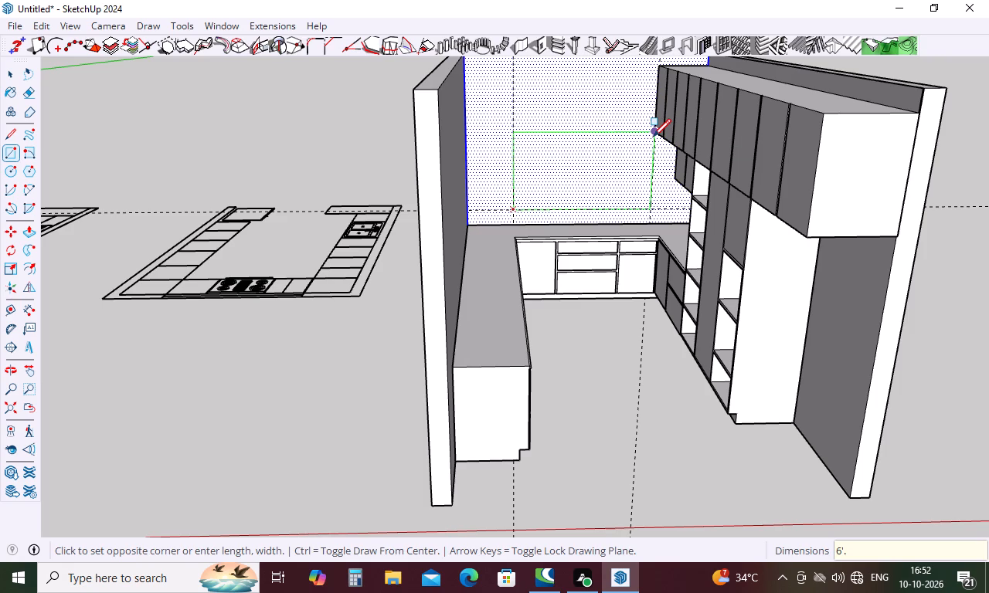
key(BackSpace)
key(comma)
text(4')
key(Return)
key(Escape)
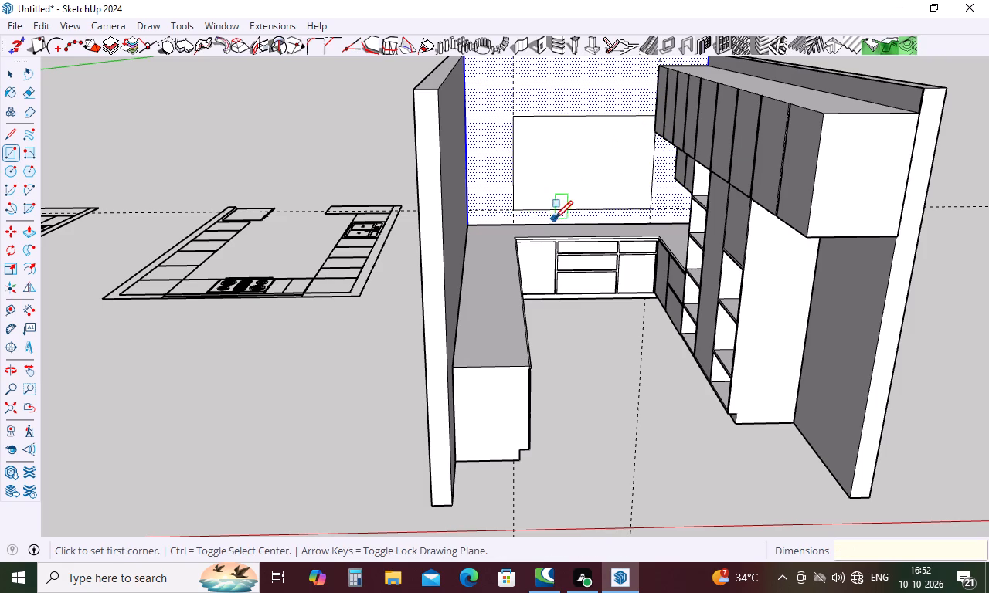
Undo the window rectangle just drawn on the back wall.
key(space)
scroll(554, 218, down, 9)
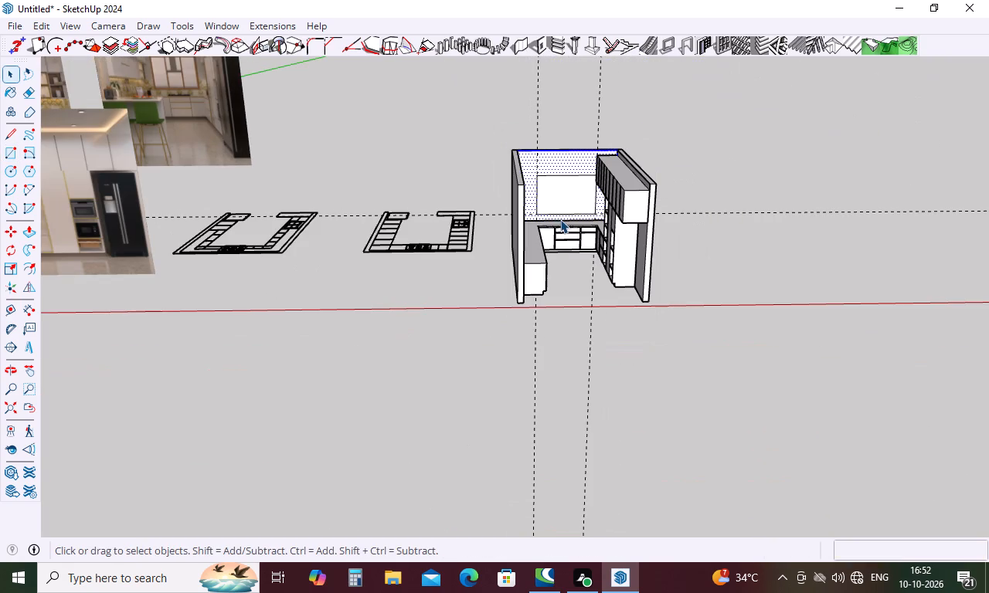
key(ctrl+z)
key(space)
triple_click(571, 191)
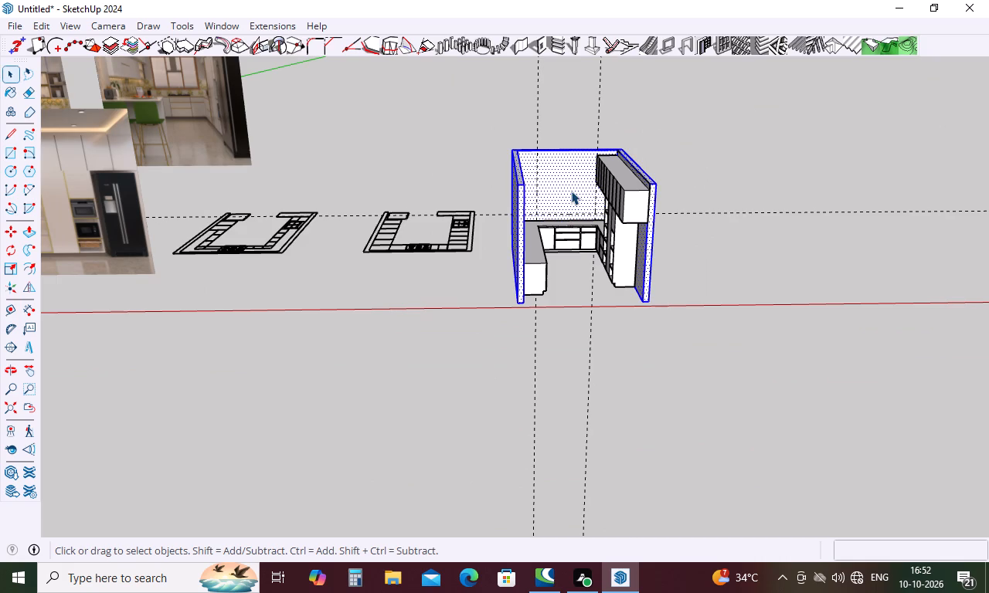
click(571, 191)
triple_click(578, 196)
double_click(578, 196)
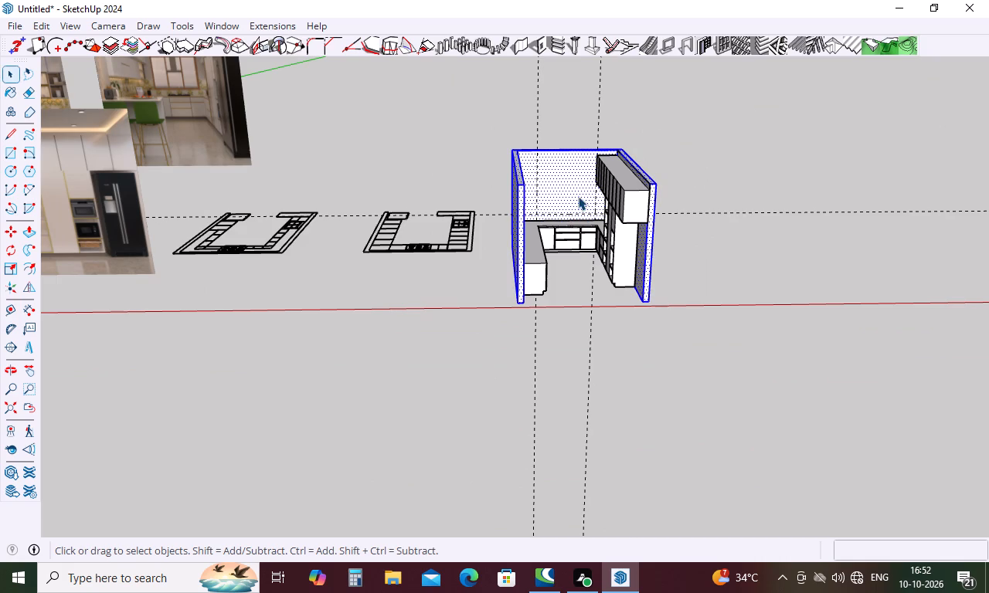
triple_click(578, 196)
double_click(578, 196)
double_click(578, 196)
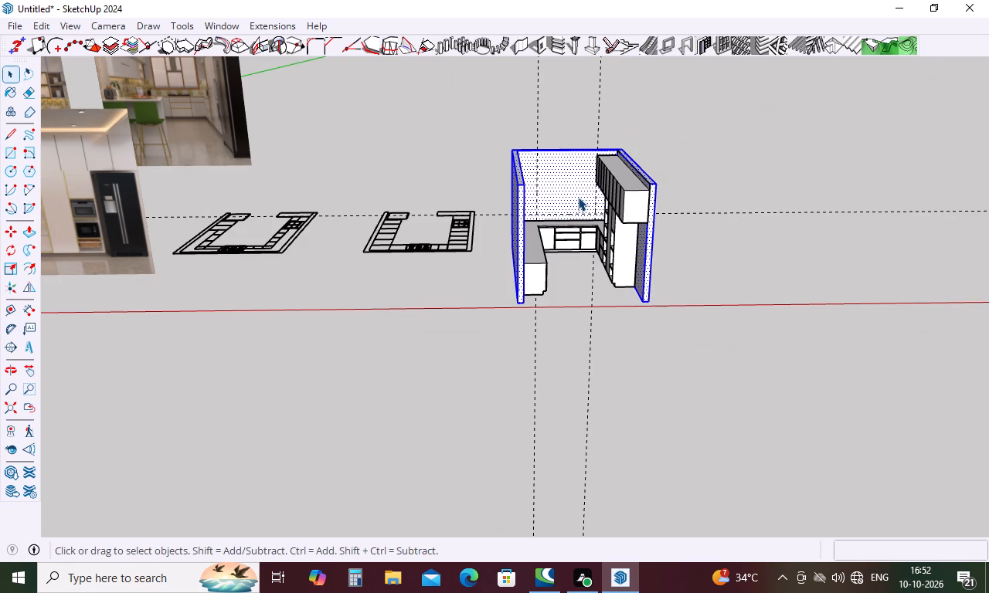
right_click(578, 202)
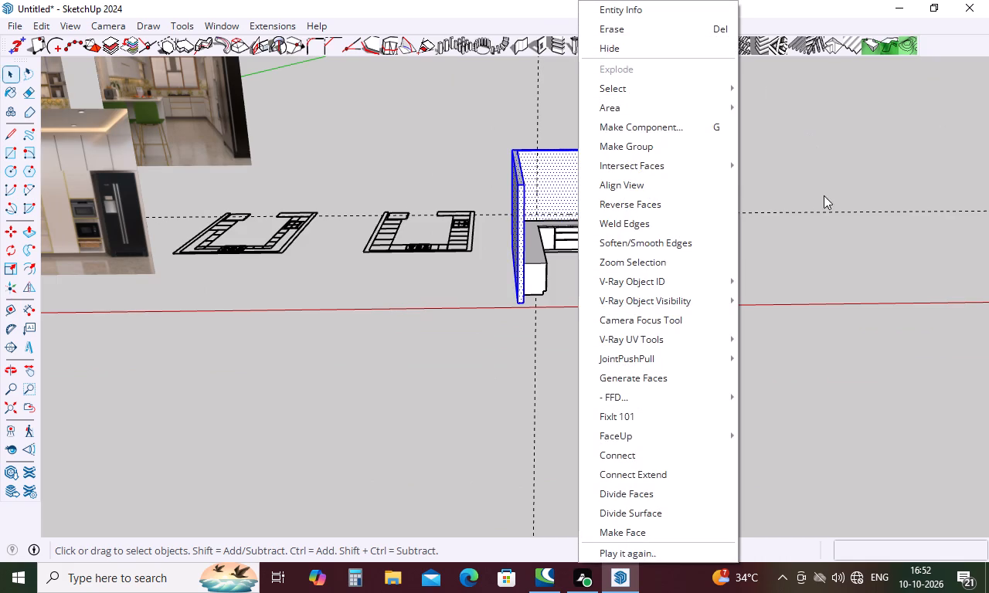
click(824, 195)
Draw a 6' by 4' window rectangle on the back wall from the guide intersection nearer the side wall without upper cabinets.
scroll(556, 201, up, 4)
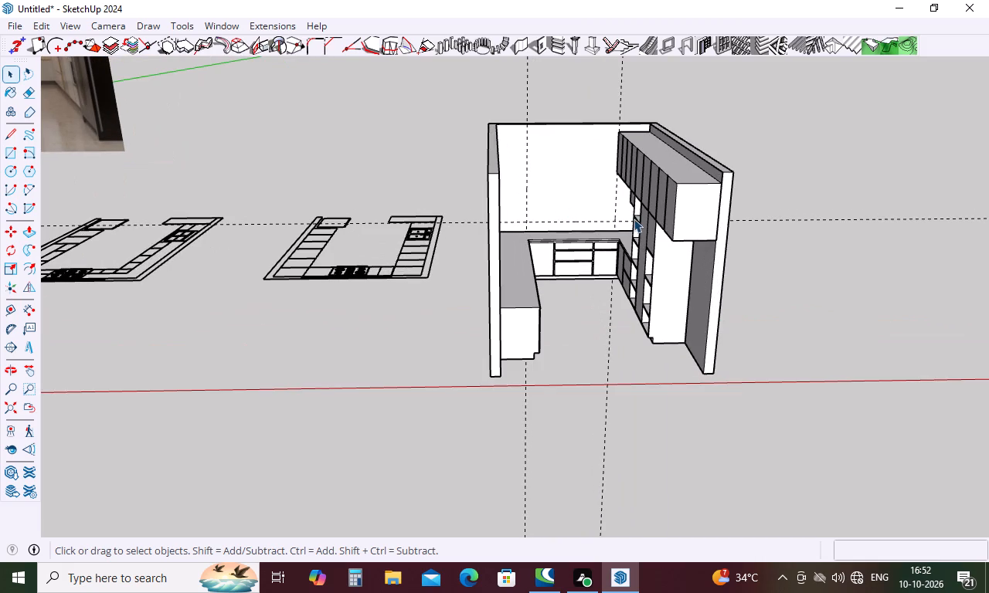
key(r)
click(528, 224)
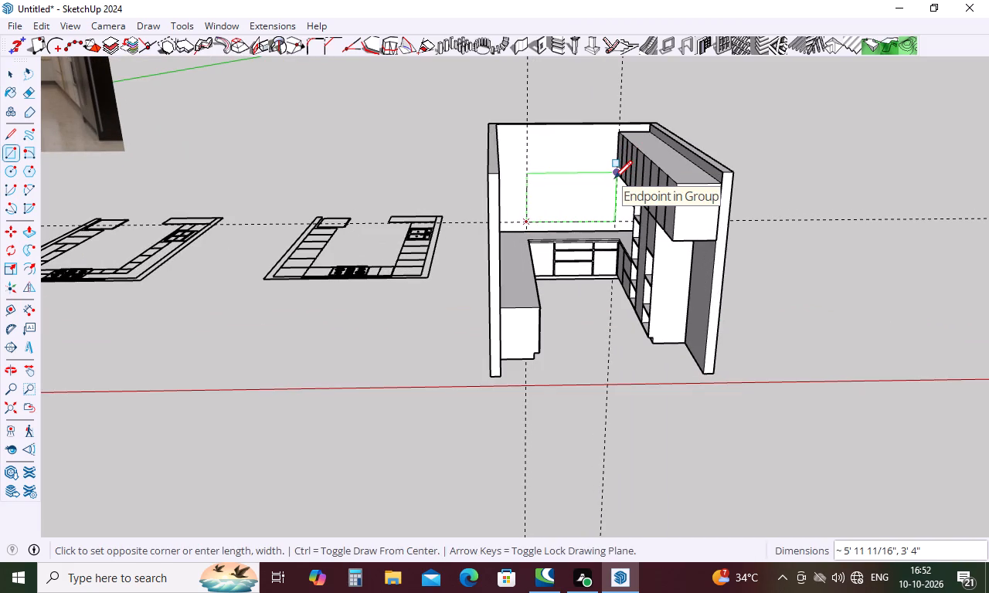
scroll(614, 175, up, 7)
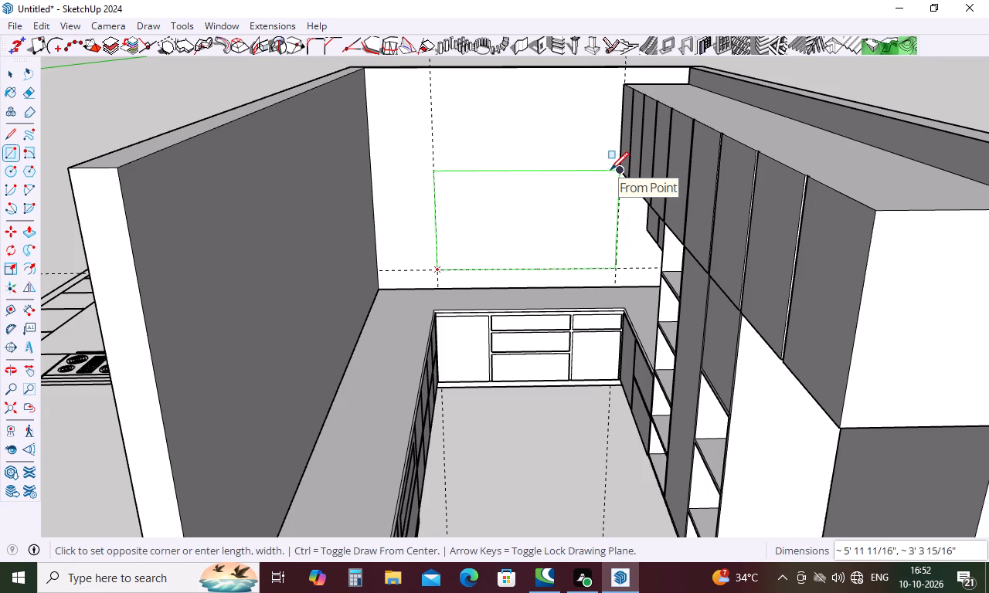
text(6')
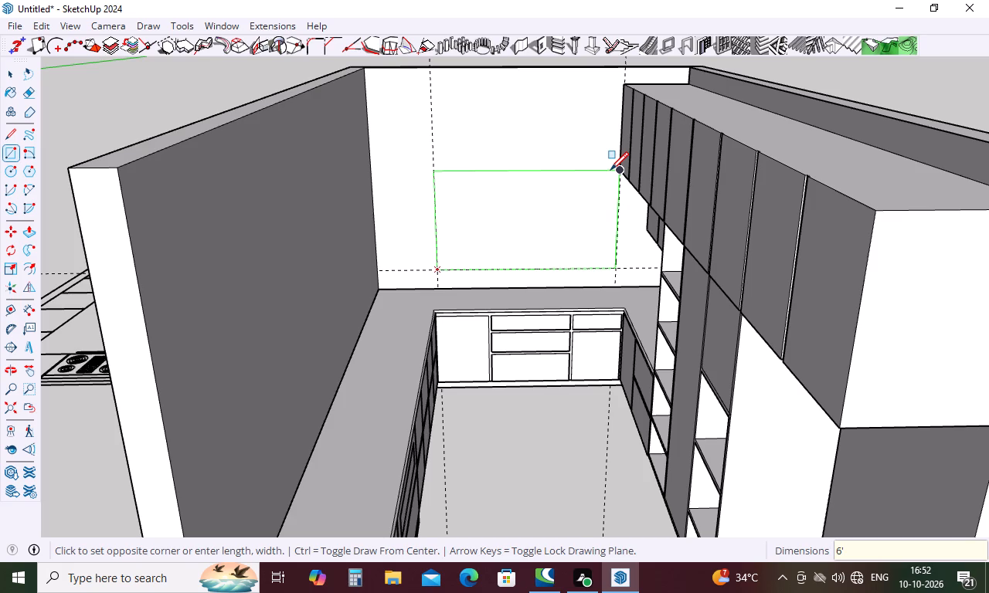
text(,4)
key(apostrophe)
key(Return)
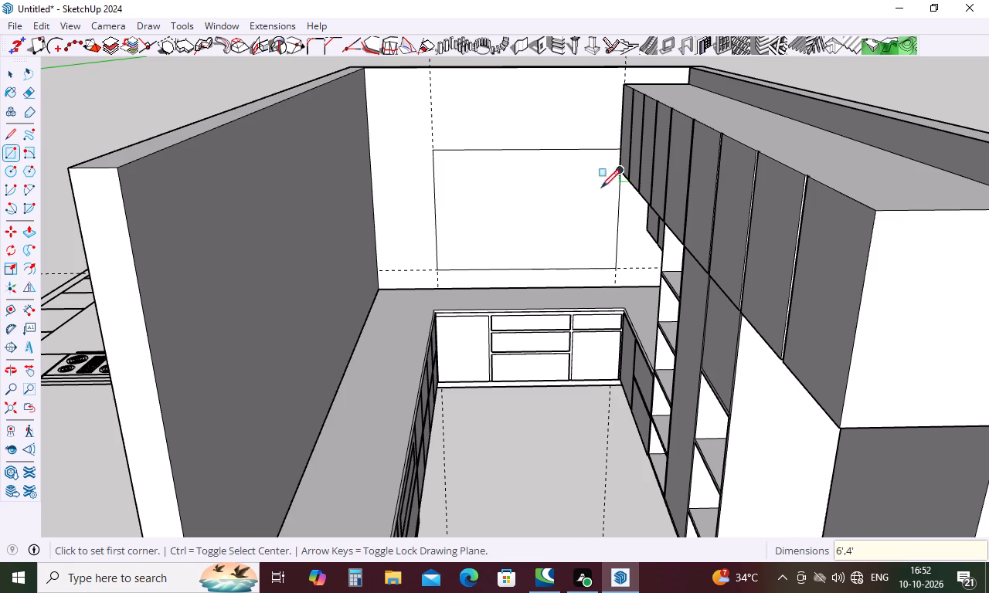
key(Escape)
key(space)
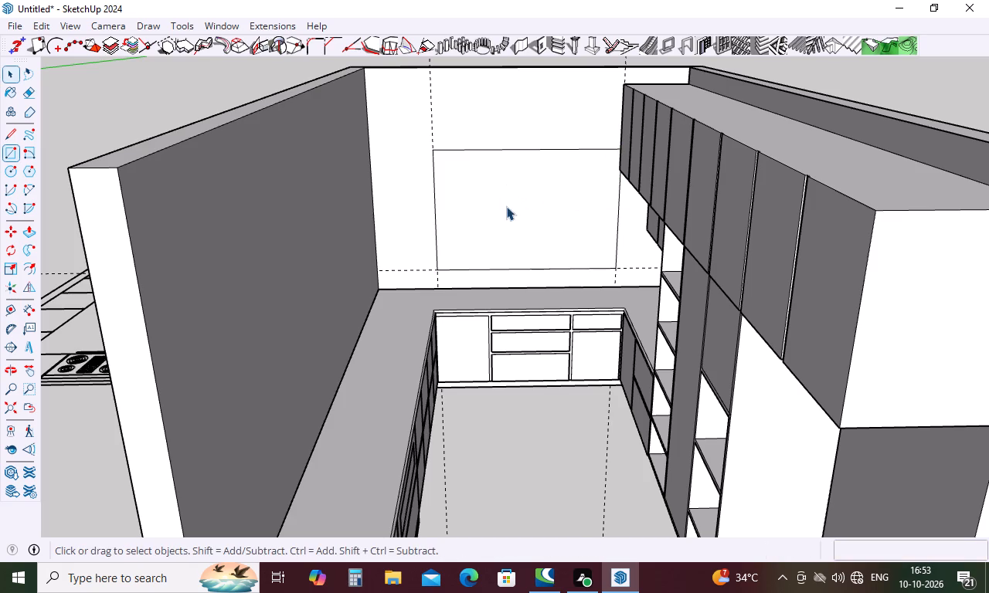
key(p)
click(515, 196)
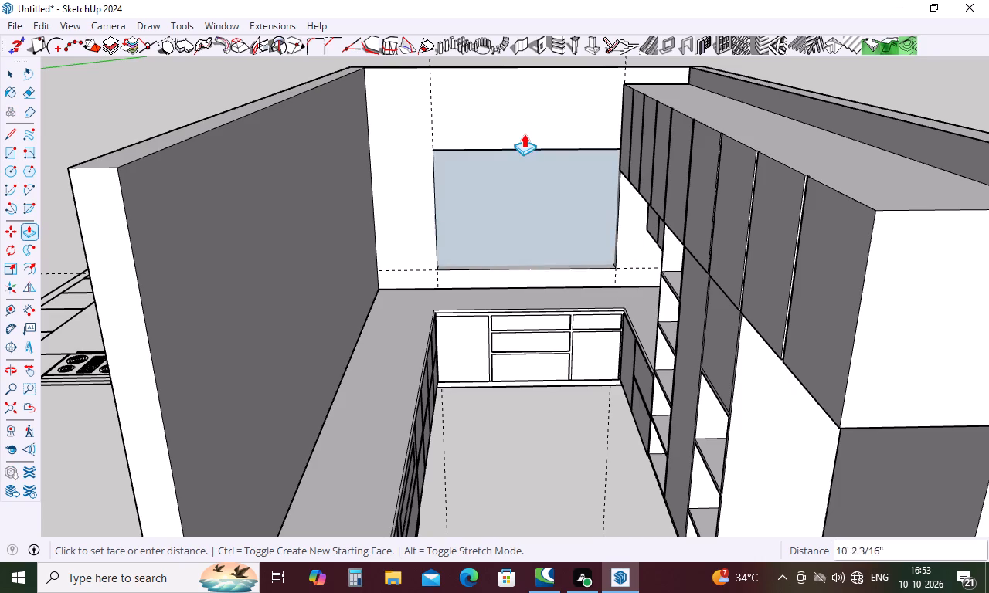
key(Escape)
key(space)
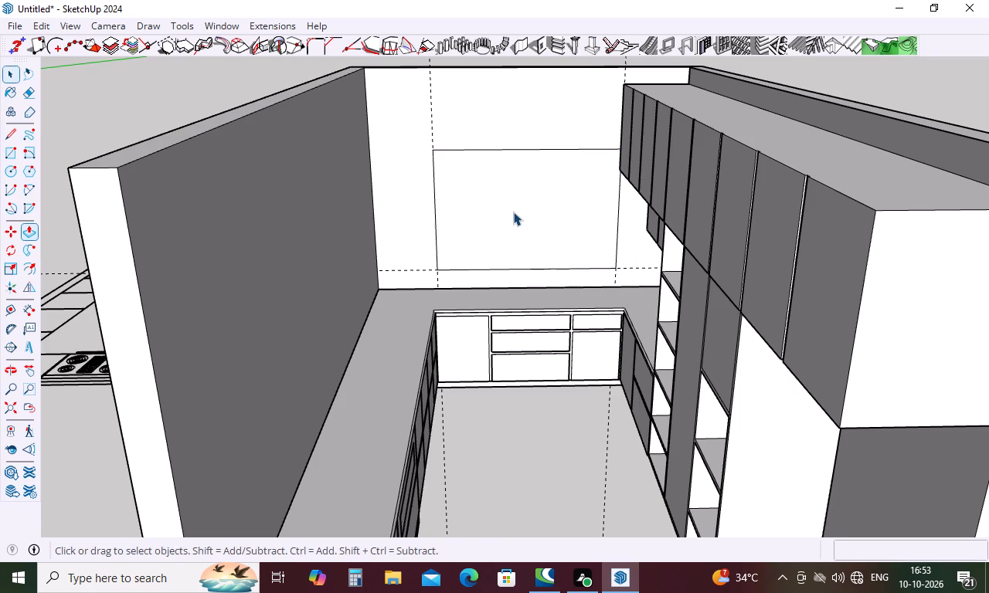
Delete the window rectangle's face and the back wall's outer face behind it to open the wall.
click(511, 212)
key(Delete)
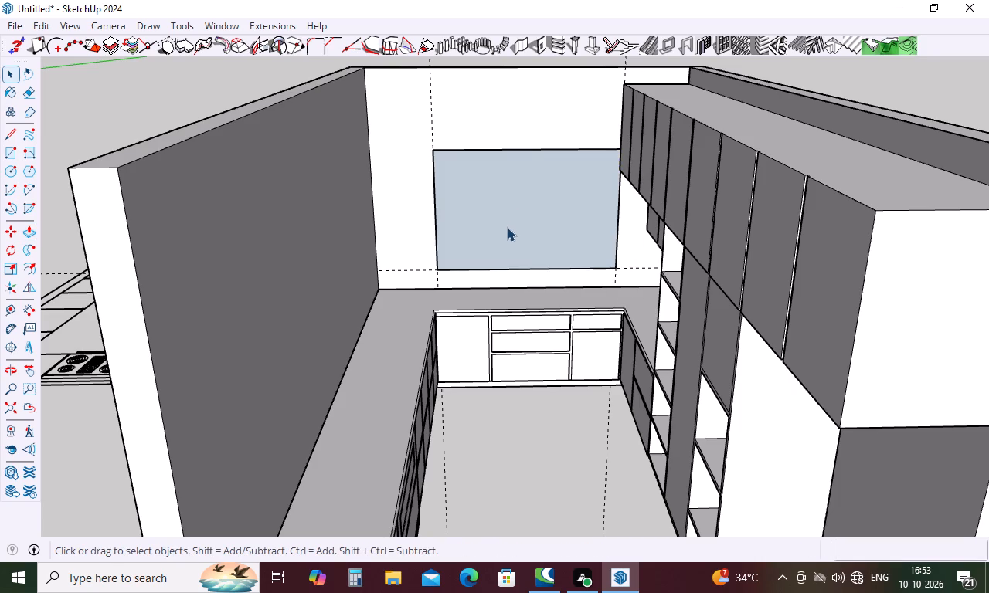
click(507, 229)
key(Delete)
scroll(514, 212, down, 4)
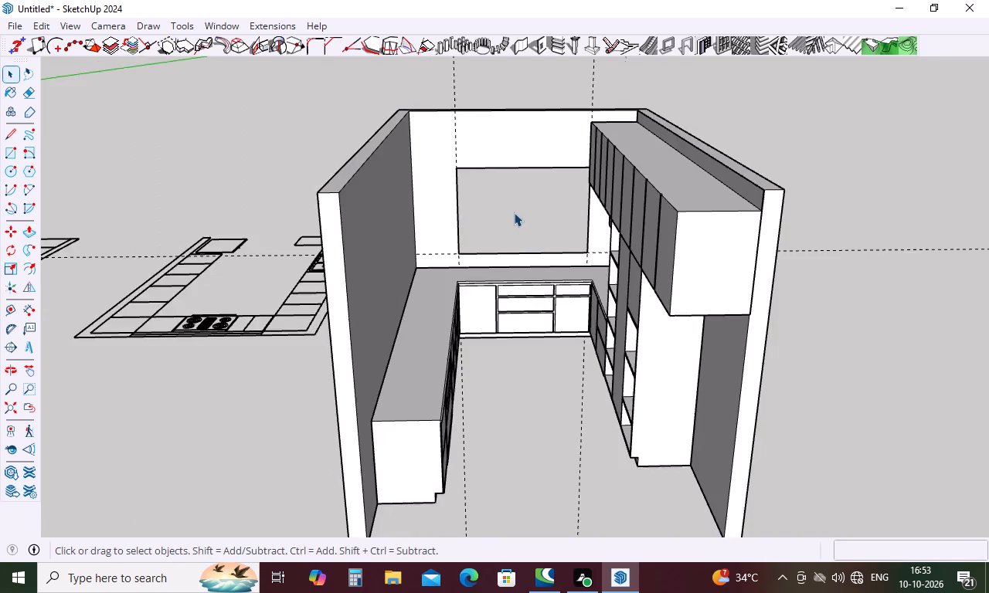
Draw an 11' by 10' rectangle across the outer side of the back wall, between its opposite corners.
middle_drag(521, 192, 0, 189)
middle_drag(718, 296, 681, 314)
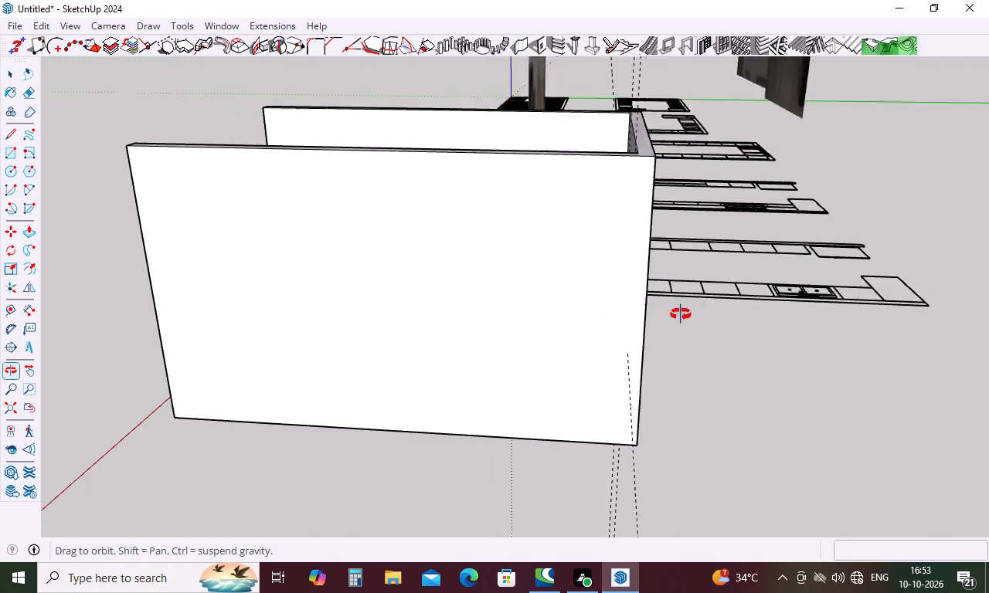
middle_drag(681, 314, 308, 291)
middle_drag(391, 266, 381, 365)
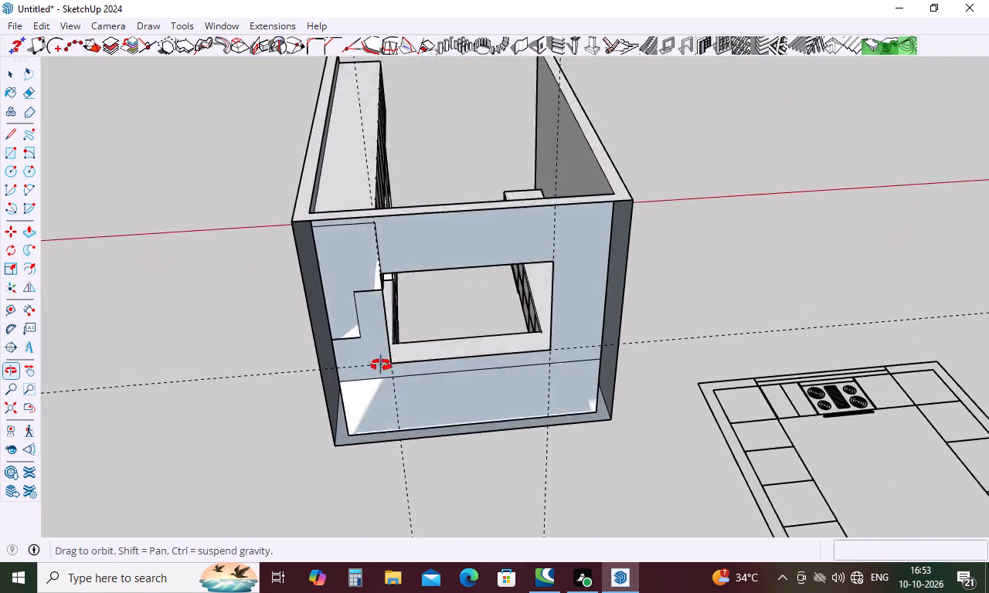
middle_drag(381, 365, 419, 314)
key(Escape)
key(r)
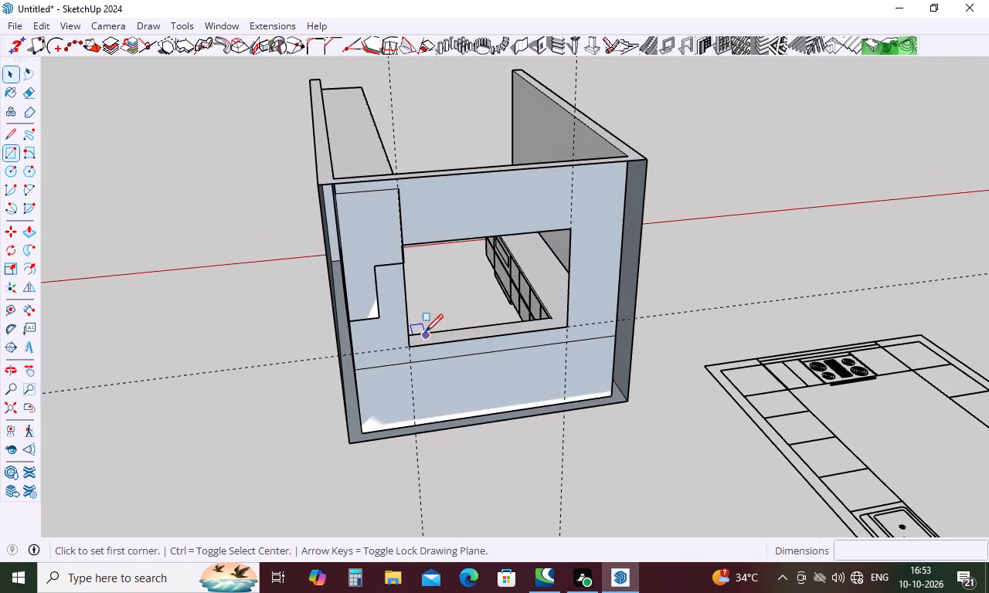
click(318, 186)
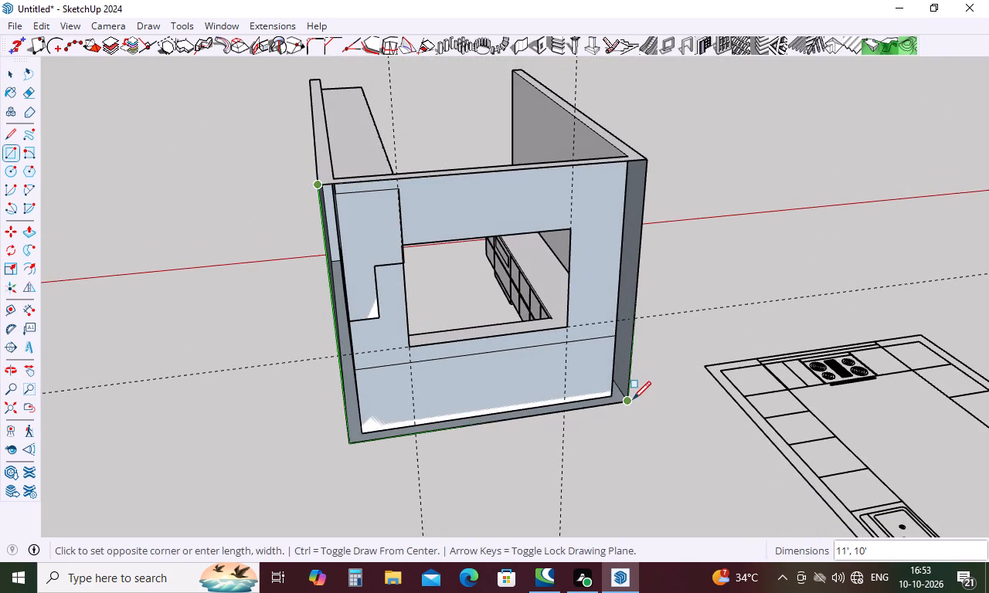
click(633, 399)
Draw a 6' by 4' rectangle over the window hole on the inner side of the back wall.
scroll(624, 398, down, 5)
middle_drag(624, 398, 988, 453)
middle_drag(427, 337, 593, 463)
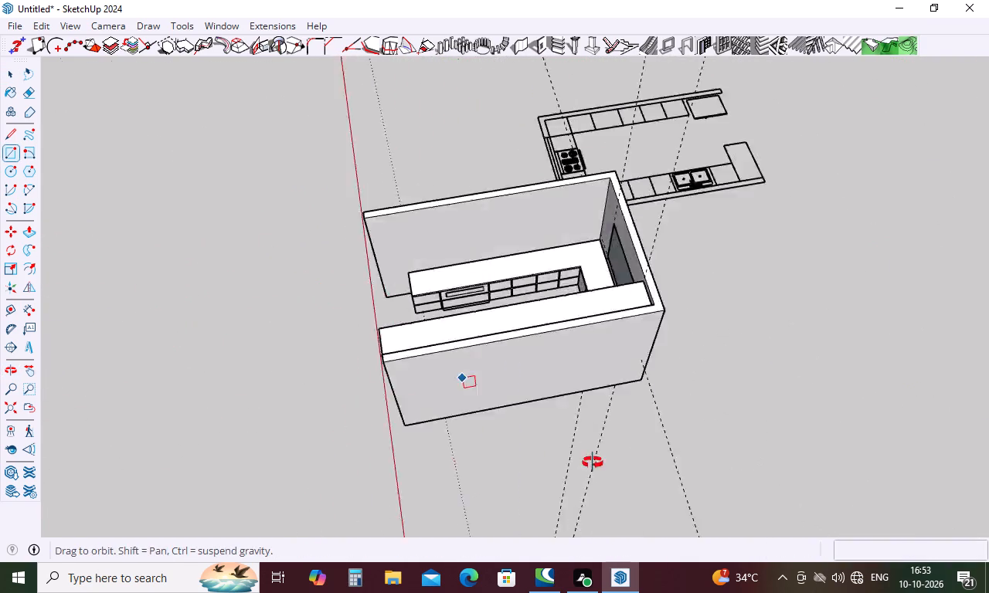
middle_drag(593, 463, 988, 336)
click(476, 204)
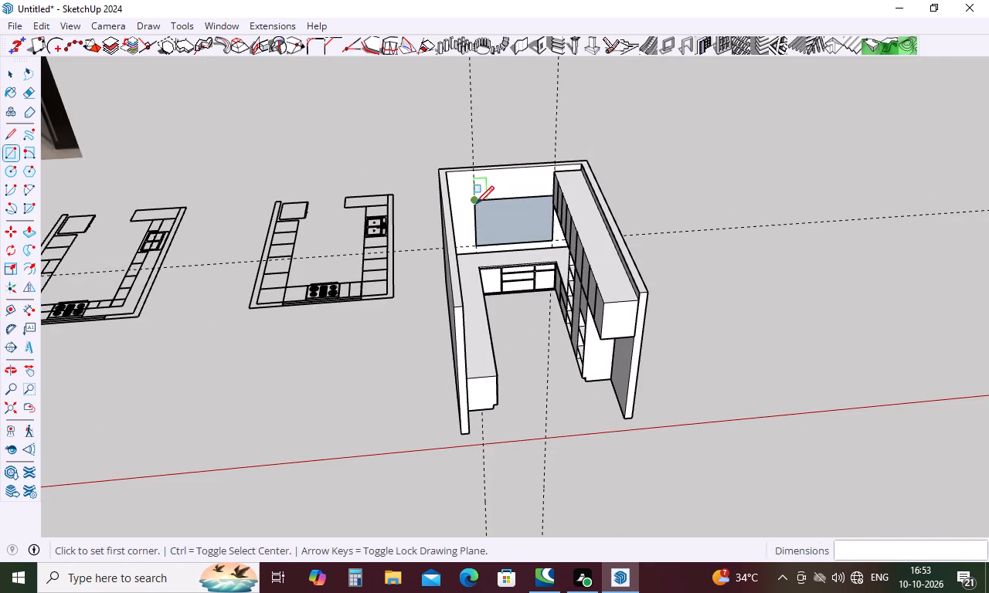
click(556, 243)
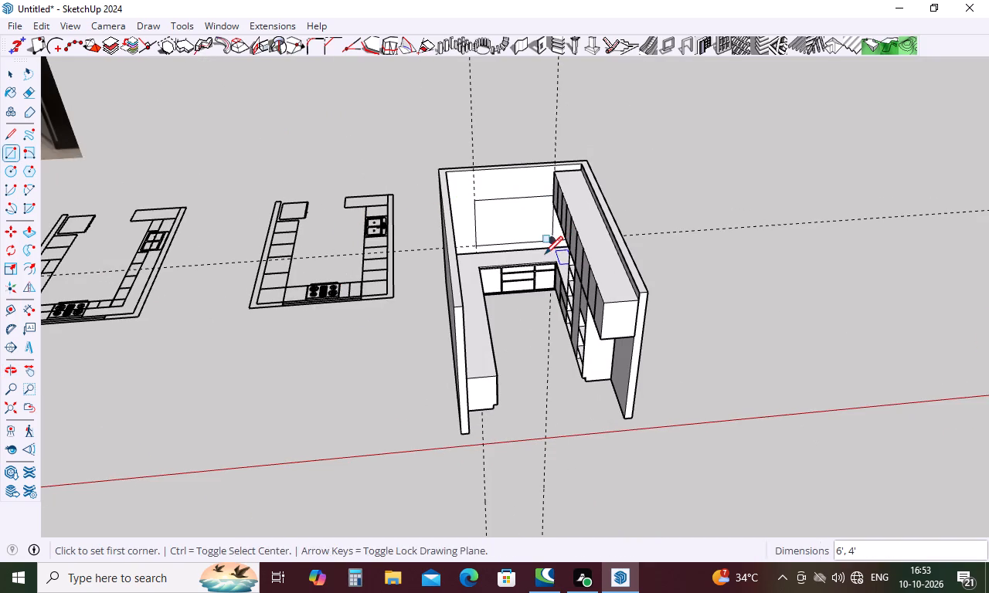
Create a 6' by 4' wall opening at the window rectangle's lower corner nearer the side wall without upper cabinets.
key(space)
click(542, 41)
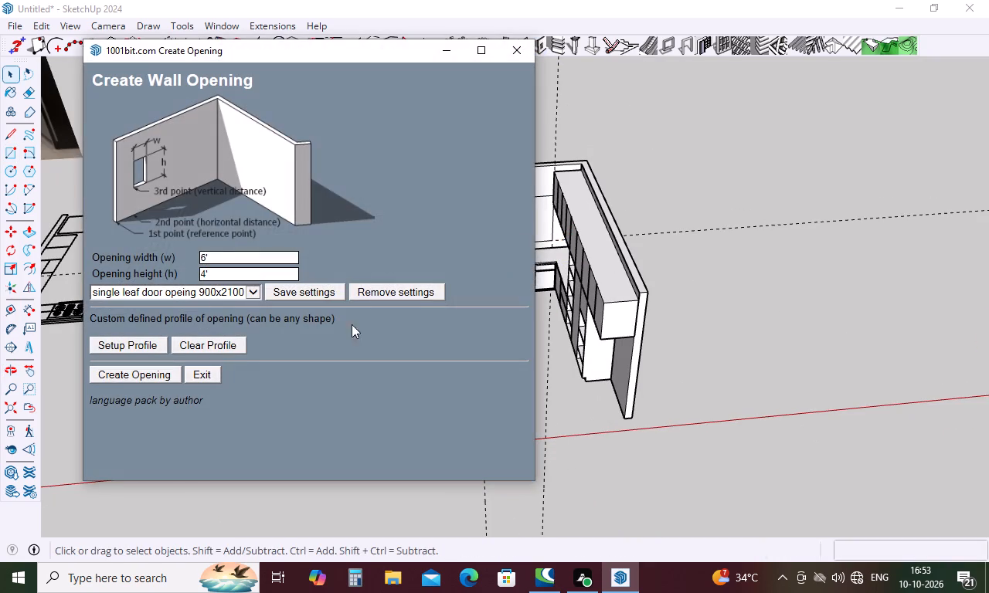
click(119, 378)
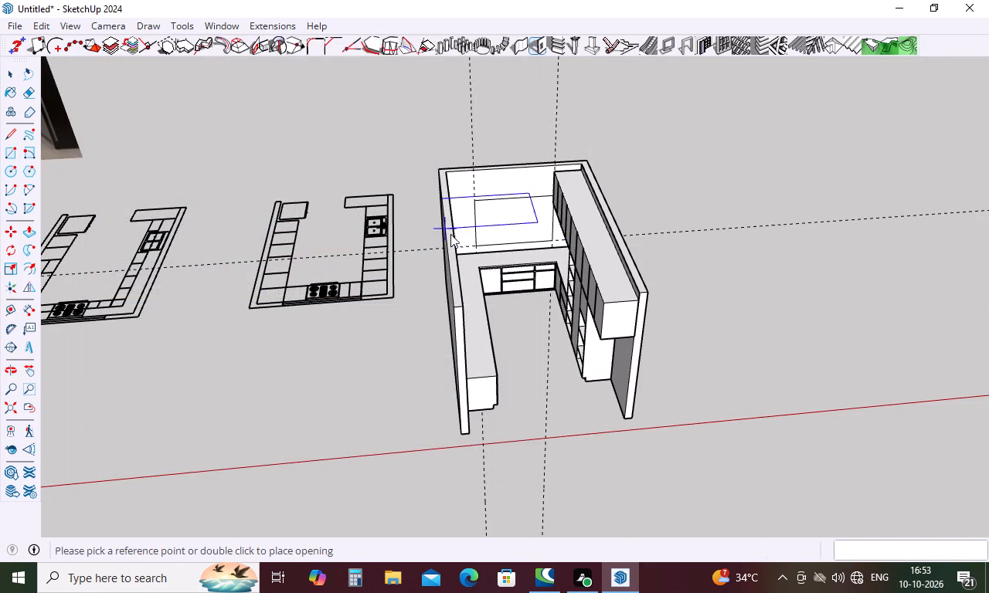
double_click(477, 241)
middle_drag(514, 253, 516, 201)
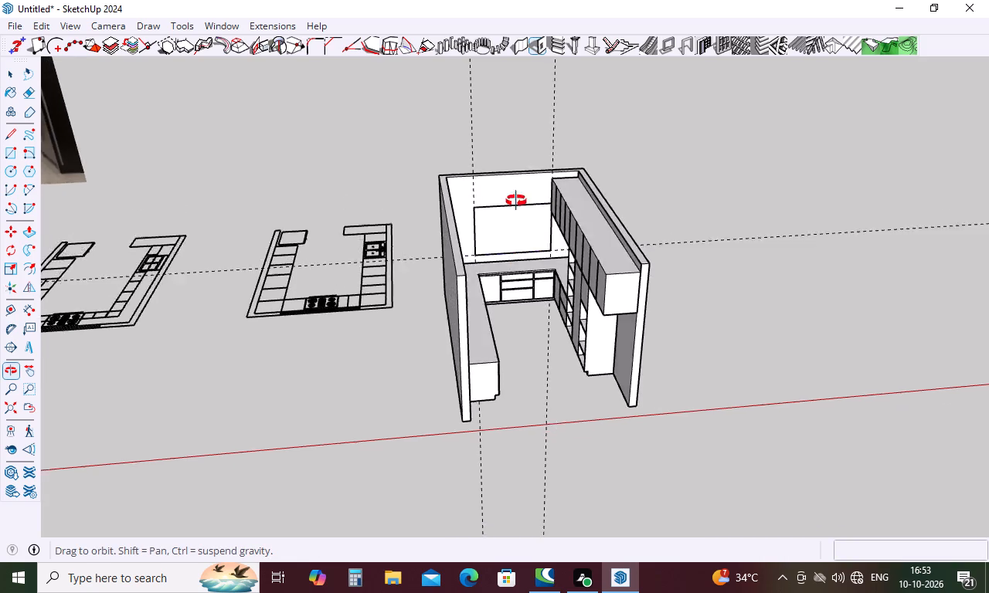
middle_drag(516, 201, 442, 142)
scroll(522, 255, up, 8)
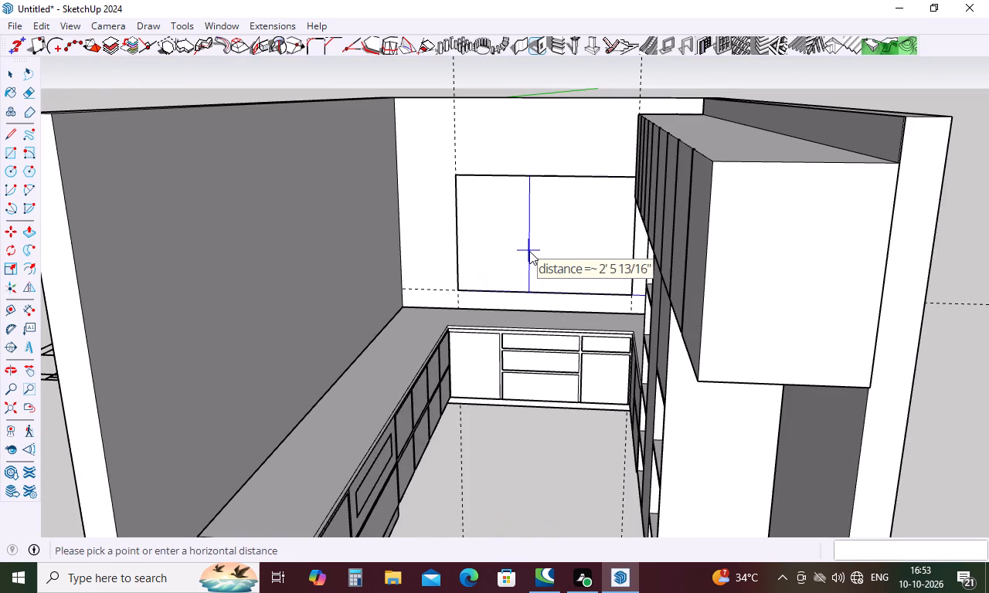
key(space)
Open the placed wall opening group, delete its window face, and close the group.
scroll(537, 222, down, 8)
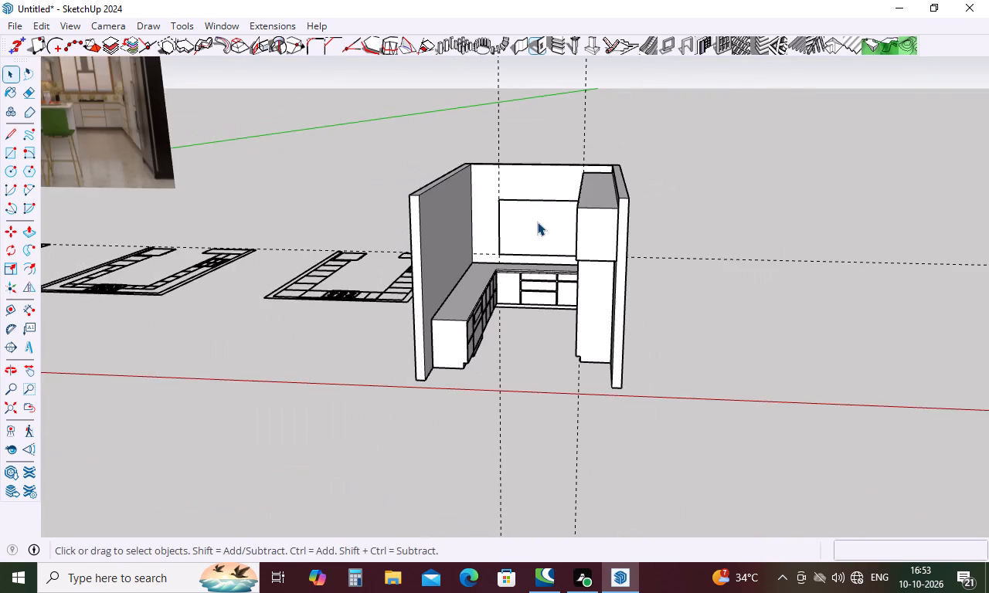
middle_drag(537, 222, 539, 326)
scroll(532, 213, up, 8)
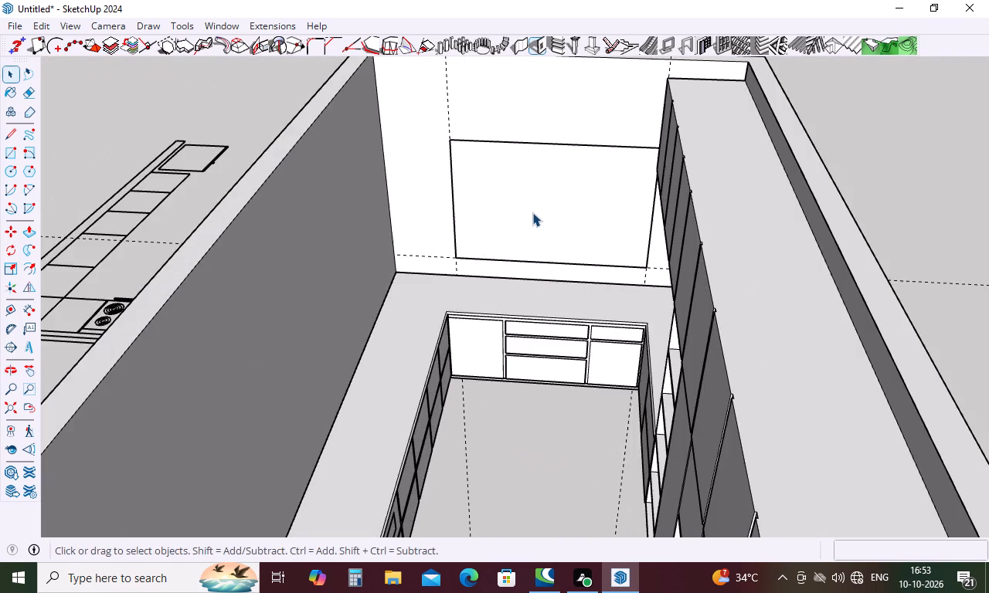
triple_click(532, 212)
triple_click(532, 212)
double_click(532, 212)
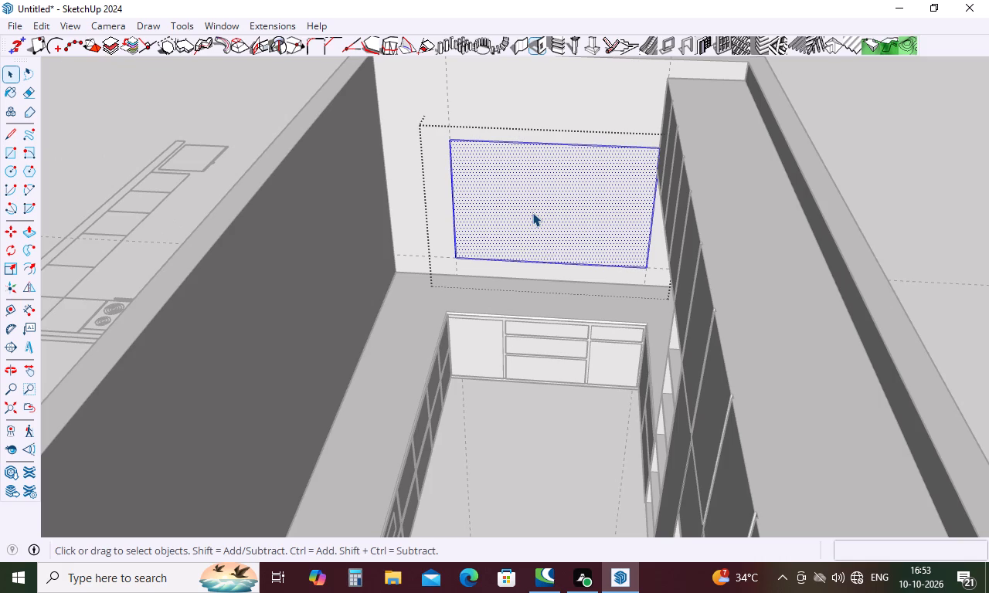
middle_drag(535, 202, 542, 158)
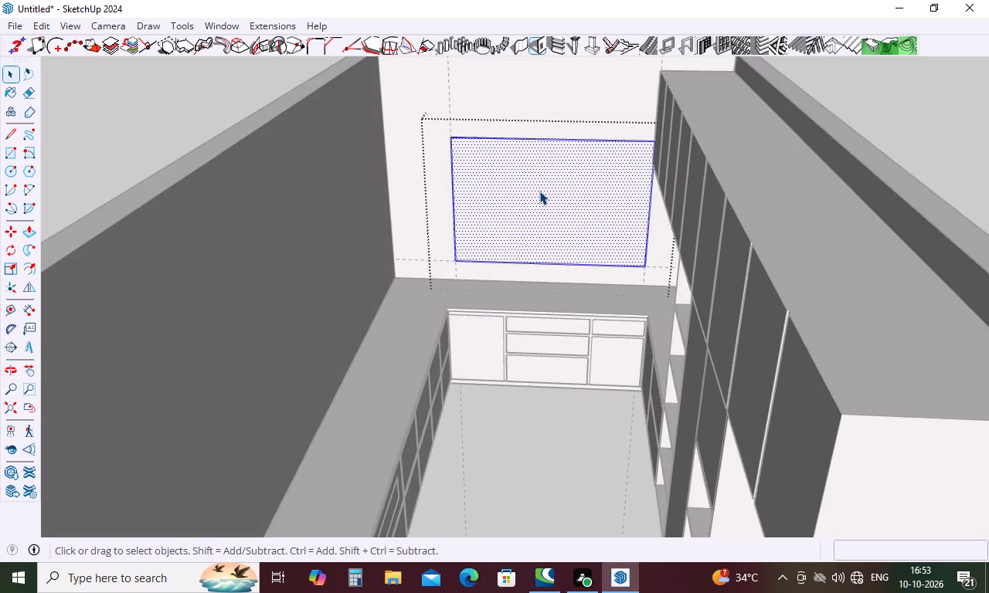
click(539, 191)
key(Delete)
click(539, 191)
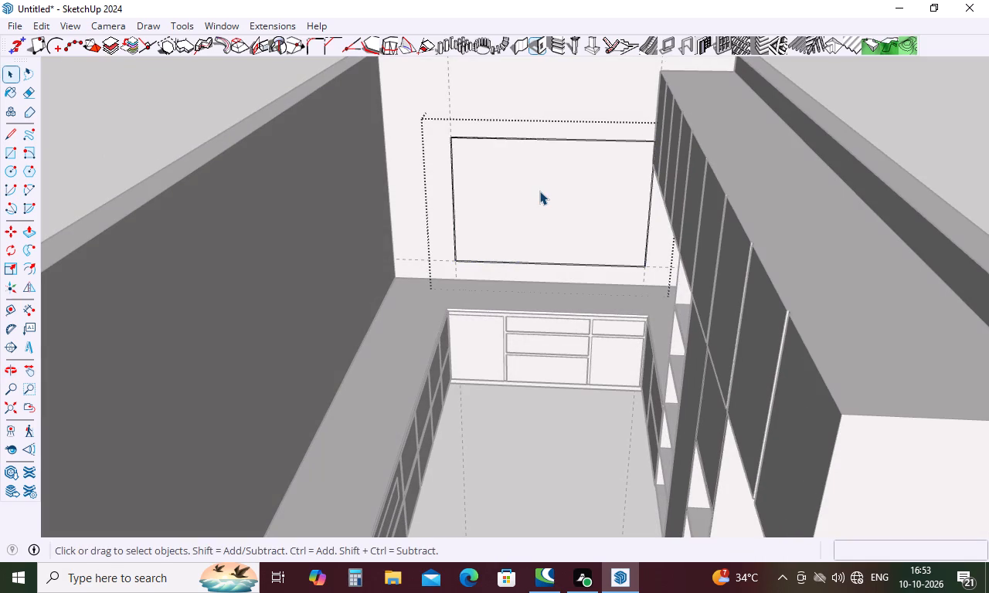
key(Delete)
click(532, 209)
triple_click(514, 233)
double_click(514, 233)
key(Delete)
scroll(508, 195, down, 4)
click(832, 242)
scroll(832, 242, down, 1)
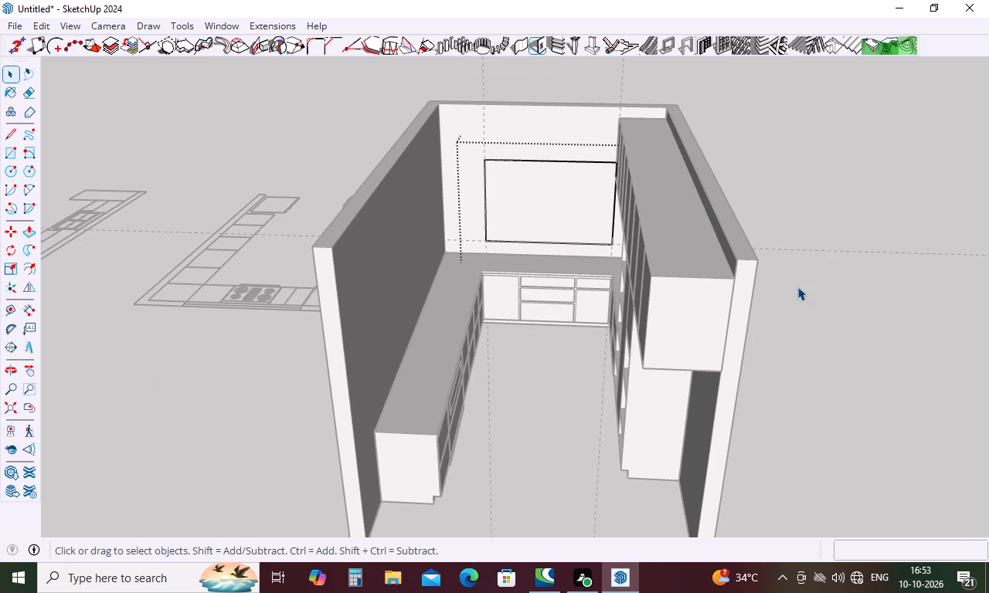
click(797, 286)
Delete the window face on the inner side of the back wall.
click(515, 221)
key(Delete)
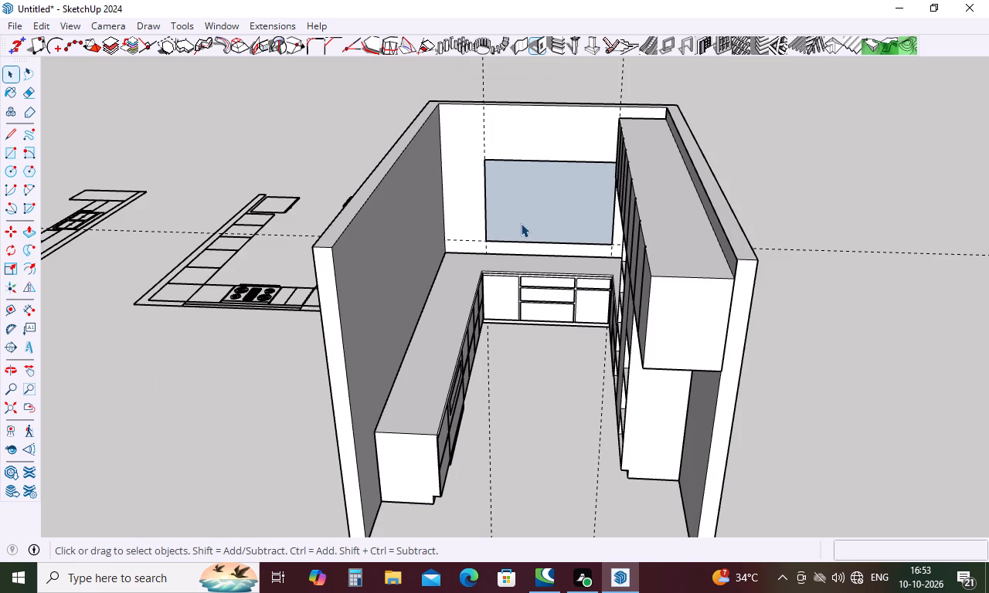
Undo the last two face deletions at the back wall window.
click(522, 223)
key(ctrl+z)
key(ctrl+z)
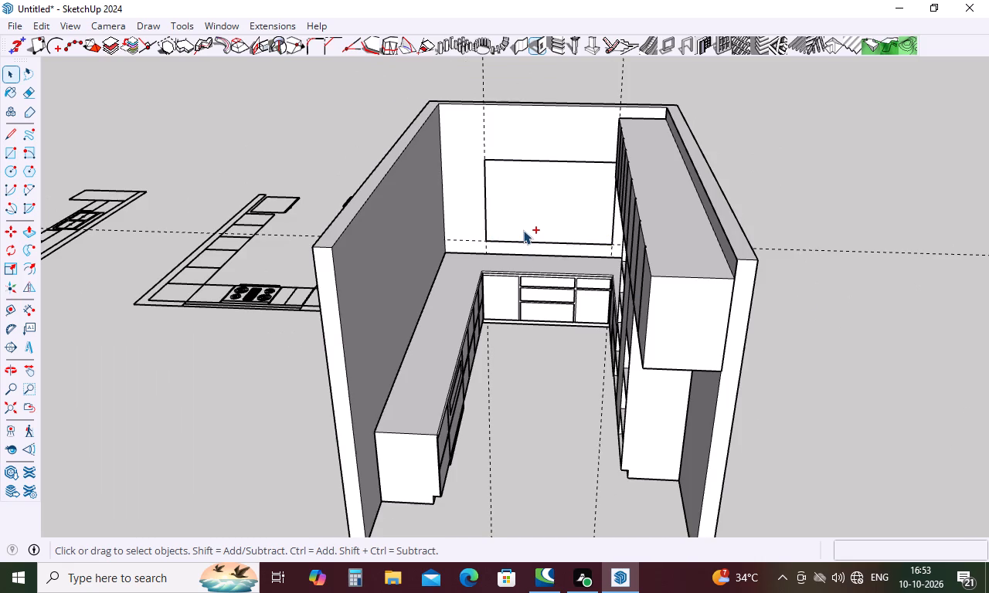
Undo two more of the last changes made at the back wall window.
key(ctrl+z)
key(ctrl+z)
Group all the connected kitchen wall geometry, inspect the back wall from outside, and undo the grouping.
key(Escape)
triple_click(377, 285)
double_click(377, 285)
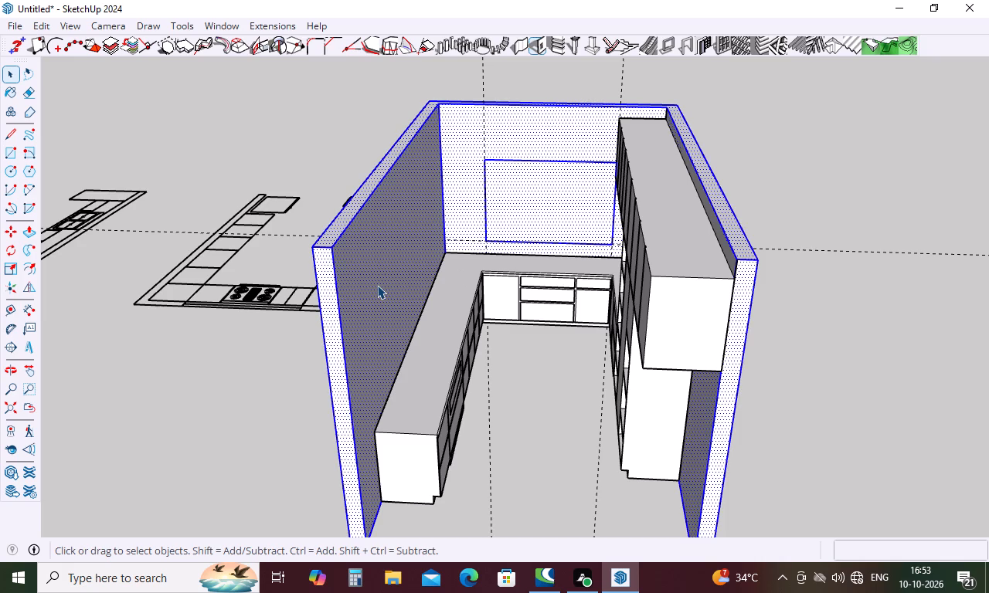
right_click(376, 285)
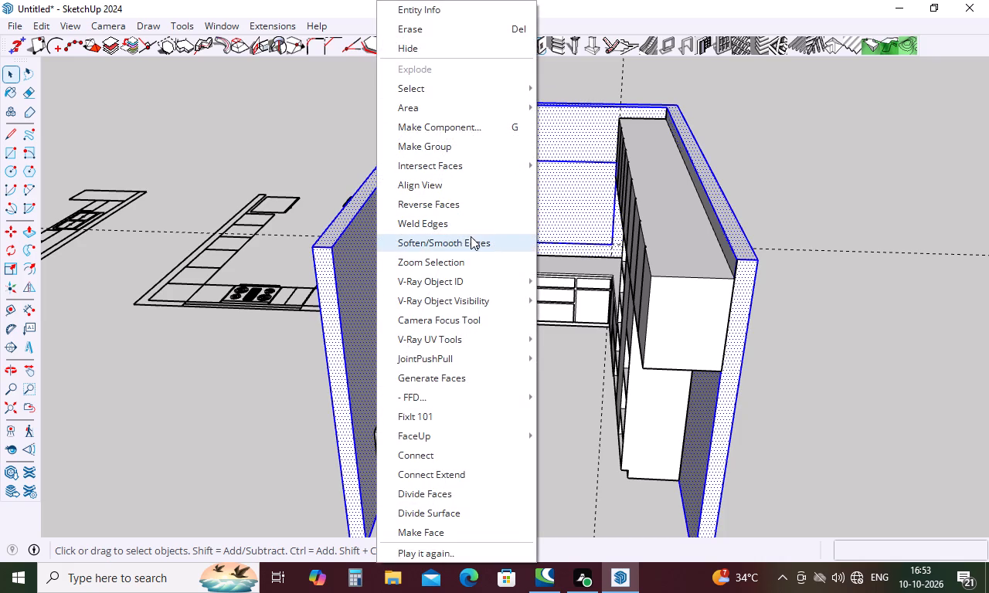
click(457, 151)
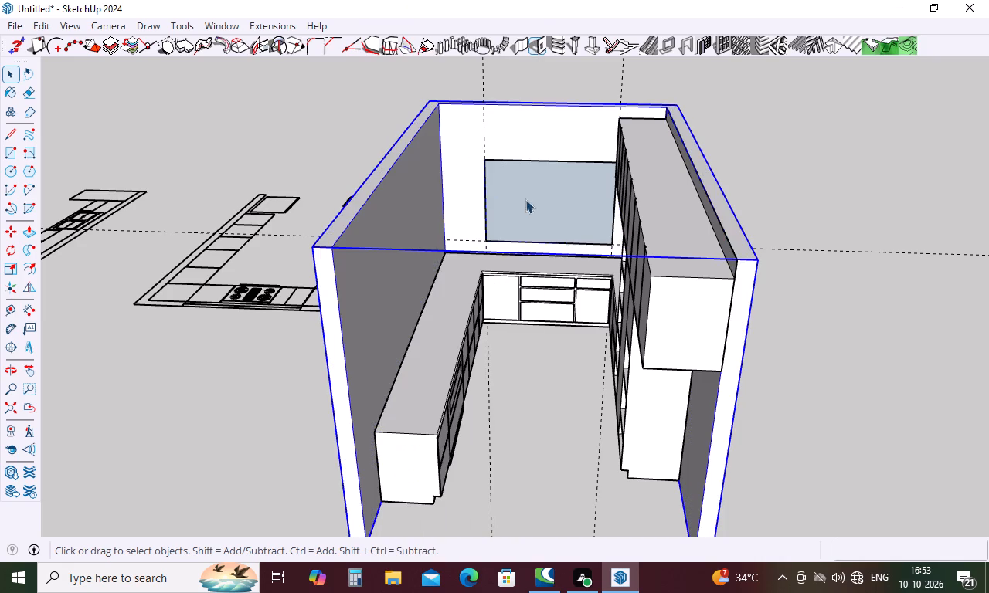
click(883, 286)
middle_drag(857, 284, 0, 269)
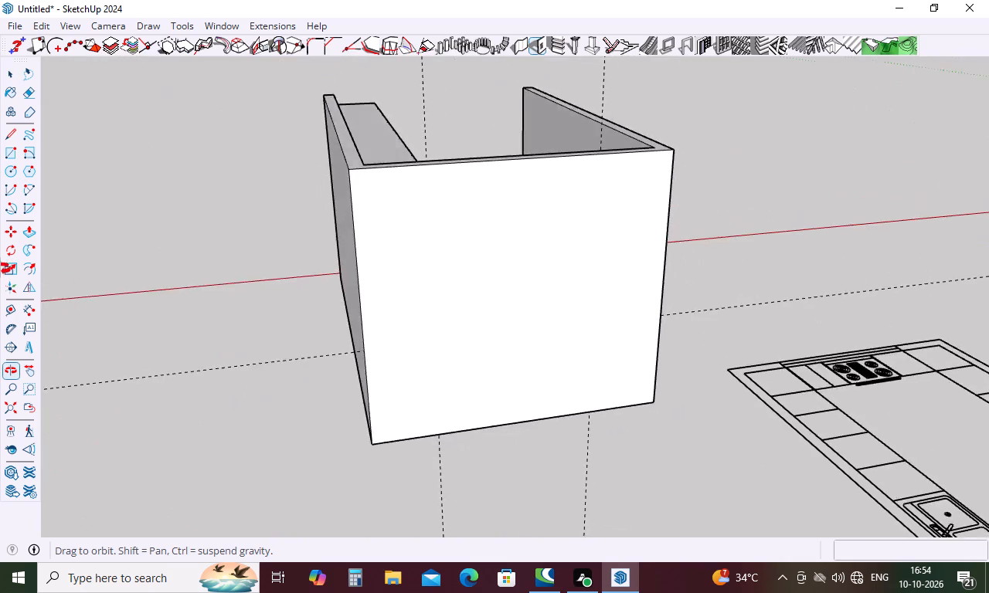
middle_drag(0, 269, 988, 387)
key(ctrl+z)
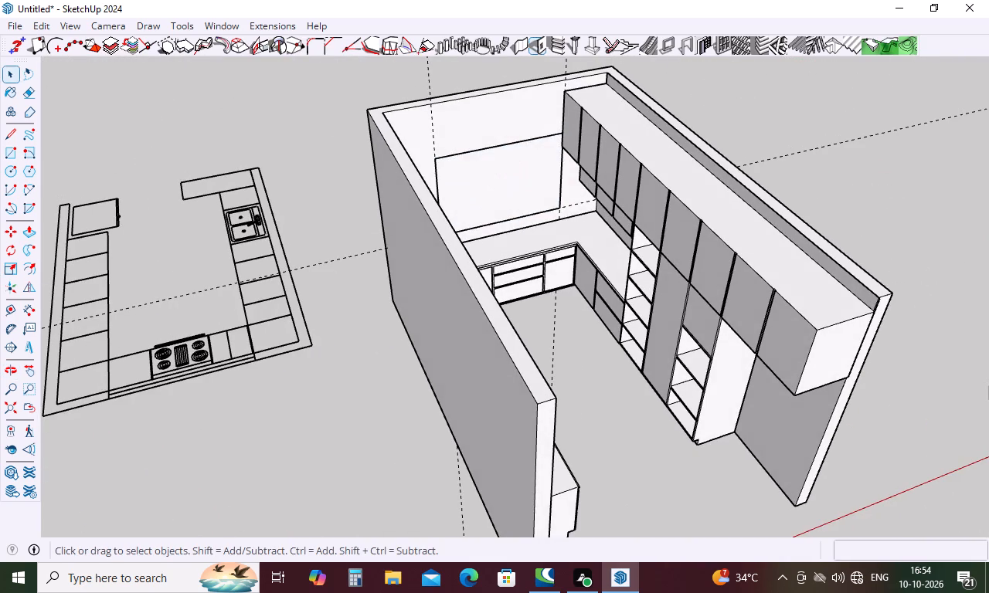
Select all the connected kitchen wall geometry and make it a group.
key(space)
triple_click(545, 395)
click(545, 395)
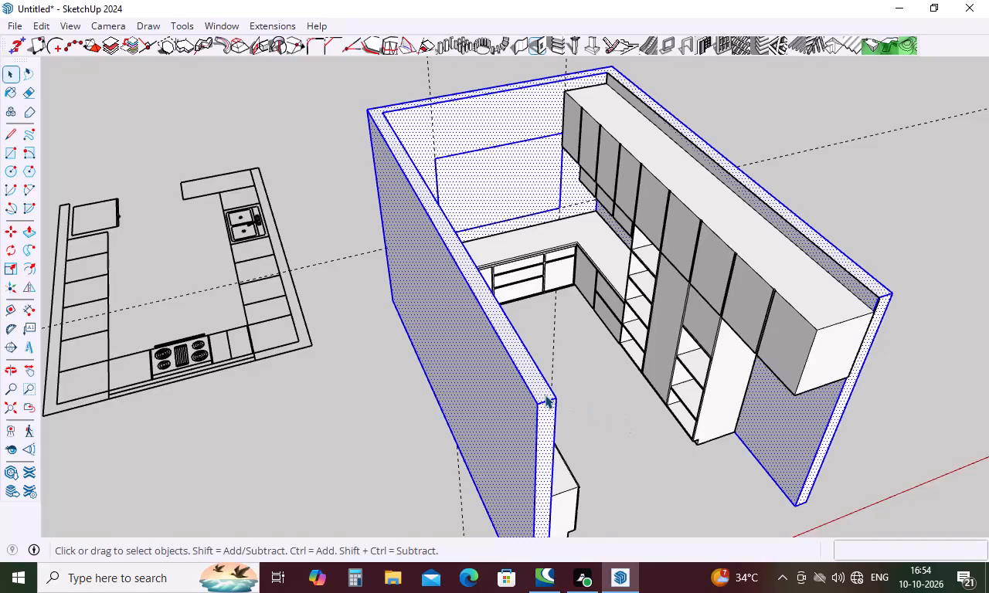
right_click(544, 393)
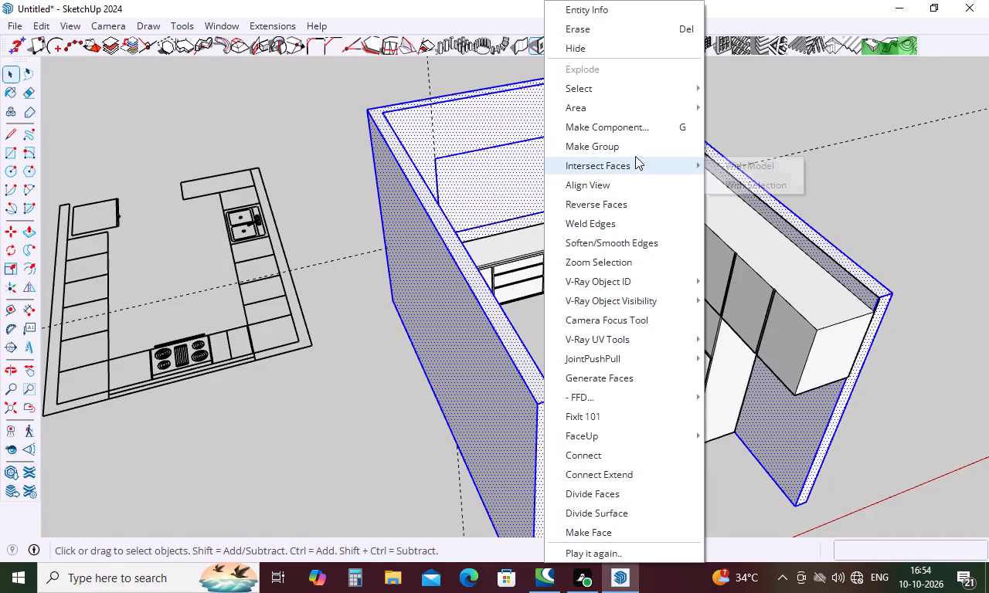
click(639, 152)
click(966, 229)
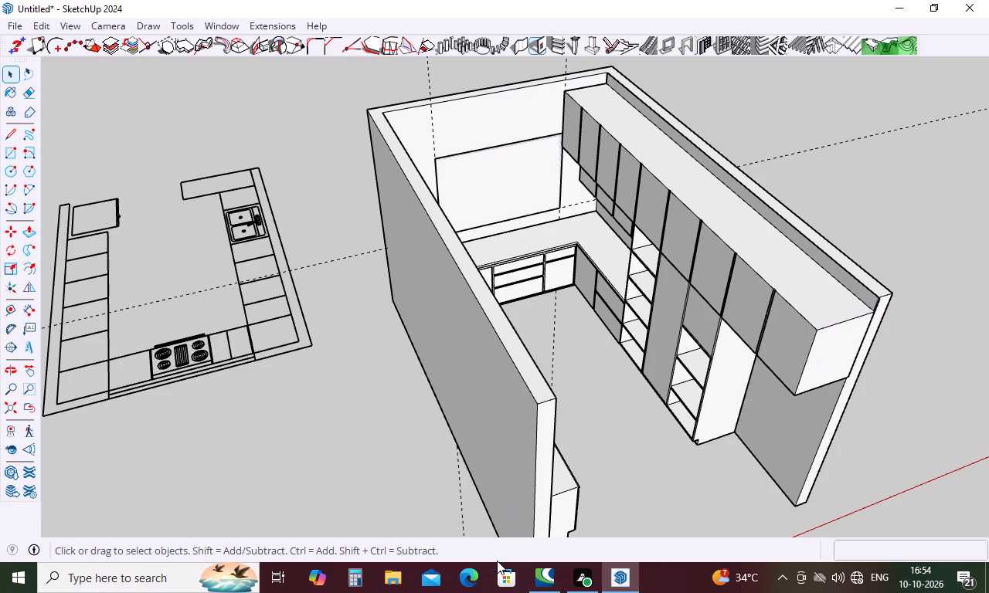
Examine the grouped kitchen walls and the back wall window area alongside the reference images.
scroll(539, 535, down, 2)
scroll(672, 458, down, 7)
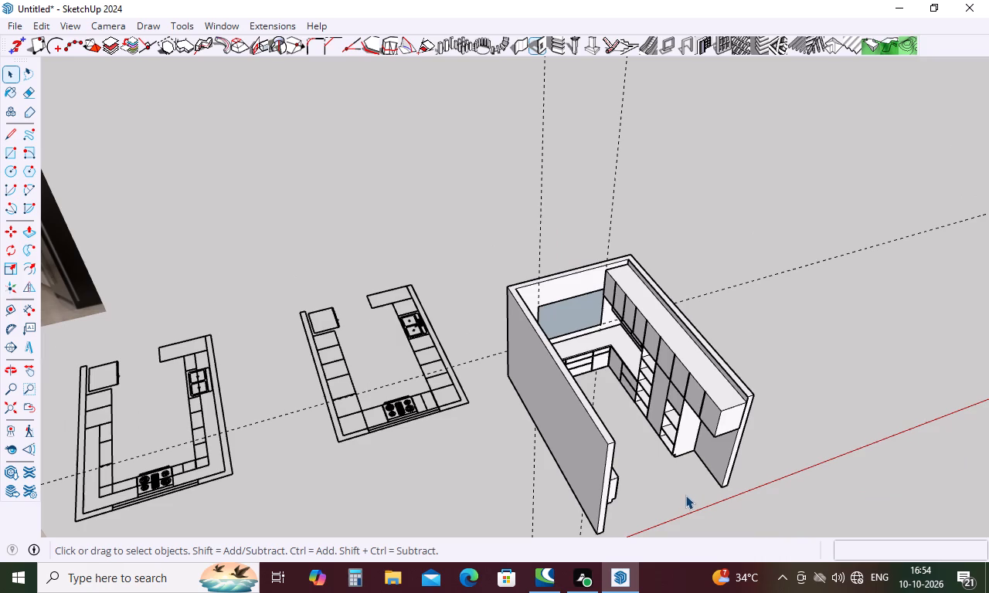
scroll(685, 495, down, 7)
scroll(684, 493, up, 1)
middle_drag(681, 492, 558, 330)
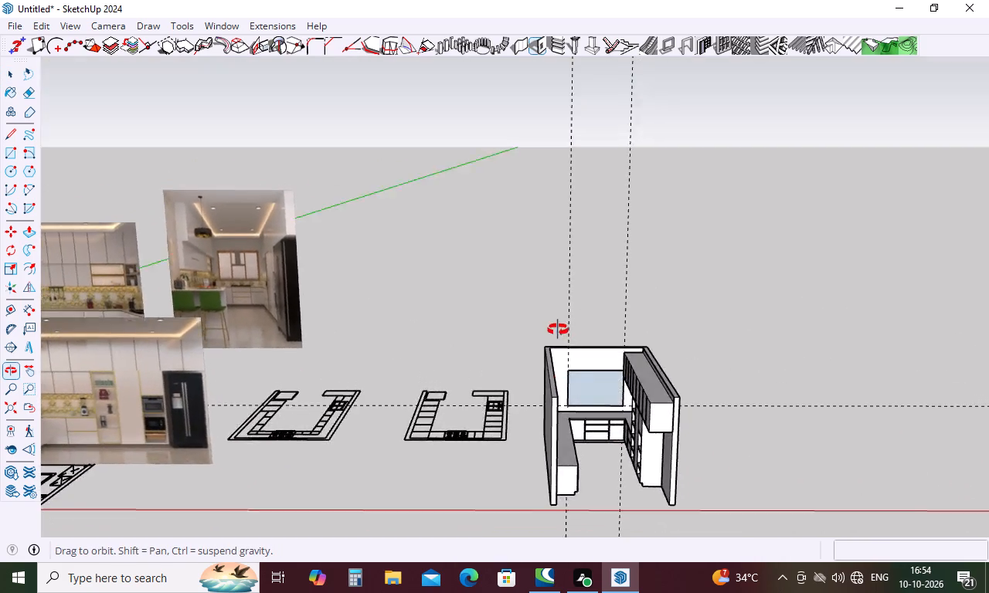
middle_drag(558, 330, 529, 272)
scroll(542, 351, up, 5)
middle_drag(667, 383, 766, 363)
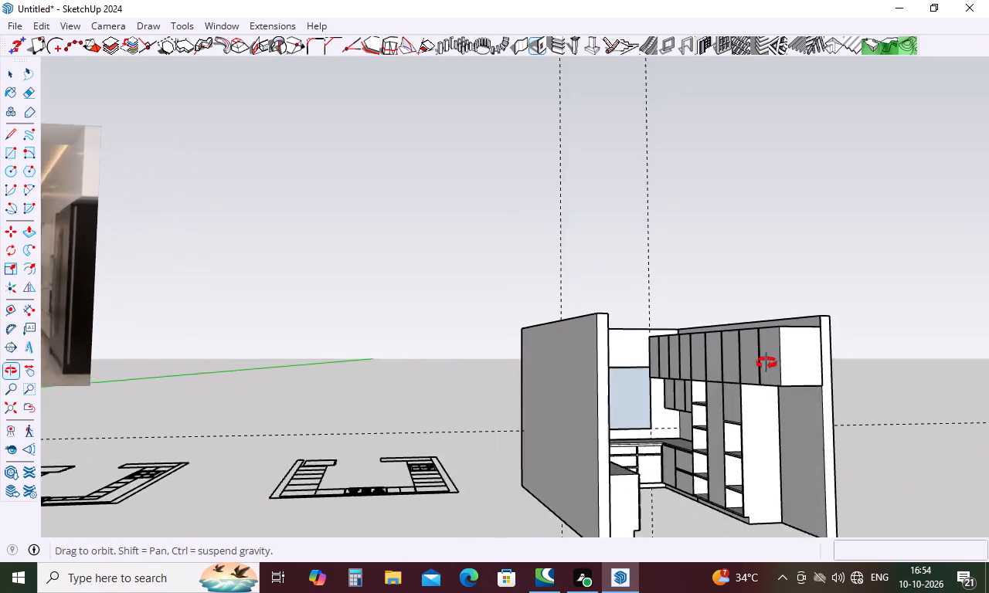
middle_drag(766, 363, 522, 380)
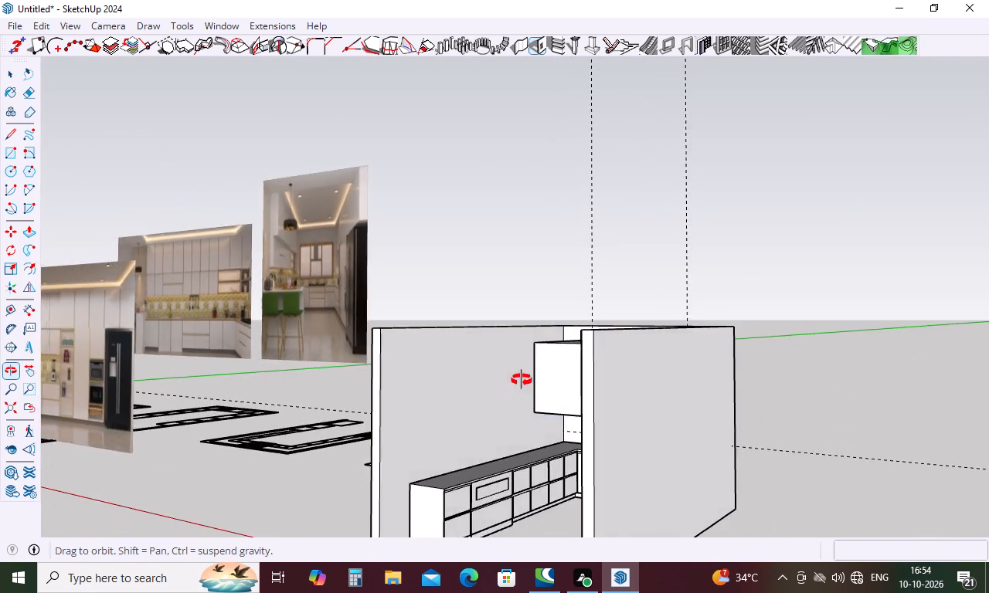
middle_drag(522, 380, 613, 413)
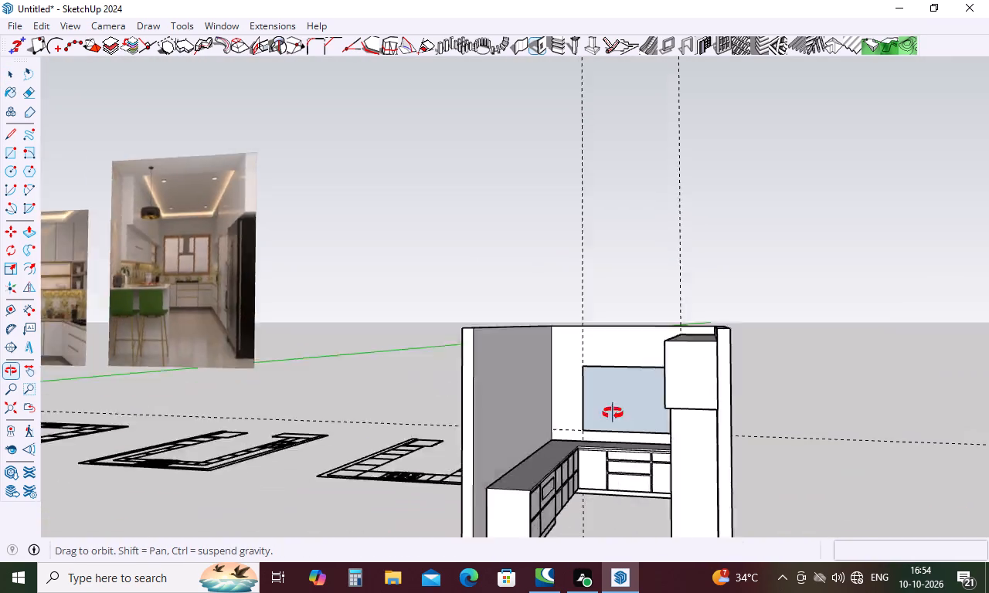
middle_drag(613, 413, 637, 398)
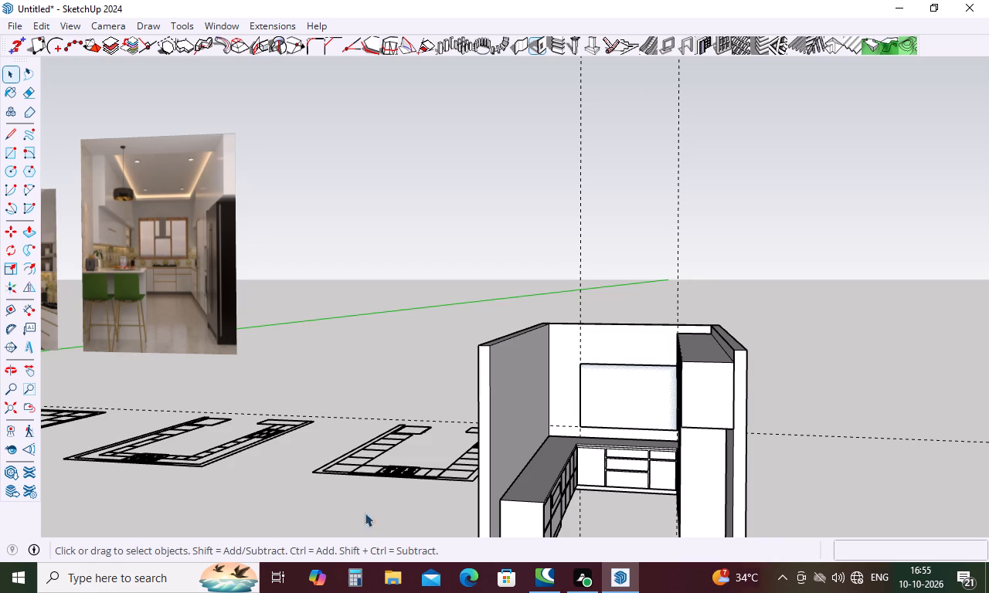
Delete the separate window rectangle lying on the inner side of the back wall and check the wall from outside.
scroll(569, 349, down, 5)
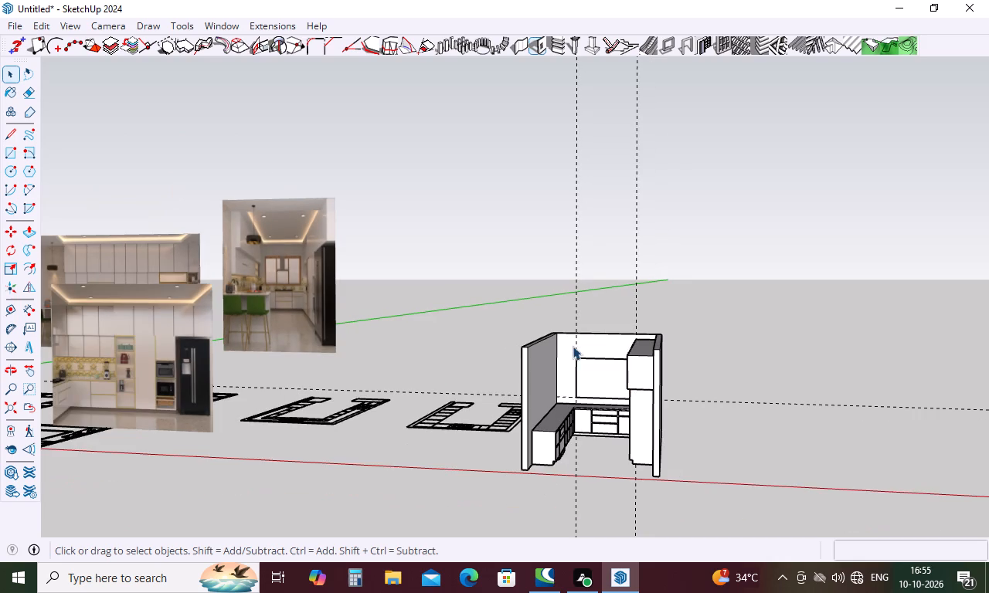
middle_drag(598, 422, 637, 459)
scroll(594, 366, up, 3)
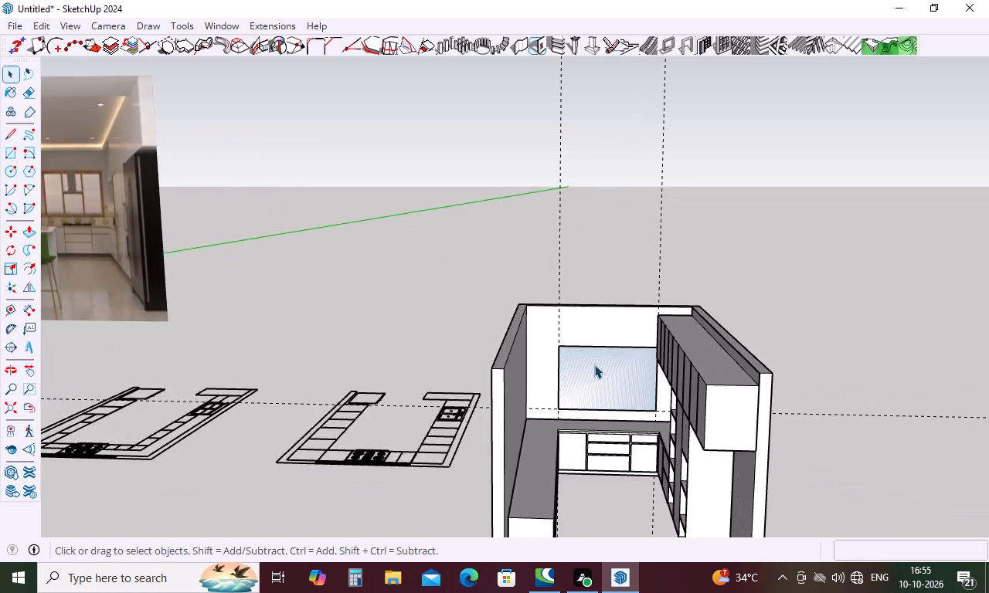
scroll(594, 364, up, 8)
click(601, 379)
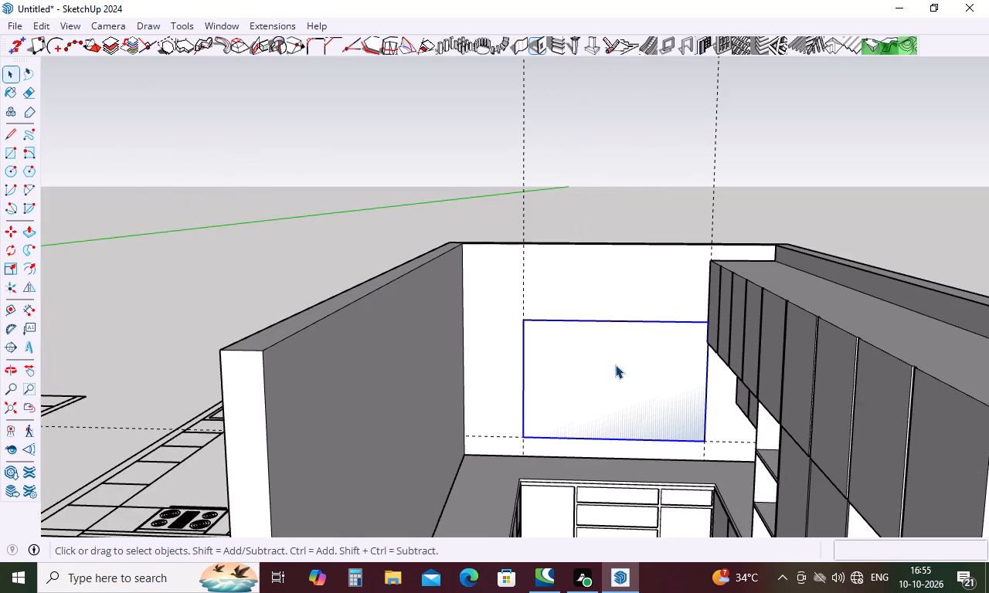
key(Delete)
middle_drag(601, 383, 53, 438)
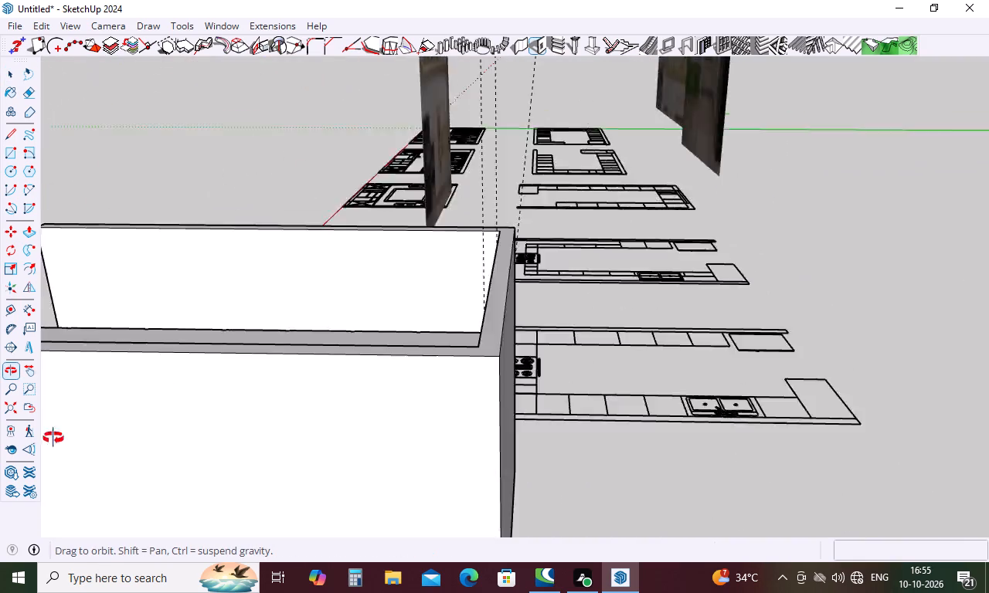
middle_drag(53, 438, 690, 483)
Open the kitchen wall group for editing with the back wall in view.
click(623, 399)
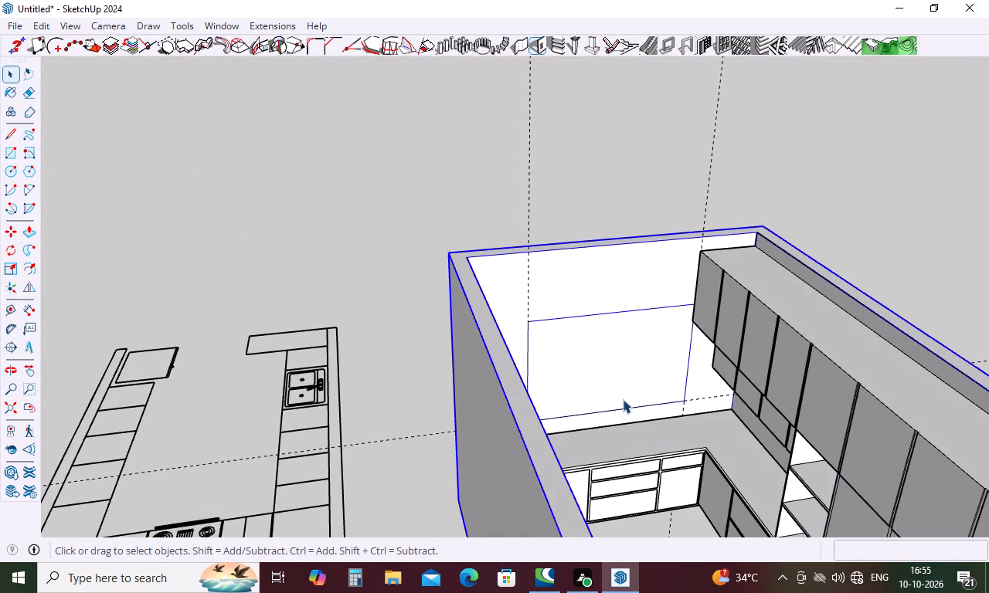
double_click(601, 380)
middle_drag(641, 393, 612, 366)
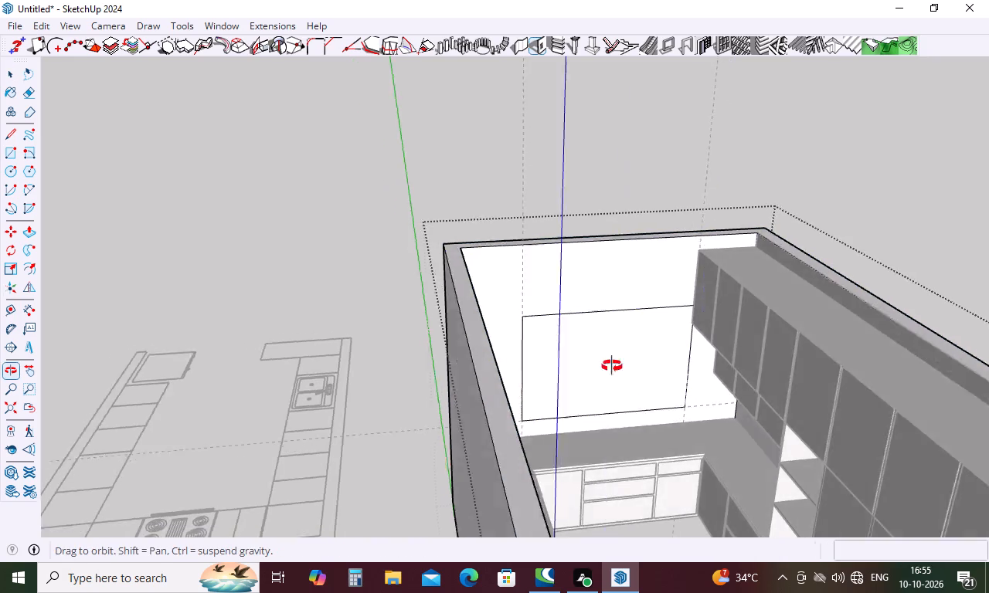
middle_drag(612, 366, 578, 339)
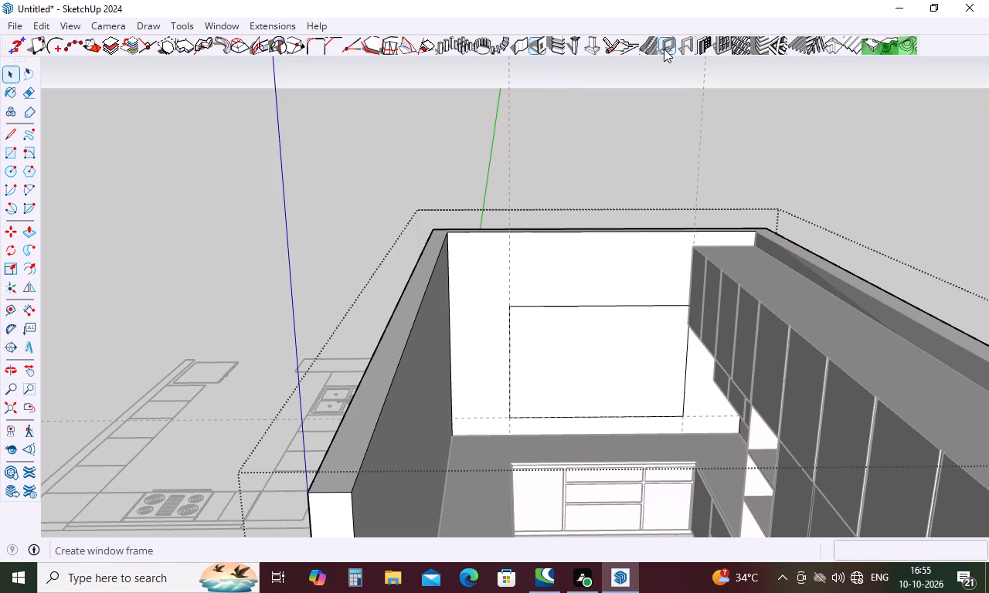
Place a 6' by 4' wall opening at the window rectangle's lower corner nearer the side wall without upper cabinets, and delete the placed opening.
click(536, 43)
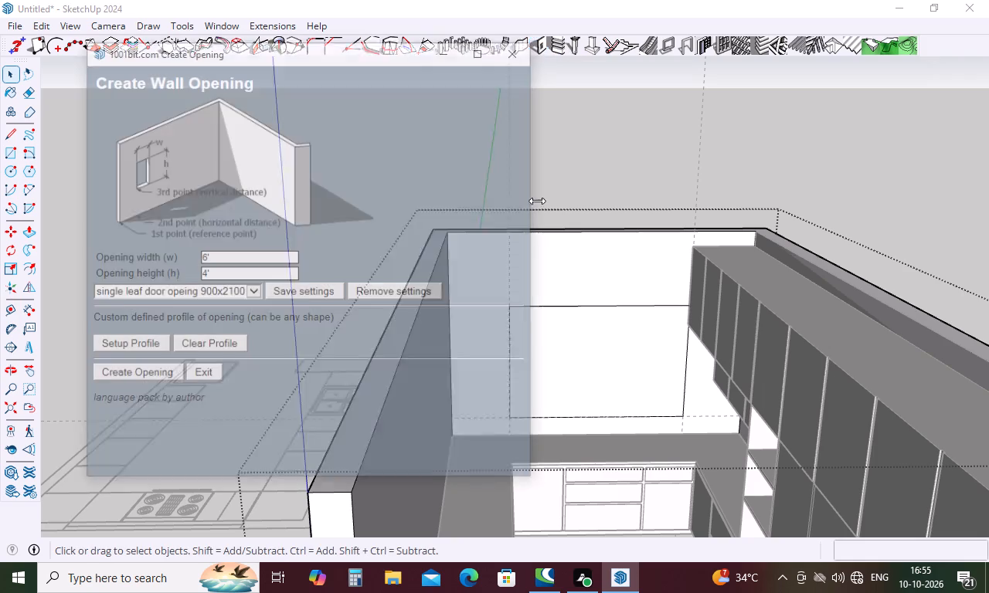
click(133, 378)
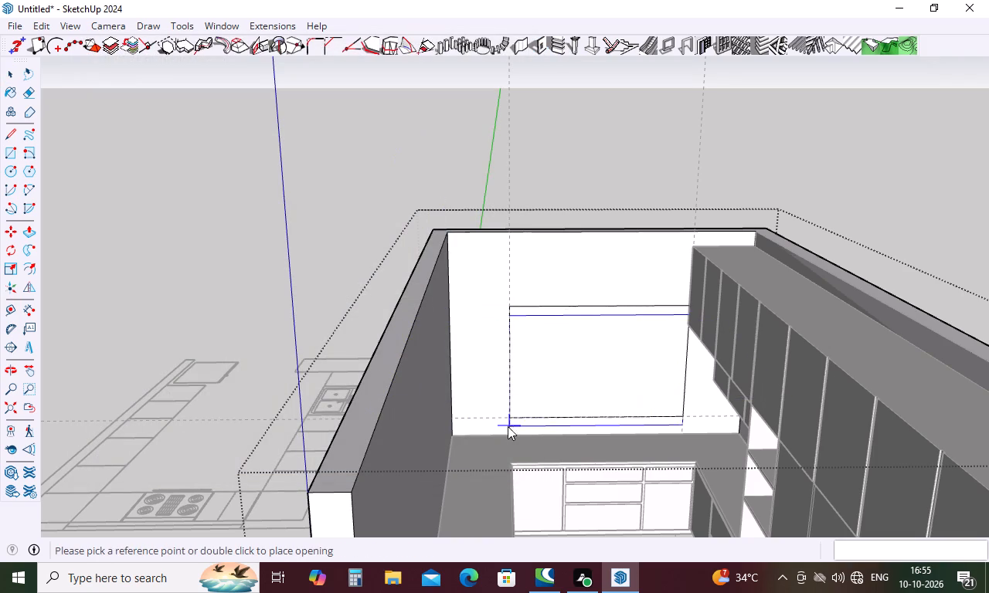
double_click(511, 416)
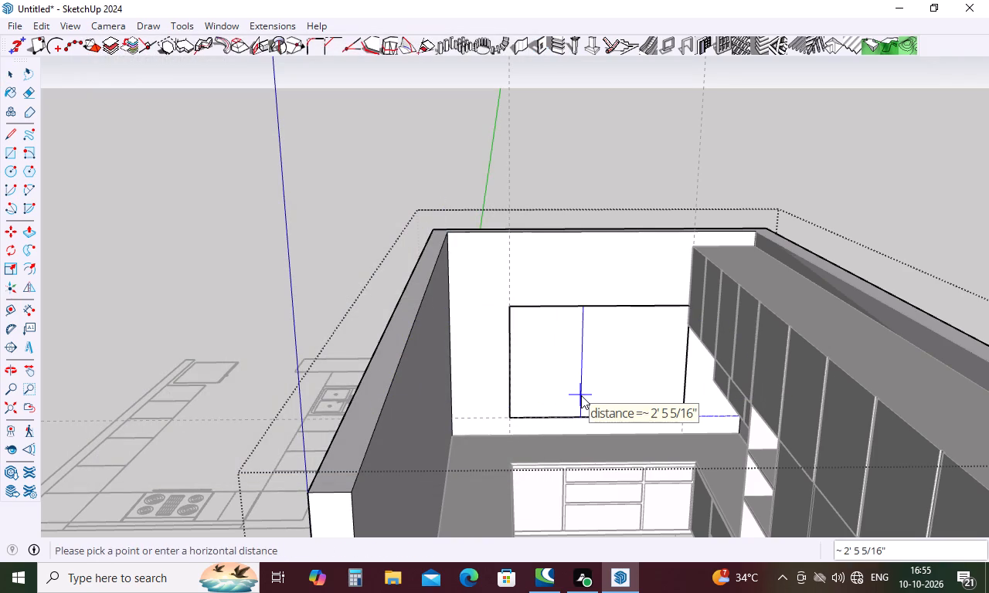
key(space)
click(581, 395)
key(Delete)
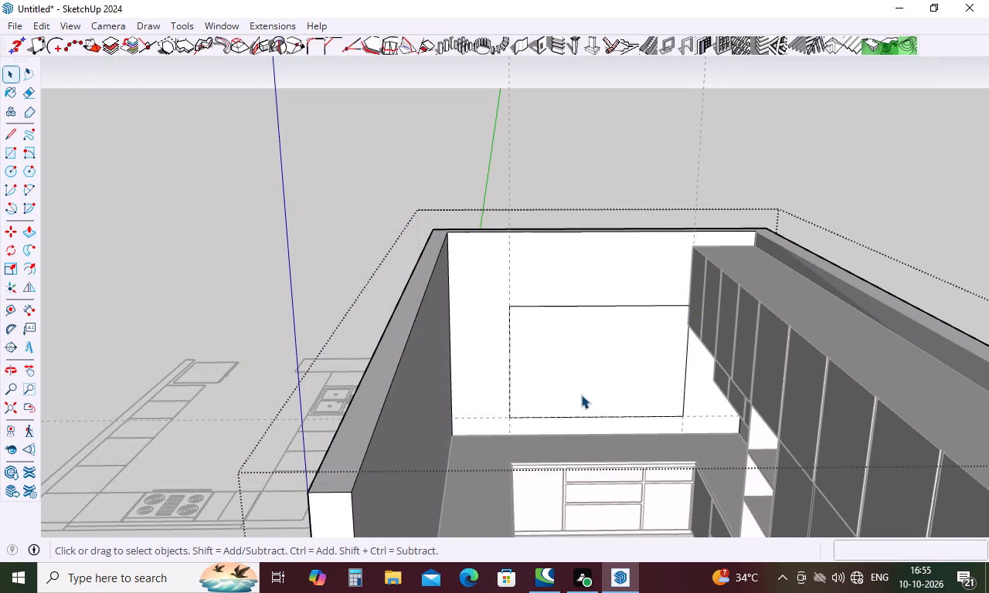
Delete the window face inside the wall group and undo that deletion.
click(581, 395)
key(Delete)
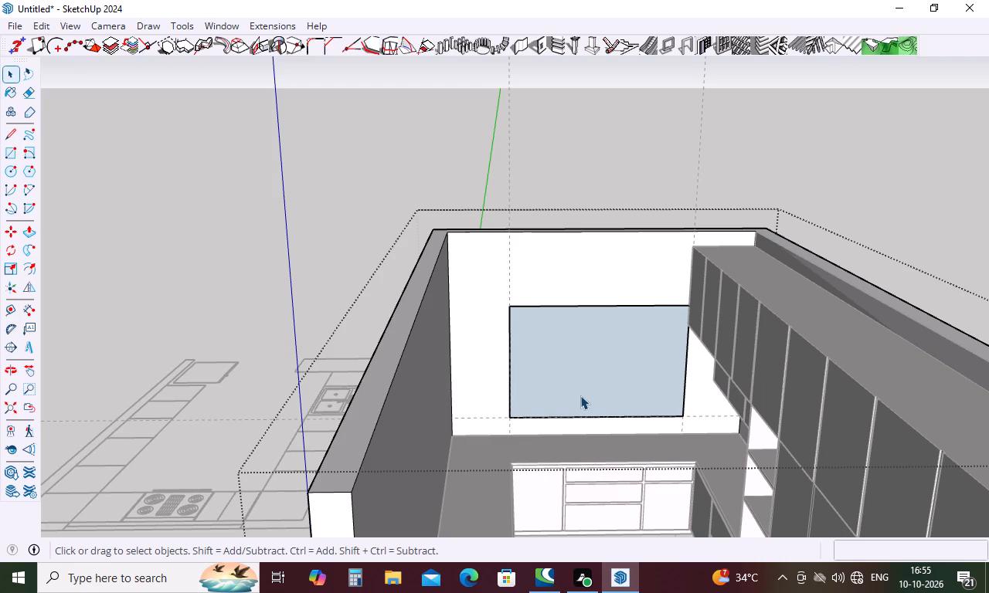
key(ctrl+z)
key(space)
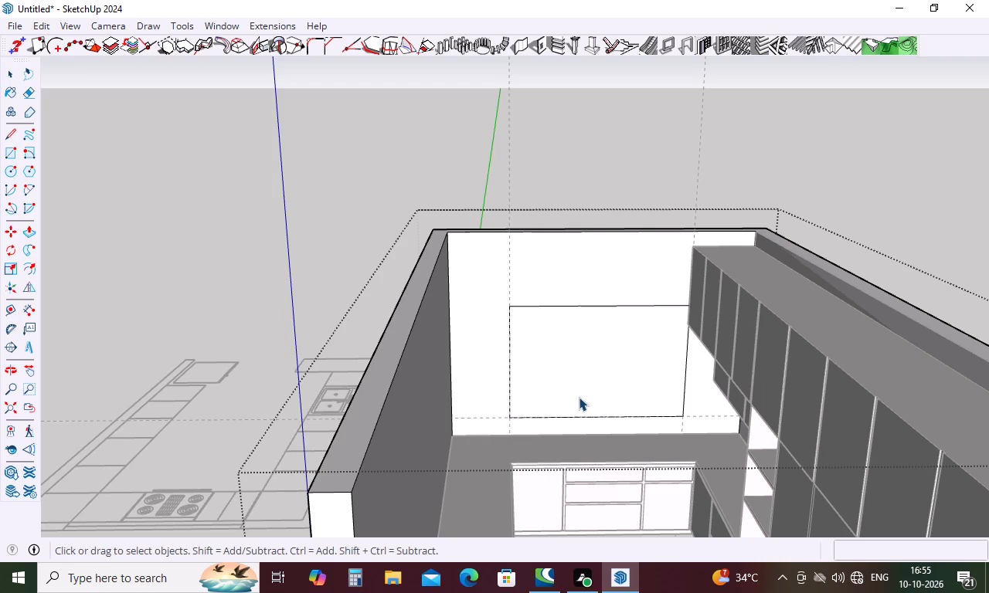
Erase the four edges of the window rectangle on the back wall inside the wall group.
key(e)
click(559, 308)
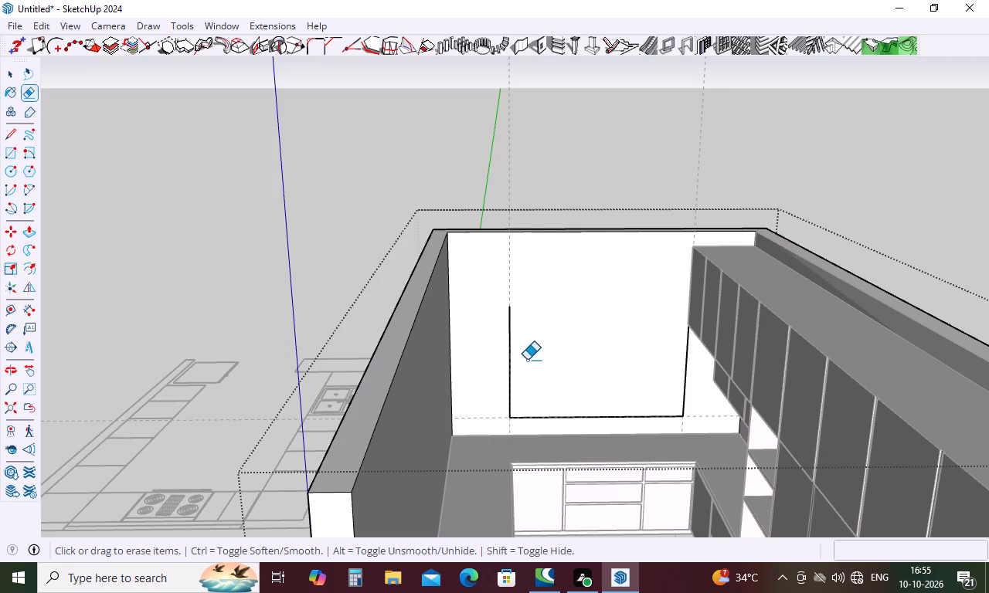
click(512, 344)
click(532, 418)
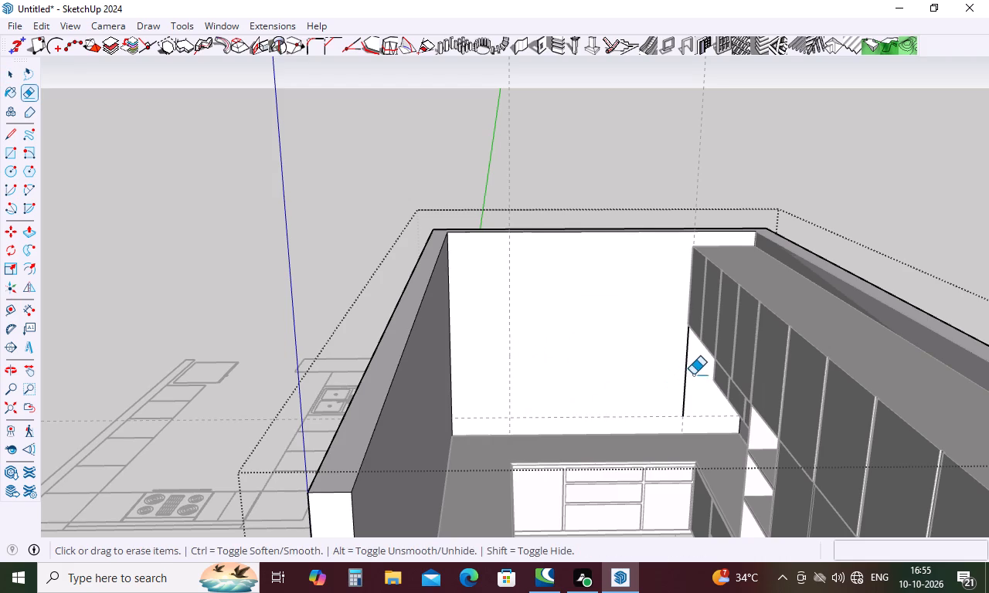
drag(689, 378, 676, 384)
Examine the back wall and the rest of the wall group from the front, from below and from above.
scroll(540, 286, down, 8)
middle_drag(542, 317, 543, 279)
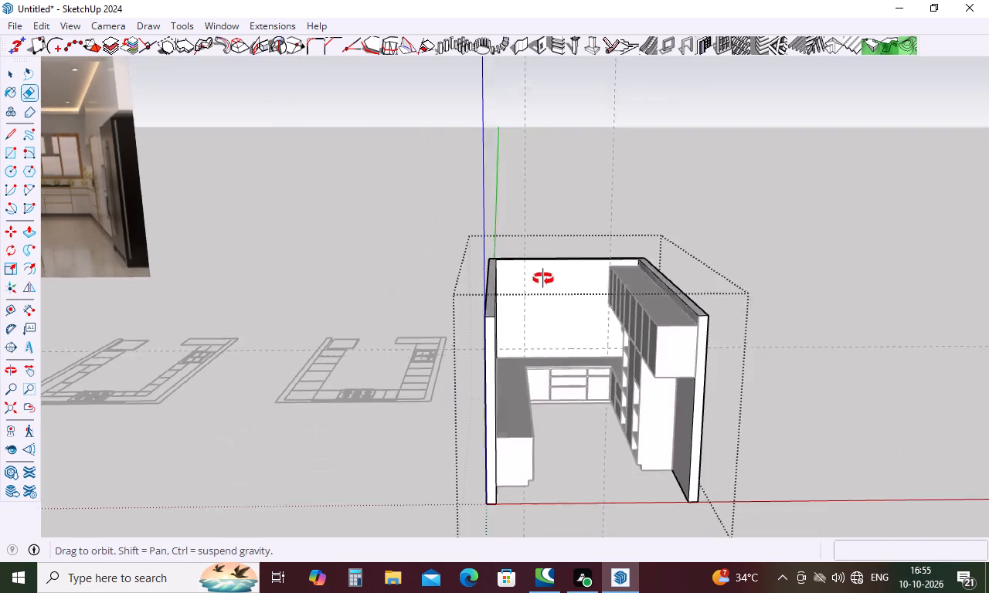
middle_drag(543, 279, 489, 216)
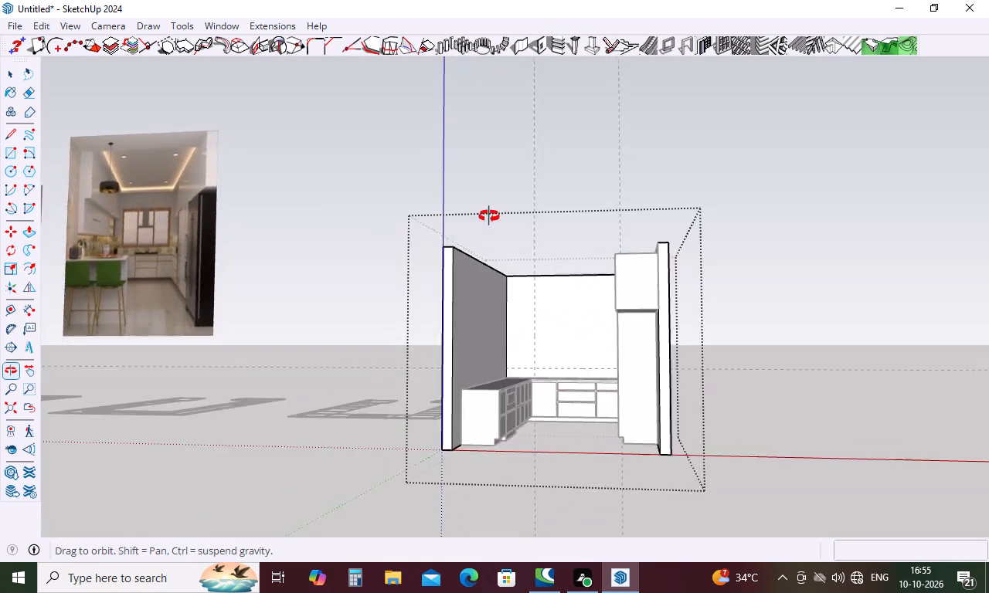
middle_drag(489, 216, 581, 0)
scroll(466, 571, up, 15)
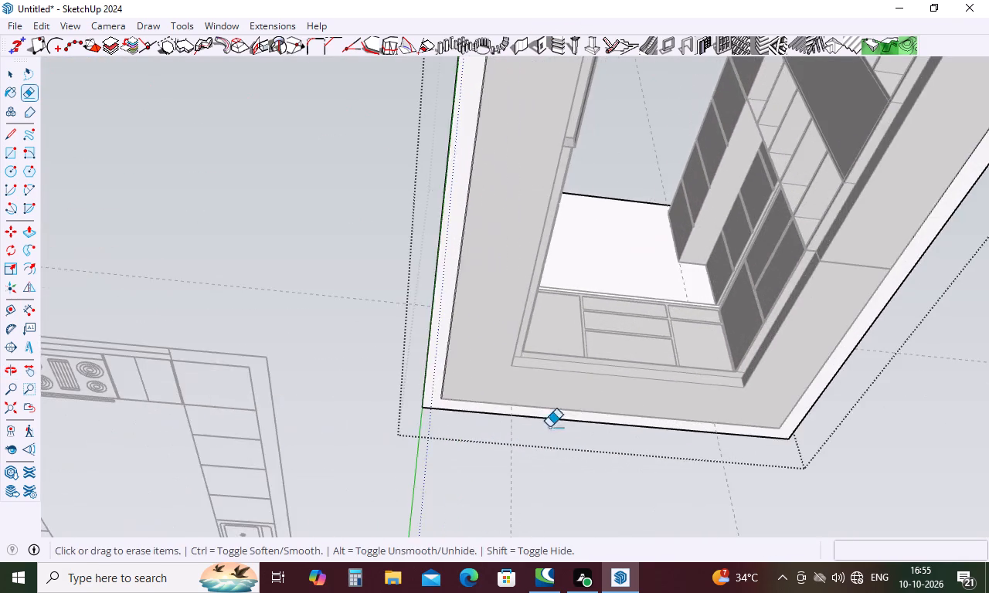
middle_drag(556, 428, 469, 510)
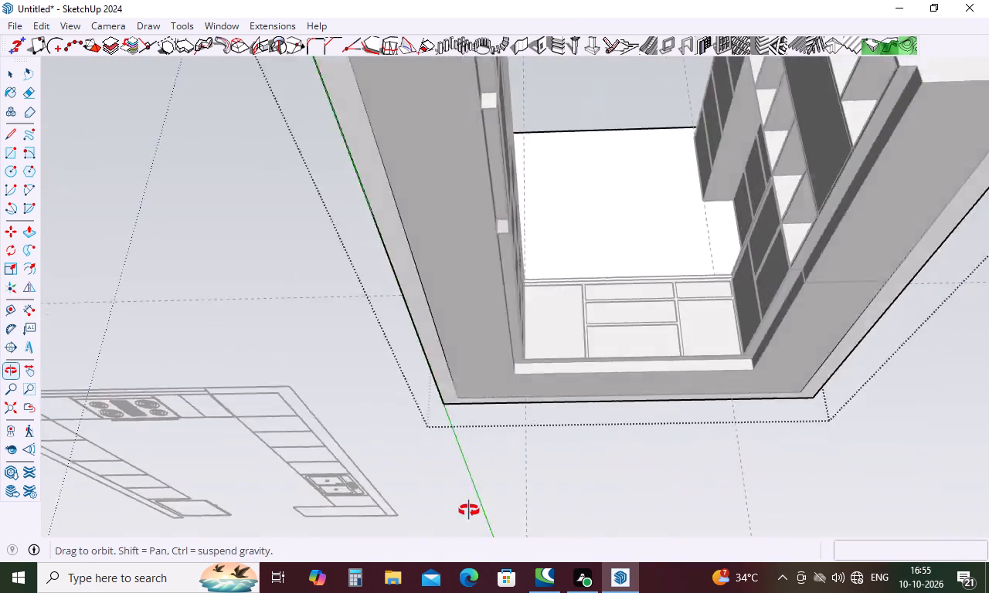
middle_drag(469, 510, 445, 510)
scroll(524, 378, down, 4)
middle_drag(589, 311, 590, 559)
middle_drag(579, 362, 579, 433)
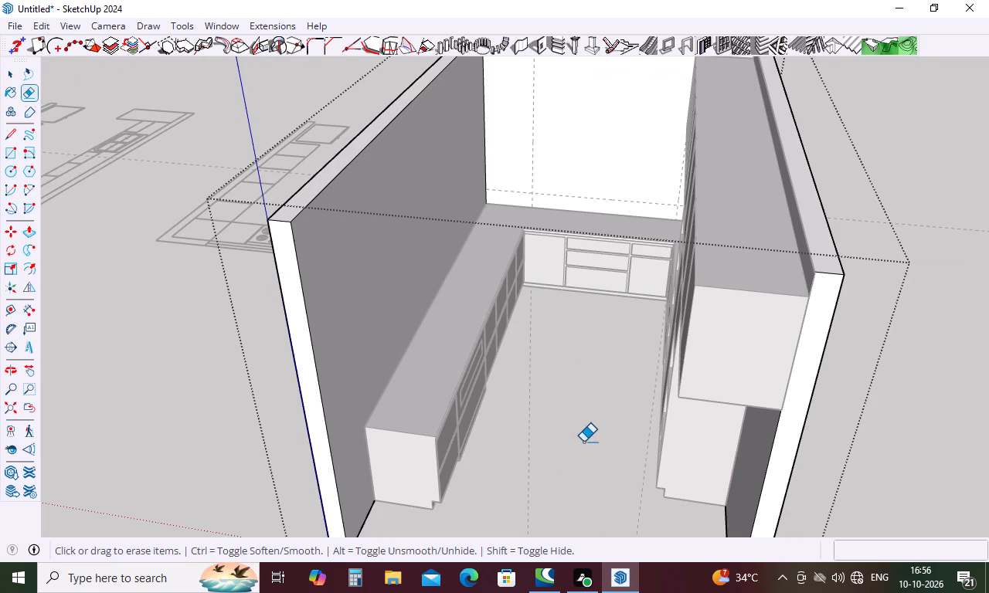
Leave the wall group and draw a 6' by 4' rectangle on the back wall from the guide intersection above the counter.
key(space)
click(889, 404)
scroll(503, 303, down, 5)
key(r)
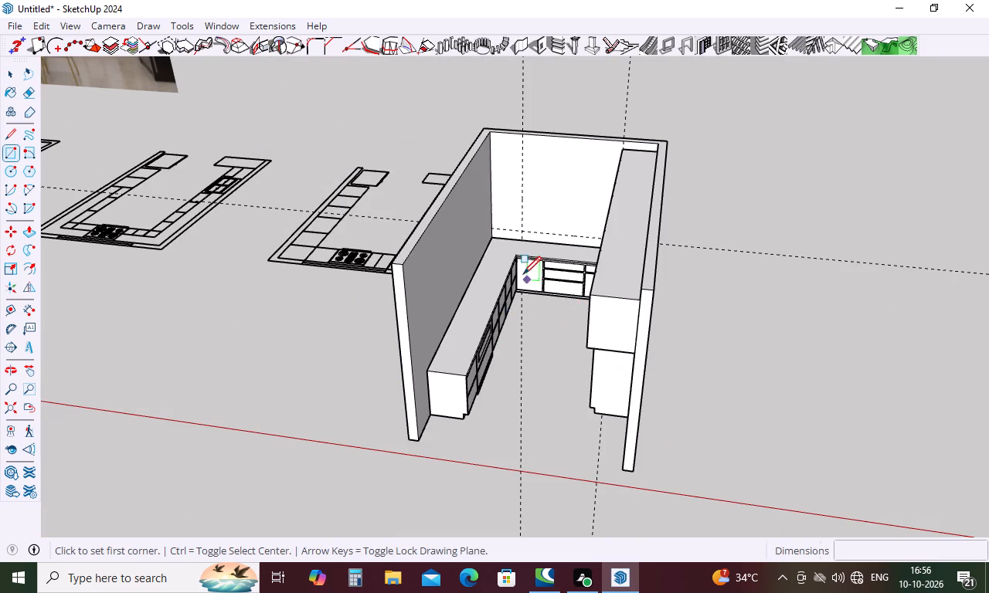
click(521, 232)
middle_drag(573, 191, 648, 168)
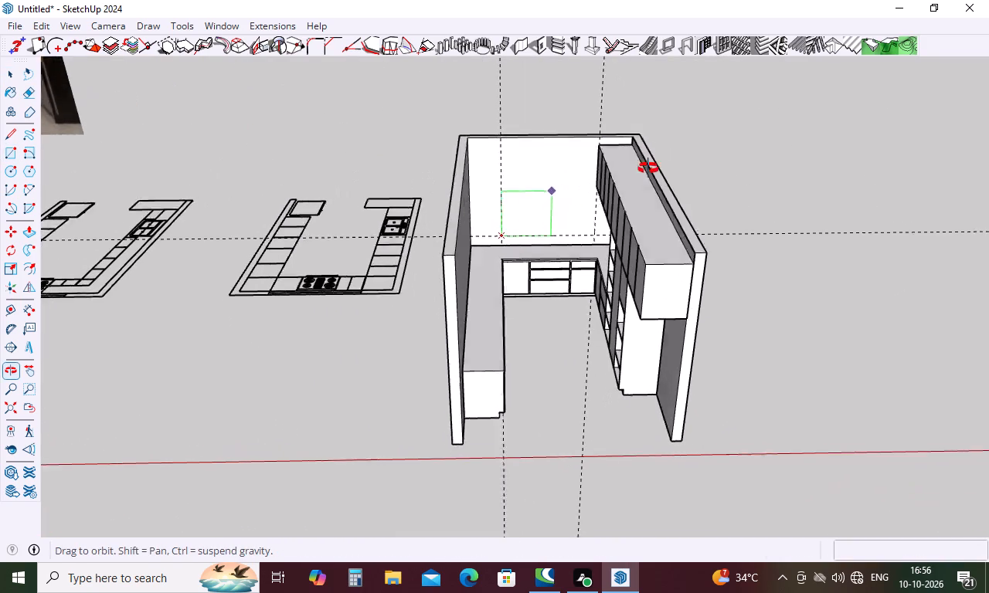
middle_drag(648, 168, 656, 160)
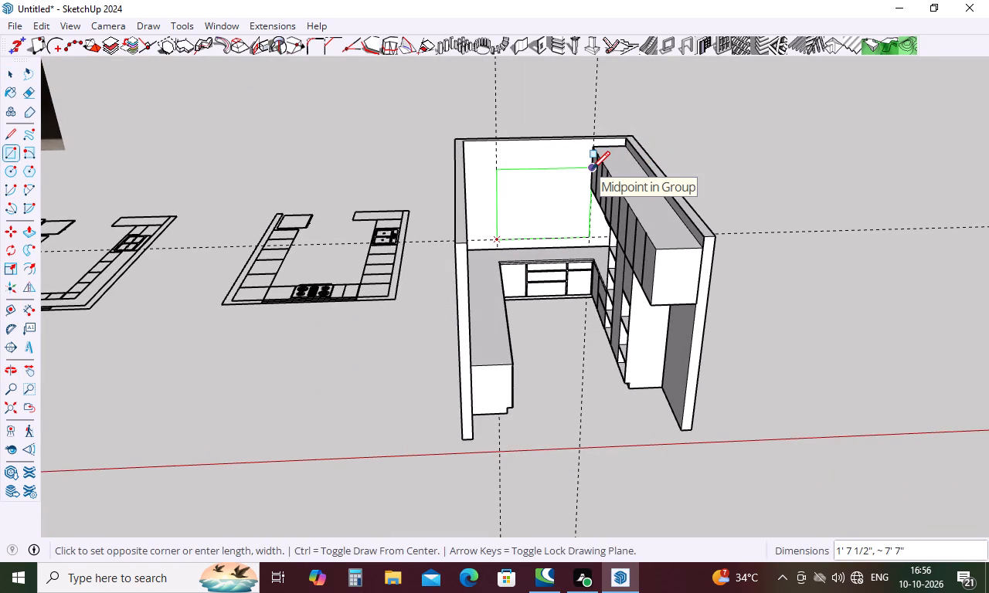
key(3)
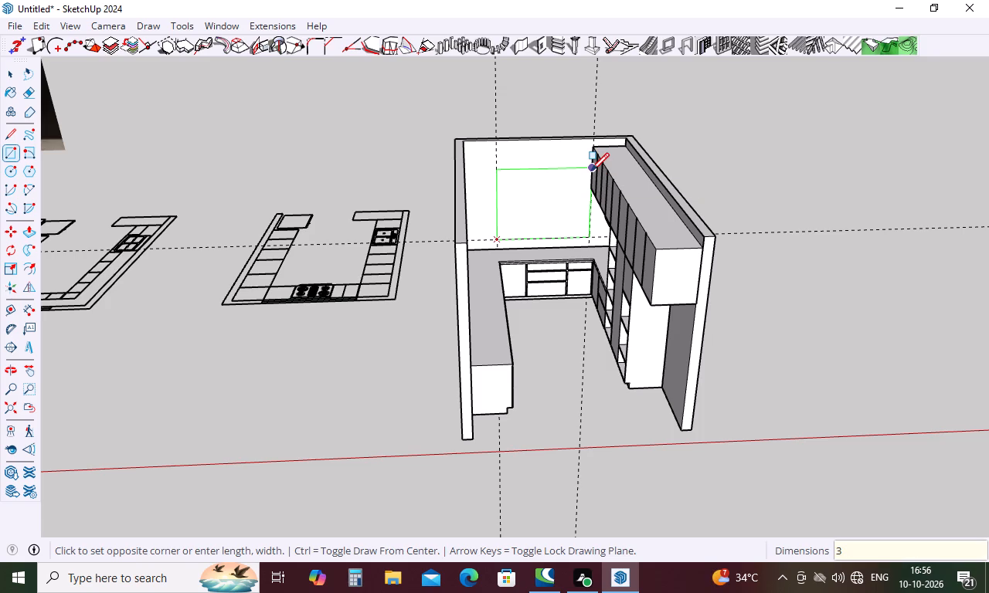
key(BackSpace)
key(6)
key(apostrophe)
text(,4')
key(Return)
key(Escape)
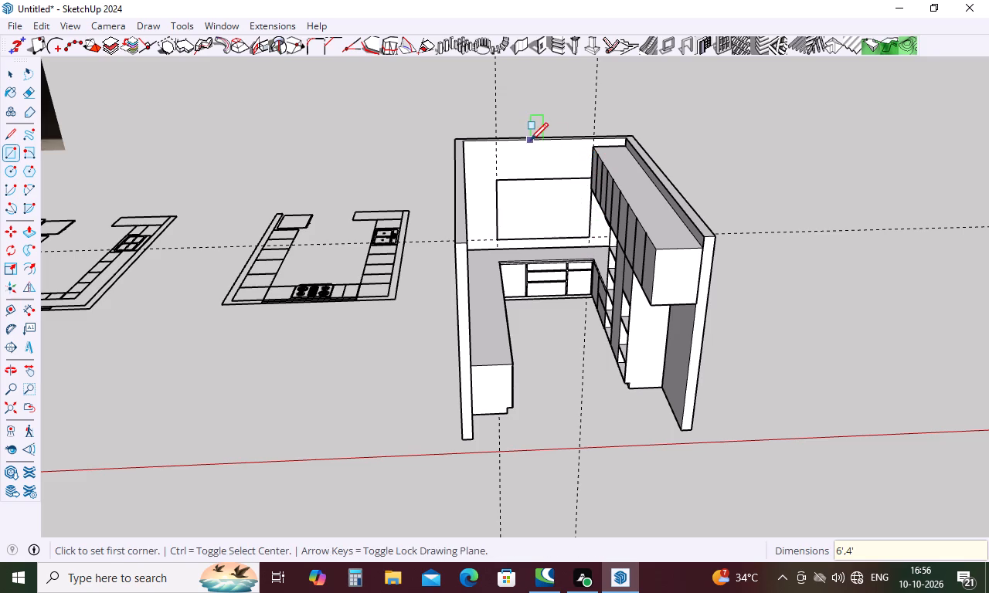
Create a 6' by 4' wall opening at the rectangle's lower corner on the side without upper cabinets.
key(space)
click(540, 48)
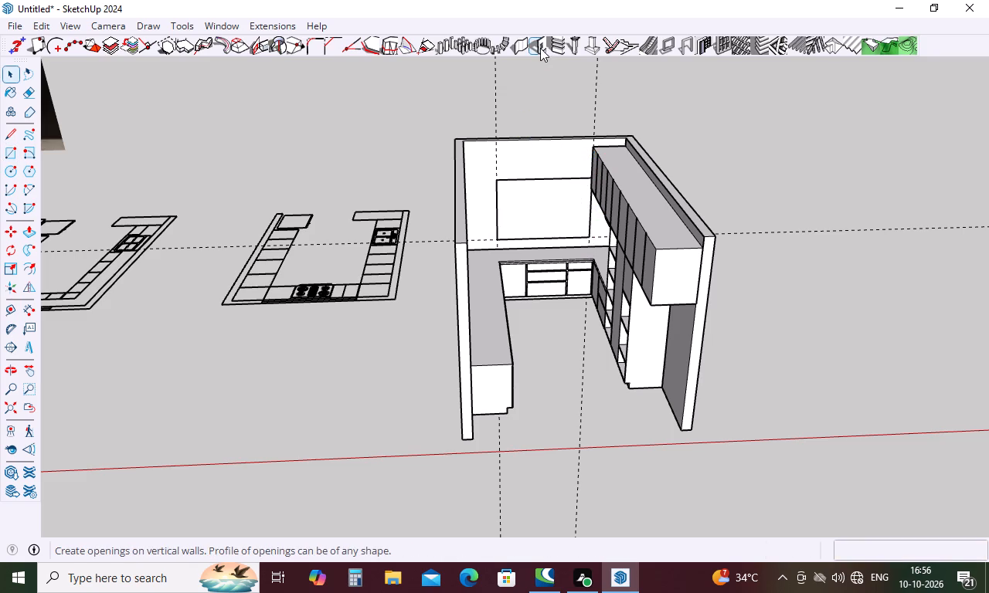
click(111, 374)
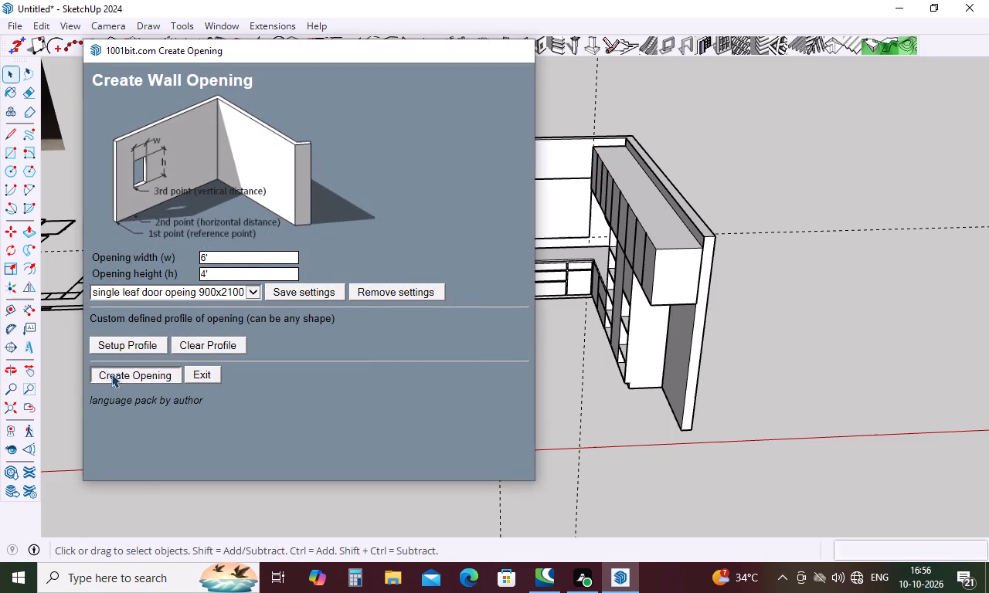
double_click(495, 234)
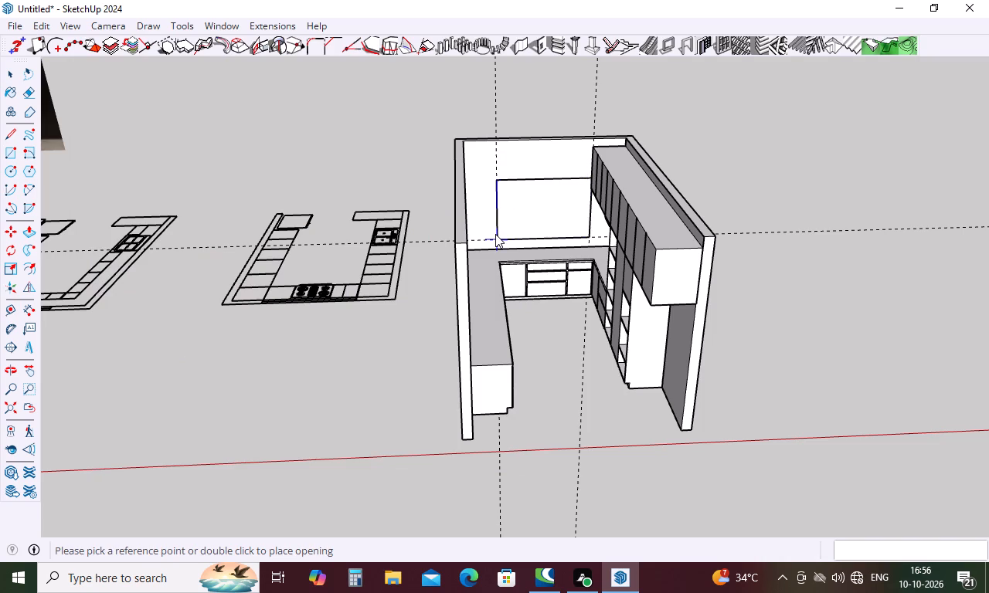
double_click(501, 239)
key(space)
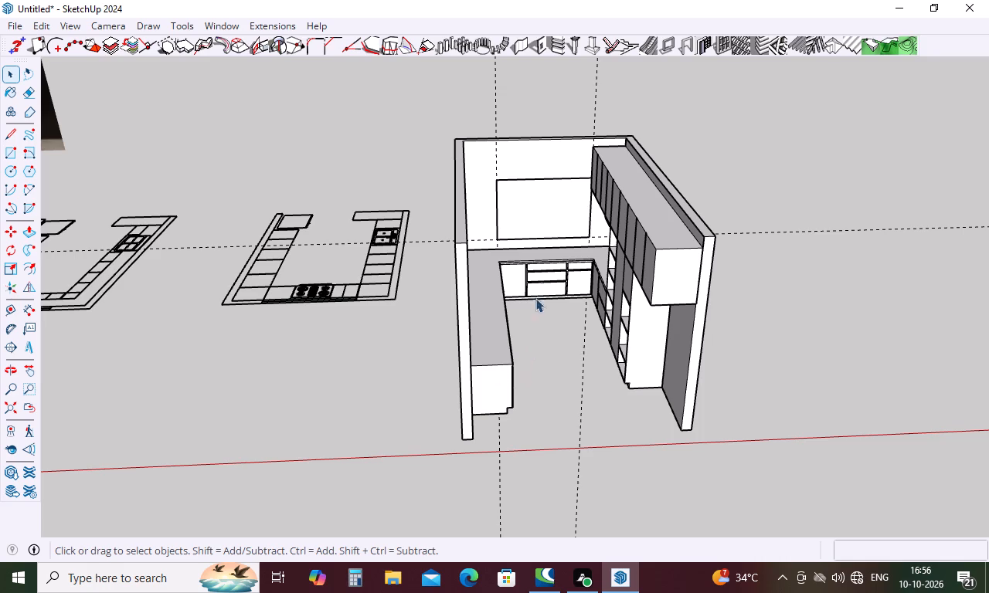
Delete the rectangle's face covering the window opening in the back wall.
click(535, 220)
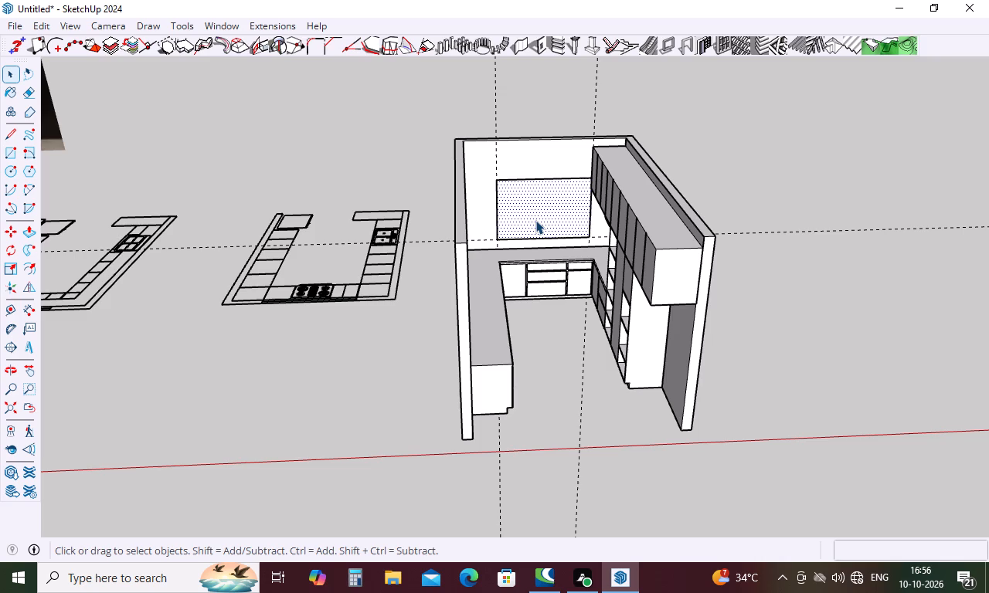
key(Delete)
Examine the window opening through the back wall from inside and outside the kitchen.
middle_drag(545, 236, 547, 172)
scroll(556, 242, up, 4)
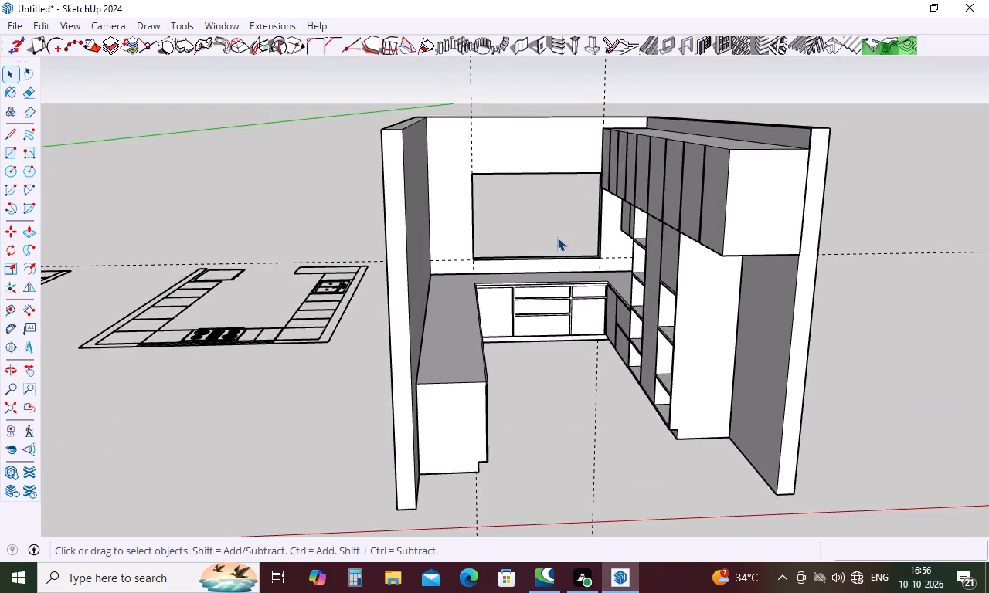
scroll(557, 237, up, 5)
middle_drag(558, 235, 0, 301)
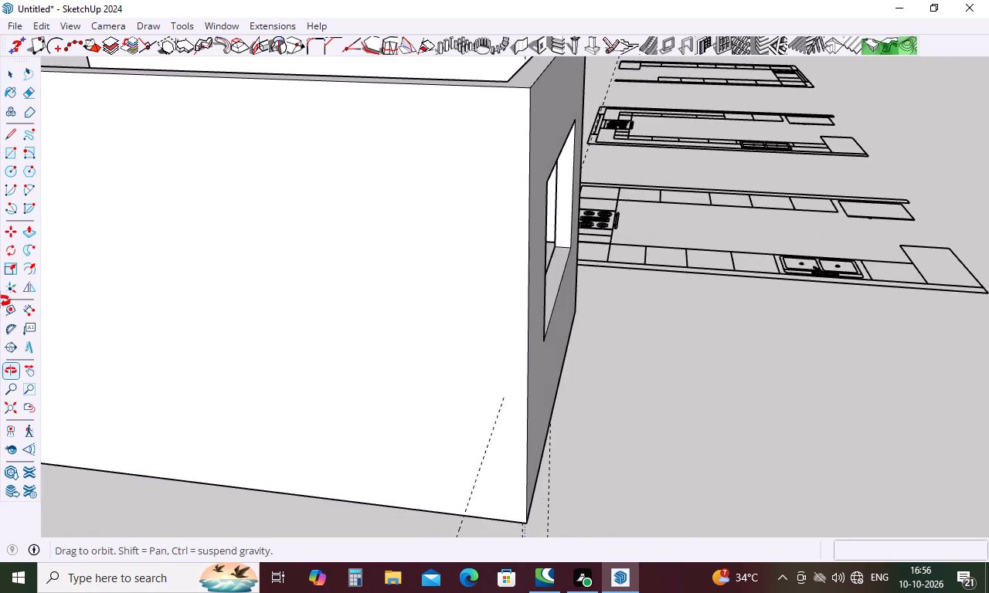
middle_drag(0, 301, 19, 298)
scroll(476, 294, down, 9)
middle_drag(494, 338, 988, 282)
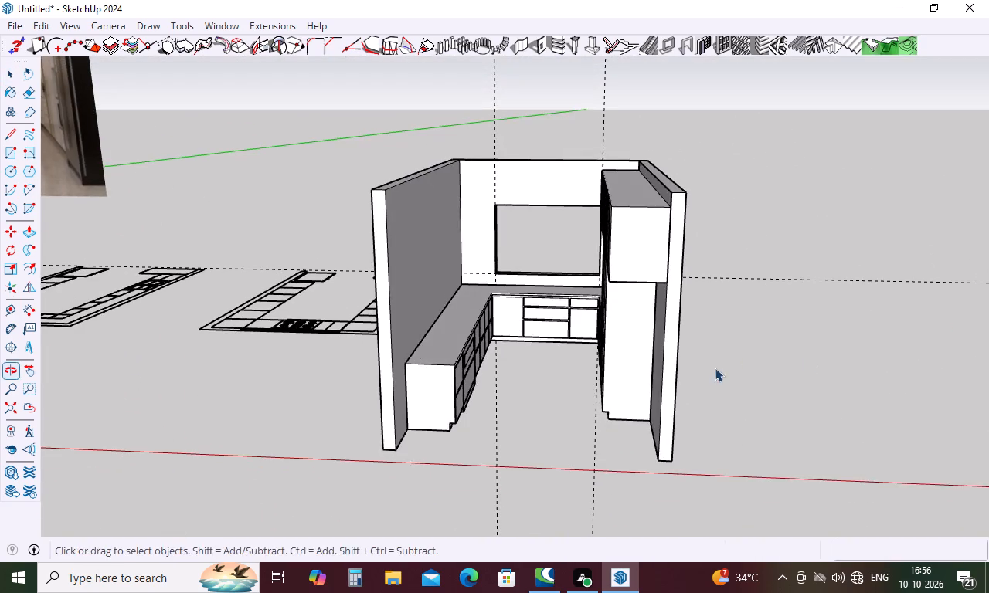
middle_drag(715, 368, 813, 344)
scroll(627, 298, up, 4)
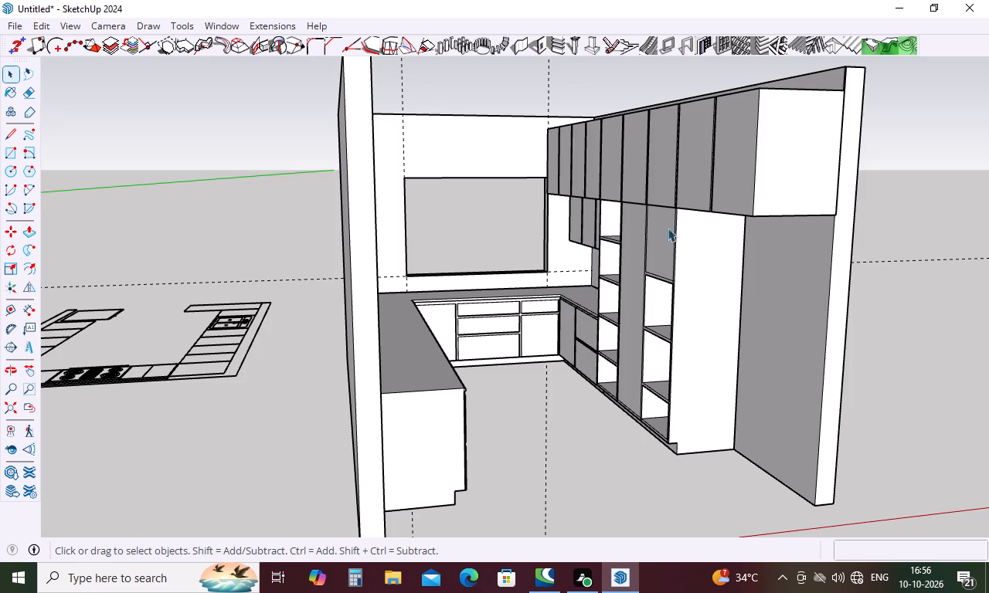
middle_drag(790, 223, 738, 304)
scroll(738, 294, up, 1)
scroll(739, 286, down, 10)
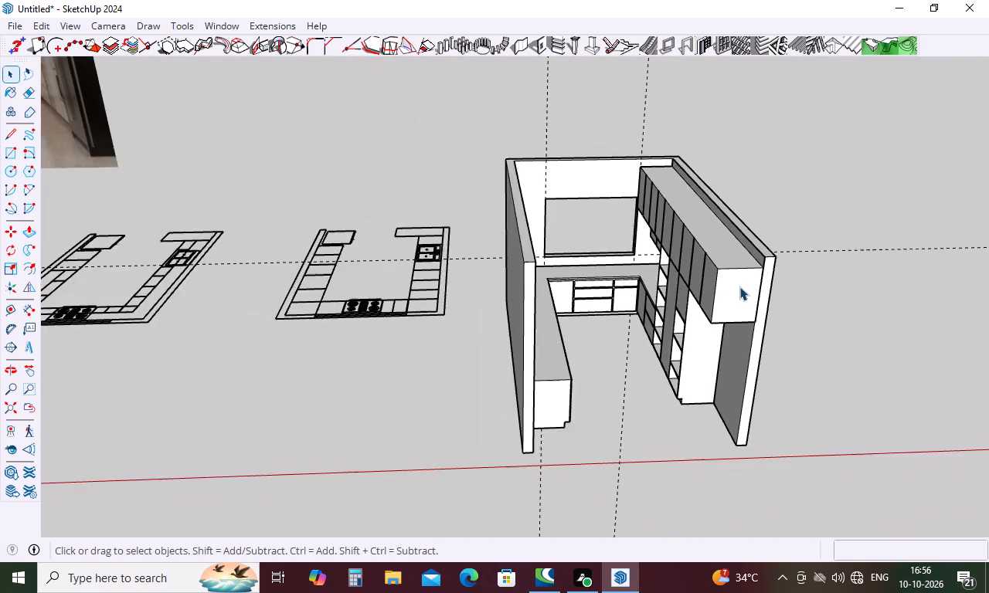
Examine the window and cabinets in the kitchen reference images beside the floor plans.
scroll(739, 286, down, 9)
scroll(217, 103, up, 6)
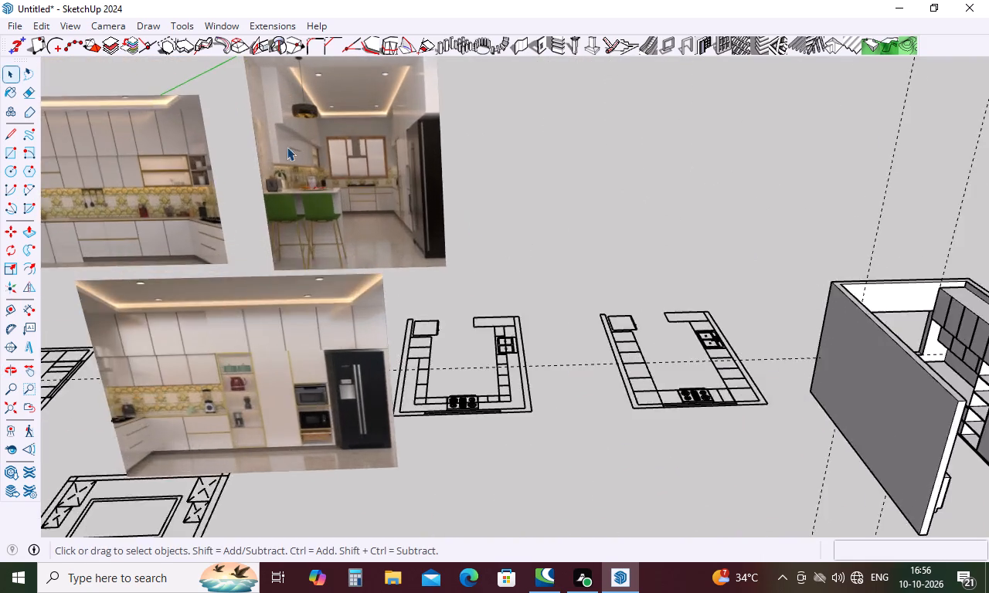
scroll(287, 147, up, 4)
scroll(432, 130, up, 4)
scroll(432, 130, down, 9)
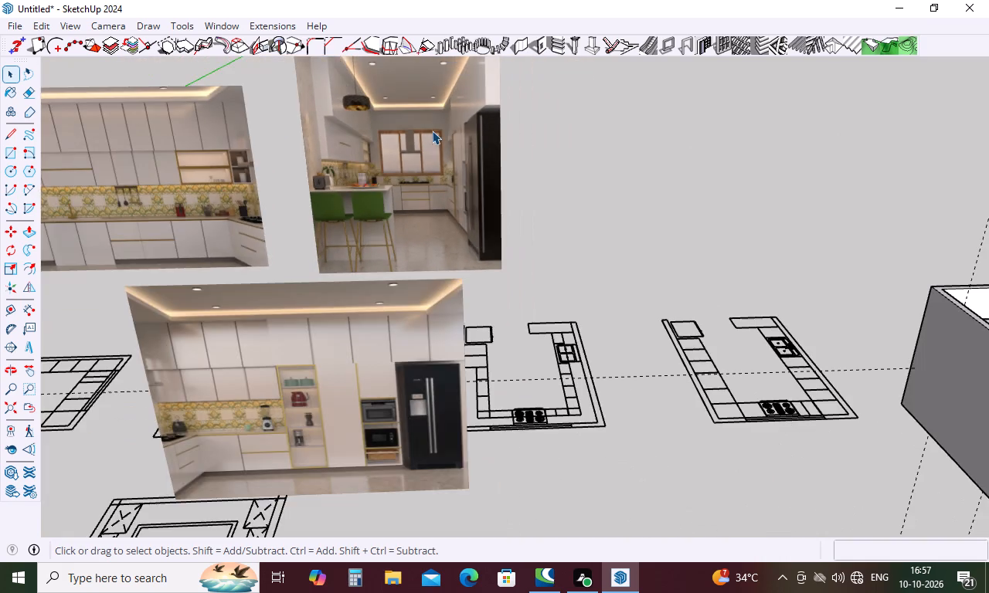
scroll(420, 134, down, 9)
scroll(736, 198, up, 5)
scroll(671, 237, up, 4)
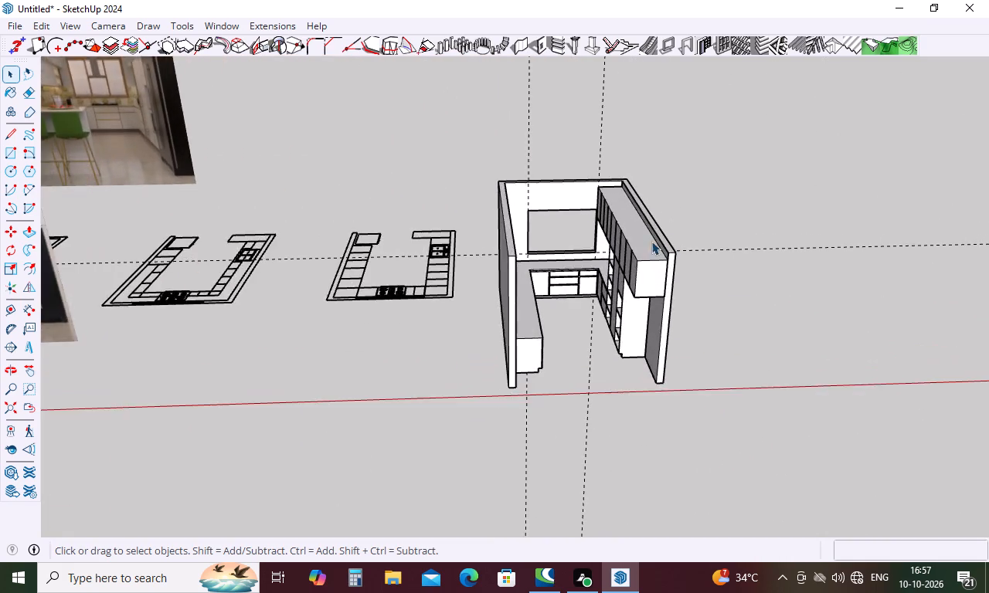
Delete all construction guides from the model.
scroll(610, 253, up, 10)
middle_drag(588, 217, 588, 167)
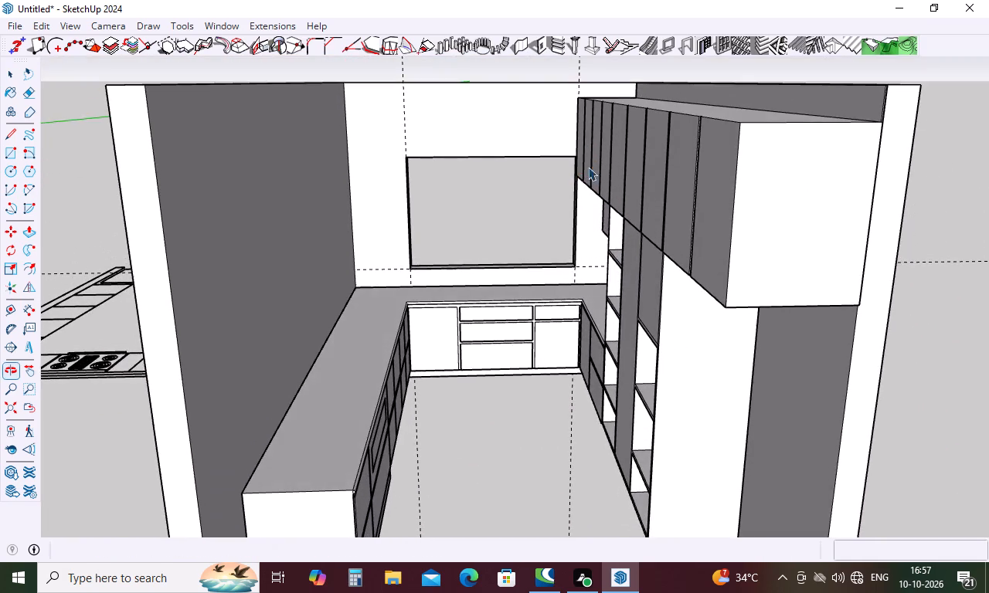
scroll(583, 171, up, 4)
scroll(590, 238, down, 4)
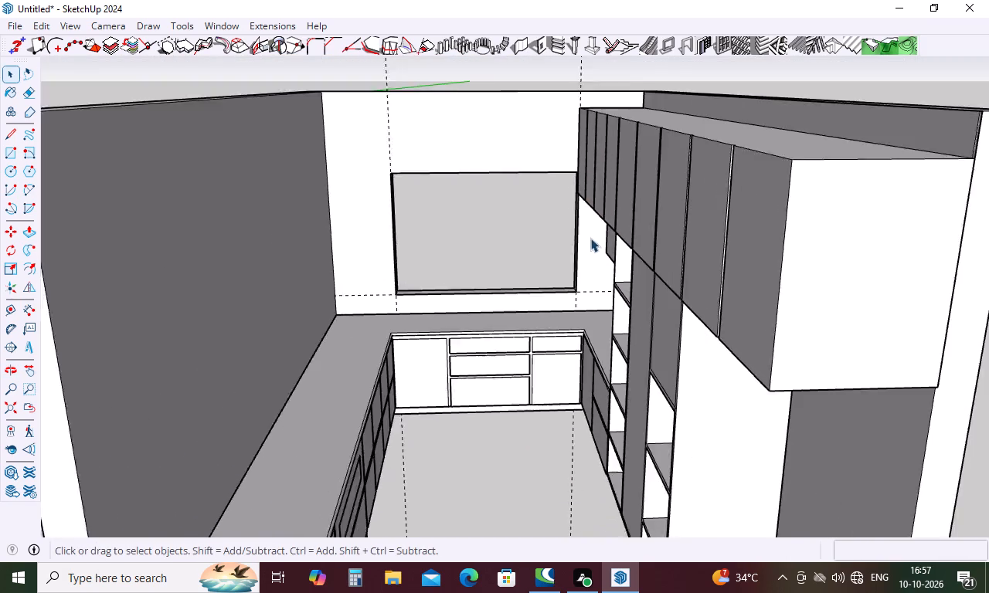
middle_drag(596, 242, 641, 232)
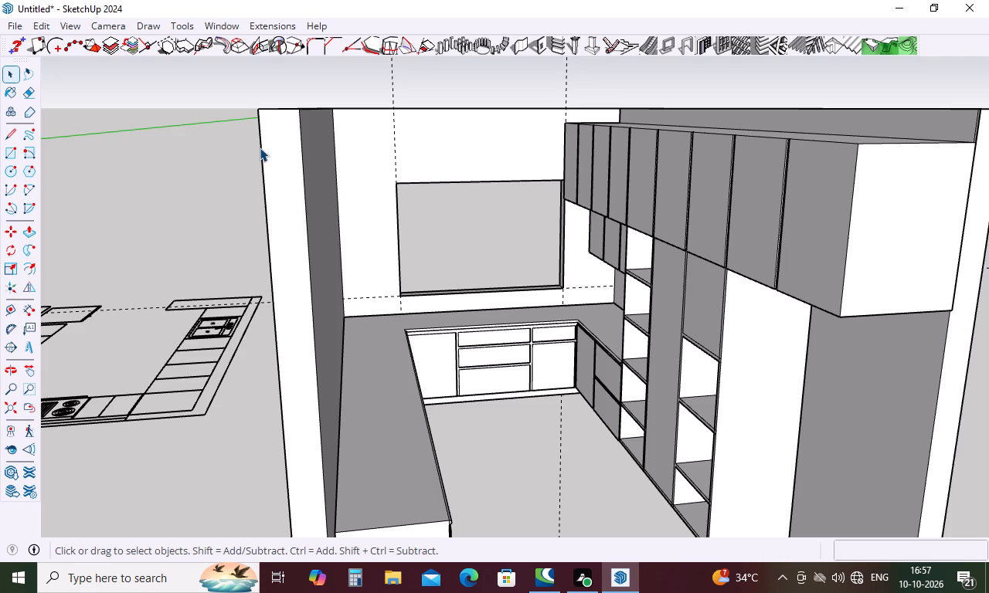
click(47, 19)
click(133, 172)
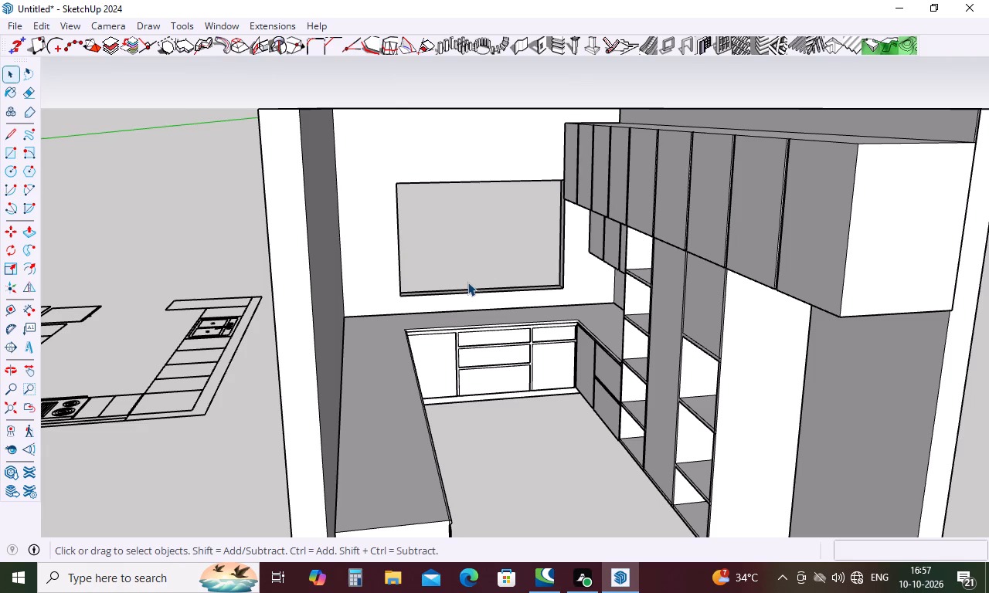
Draw a rectangle across the back wall window opening, from its upper corner to the diagonally opposite lower corner.
scroll(562, 239, down, 3)
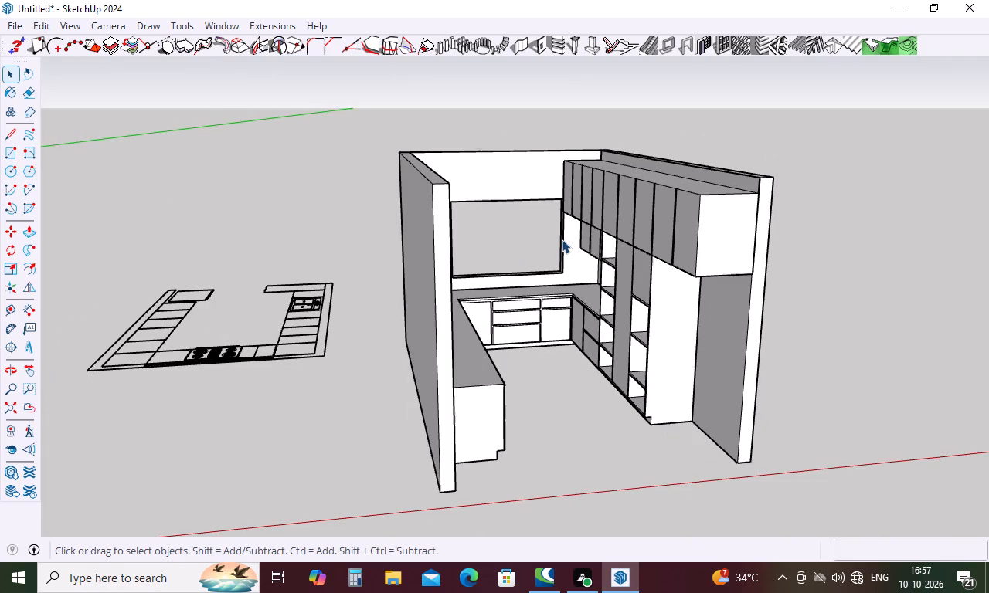
scroll(562, 239, down, 1)
scroll(579, 249, up, 3)
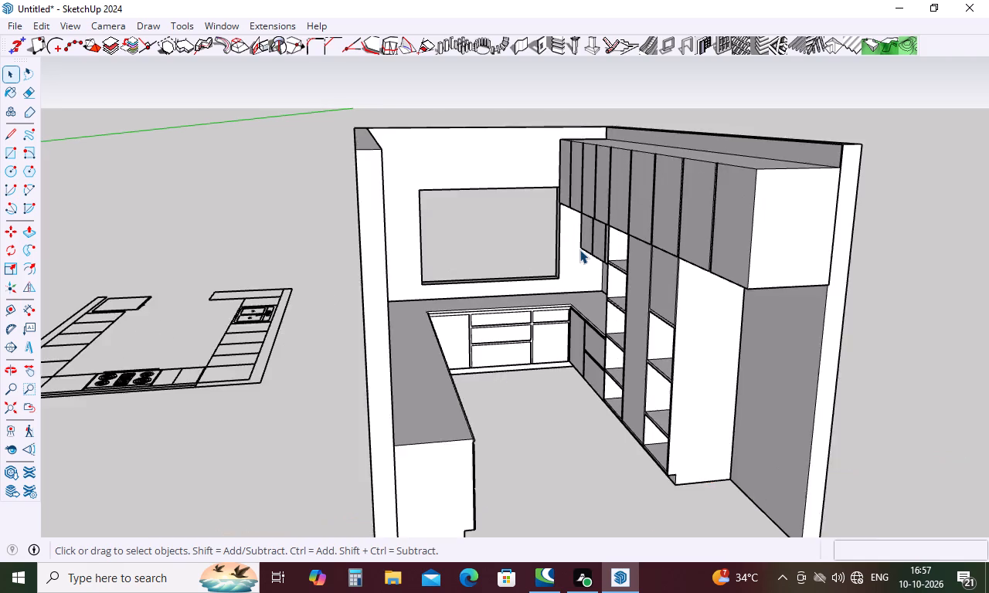
scroll(597, 238, up, 4)
key(r)
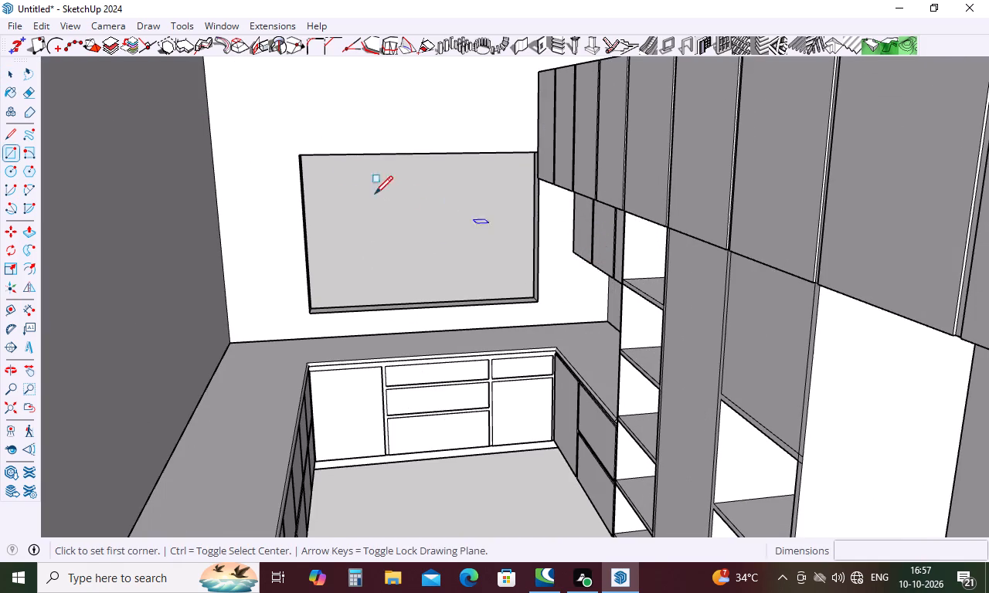
click(301, 157)
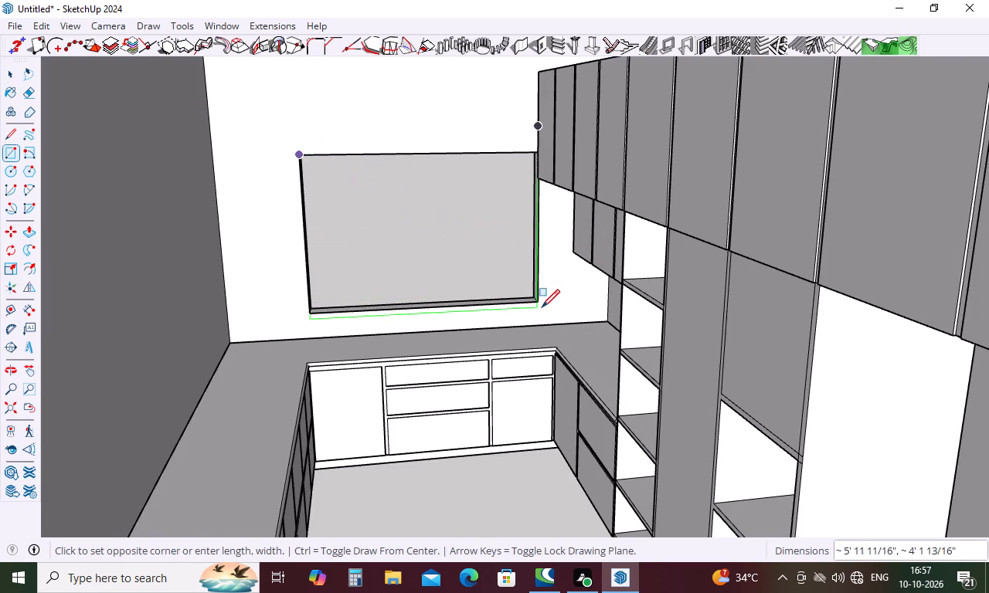
click(542, 297)
key(Escape)
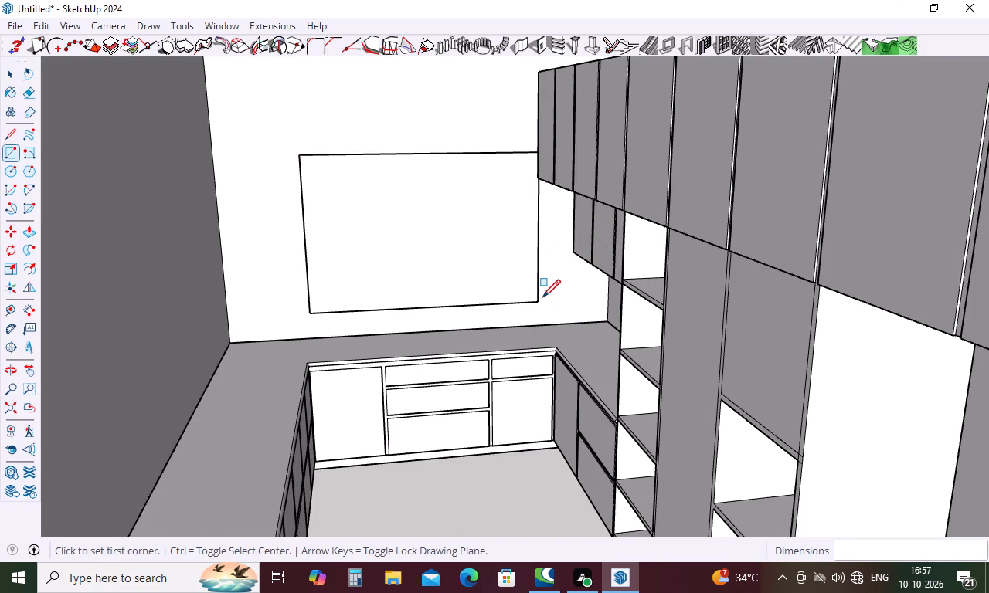
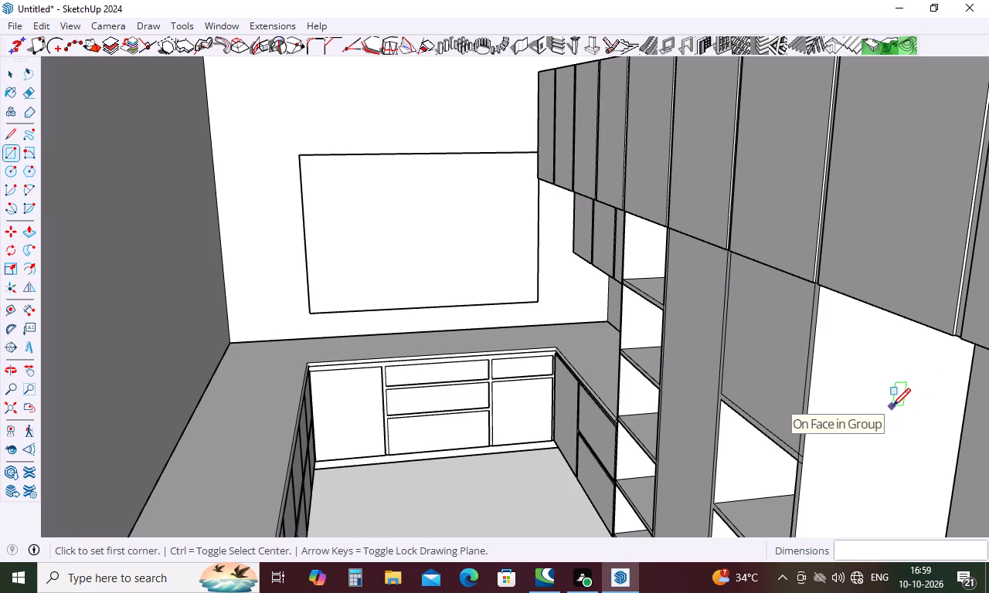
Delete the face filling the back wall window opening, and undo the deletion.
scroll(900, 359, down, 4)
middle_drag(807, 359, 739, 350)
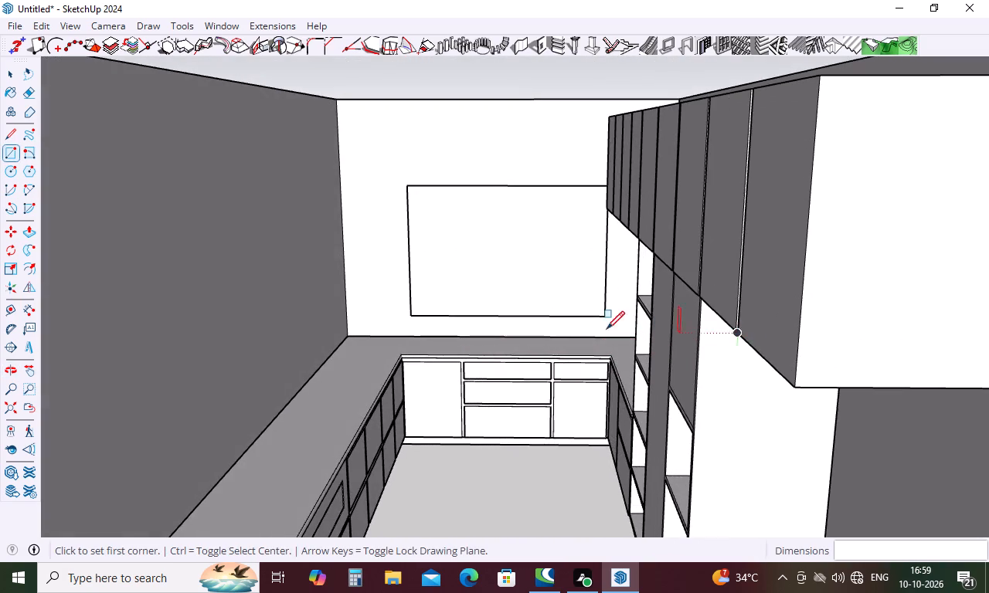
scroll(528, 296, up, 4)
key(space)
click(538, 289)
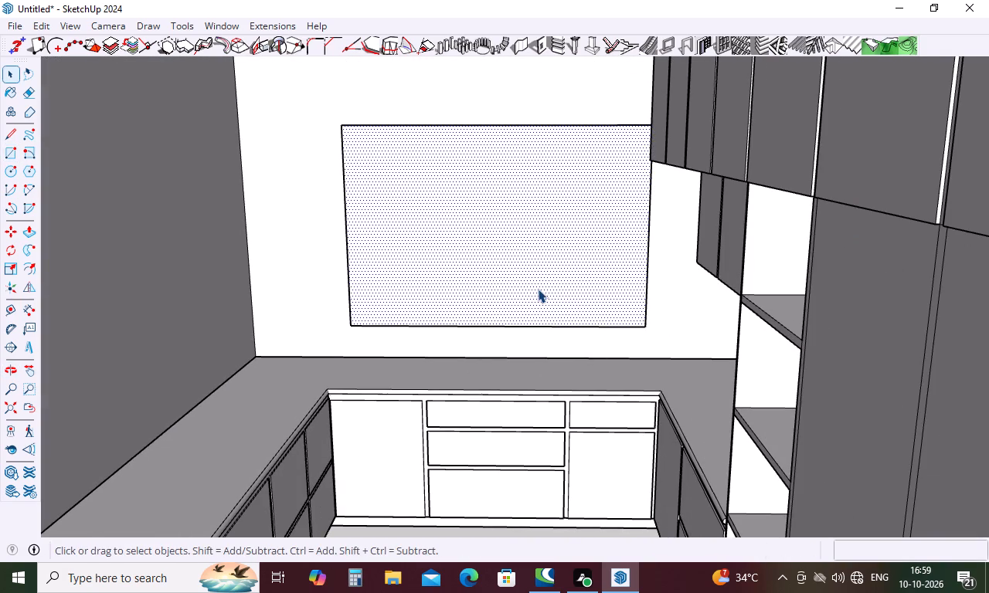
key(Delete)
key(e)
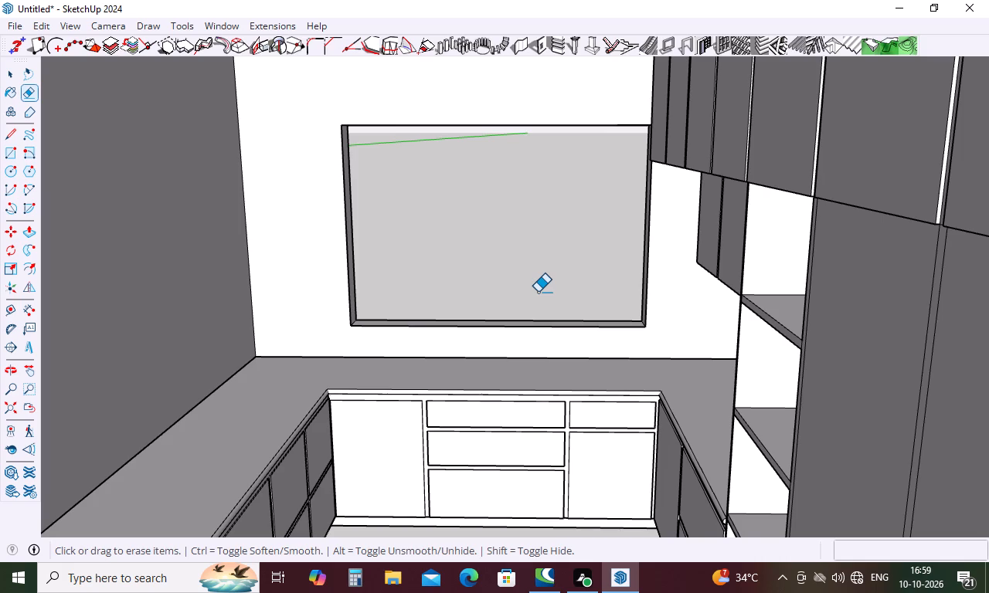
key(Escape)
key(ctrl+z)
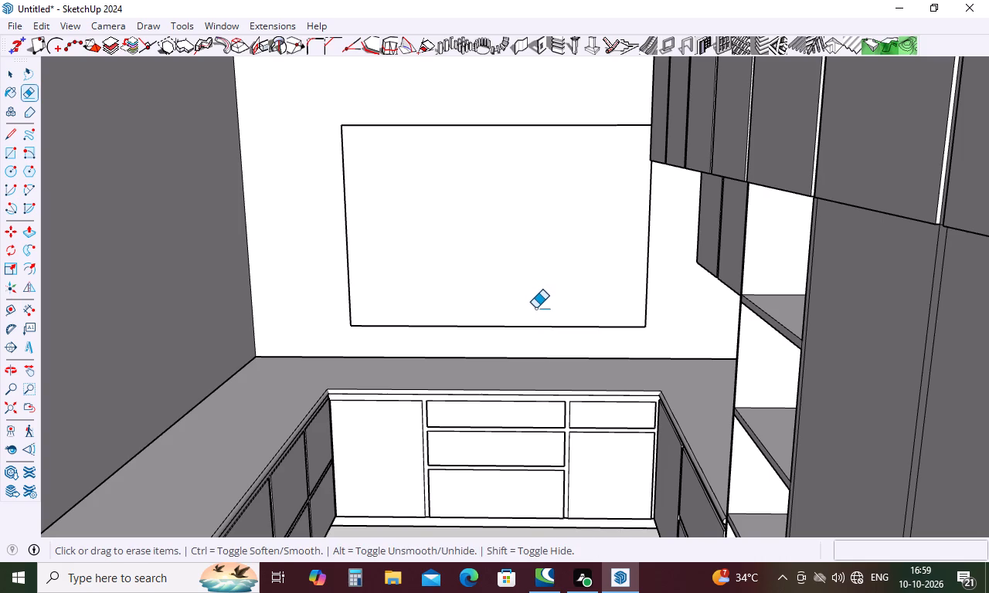
Create a rectangular window frame on the opening's face, 5 7/8" deep and 1 3/16" wide, located at the back.
scroll(535, 308, down, 4)
key(space)
scroll(535, 308, down, 8)
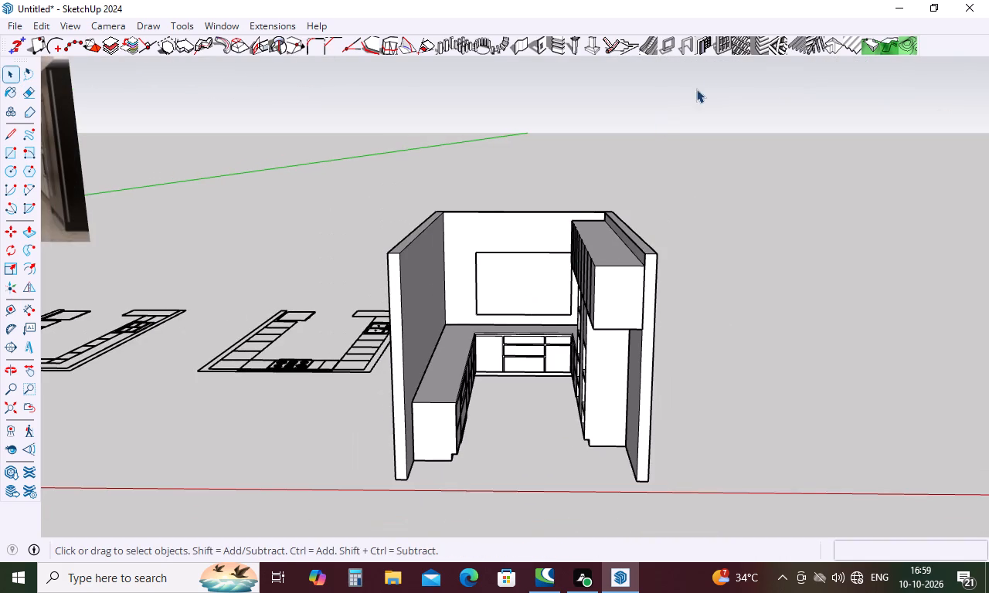
click(668, 45)
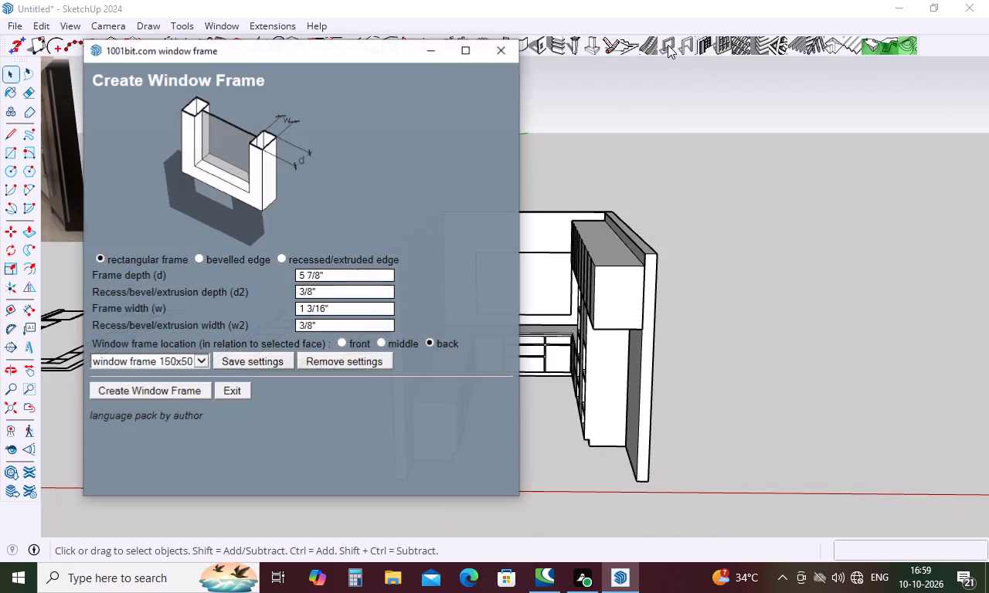
click(185, 398)
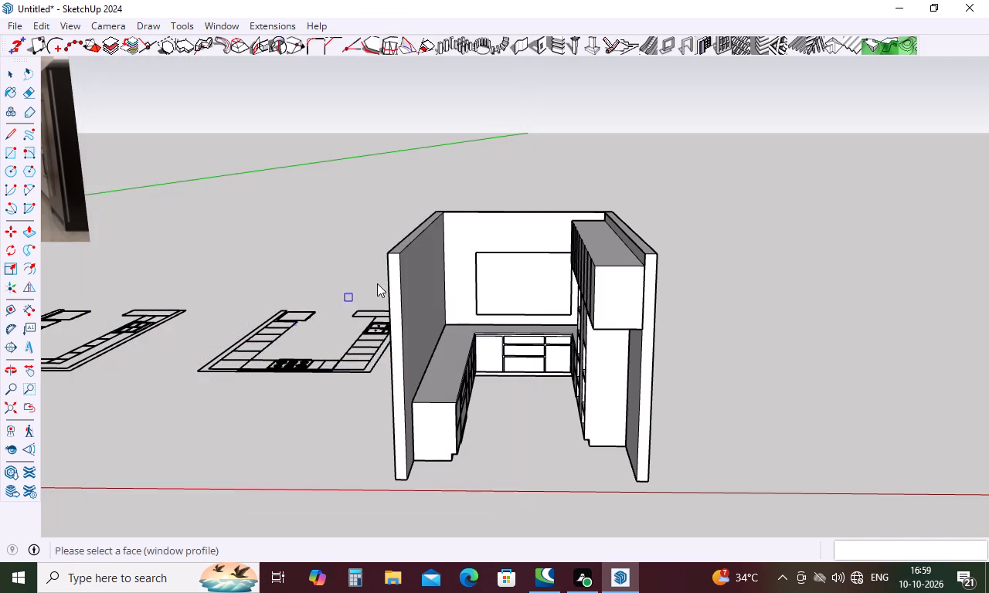
double_click(491, 303)
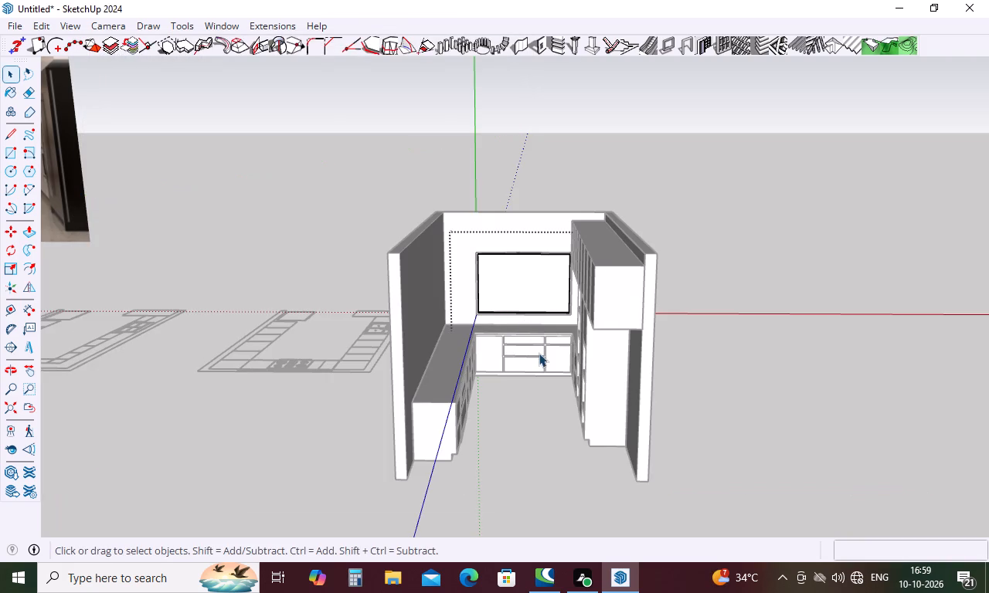
key(space)
click(538, 394)
Delete the pane face inside the new window frame and leave the group editing.
scroll(536, 306, up, 10)
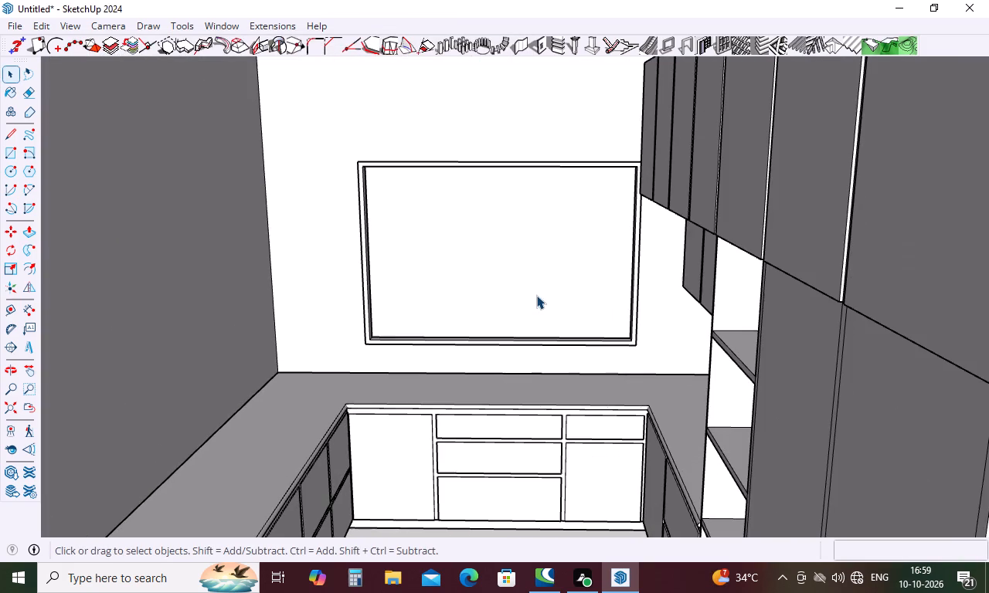
click(536, 295)
triple_click(532, 295)
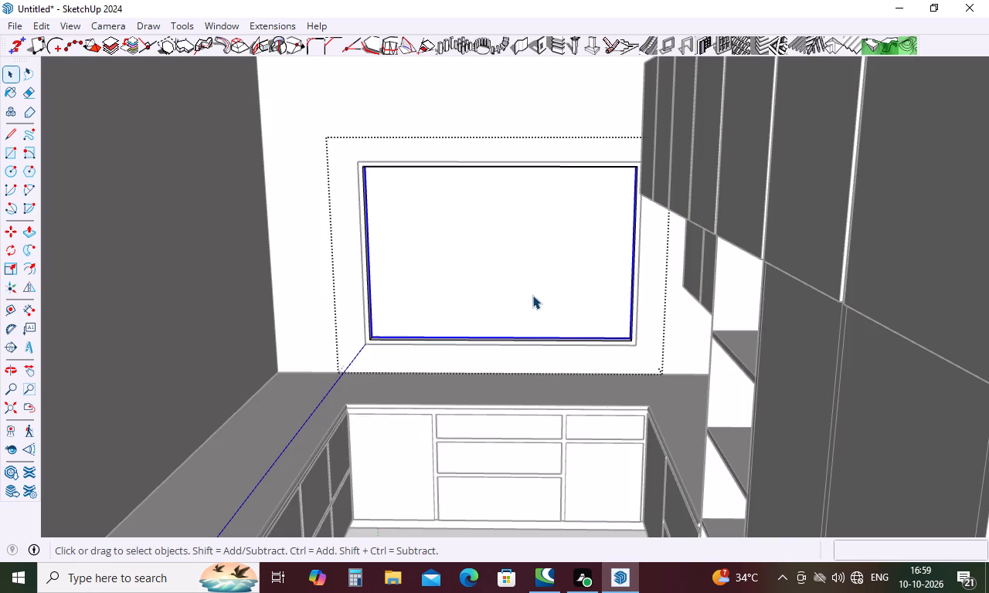
click(532, 295)
double_click(532, 295)
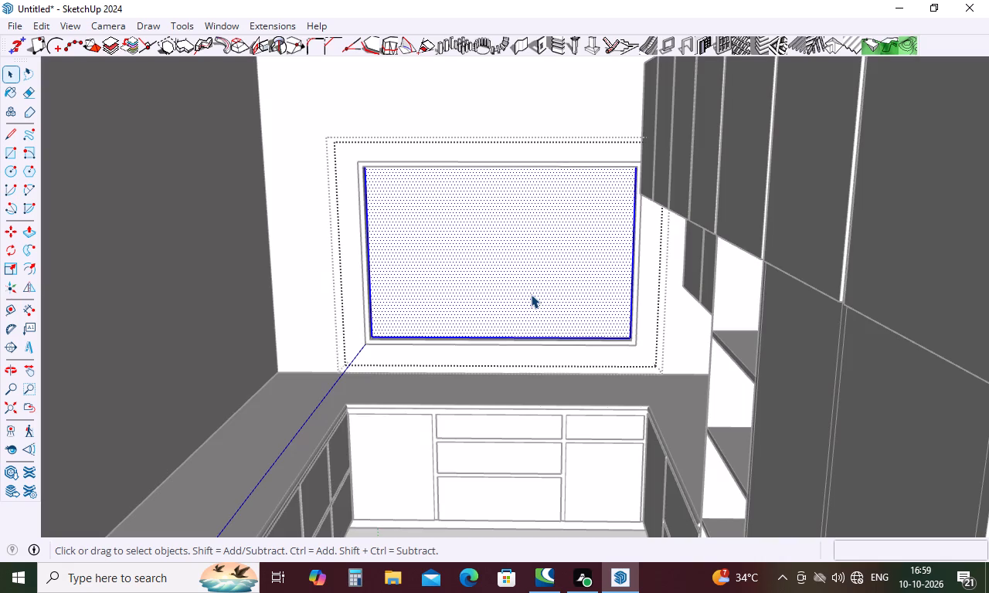
key(Delete)
scroll(471, 314, down, 4)
scroll(539, 248, down, 10)
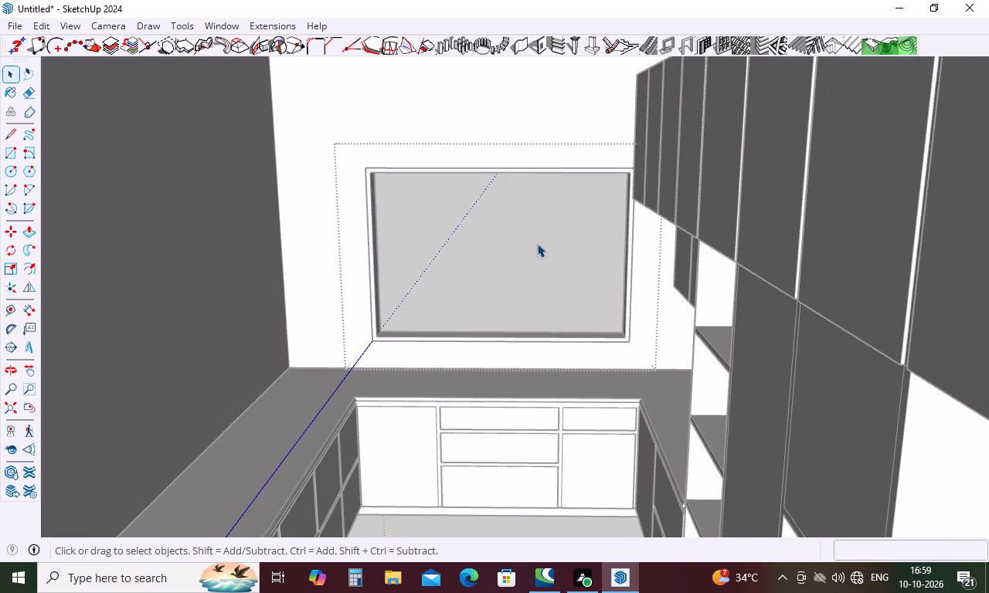
scroll(537, 238, down, 11)
scroll(537, 237, up, 1)
scroll(537, 228, down, 17)
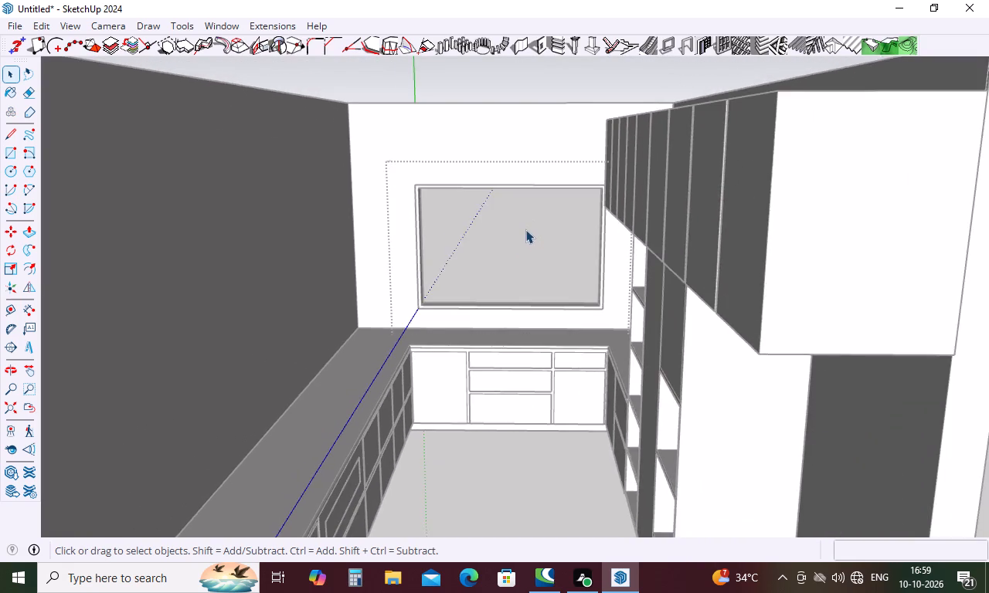
scroll(525, 229, down, 11)
click(534, 376)
scroll(588, 224, up, 10)
click(435, 227)
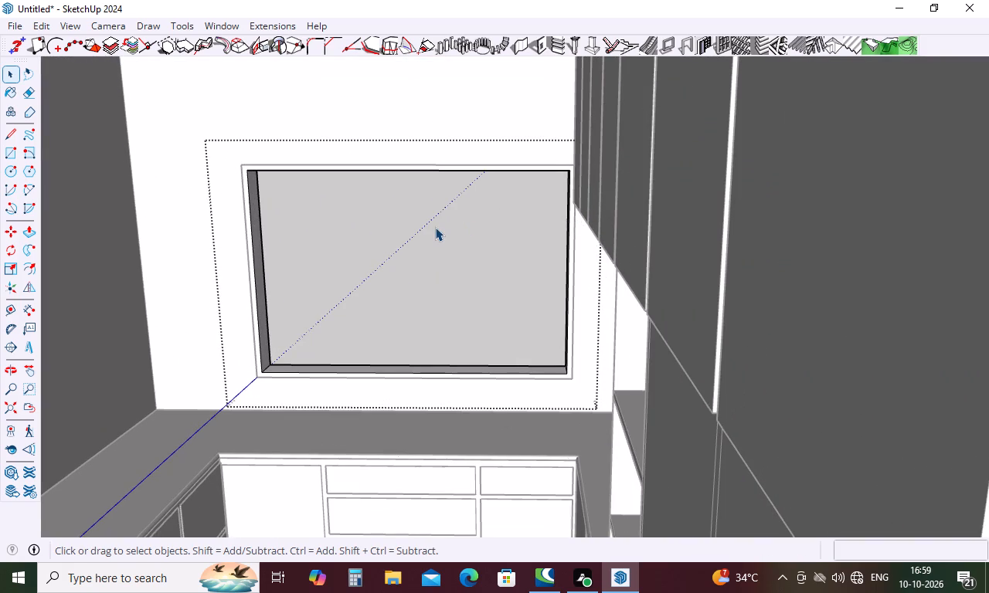
scroll(379, 211, down, 16)
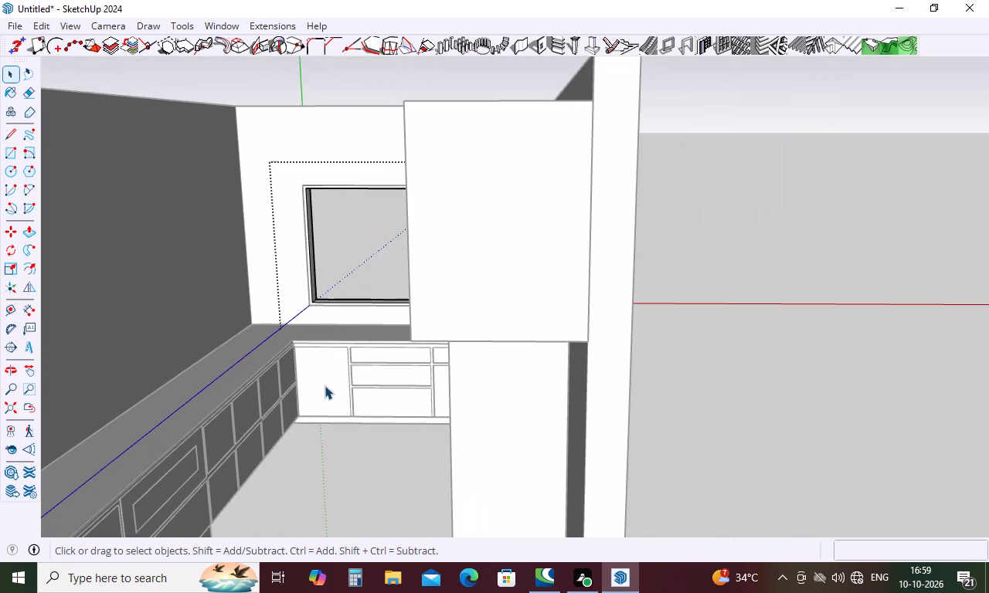
click(325, 385)
Examine the window's frame divisions in the kitchen reference image with the green chairs.
scroll(393, 311, down, 5)
scroll(487, 297, down, 16)
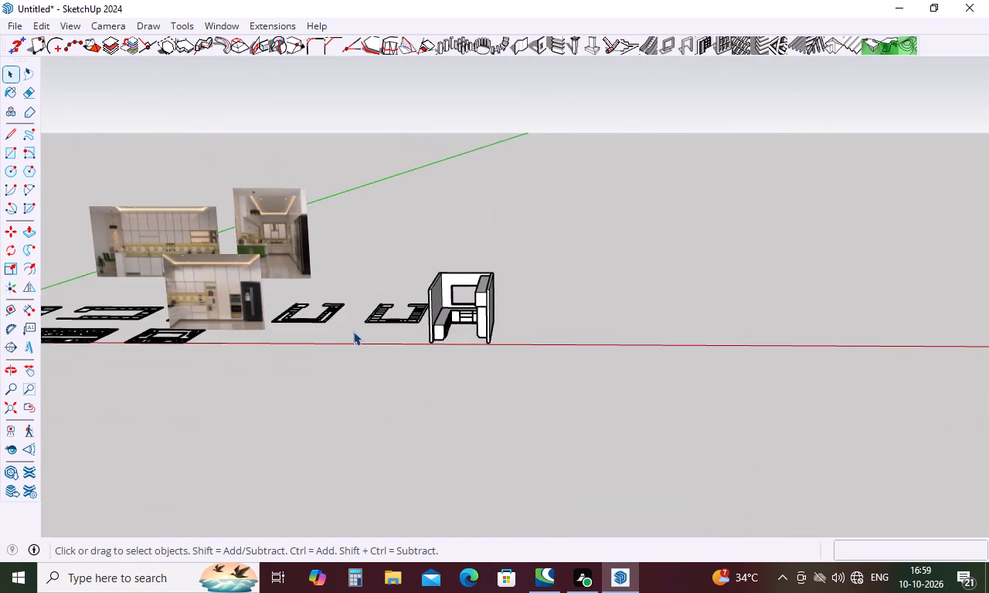
scroll(287, 278, up, 5)
scroll(267, 203, up, 17)
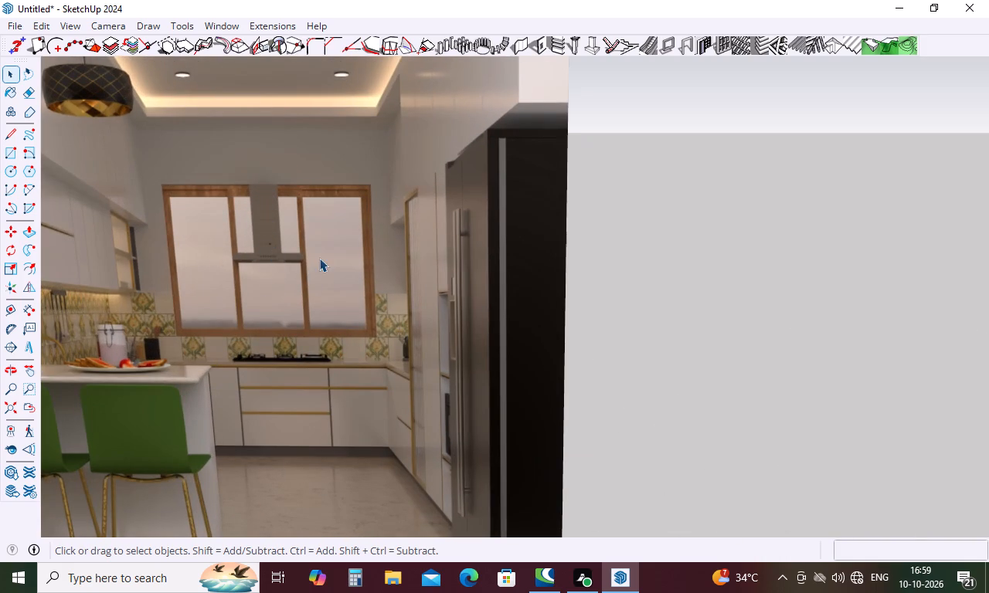
scroll(239, 208, down, 11)
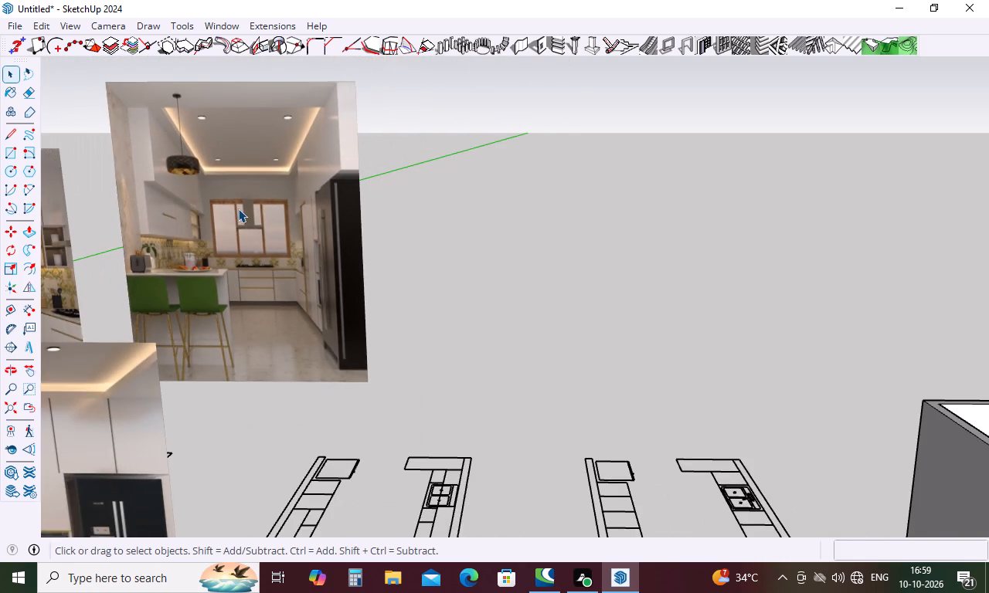
scroll(238, 208, down, 4)
scroll(239, 211, up, 12)
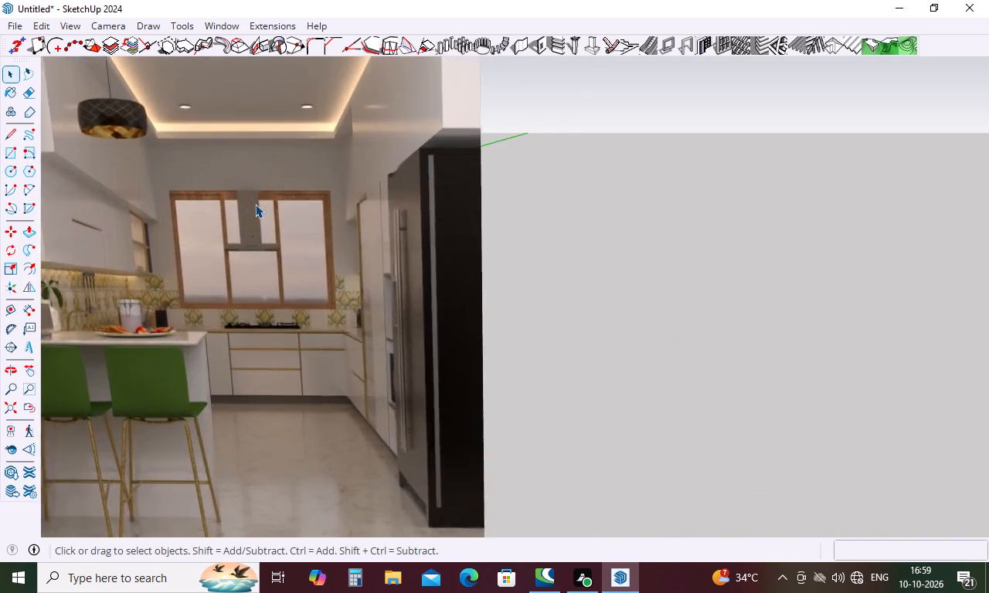
scroll(255, 204, up, 8)
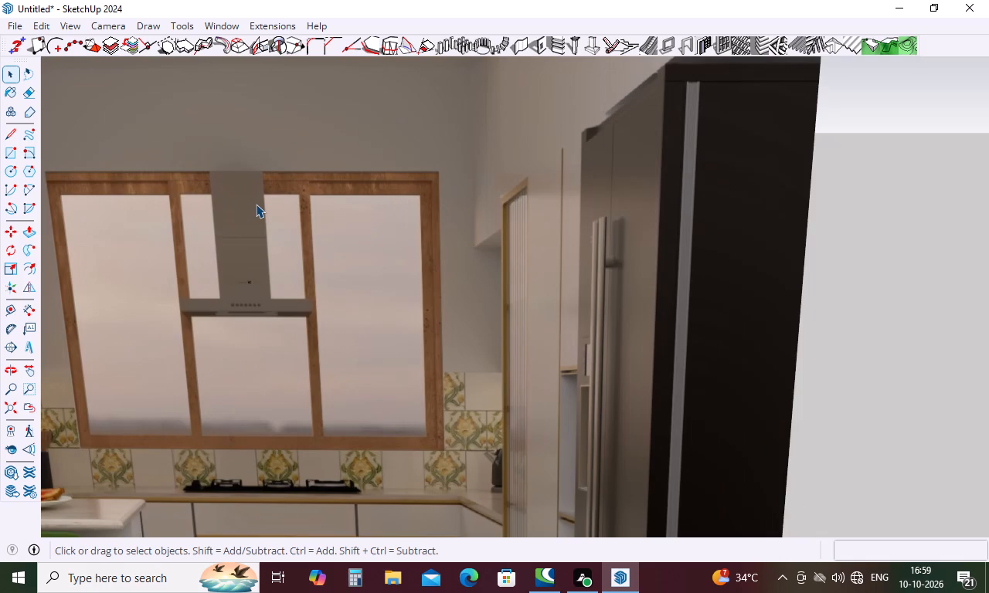
scroll(256, 204, down, 16)
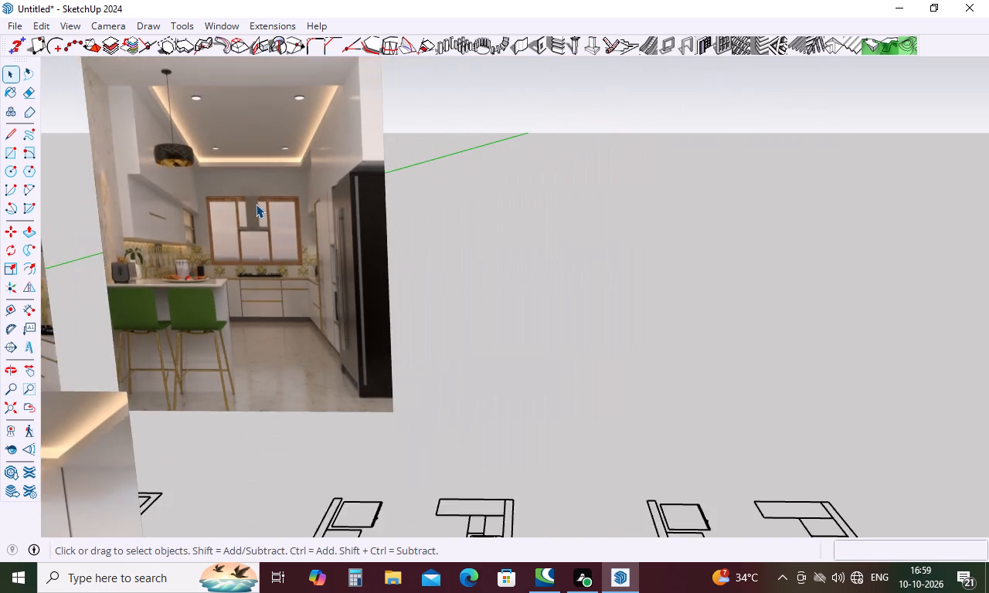
scroll(256, 204, down, 11)
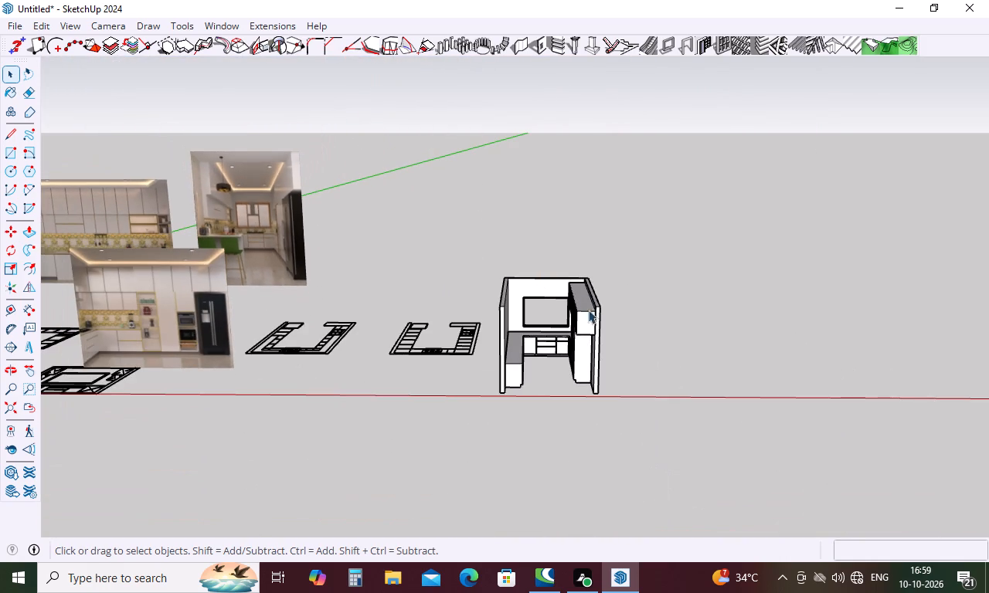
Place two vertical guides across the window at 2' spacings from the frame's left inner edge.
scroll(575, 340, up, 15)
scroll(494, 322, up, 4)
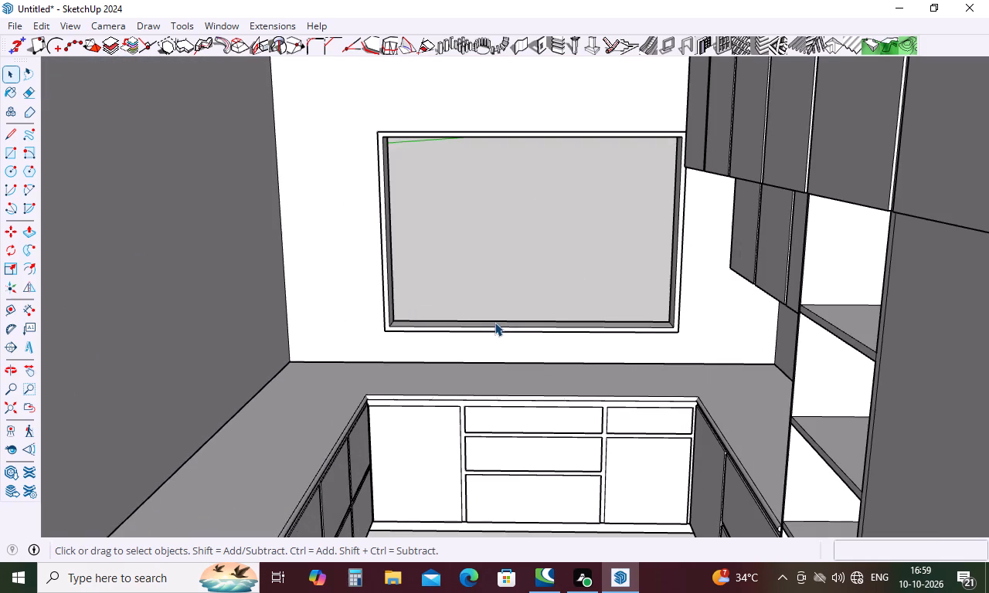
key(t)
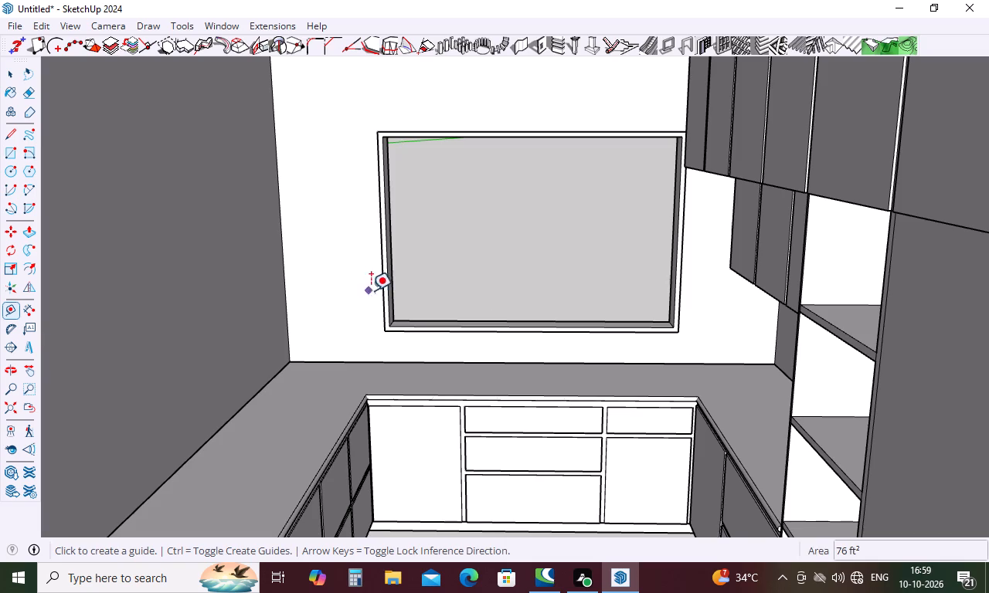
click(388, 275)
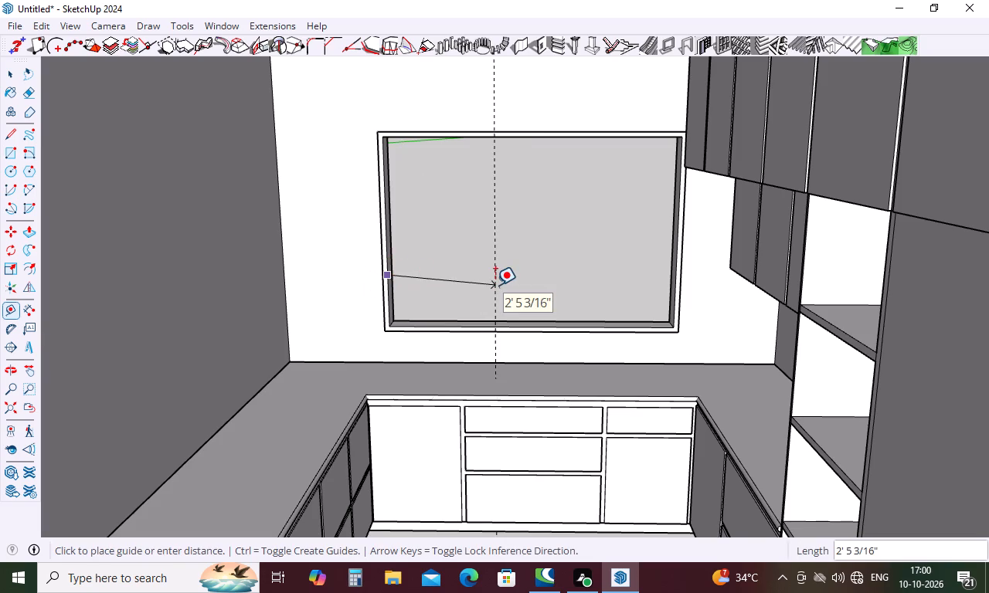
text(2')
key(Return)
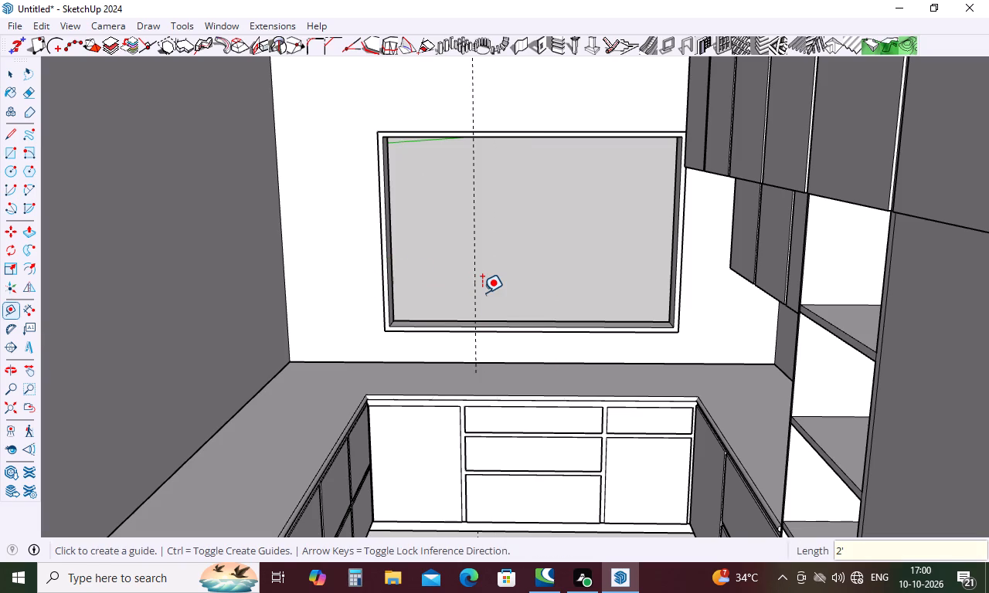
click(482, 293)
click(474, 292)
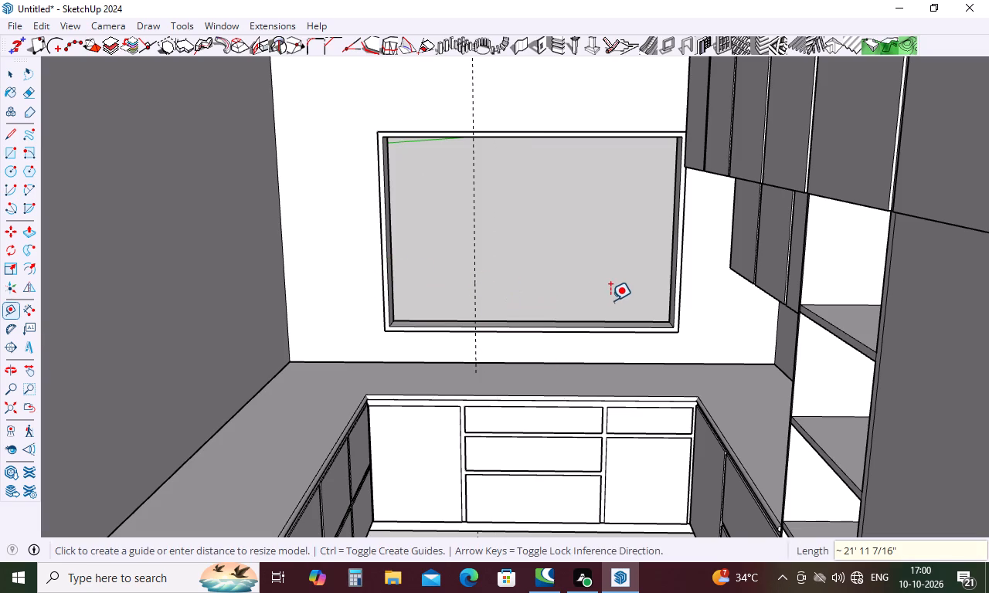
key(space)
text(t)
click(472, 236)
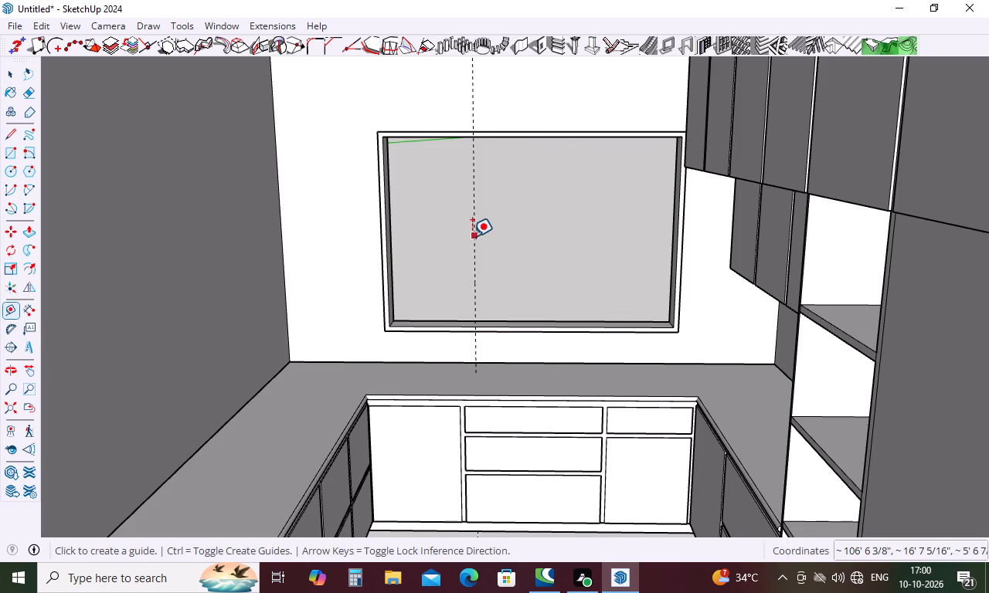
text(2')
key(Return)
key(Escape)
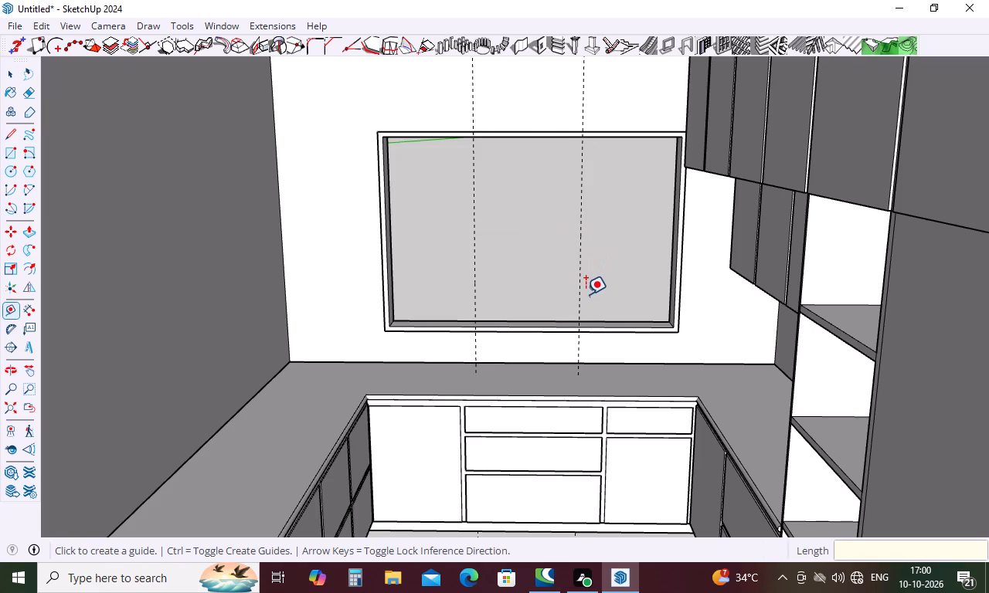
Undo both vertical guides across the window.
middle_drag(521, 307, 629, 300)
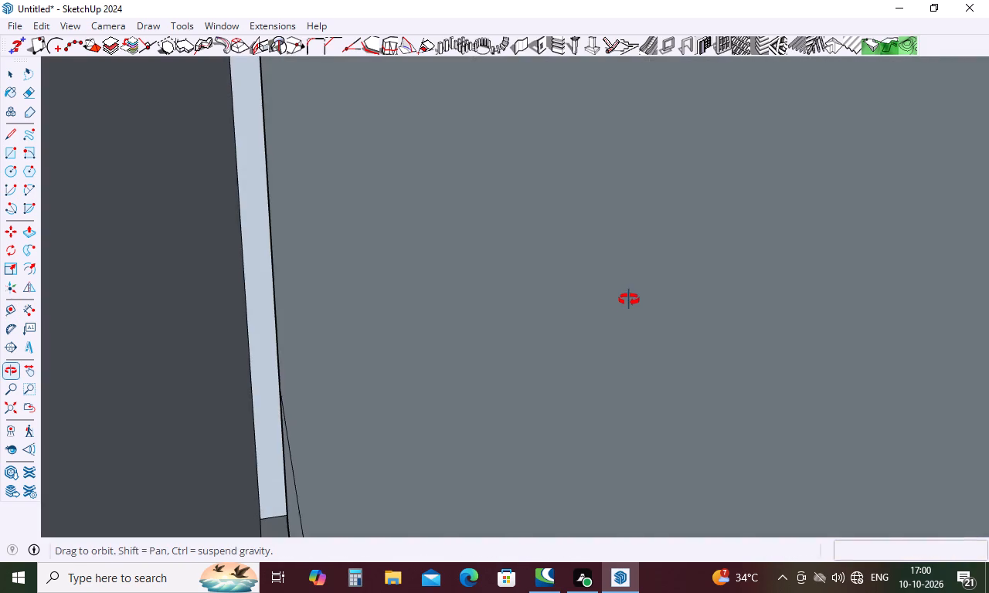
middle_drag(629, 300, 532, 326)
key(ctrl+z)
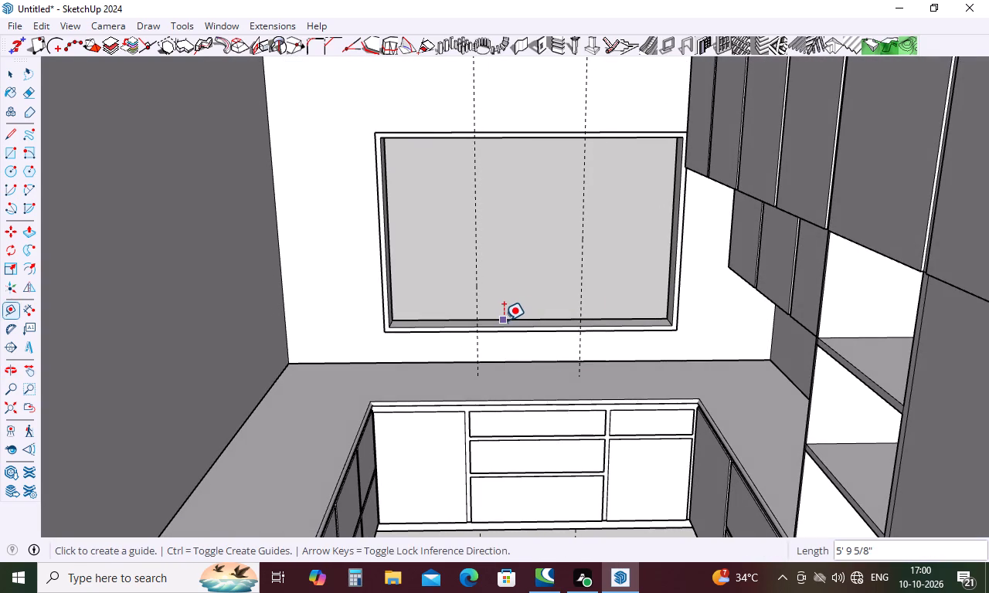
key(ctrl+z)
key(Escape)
Place a vertical guide 2' in from the left inner edge of the window frame.
key(t)
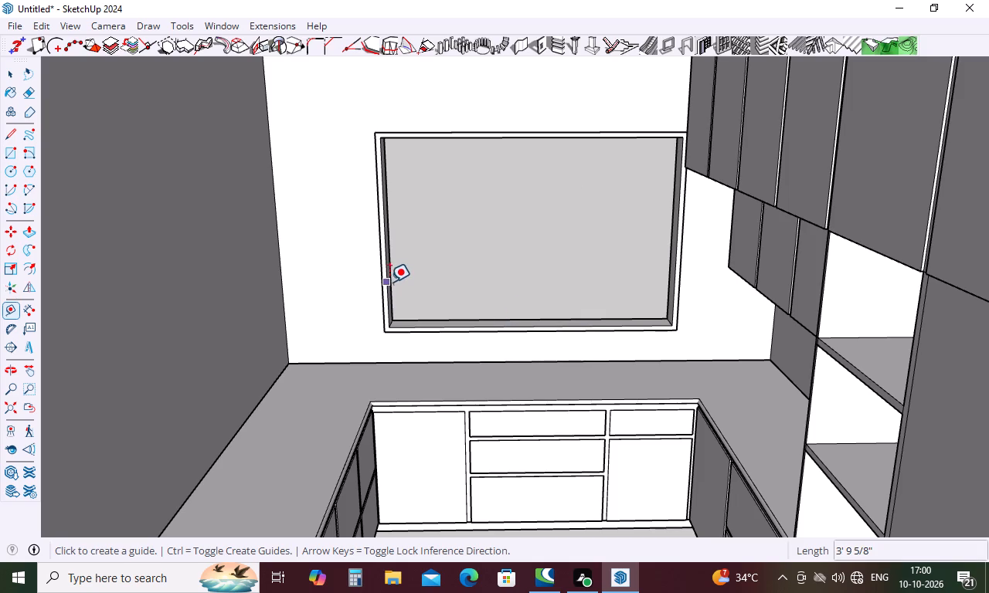
scroll(388, 269, up, 11)
drag(382, 258, 397, 256)
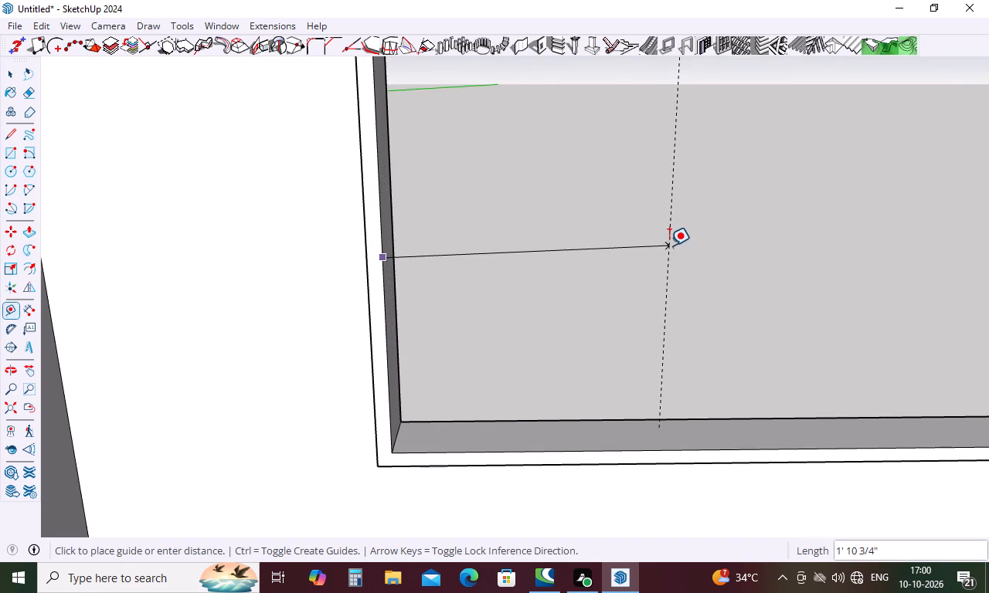
scroll(669, 246, down, 5)
middle_drag(669, 246, 593, 255)
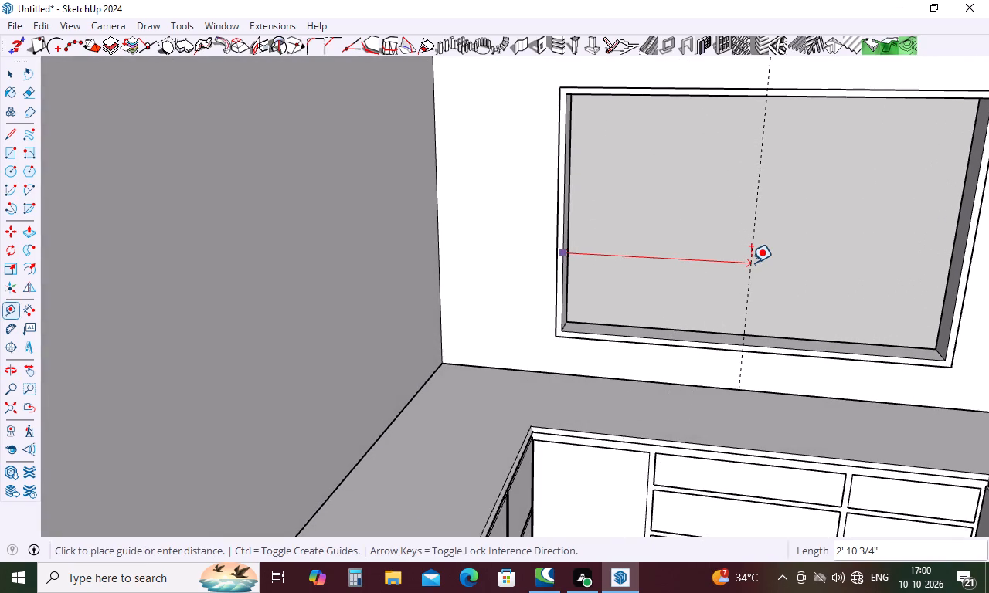
text(2')
key(Return)
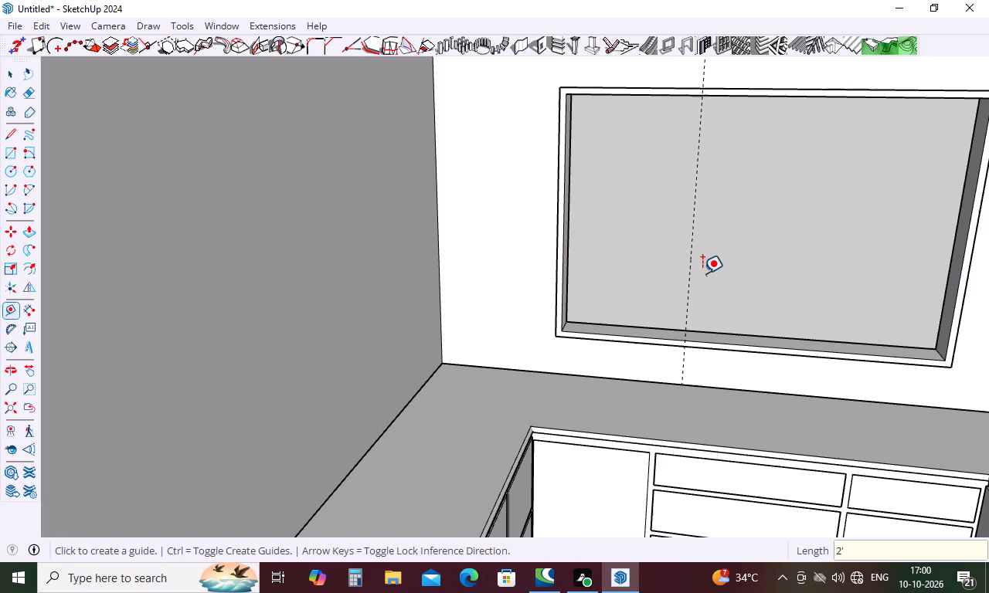
Place a second vertical guide across the window, 2' further in from the first guide.
click(692, 266)
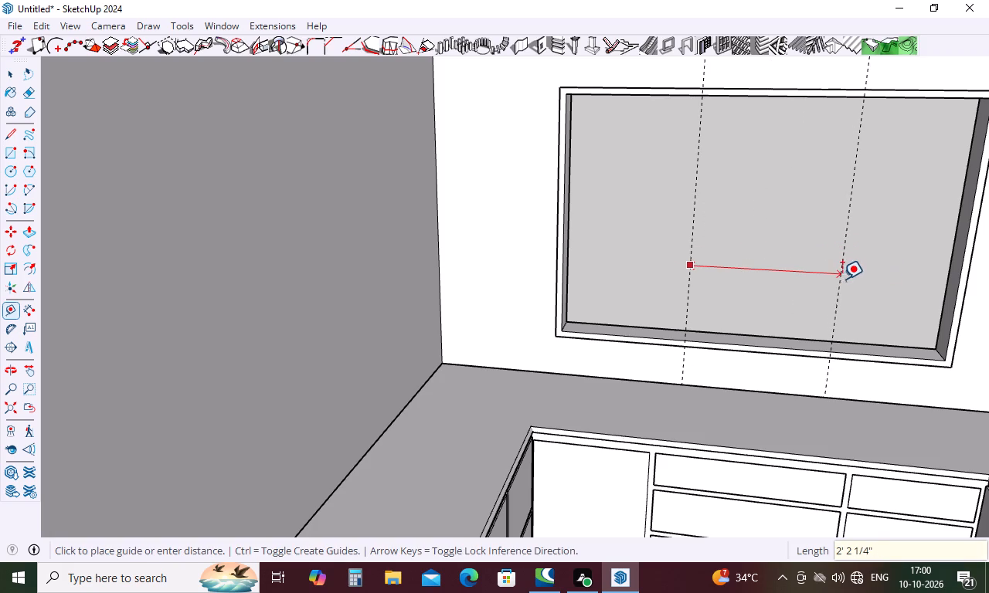
text(2')
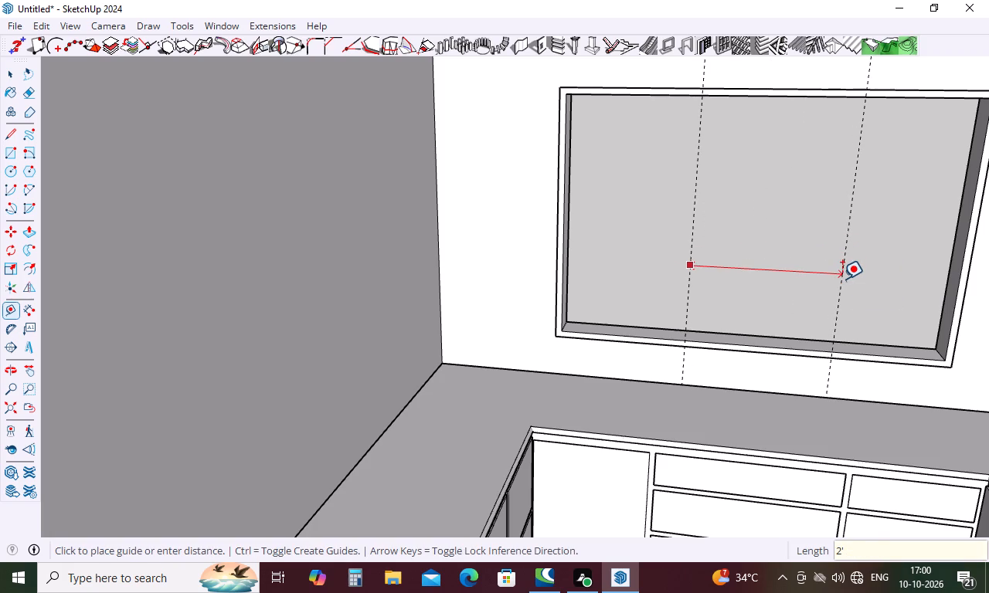
key(Return)
key(Escape)
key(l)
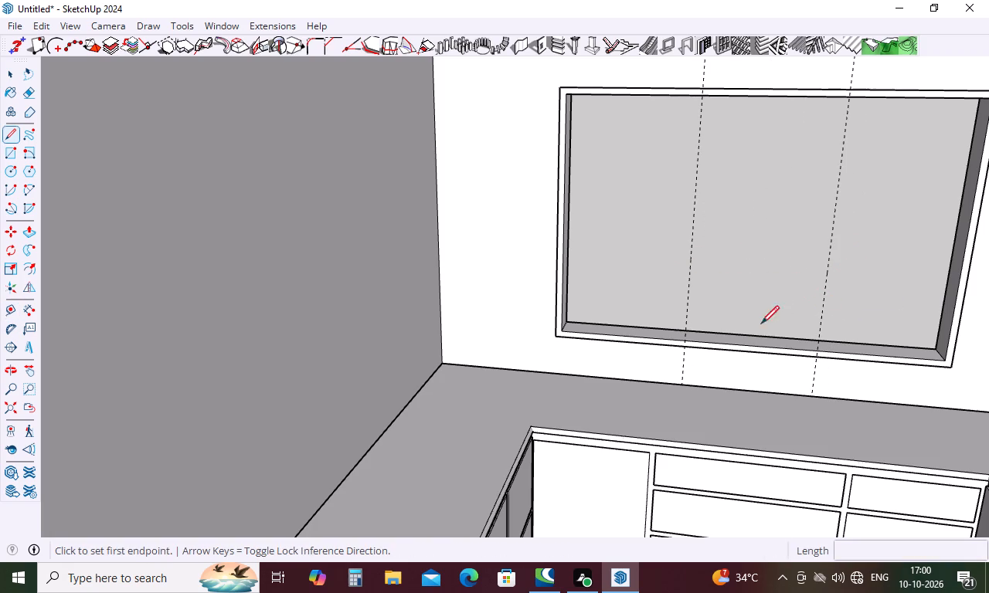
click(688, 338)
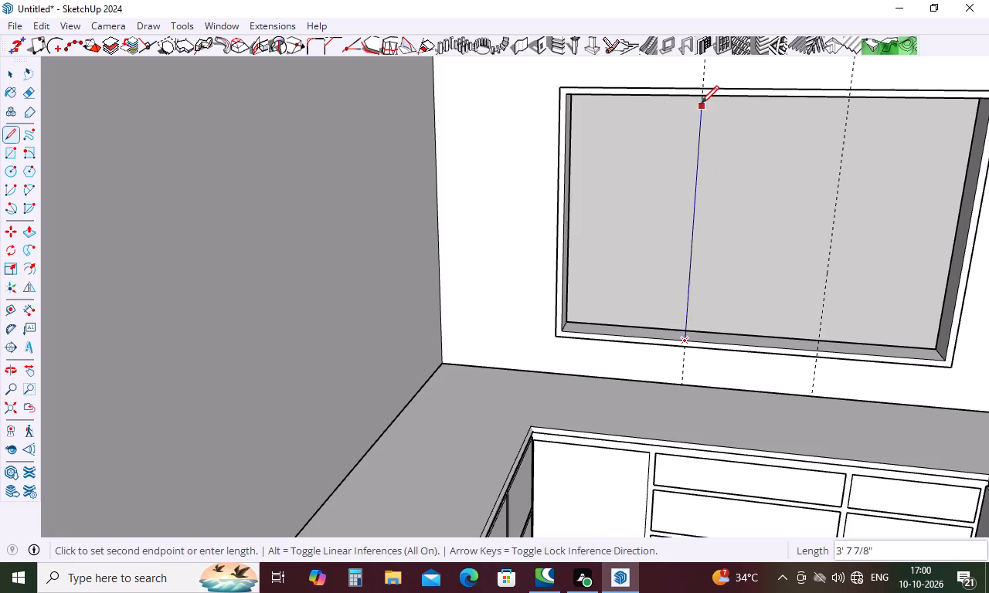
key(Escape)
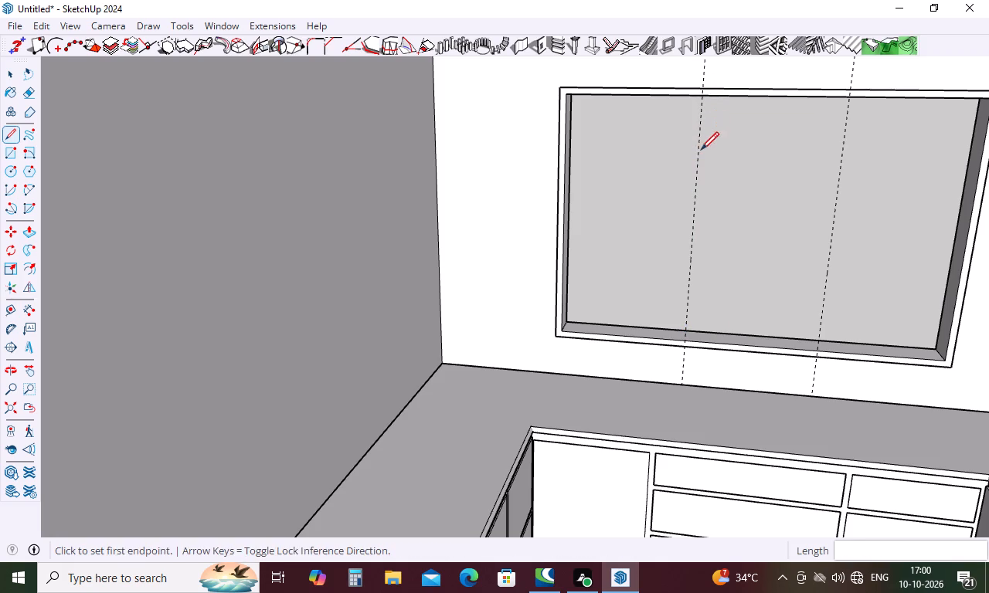
Add a vertical guide .5" to each side of the first window division guide.
key(t)
click(691, 223)
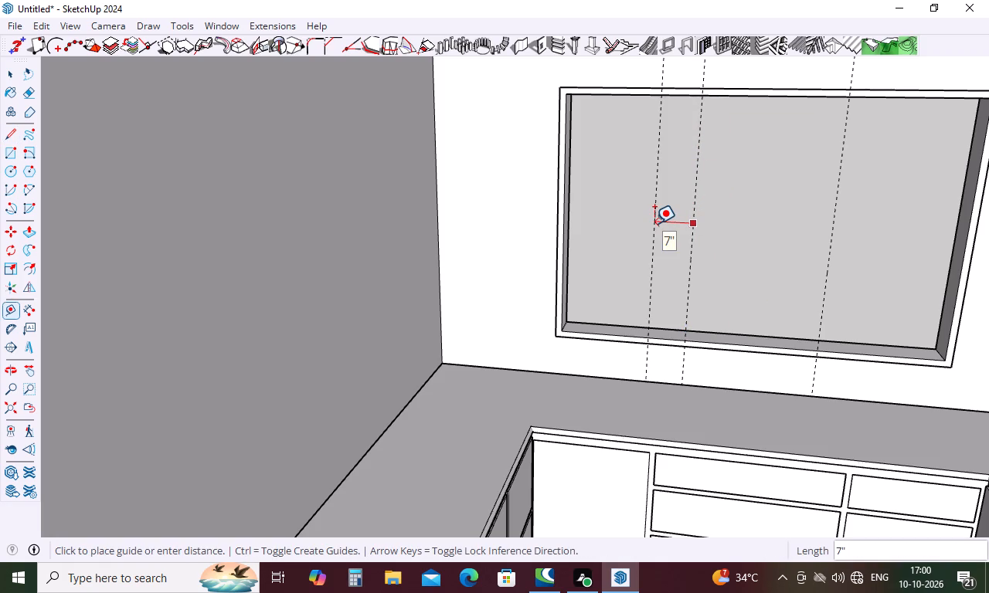
key(period)
key(5)
key(Return)
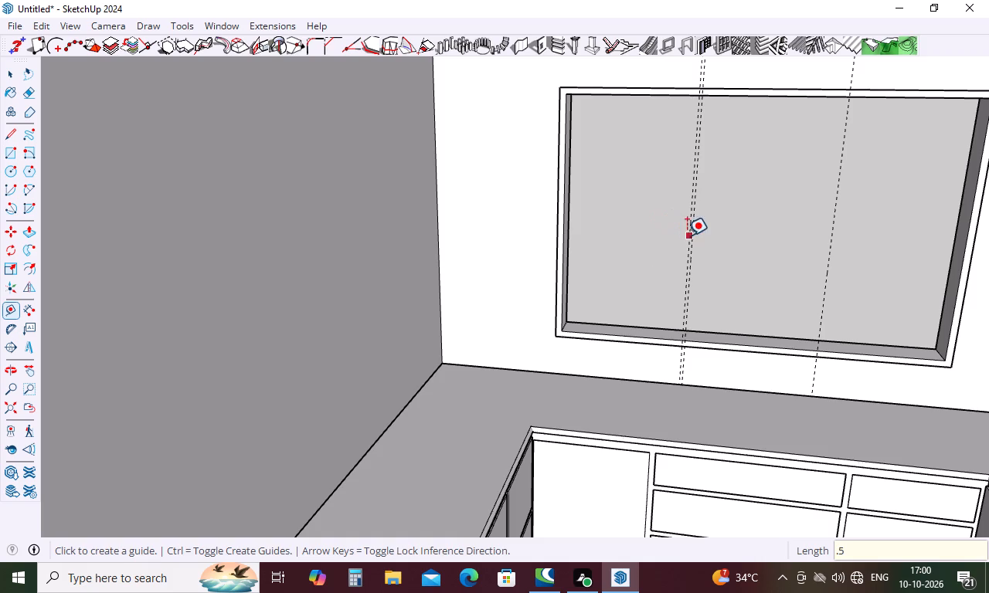
scroll(699, 225, up, 5)
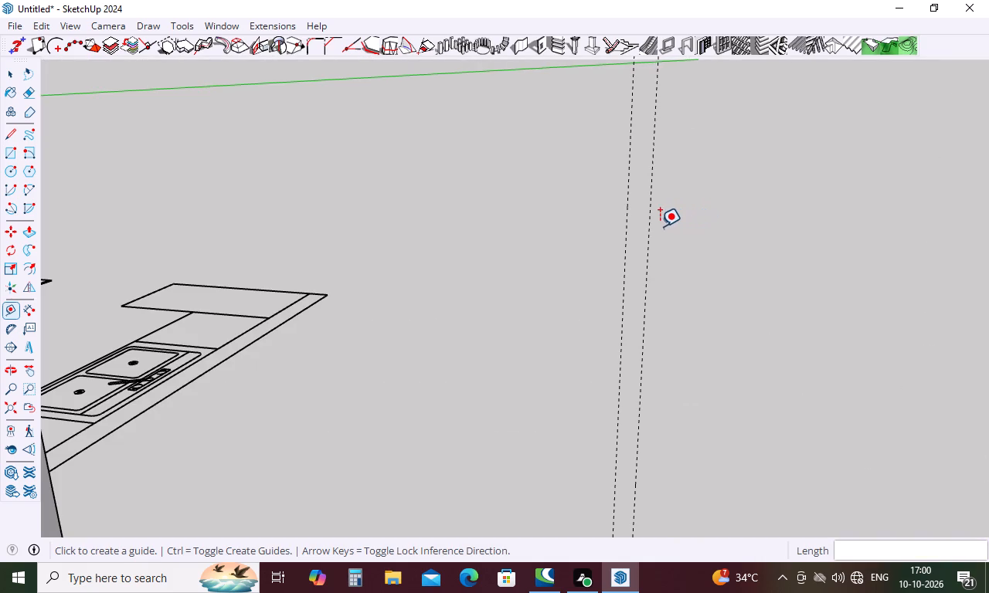
click(649, 226)
key(period)
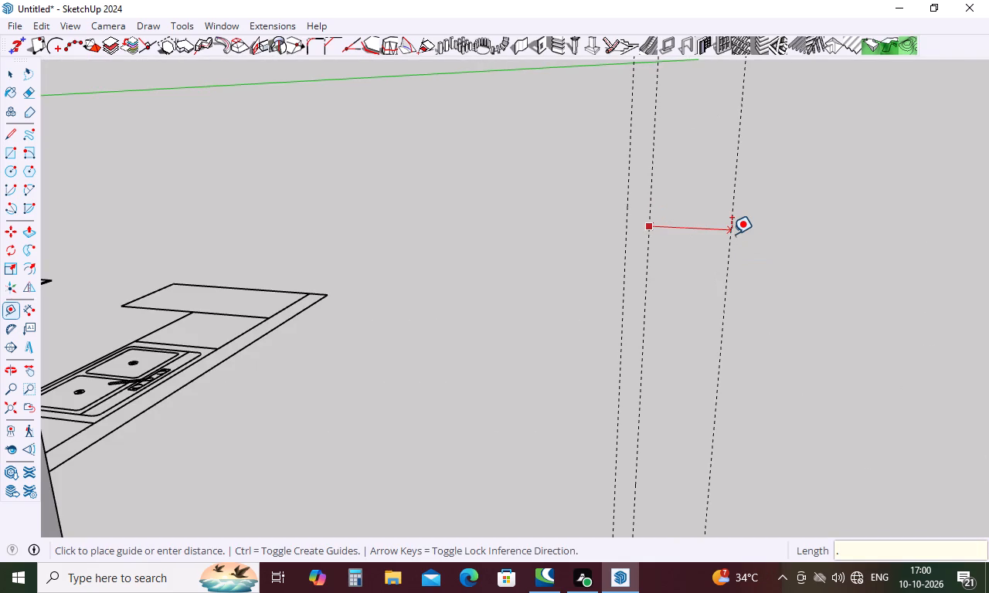
key(5)
key(Return)
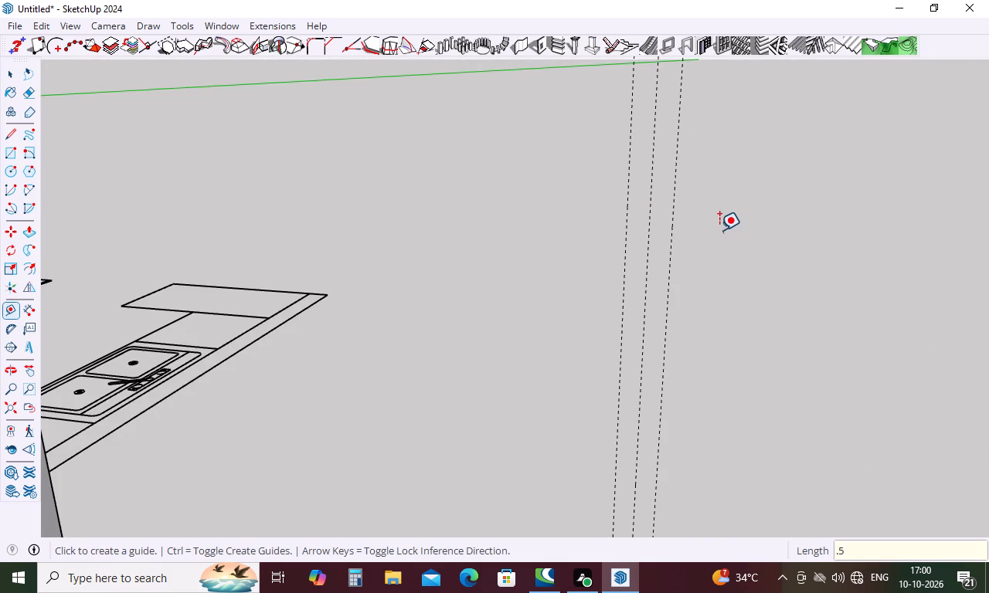
Add a vertical guide .5" to each side of the second window division guide.
scroll(718, 230, down, 5)
scroll(707, 341, up, 3)
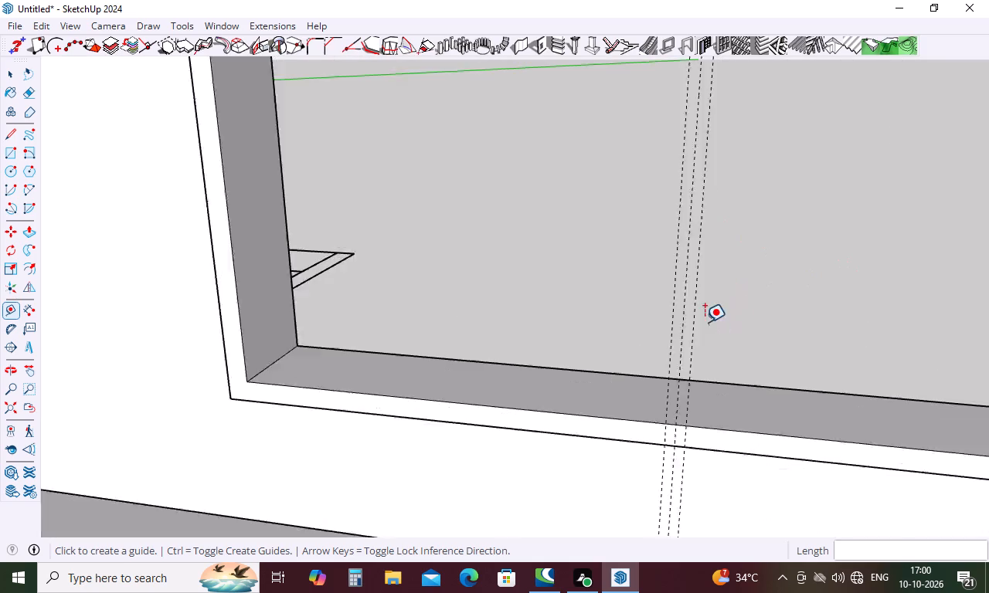
scroll(705, 322, up, 3)
scroll(641, 320, down, 4)
scroll(630, 367, up, 16)
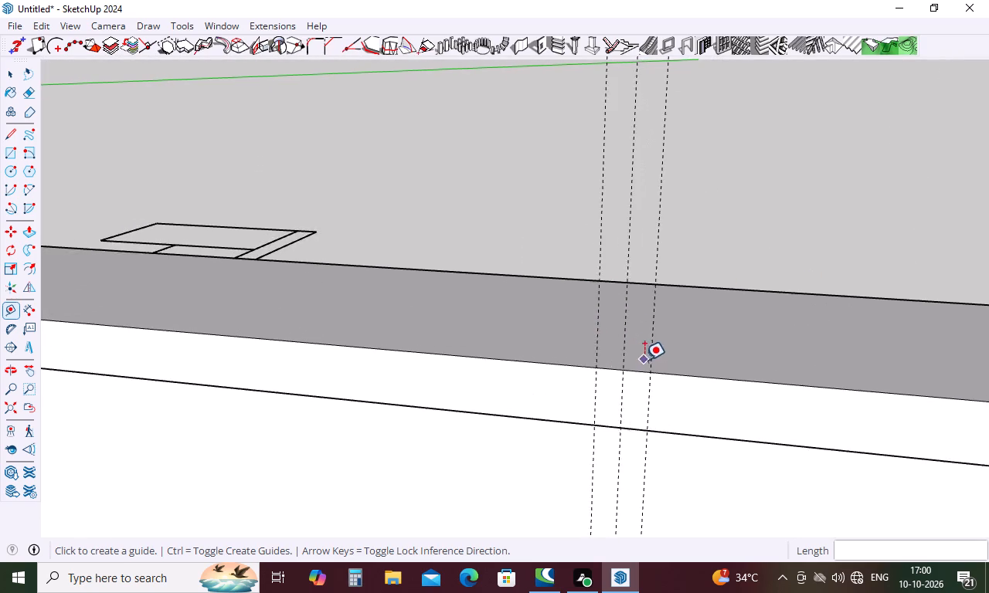
scroll(644, 360, up, 6)
scroll(546, 343, down, 12)
scroll(544, 337, down, 12)
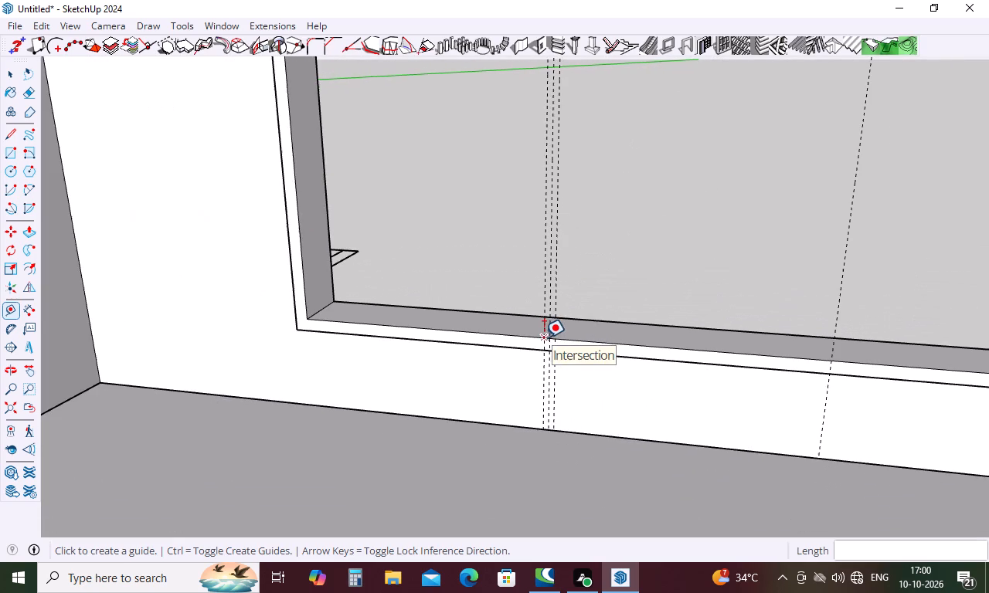
click(838, 300)
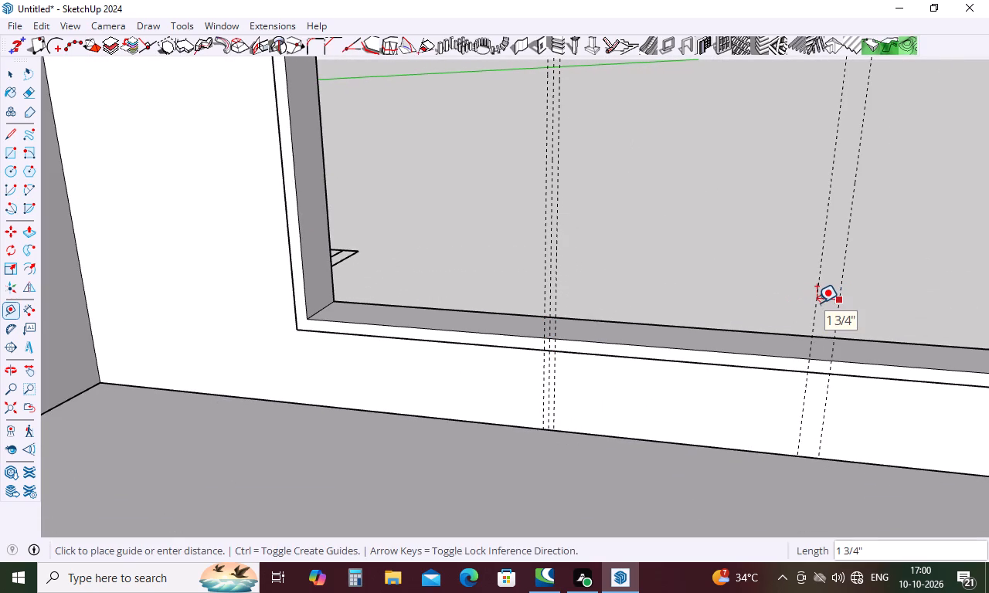
text(.5)
key(Return)
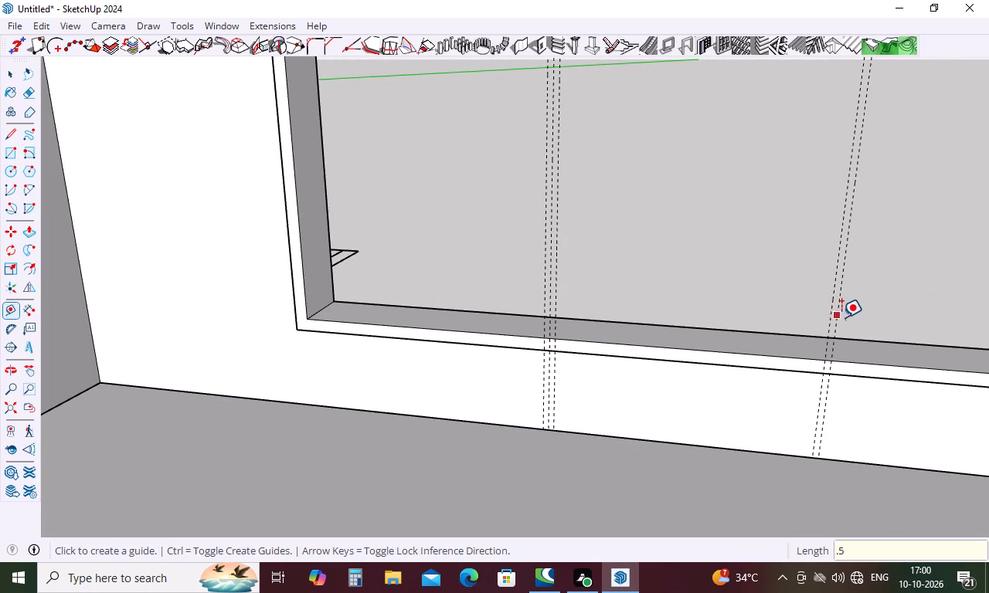
click(835, 329)
text(.5)
key(Return)
key(Escape)
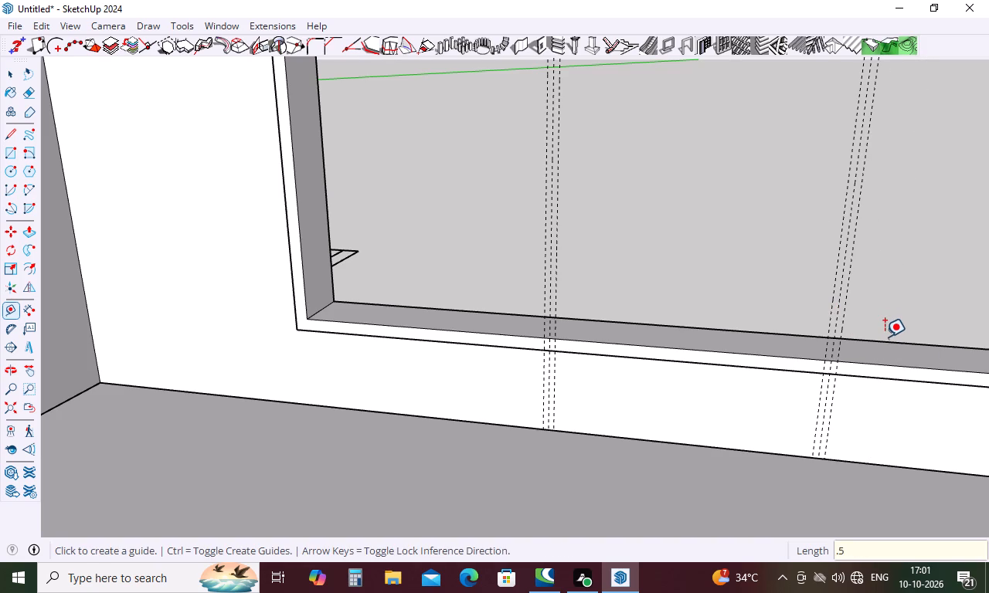
Draw a 1" wide full-height rectangle between the outer guides of the first division, from the frame's lower to upper inner edge.
key(r)
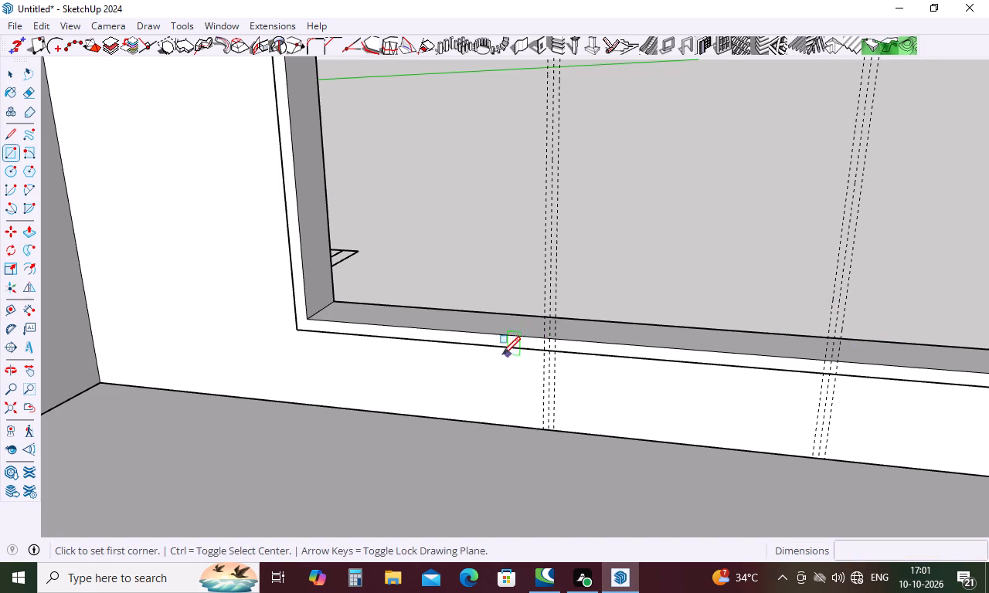
scroll(515, 340, up, 5)
scroll(576, 336, up, 5)
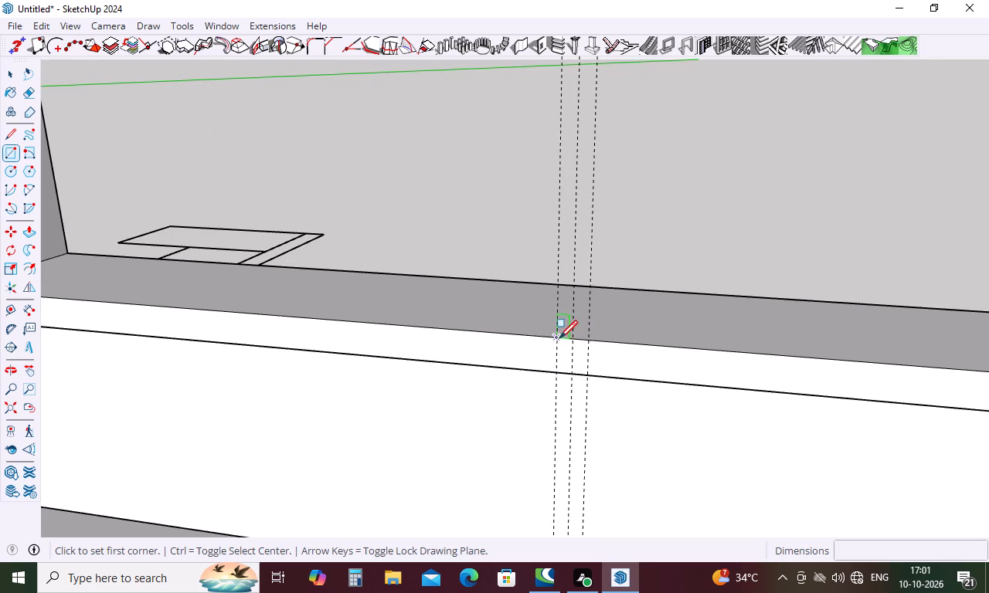
click(559, 338)
scroll(552, 425, down, 18)
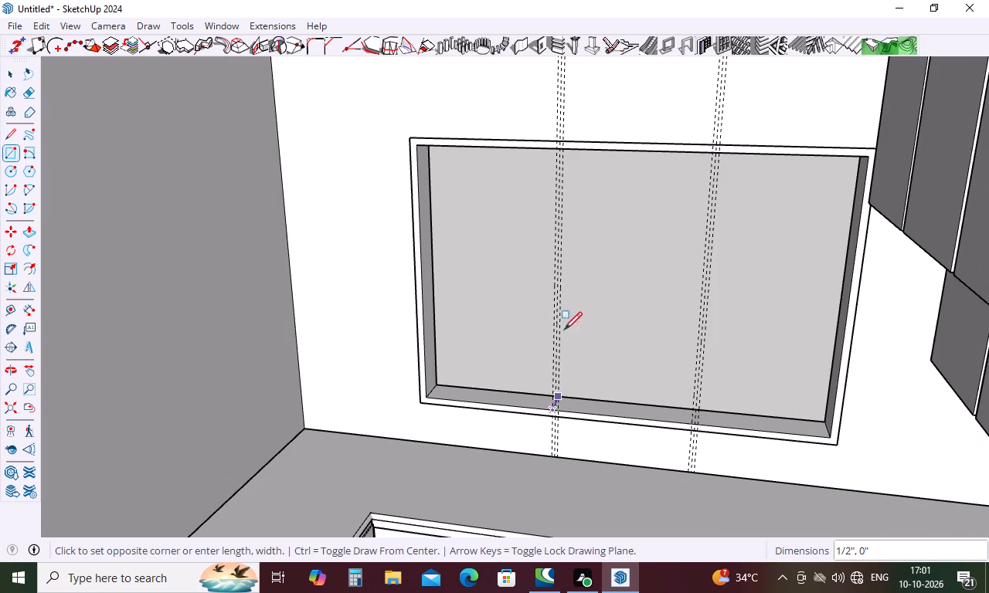
scroll(563, 144, up, 15)
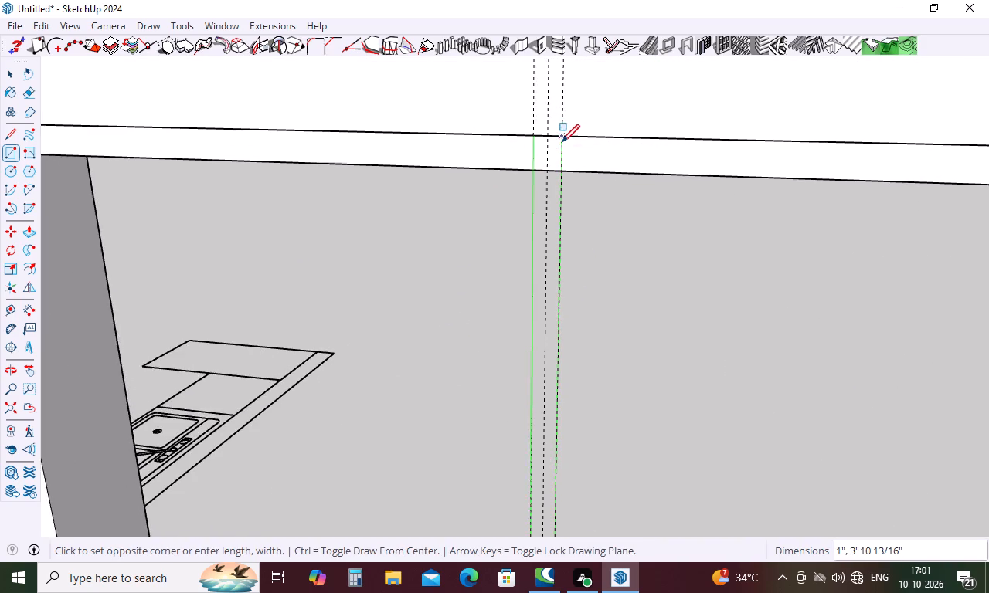
scroll(562, 142, up, 5)
click(562, 189)
Draw a 1" by 3' 10 13/16" rectangle between the outer guides of the second division, up to the frame's top outer edge.
scroll(540, 157, down, 6)
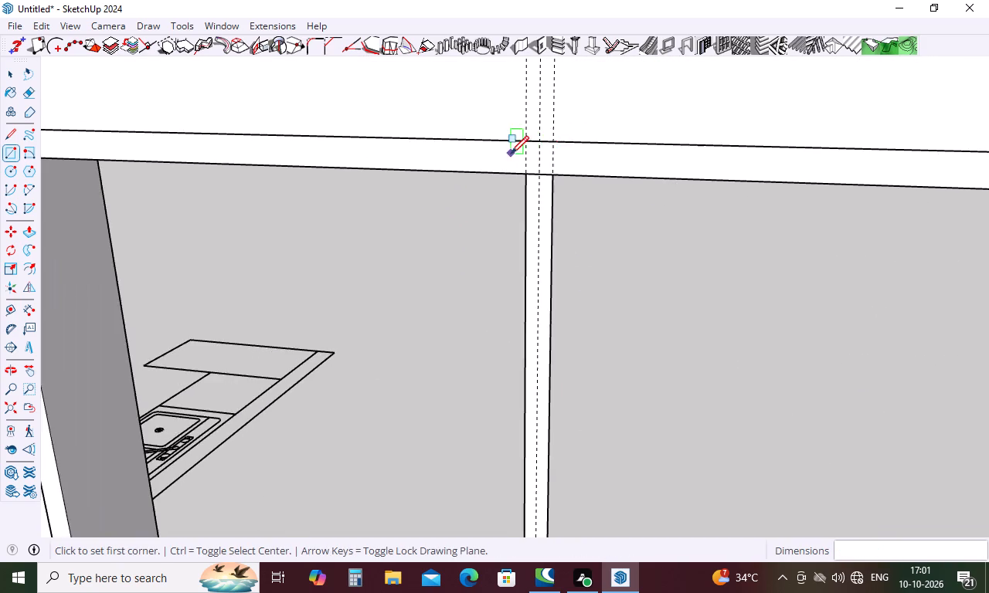
scroll(511, 154, down, 20)
scroll(592, 348, up, 3)
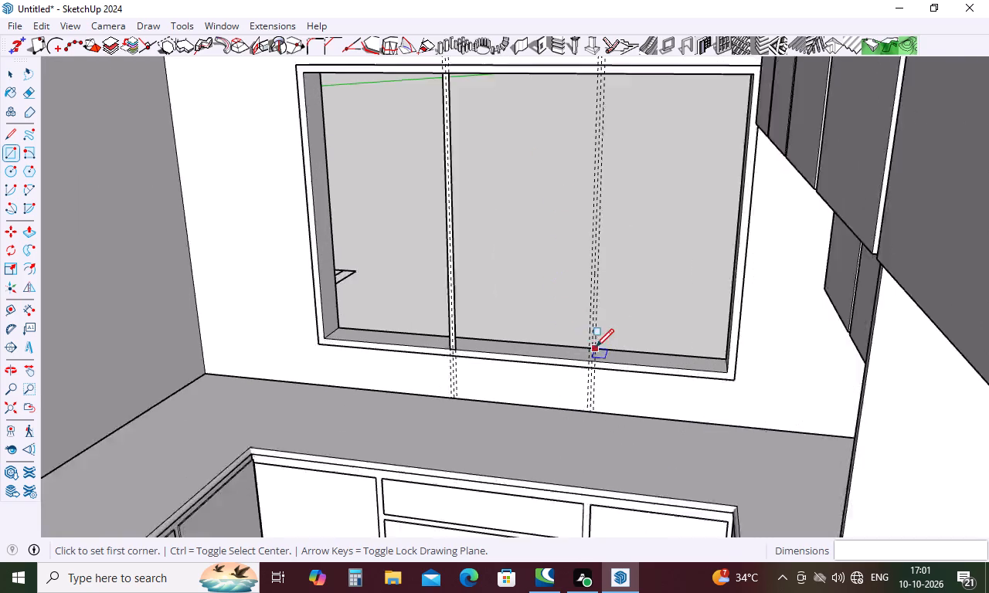
scroll(596, 347, up, 8)
scroll(599, 320, down, 6)
scroll(586, 354, up, 6)
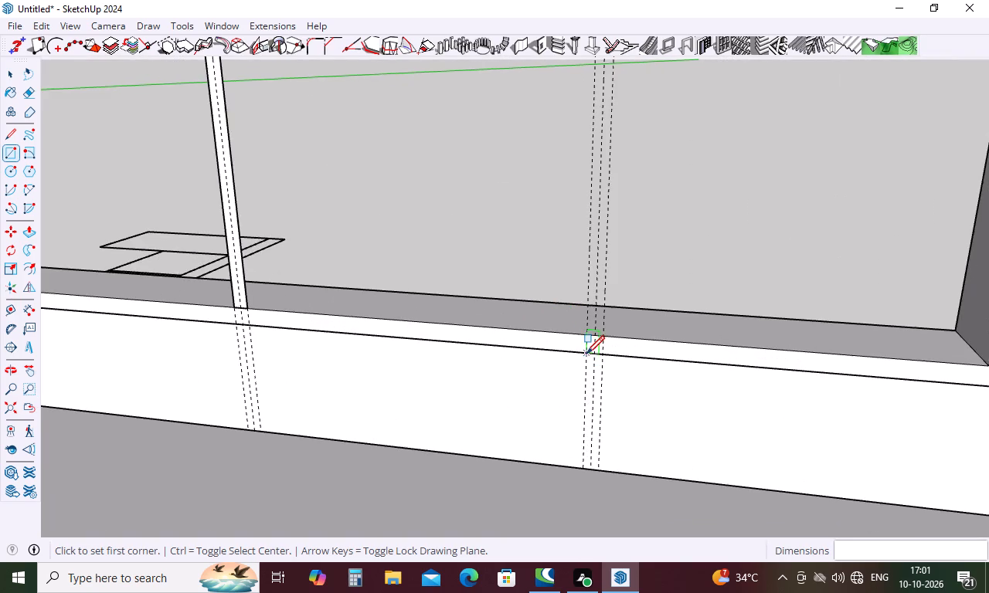
scroll(586, 352, up, 6)
click(591, 322)
scroll(550, 443, down, 12)
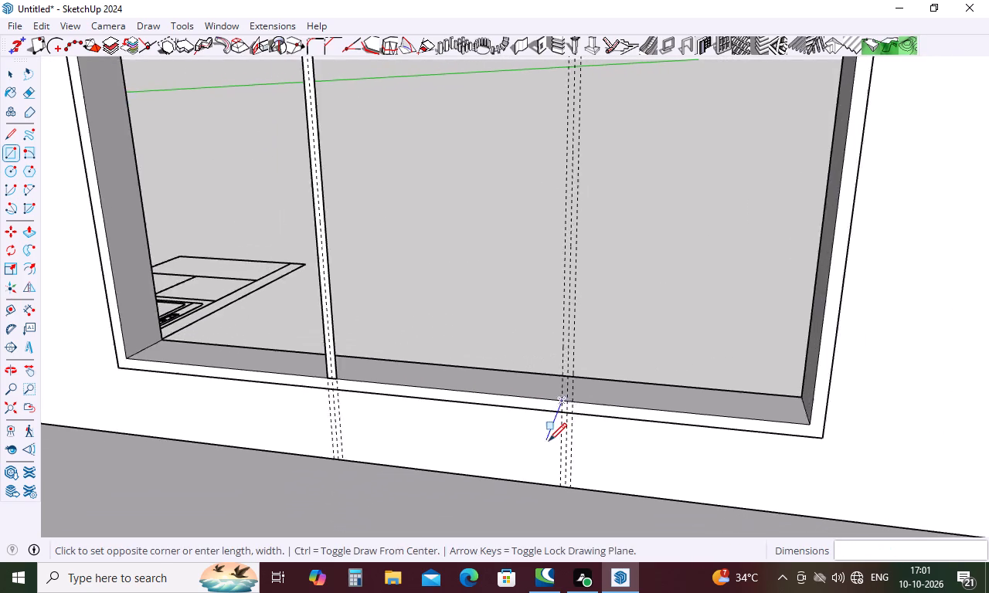
scroll(550, 425, down, 5)
scroll(562, 138, up, 5)
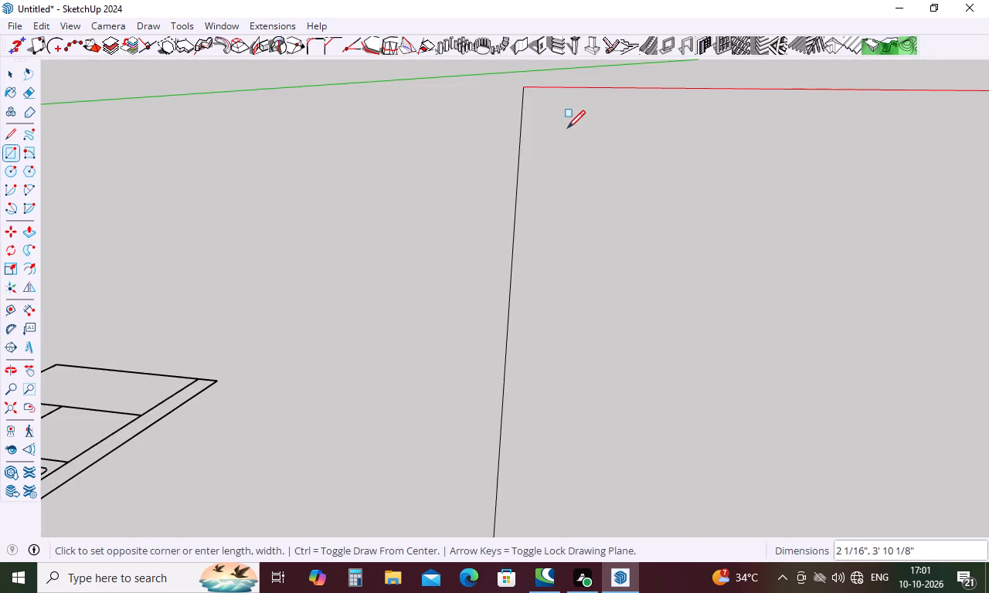
scroll(562, 152, down, 5)
click(576, 131)
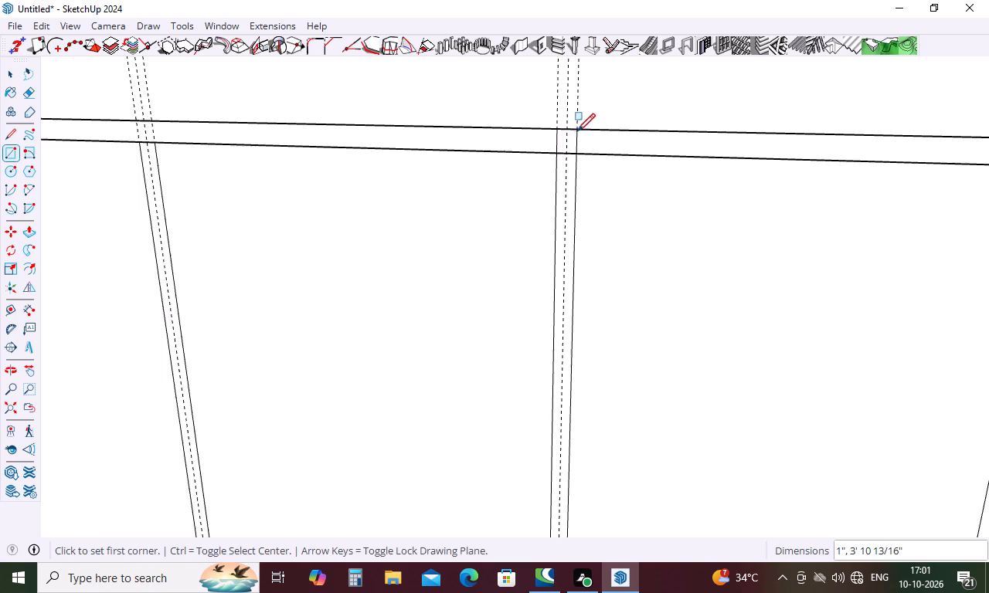
Delete the face filling the window opening around the two narrow mullion strips.
key(space)
click(608, 268)
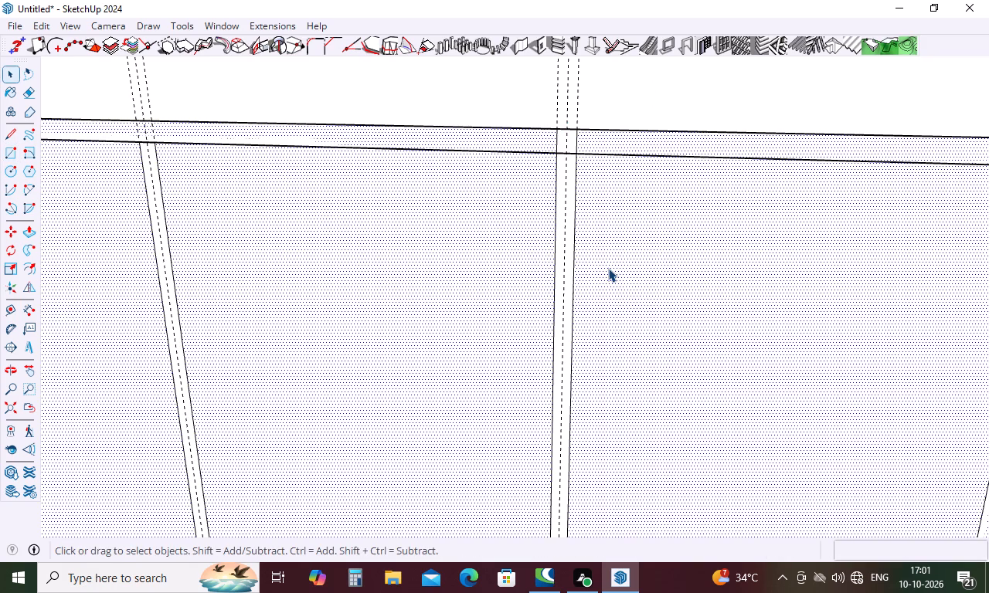
key(Delete)
From outside the kitchen, Push/Pull the first mullion strip 6", flush with the outer wall face.
scroll(528, 269, down, 11)
middle_drag(562, 227, 242, 350)
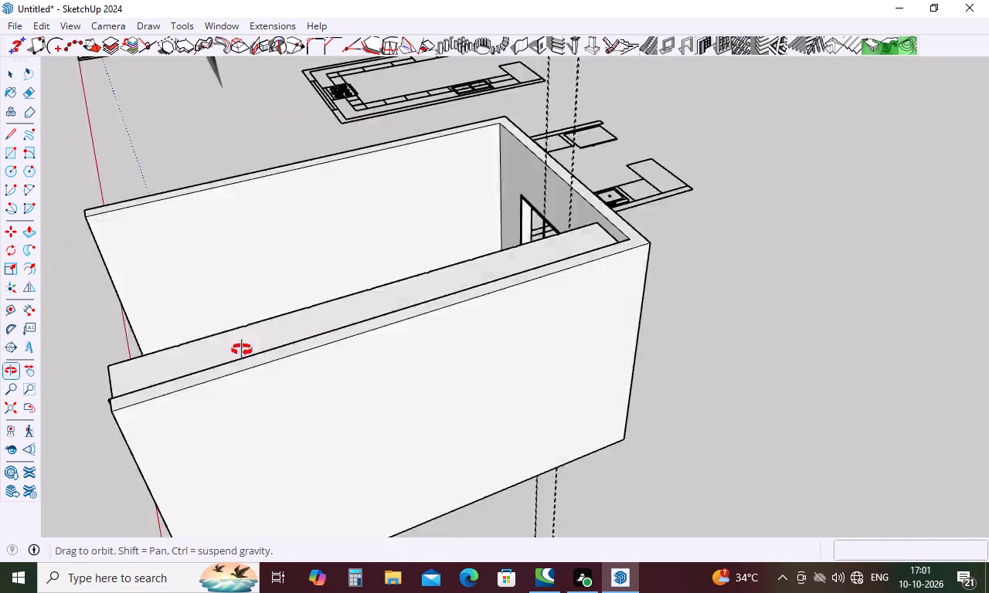
middle_drag(242, 350, 0, 352)
middle_drag(528, 347, 490, 238)
scroll(657, 249, up, 6)
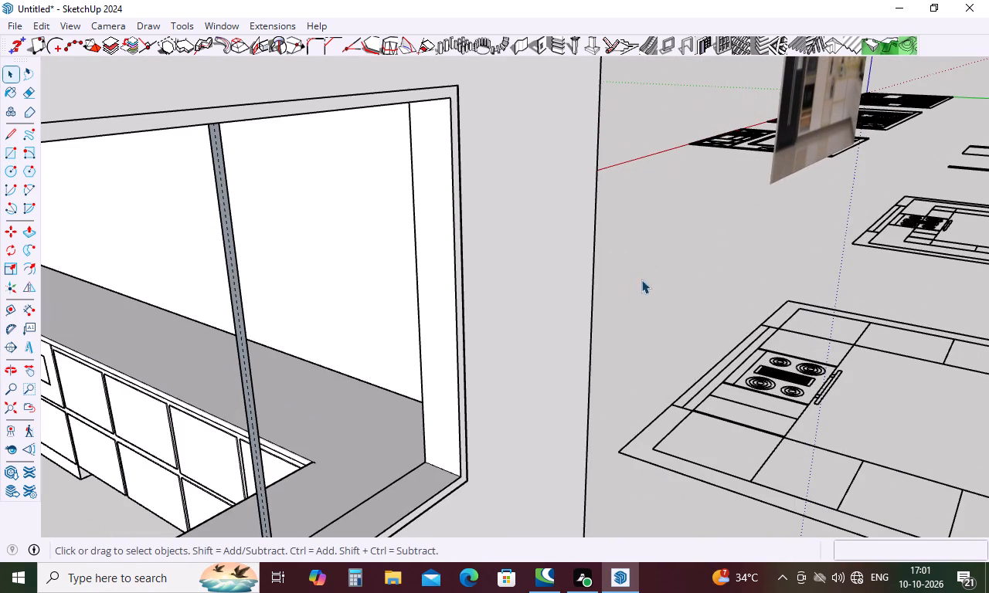
key(Escape)
key(p)
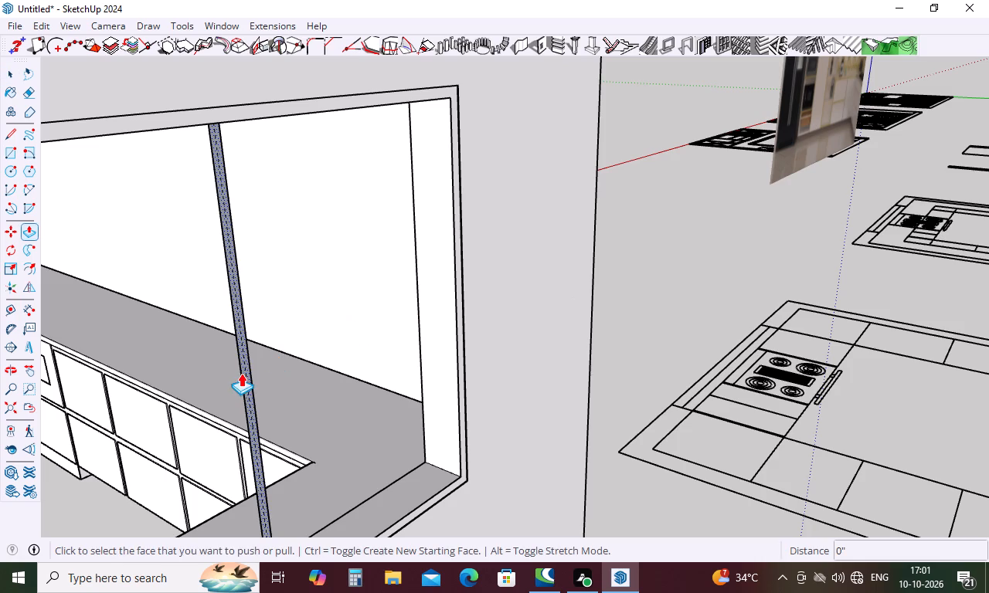
click(243, 378)
middle_drag(267, 380, 280, 371)
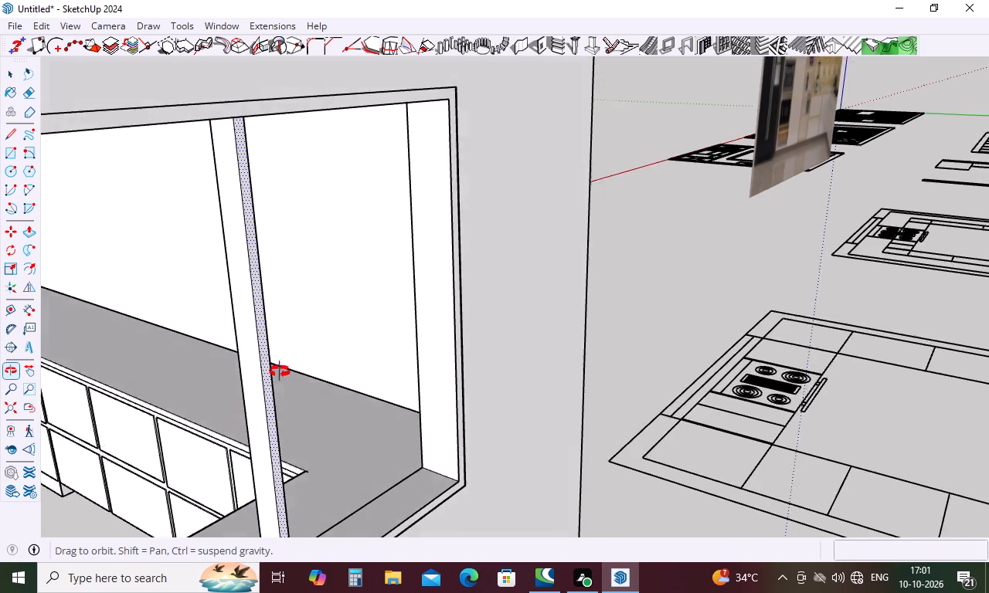
middle_drag(280, 371, 359, 347)
scroll(359, 347, down, 5)
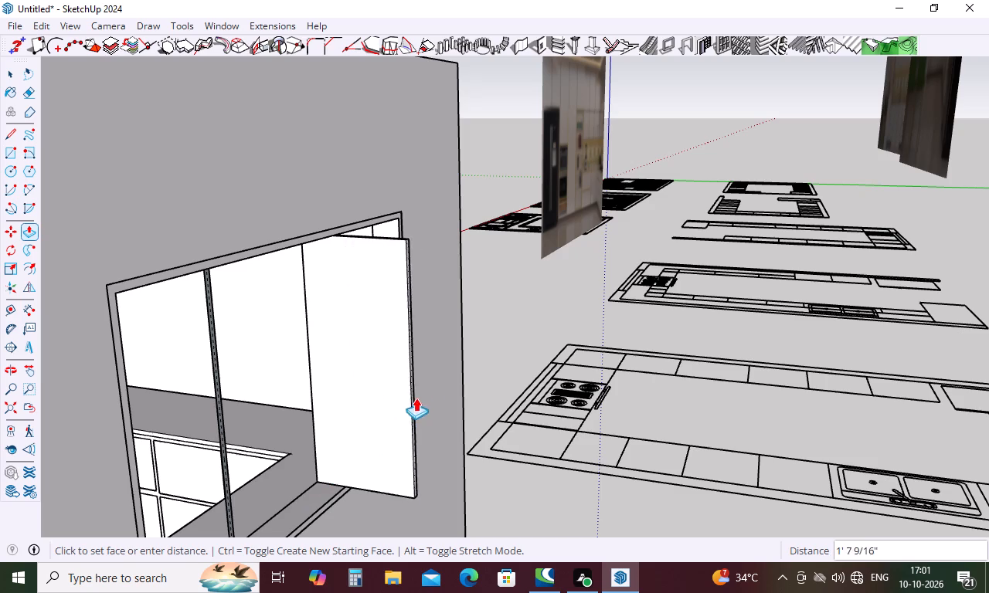
click(328, 123)
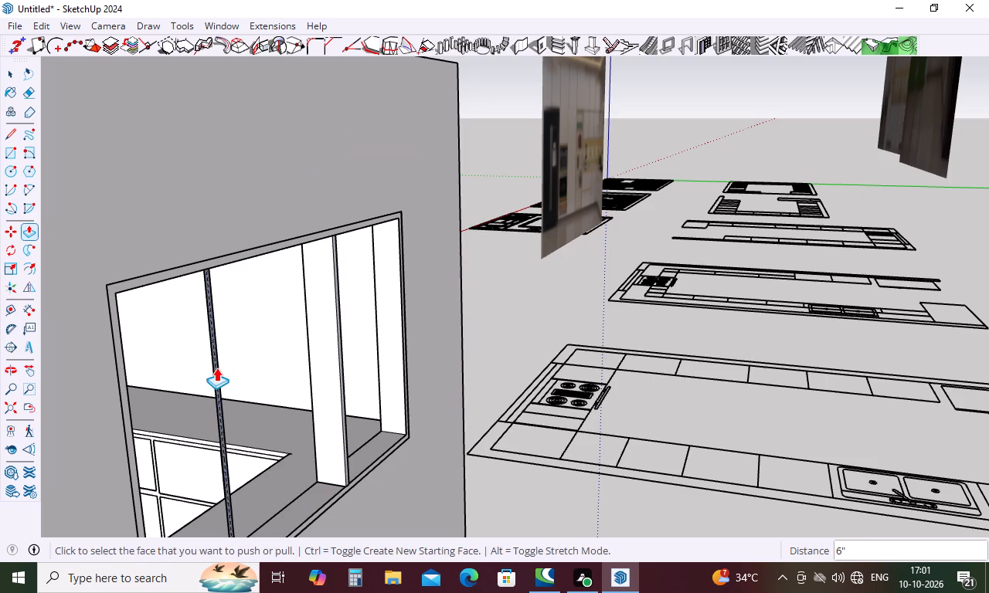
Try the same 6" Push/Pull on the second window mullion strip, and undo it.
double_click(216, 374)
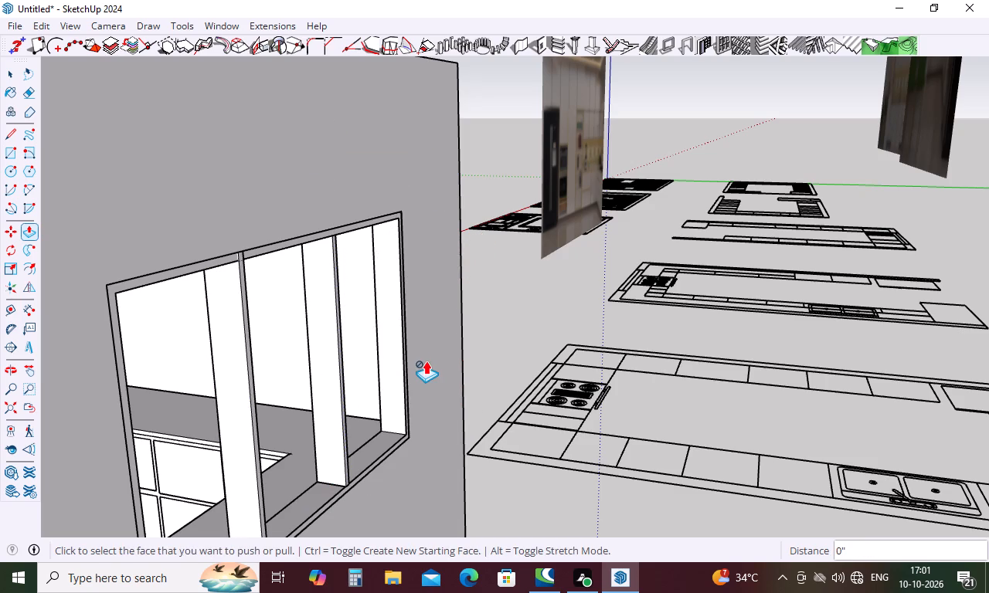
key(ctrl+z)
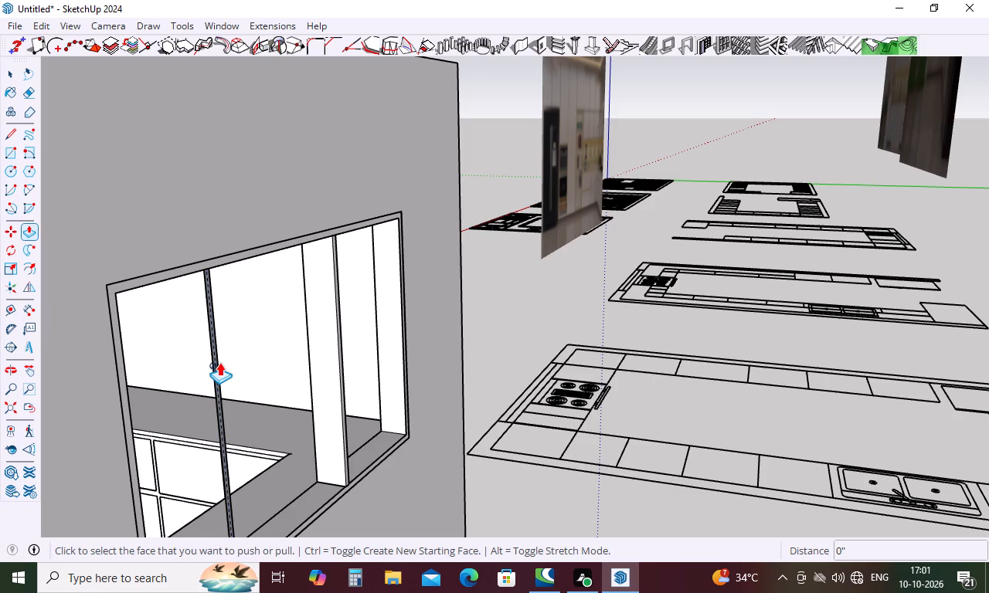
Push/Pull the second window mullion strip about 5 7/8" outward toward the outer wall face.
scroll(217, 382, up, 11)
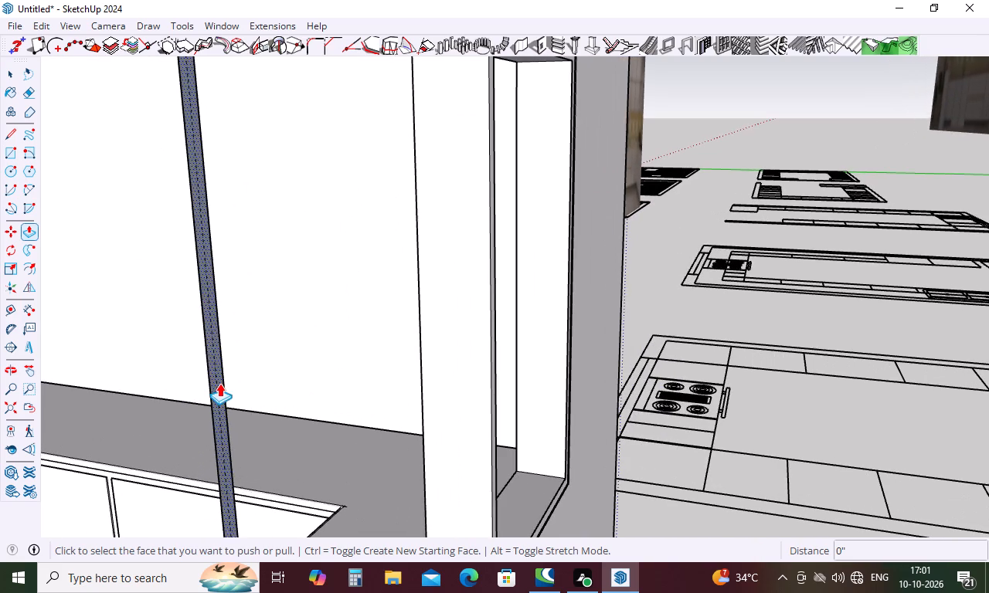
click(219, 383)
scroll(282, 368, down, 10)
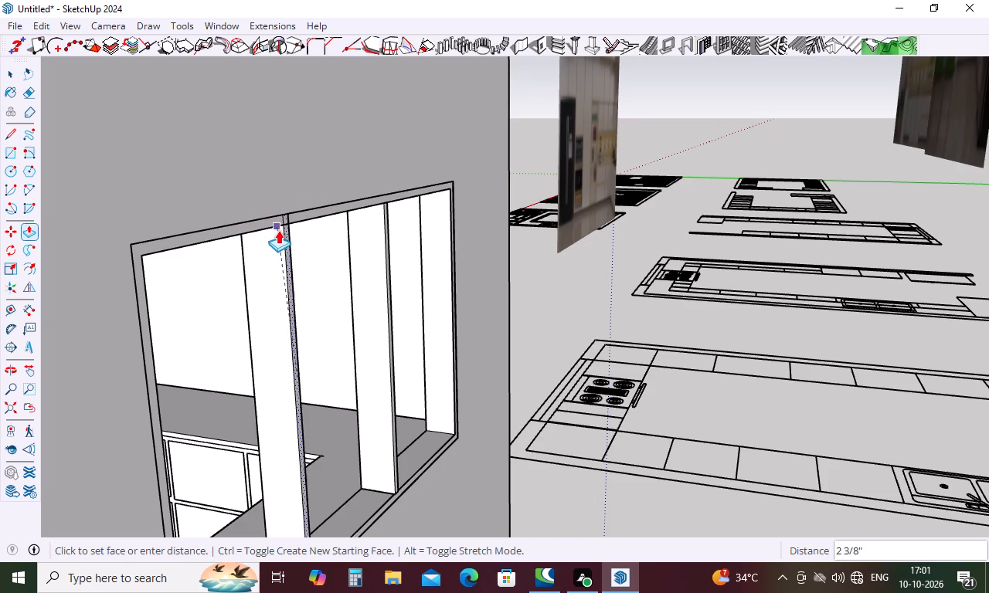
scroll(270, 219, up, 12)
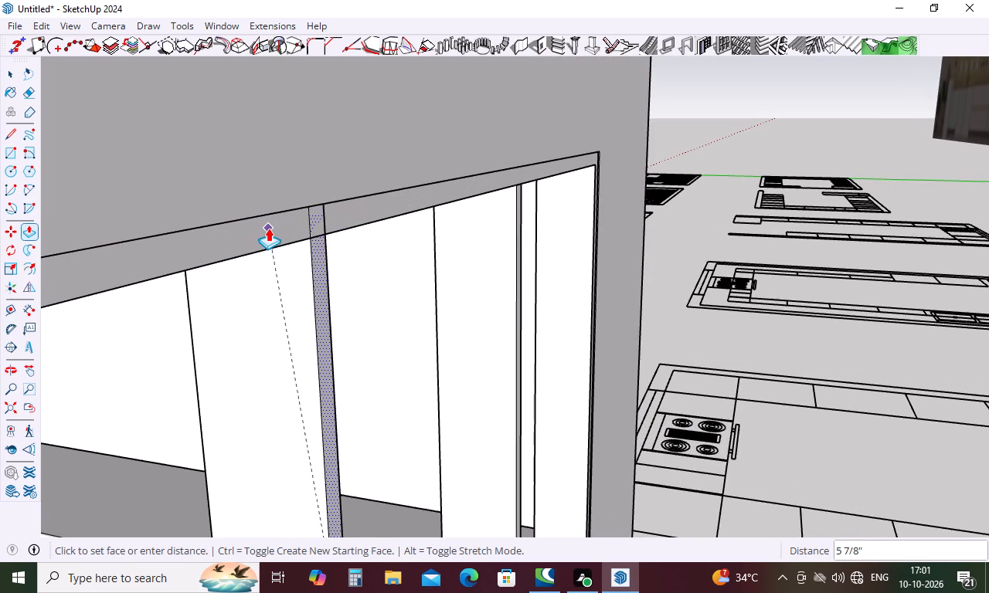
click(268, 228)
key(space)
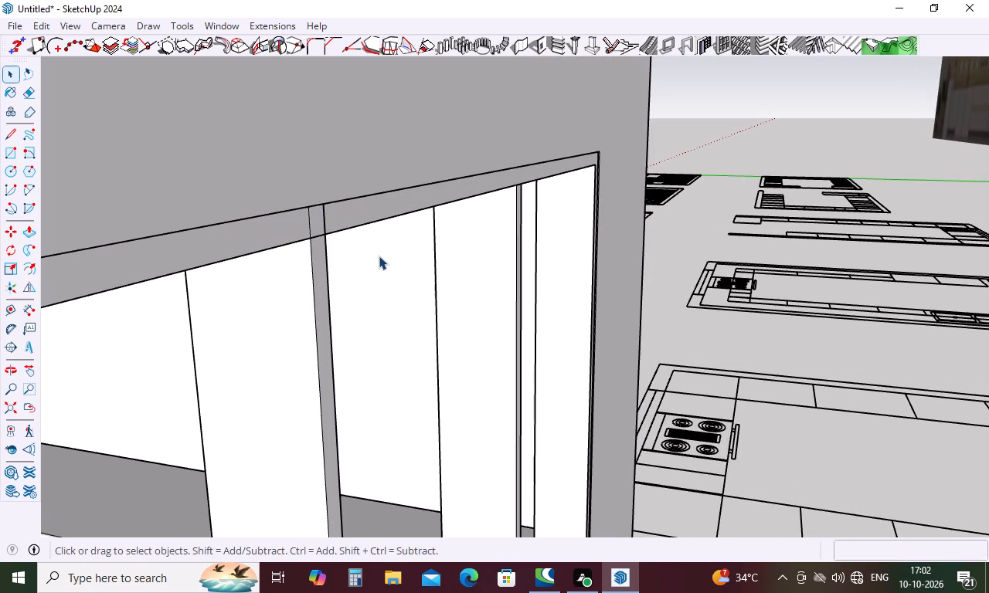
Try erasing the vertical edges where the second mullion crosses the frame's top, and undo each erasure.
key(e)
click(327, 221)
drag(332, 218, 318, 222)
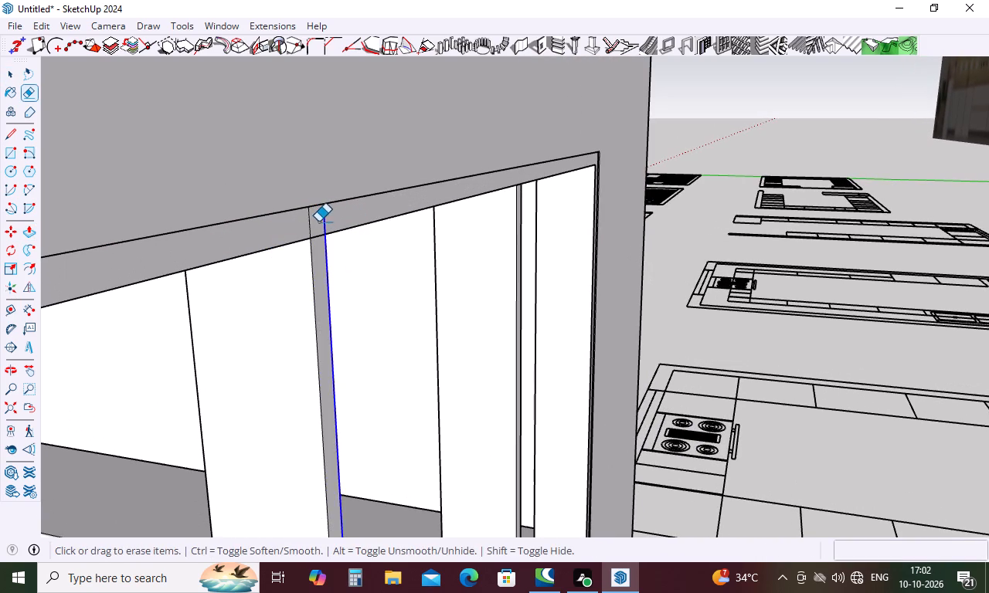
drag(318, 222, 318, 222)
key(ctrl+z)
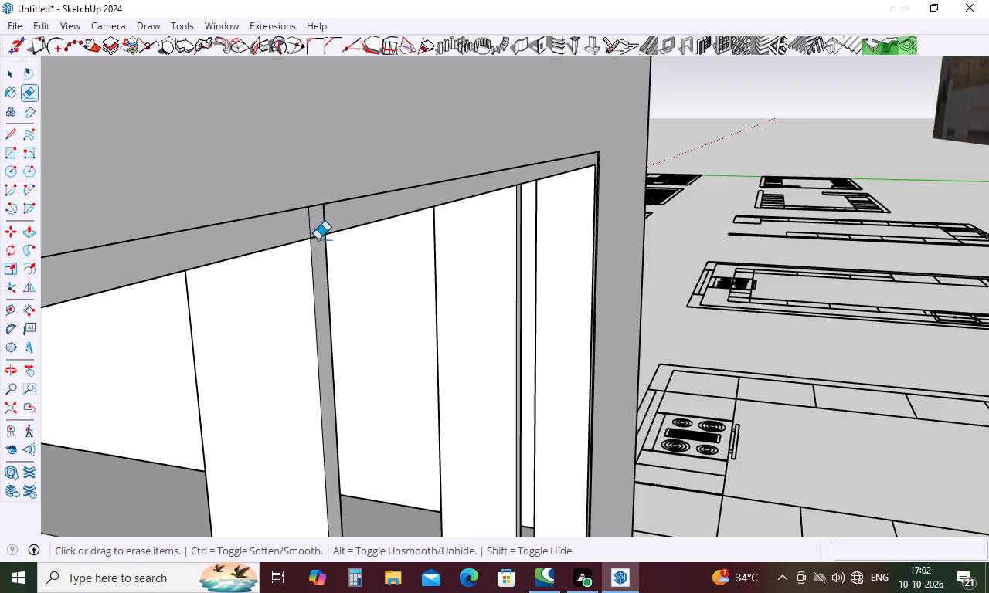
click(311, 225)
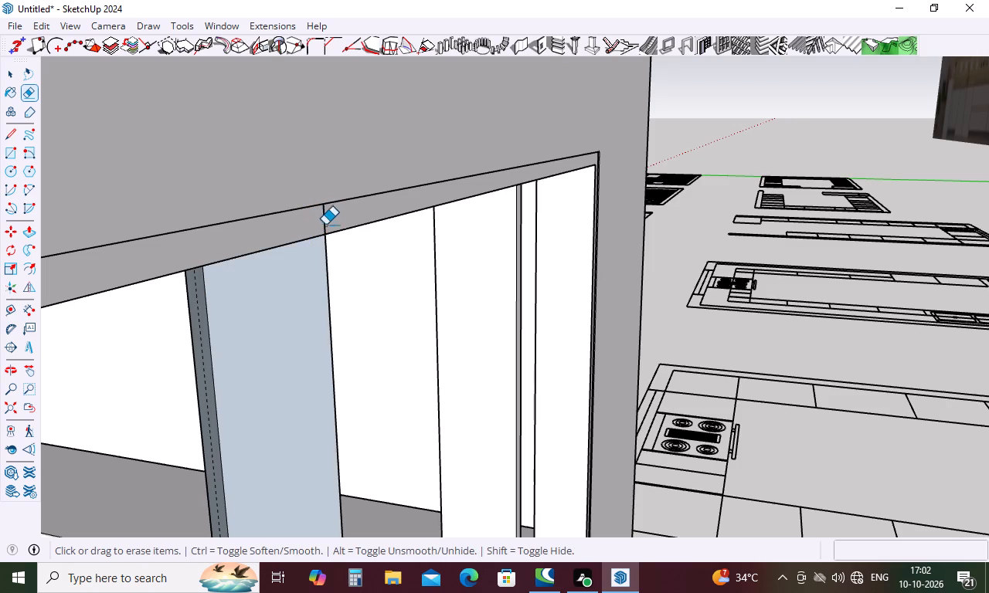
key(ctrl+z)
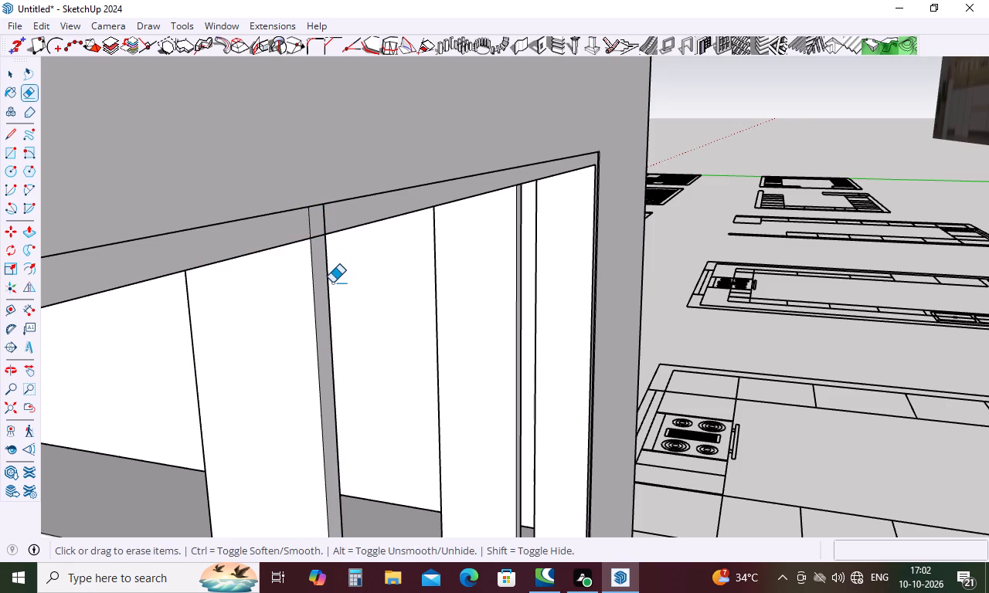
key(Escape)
From inside the kitchen, undo the Push/Pull of both window mullions to restore the flat strips.
middle_drag(333, 283, 506, 229)
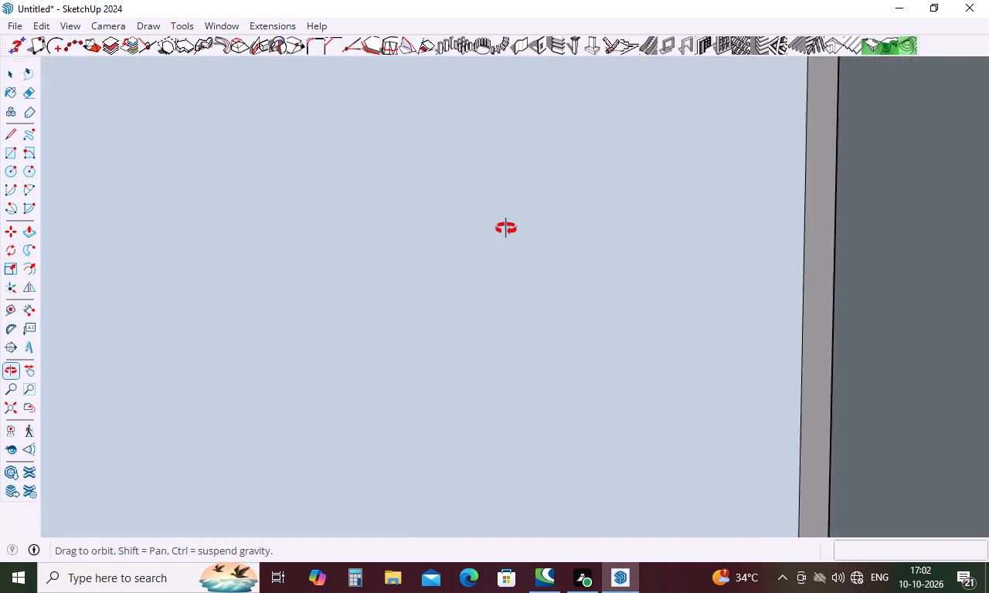
middle_drag(506, 229, 658, 237)
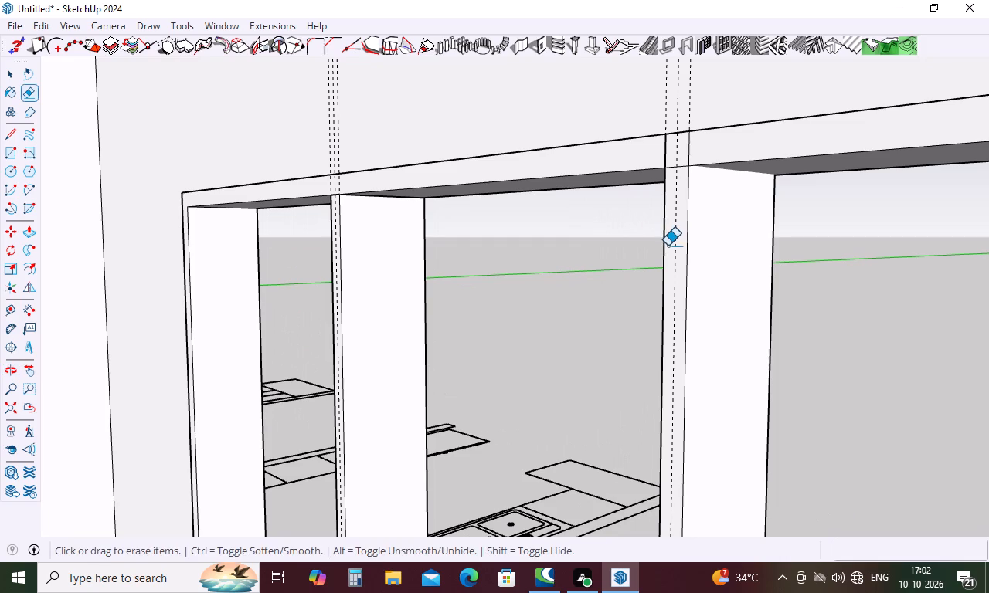
key(ctrl+z)
key(ctrl+z)
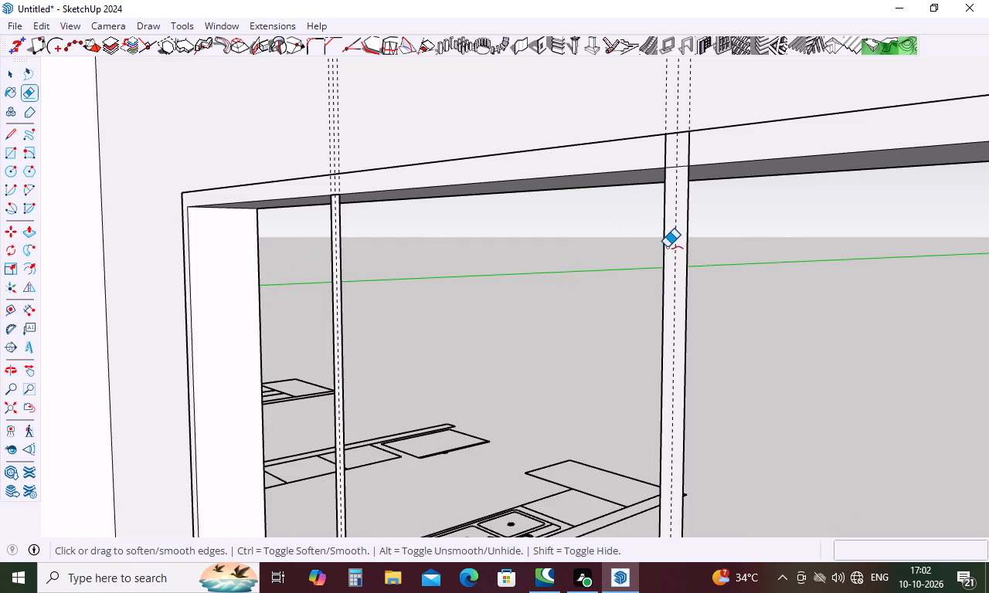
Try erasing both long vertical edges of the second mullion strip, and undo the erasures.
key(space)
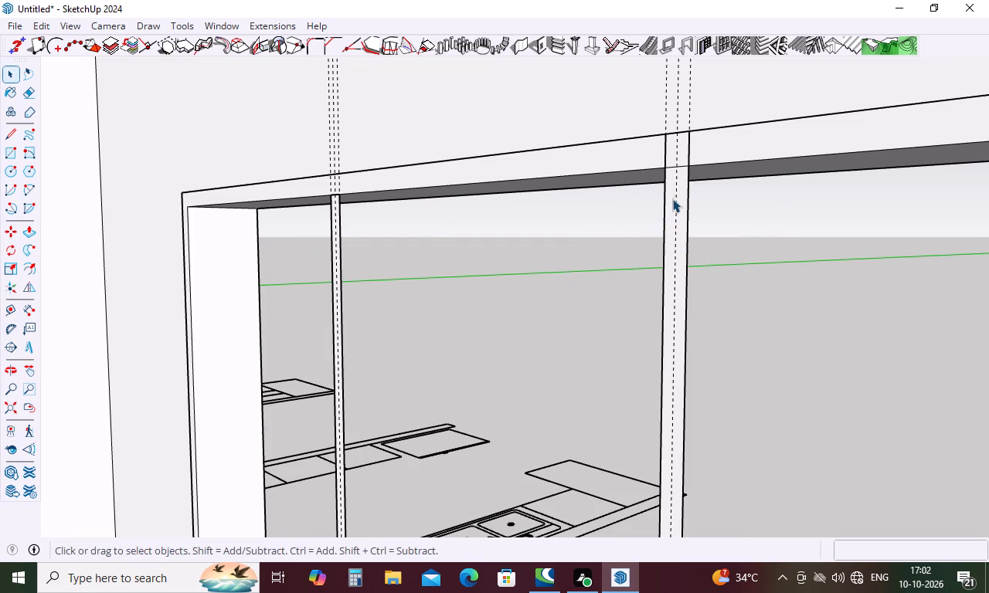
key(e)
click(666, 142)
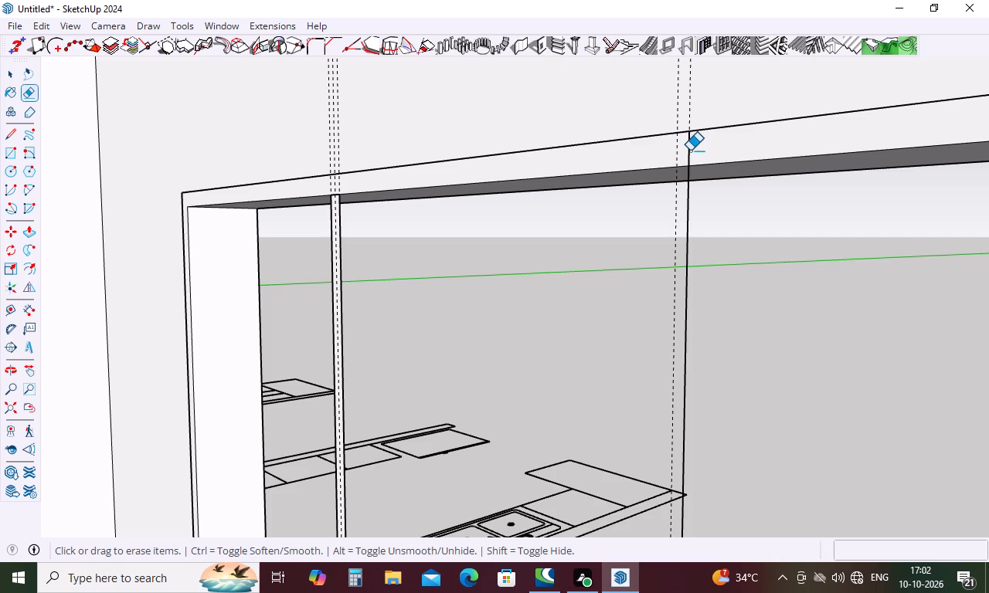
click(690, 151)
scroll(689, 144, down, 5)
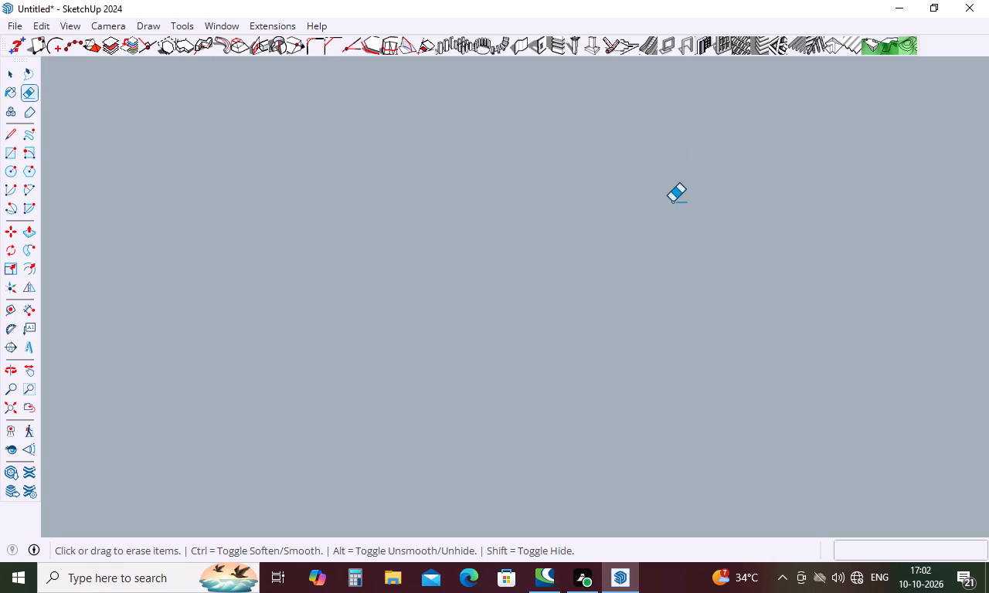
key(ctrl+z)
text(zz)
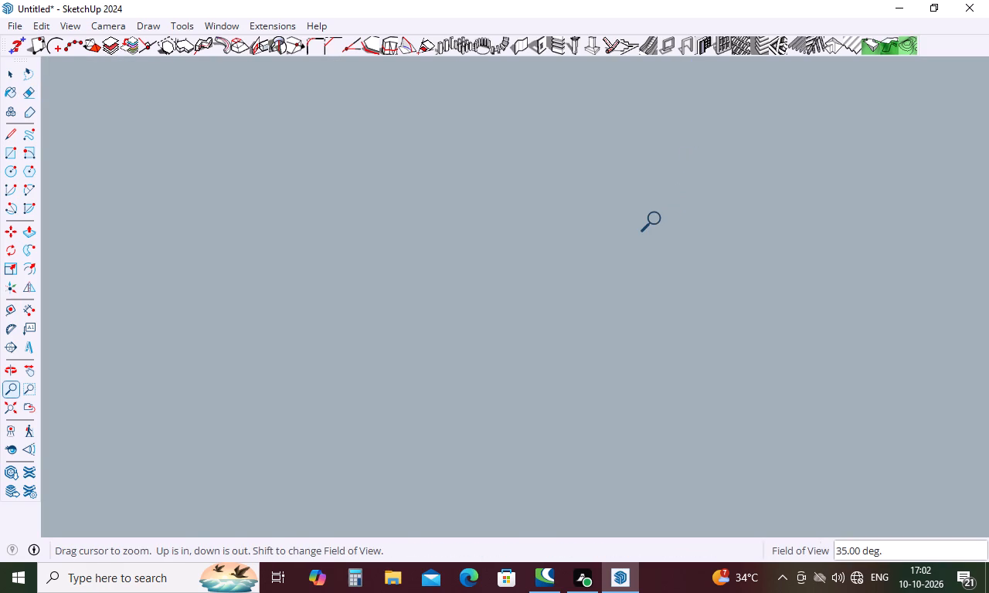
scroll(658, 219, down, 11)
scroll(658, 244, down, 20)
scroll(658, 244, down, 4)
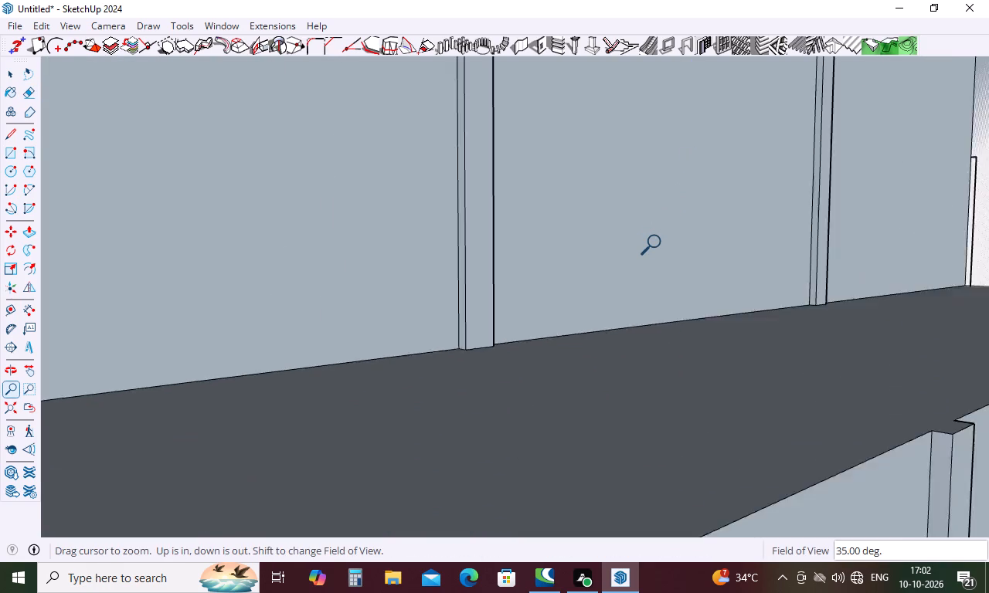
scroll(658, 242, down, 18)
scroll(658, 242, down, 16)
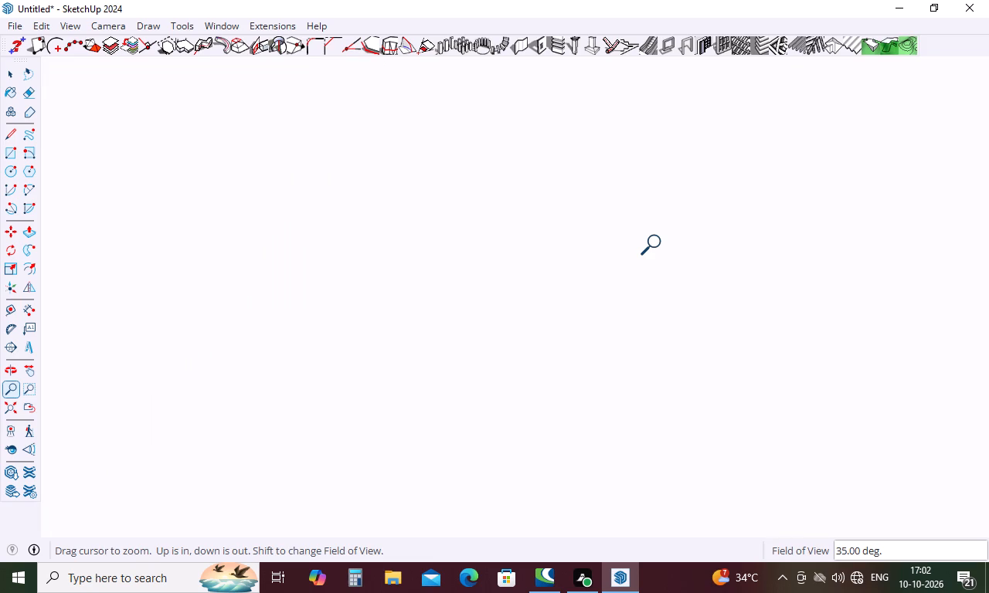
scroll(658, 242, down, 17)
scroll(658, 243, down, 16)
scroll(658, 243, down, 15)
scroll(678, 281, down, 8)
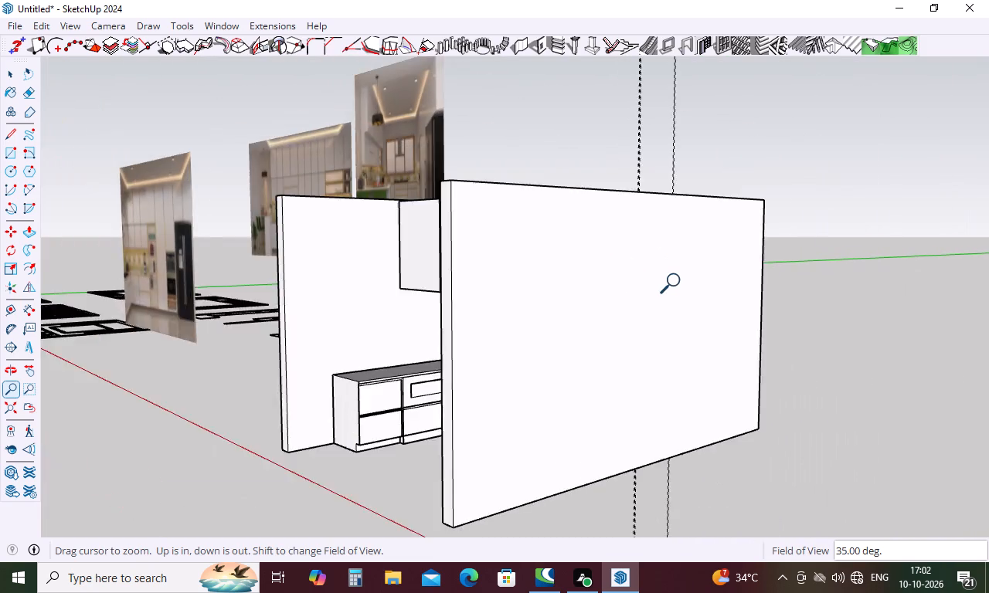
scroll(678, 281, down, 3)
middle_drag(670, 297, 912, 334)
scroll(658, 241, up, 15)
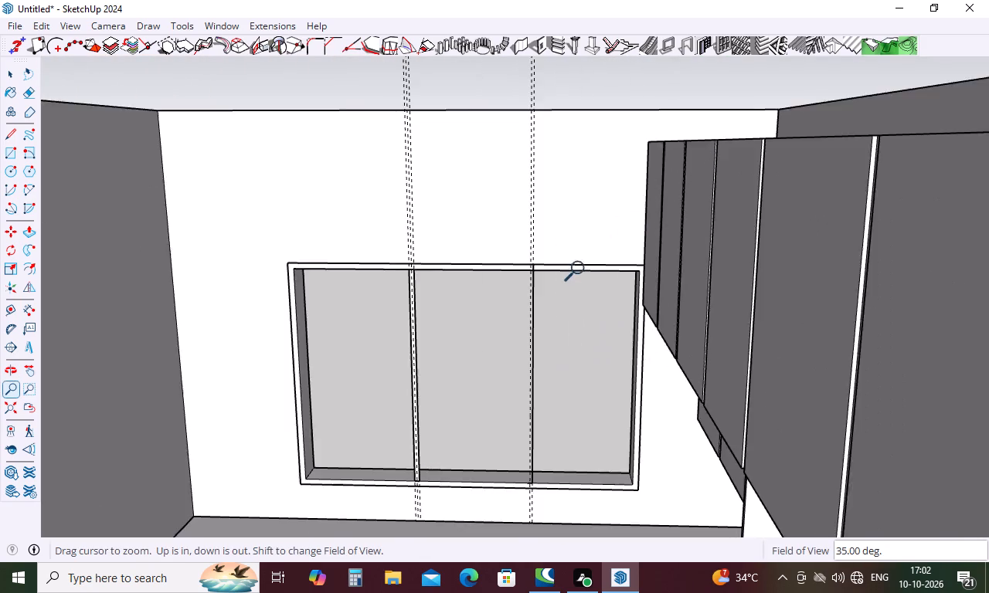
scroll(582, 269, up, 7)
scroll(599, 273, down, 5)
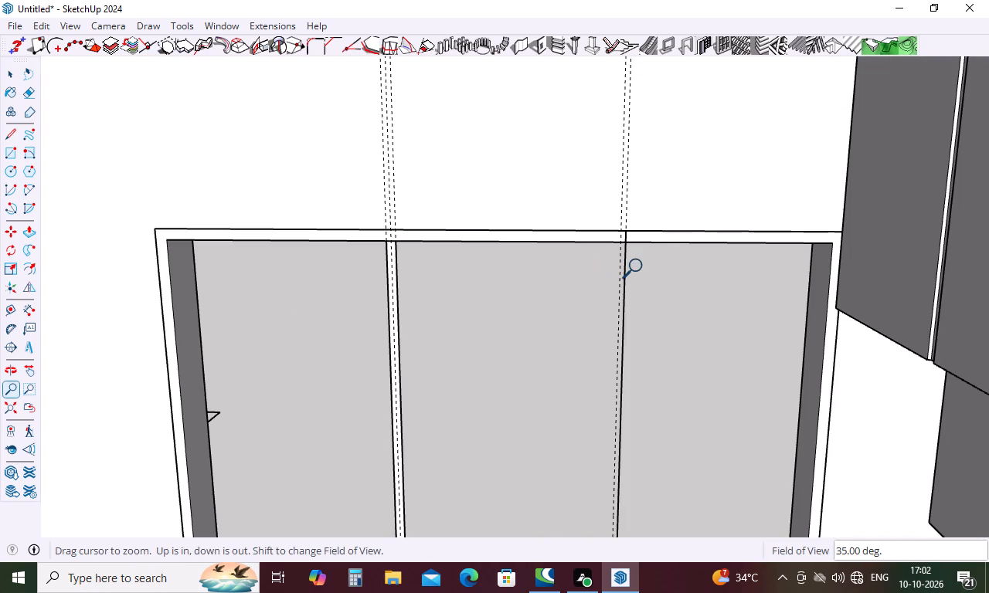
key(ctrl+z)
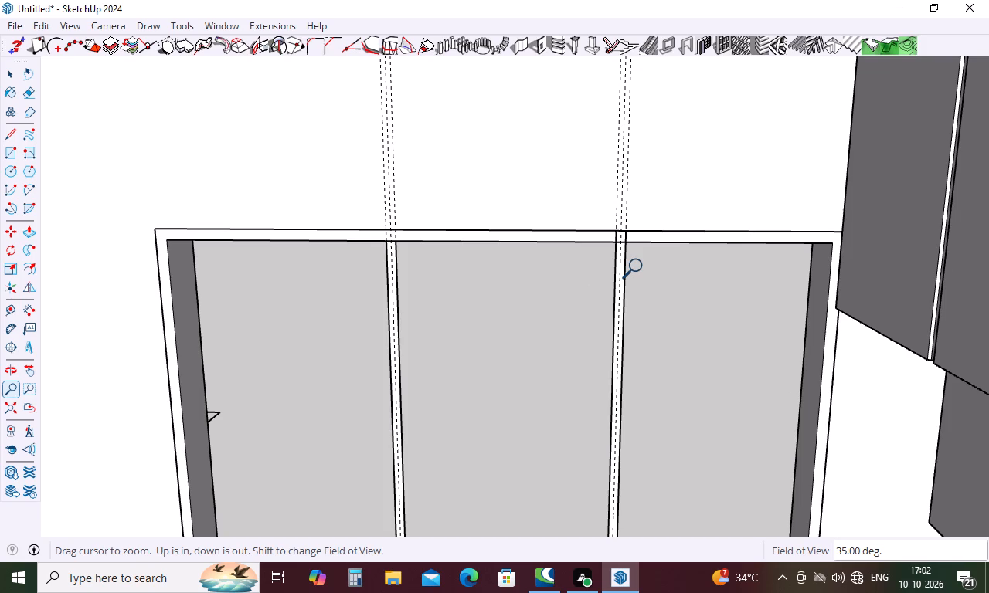
Delete both long vertical edges of the second mullion strip, leaving its three construction guides.
scroll(646, 249, up, 5)
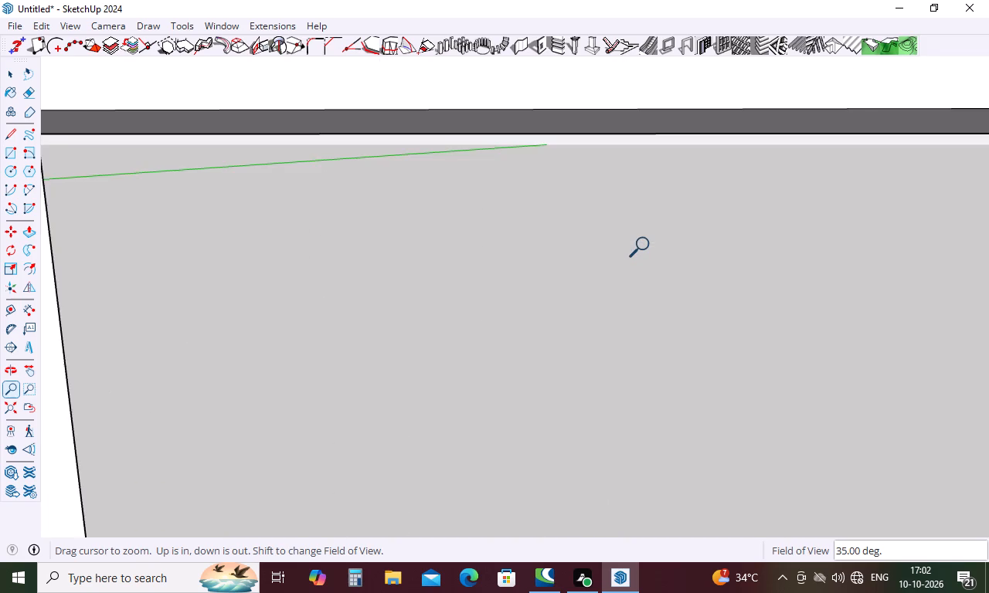
scroll(647, 245, down, 4)
key(Escape)
key(space)
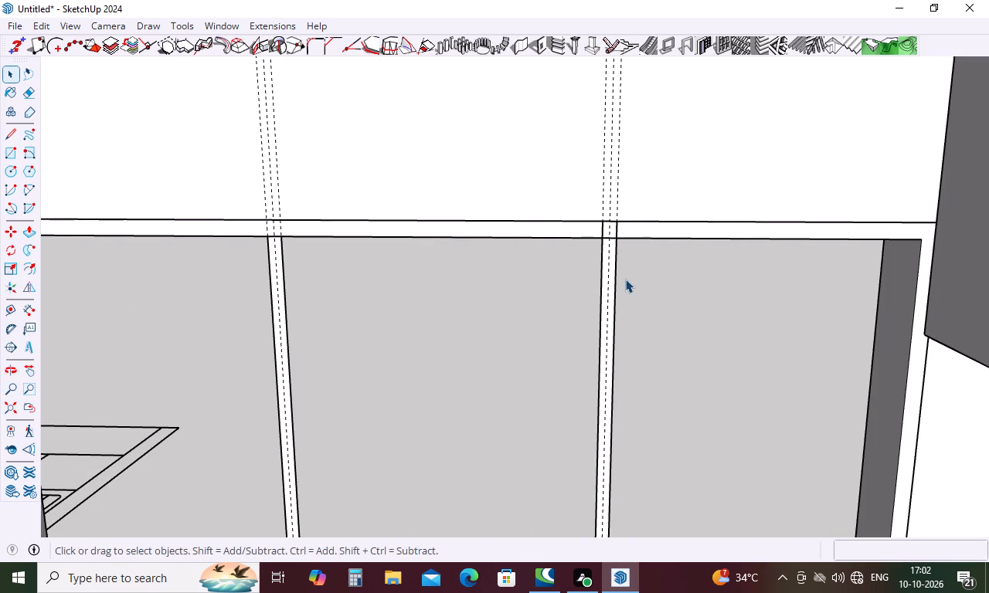
click(614, 295)
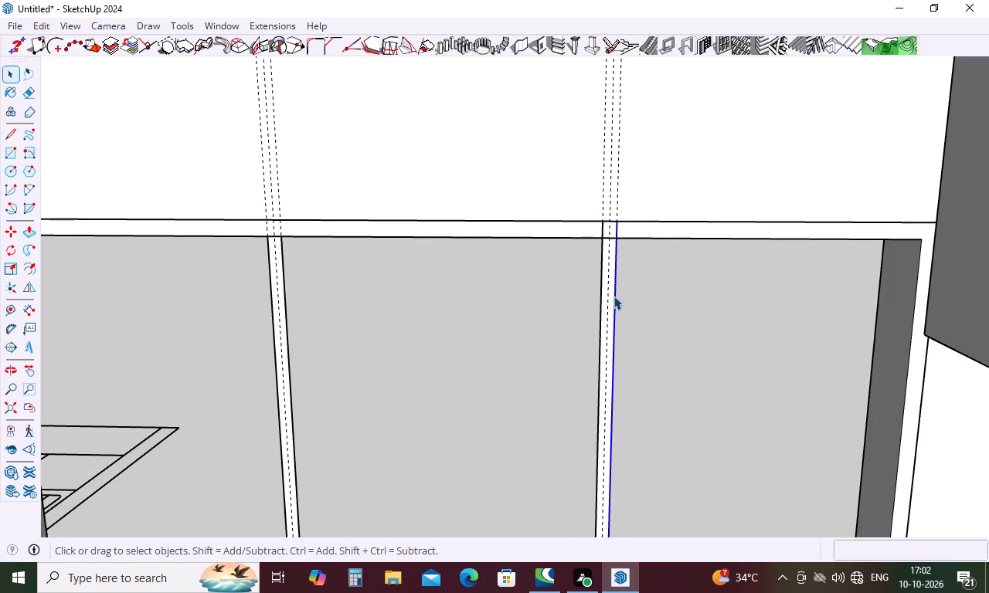
key(Delete)
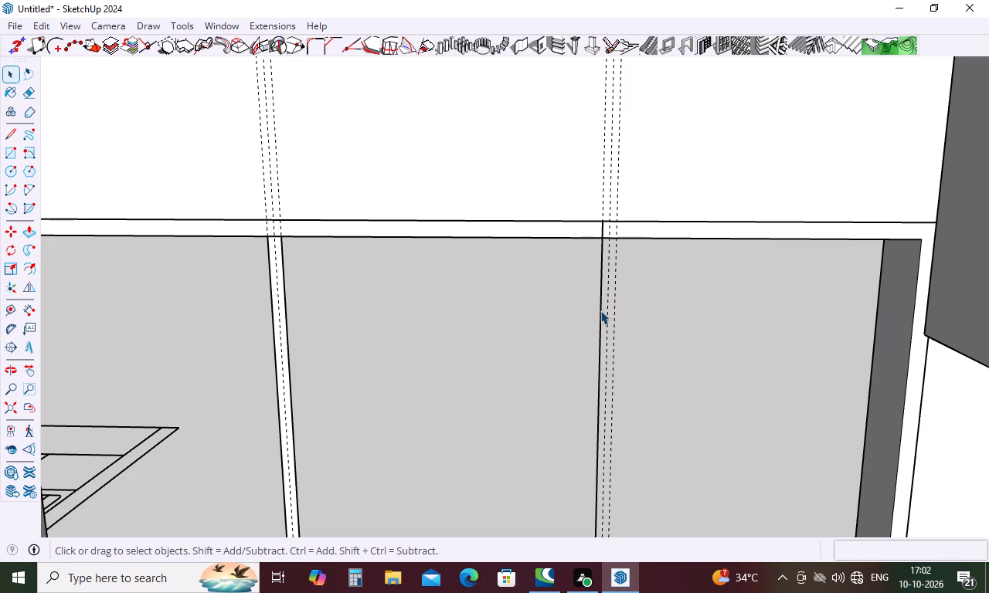
click(600, 310)
key(Delete)
Draw a line down the second division's left outer guide between the frame's inner edges, continuing 1" along the bottom edge to the right guide.
key(l)
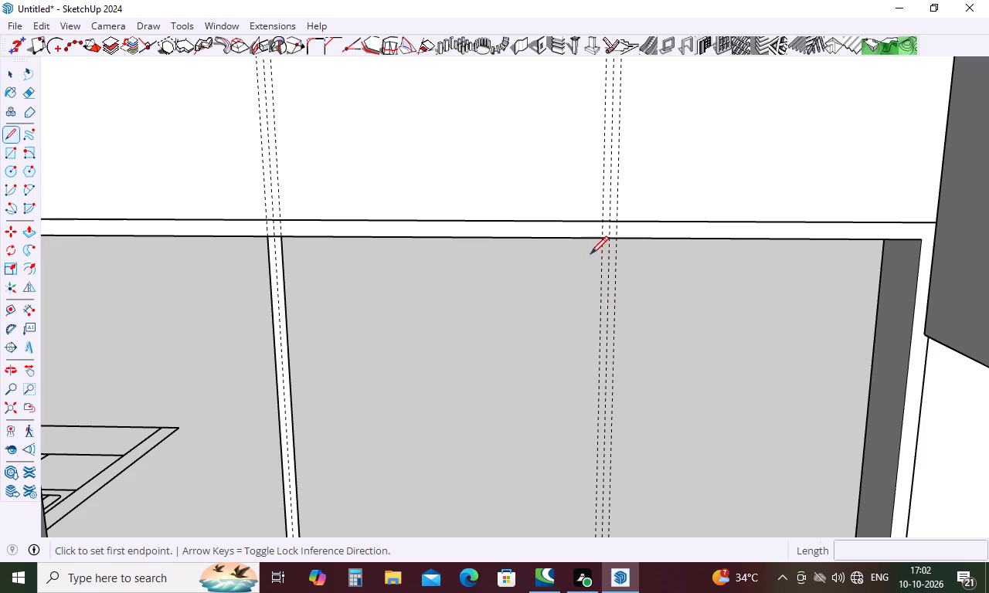
click(601, 241)
scroll(600, 221, down, 11)
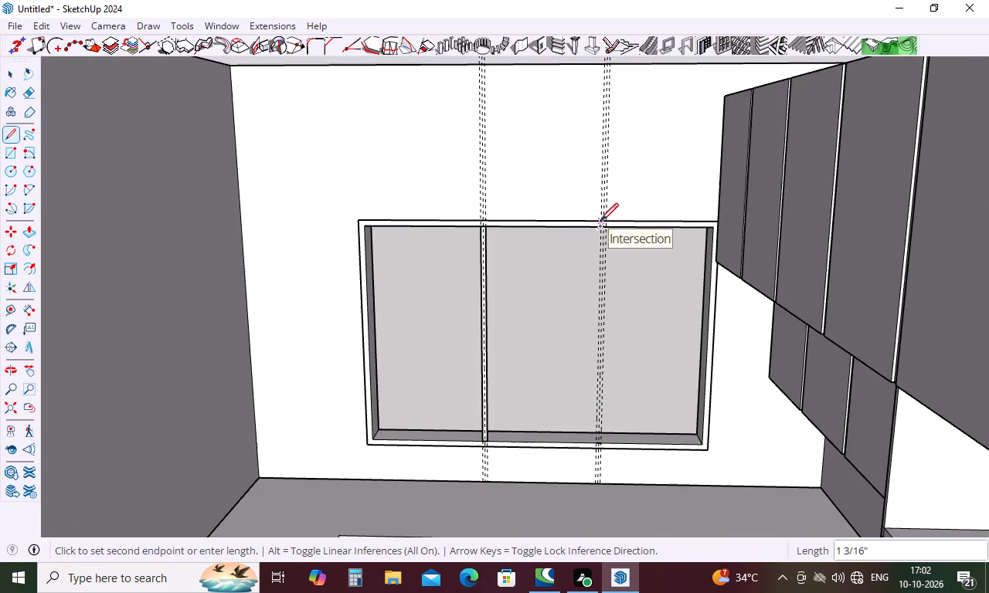
scroll(600, 447, up, 18)
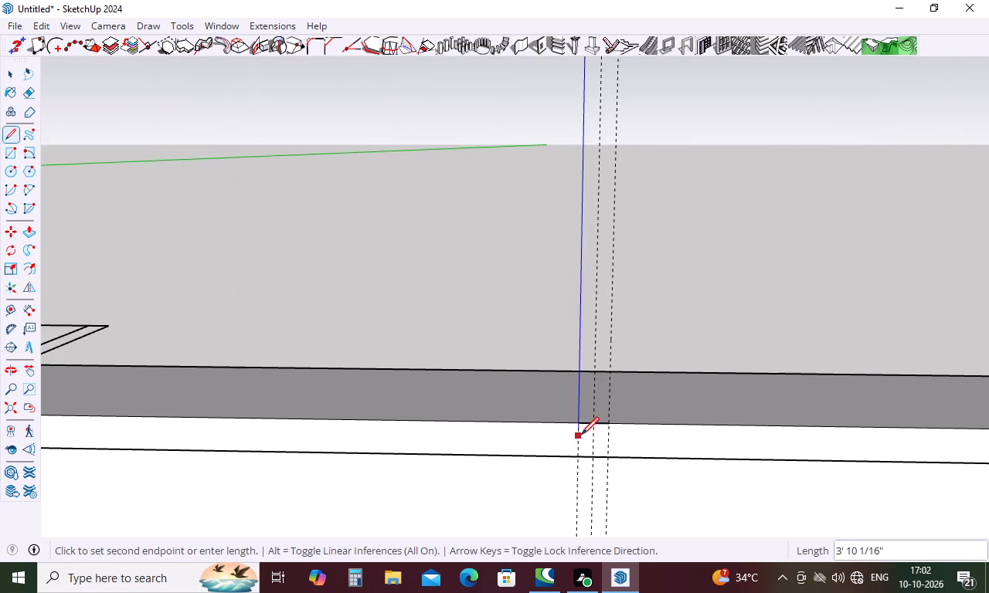
click(583, 425)
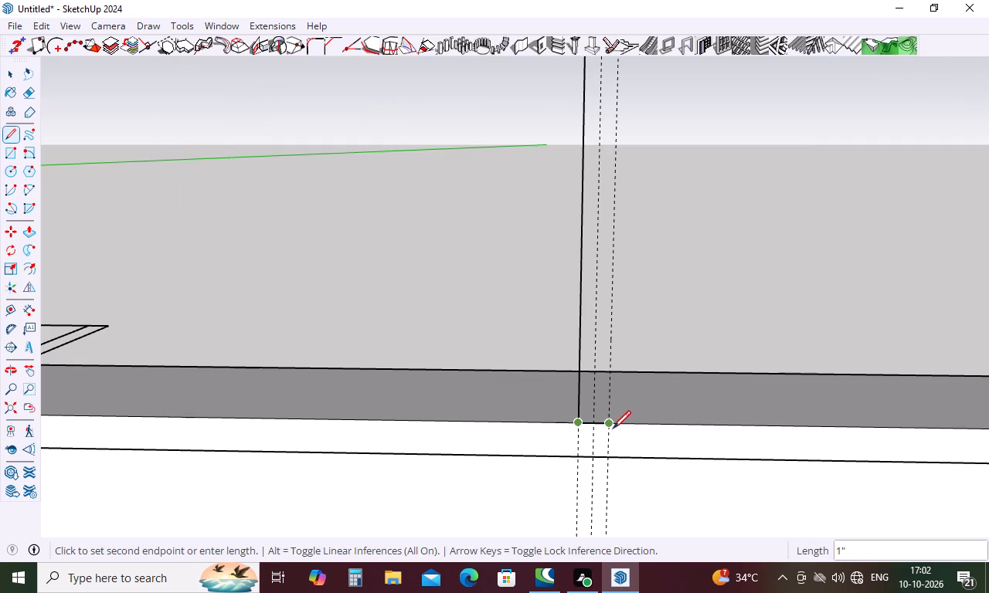
click(613, 429)
Draw a vertical line along the second division's right outer guide from the frame's top inner edge to its bottom inner edge.
scroll(596, 450, down, 12)
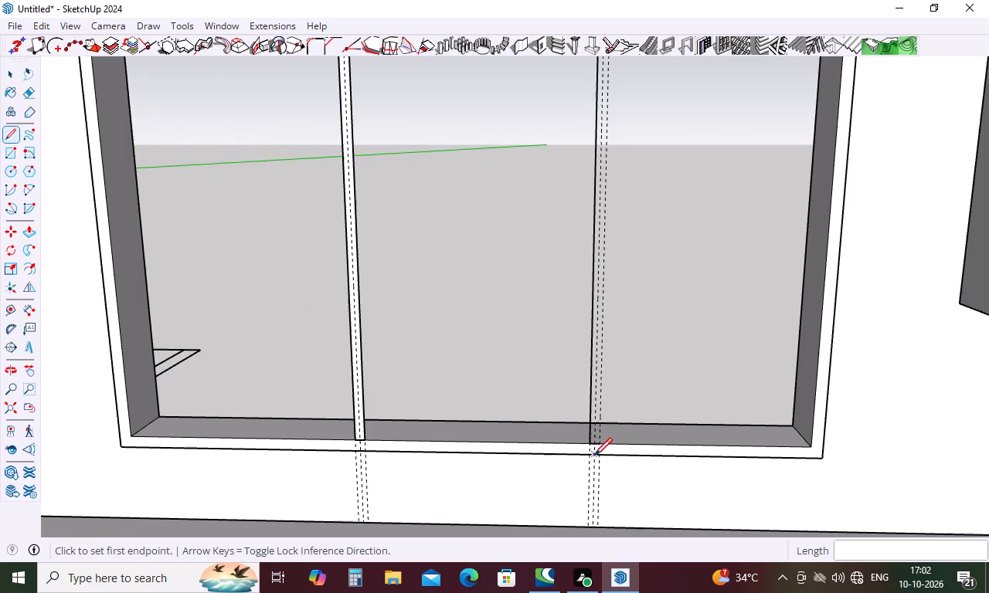
scroll(594, 456, down, 6)
scroll(596, 191, up, 6)
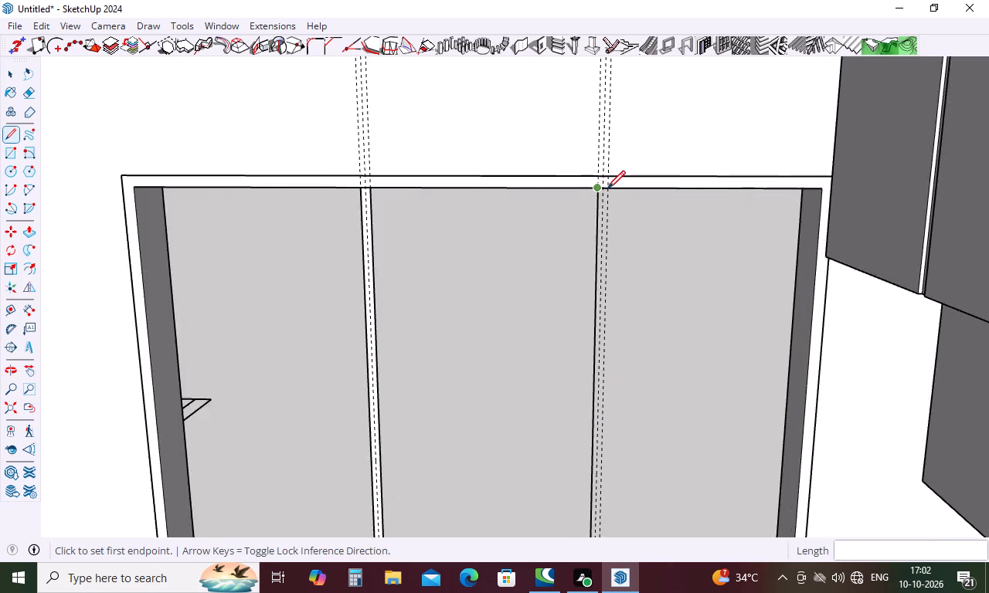
scroll(607, 188, up, 4)
click(610, 188)
scroll(610, 183, down, 6)
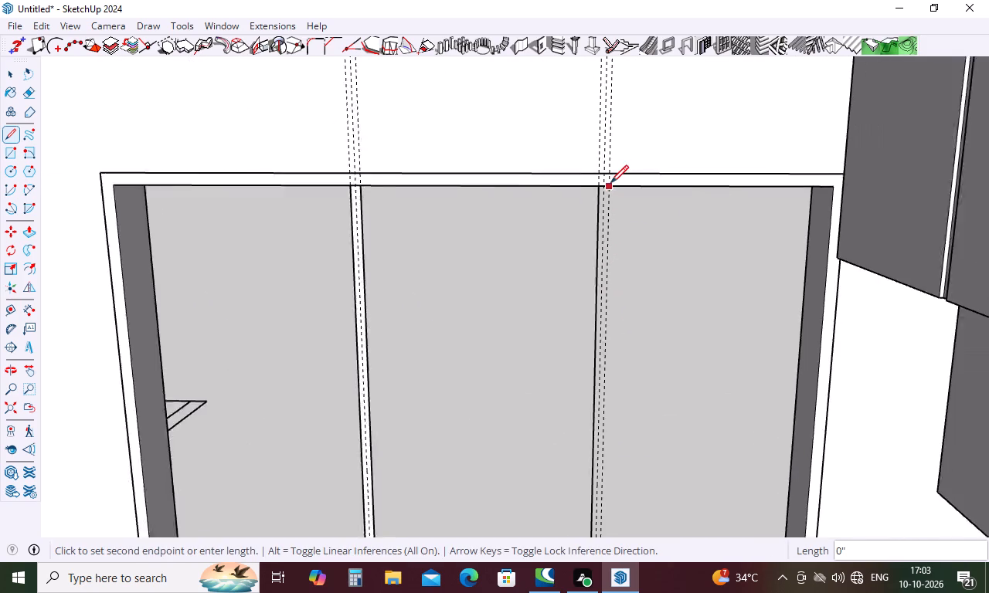
scroll(610, 183, down, 5)
scroll(606, 451, up, 13)
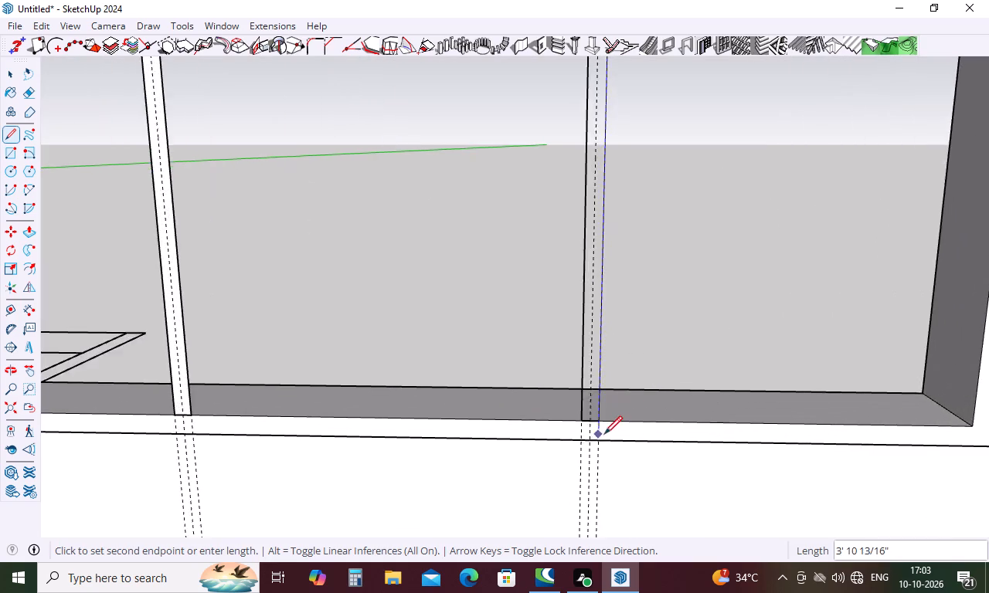
scroll(604, 434, up, 3)
click(597, 417)
key(Escape)
scroll(595, 452, down, 5)
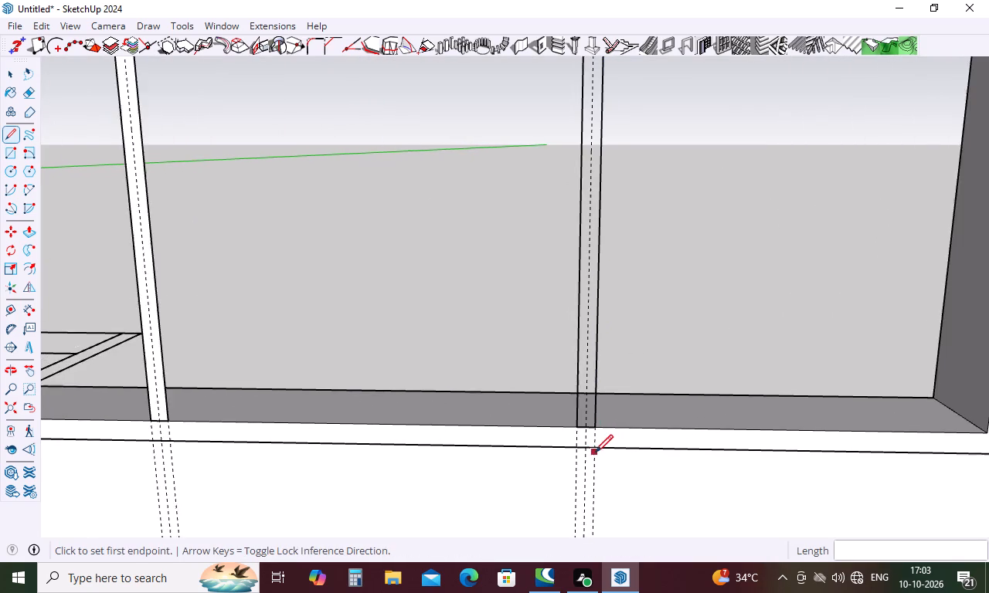
Close the top of the second mullion strip with a short line along the frame's top inner edge between its two vertical edges.
scroll(593, 443, down, 11)
key(space)
scroll(596, 132, up, 3)
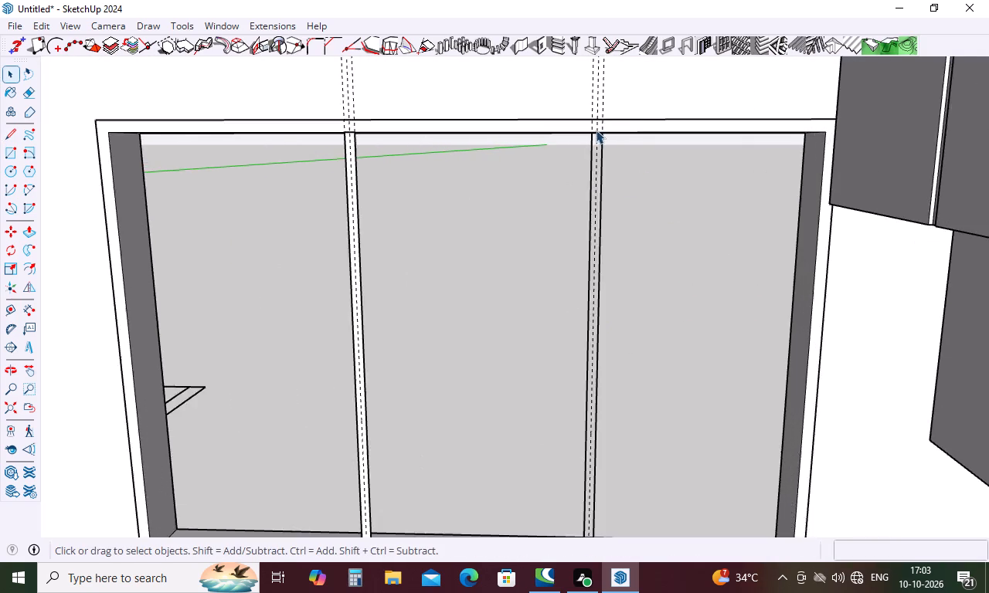
scroll(596, 130, up, 11)
key(l)
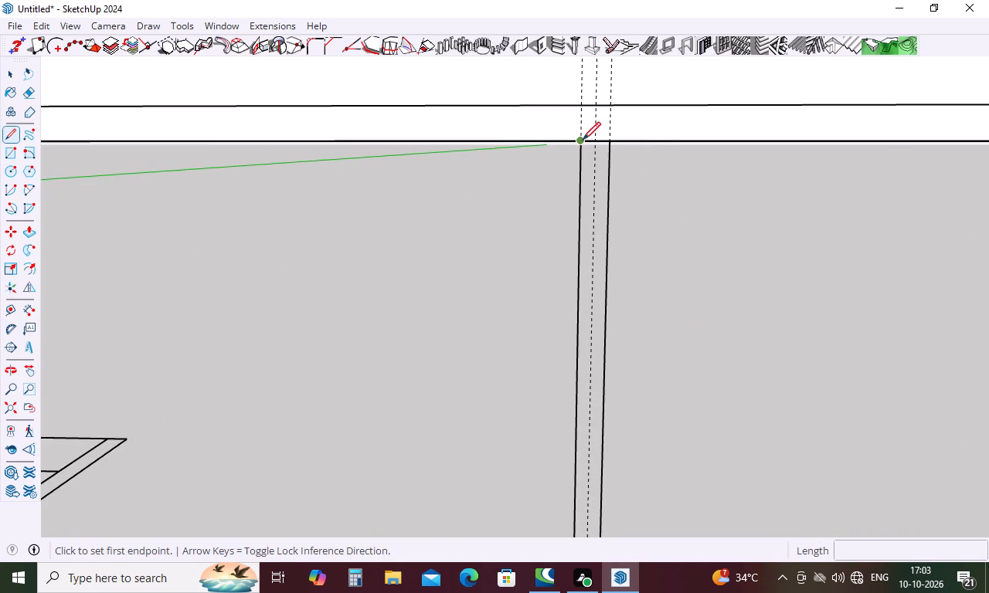
click(583, 140)
click(606, 139)
key(Escape)
Push/Pull both window mullion strips 5 7/8" through the depth of the back wall opening.
scroll(614, 163, down, 5)
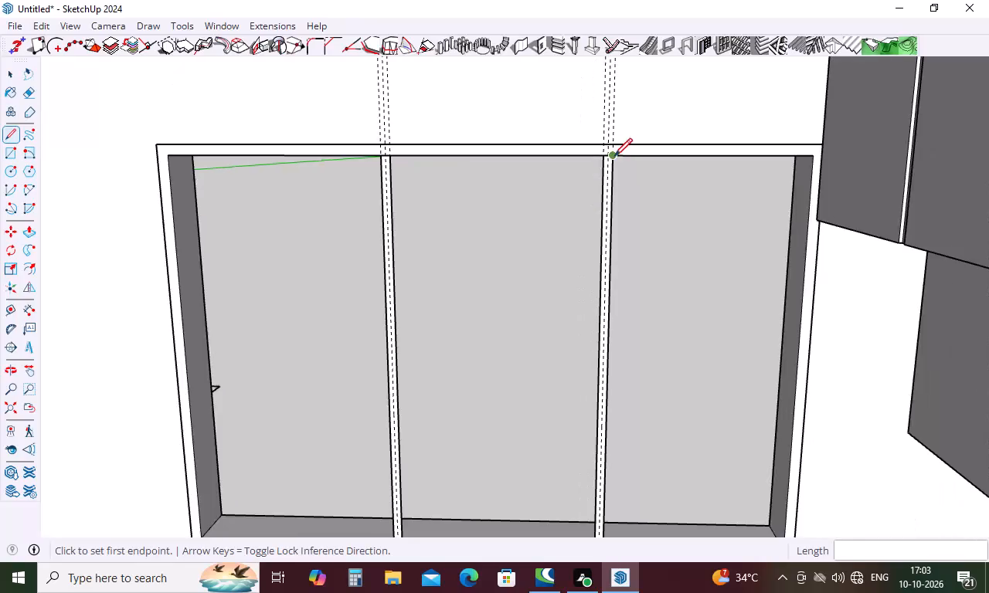
scroll(614, 156, down, 5)
middle_drag(614, 208, 521, 236)
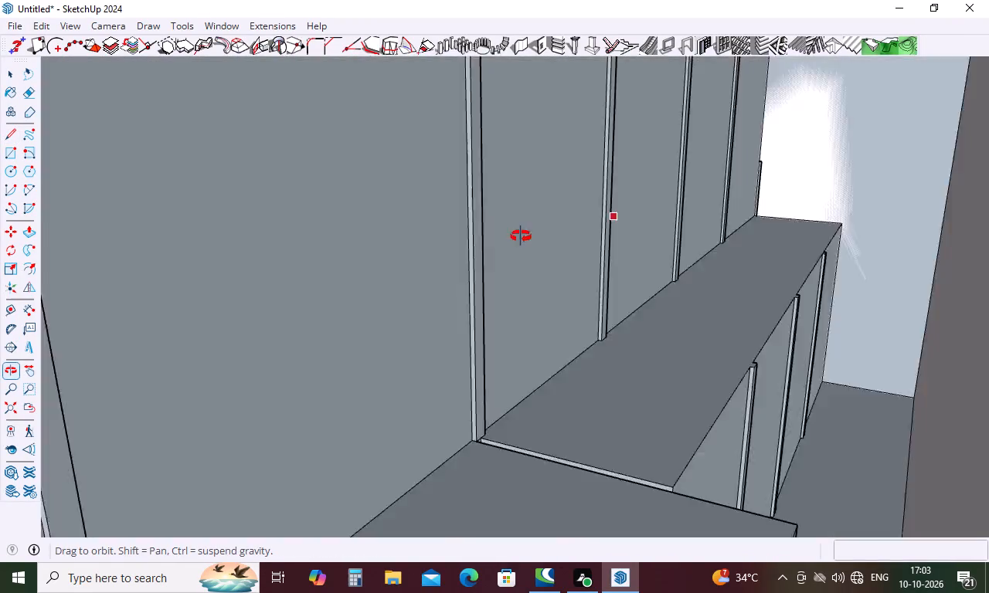
middle_drag(521, 236, 628, 227)
scroll(627, 259, up, 5)
scroll(627, 259, down, 12)
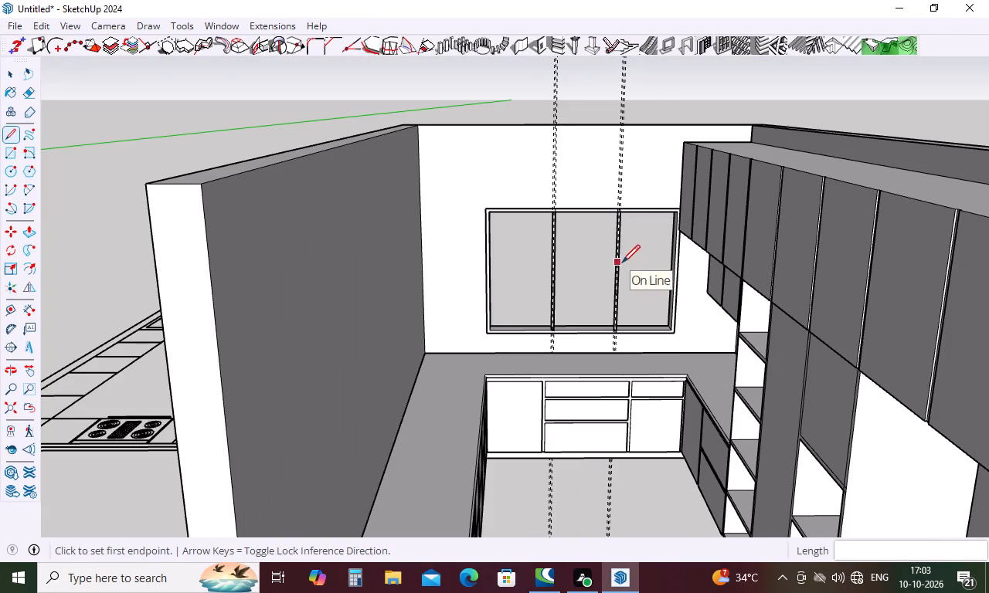
scroll(588, 268, down, 5)
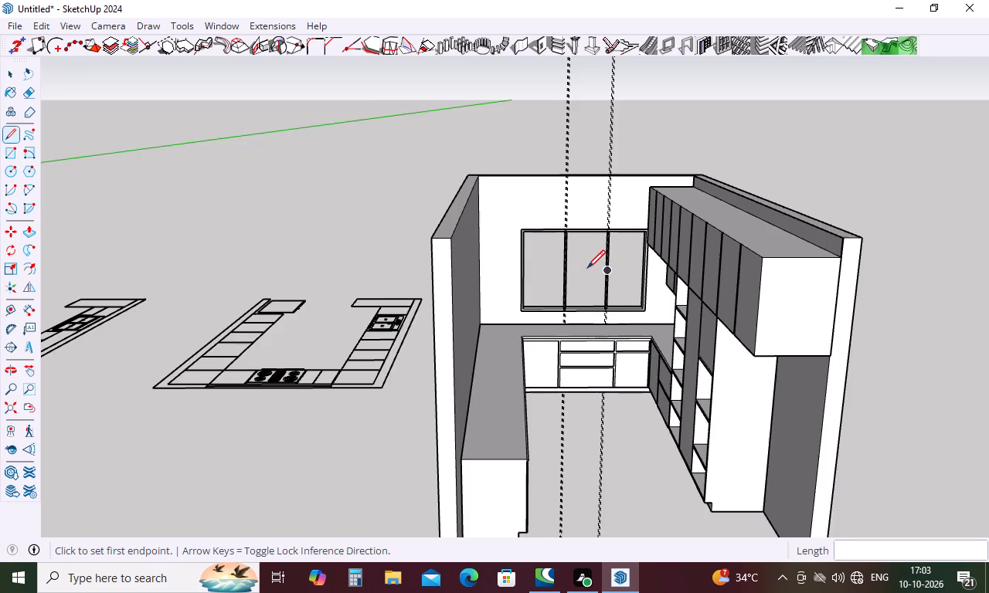
scroll(587, 268, down, 10)
middle_drag(663, 280, 389, 309)
middle_drag(575, 283, 340, 319)
scroll(510, 315, up, 3)
middle_drag(511, 314, 369, 292)
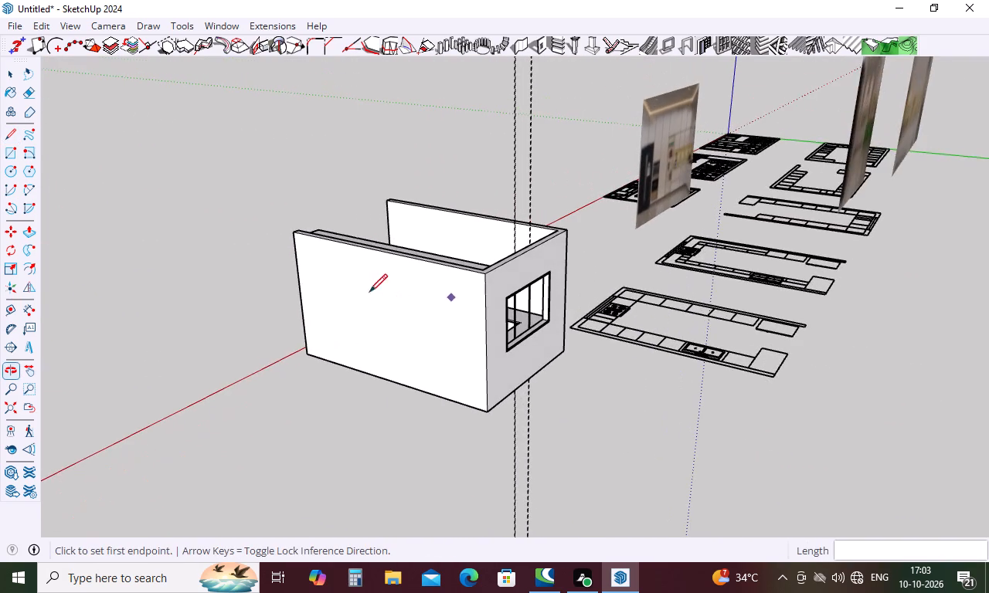
scroll(545, 309, up, 5)
middle_drag(545, 310, 534, 237)
scroll(478, 284, up, 5)
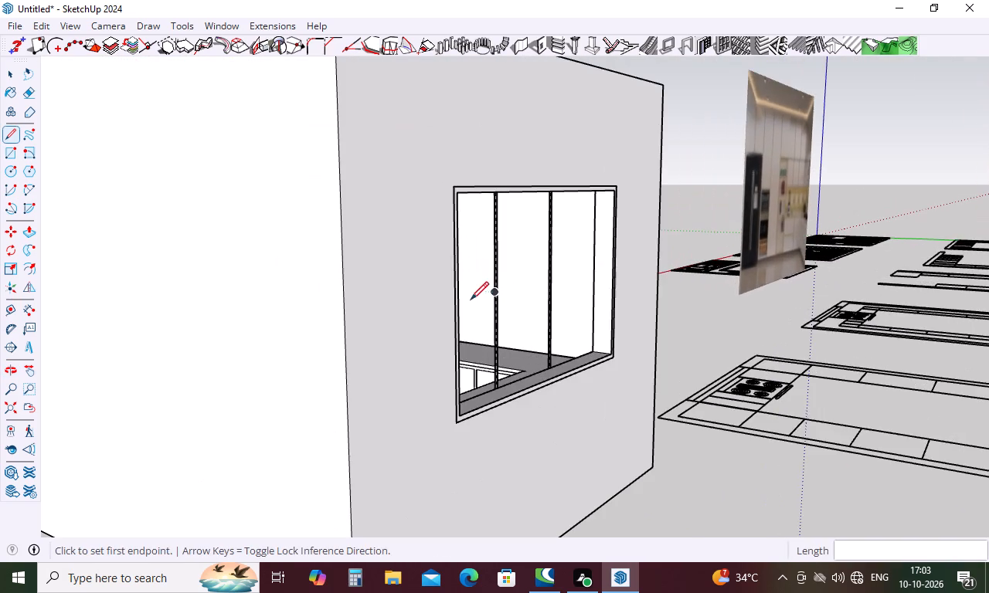
middle_drag(471, 300, 365, 277)
key(Escape)
key(p)
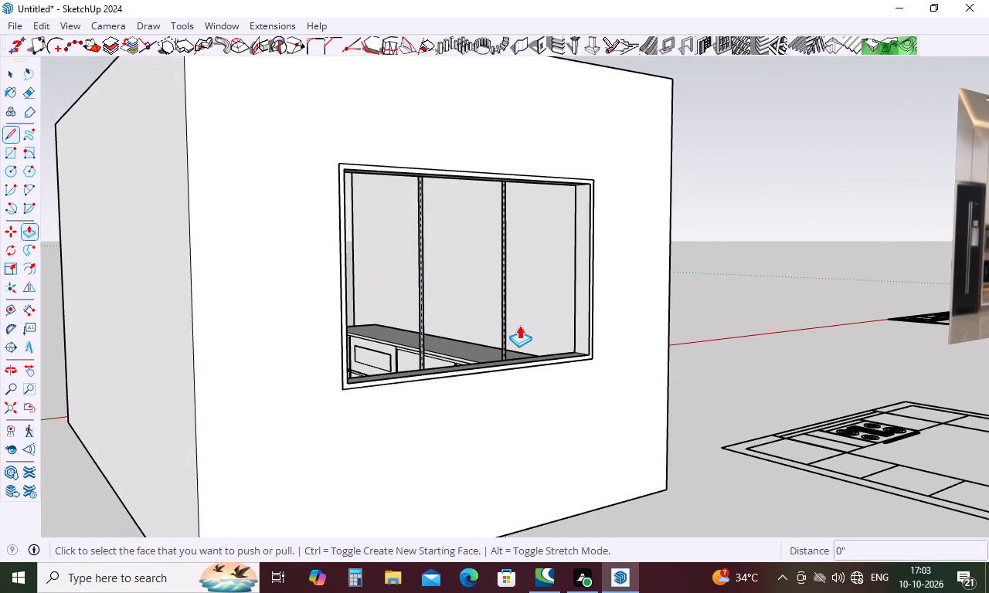
scroll(514, 328, up, 6)
click(485, 354)
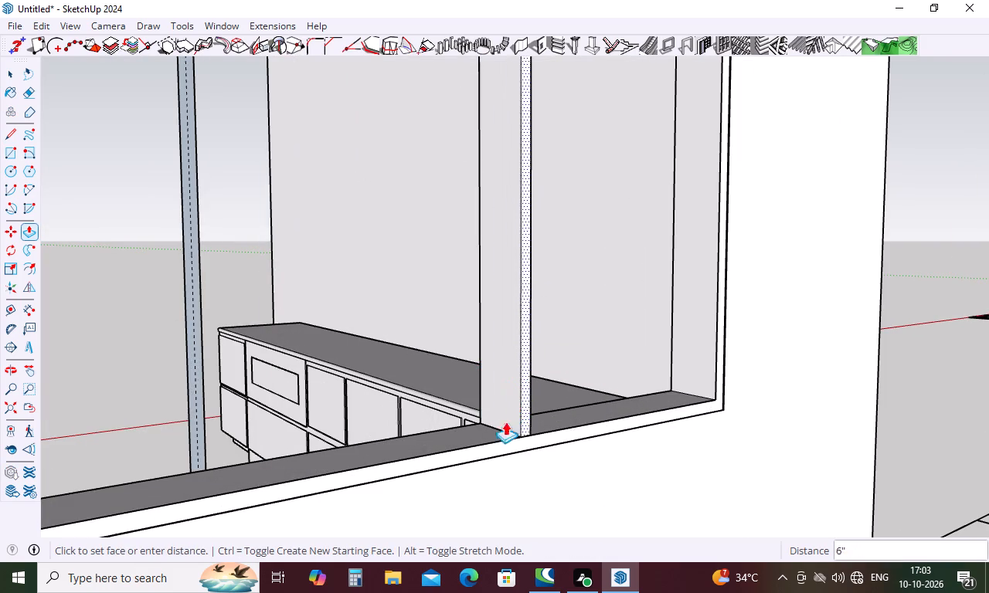
click(484, 439)
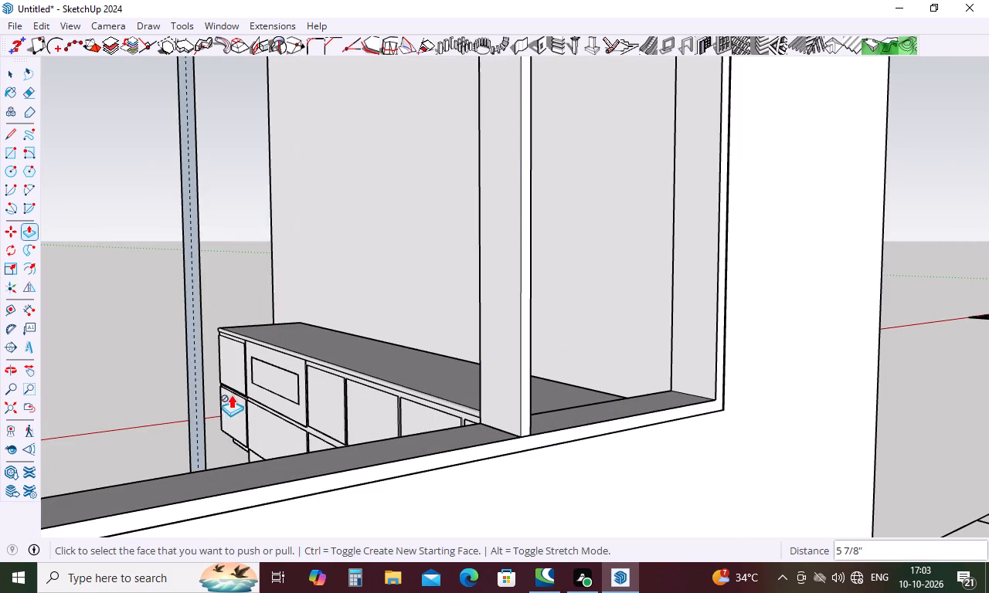
double_click(199, 404)
Delete all construction guides in the model.
scroll(429, 334, down, 10)
middle_drag(429, 365, 427, 368)
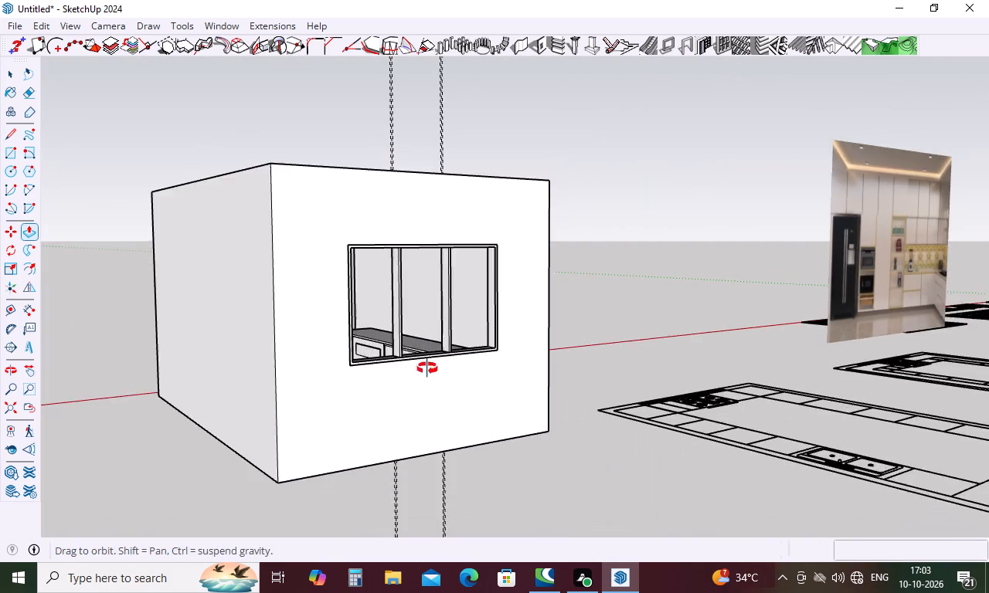
middle_drag(427, 368, 931, 447)
middle_drag(560, 432, 824, 397)
key(Escape)
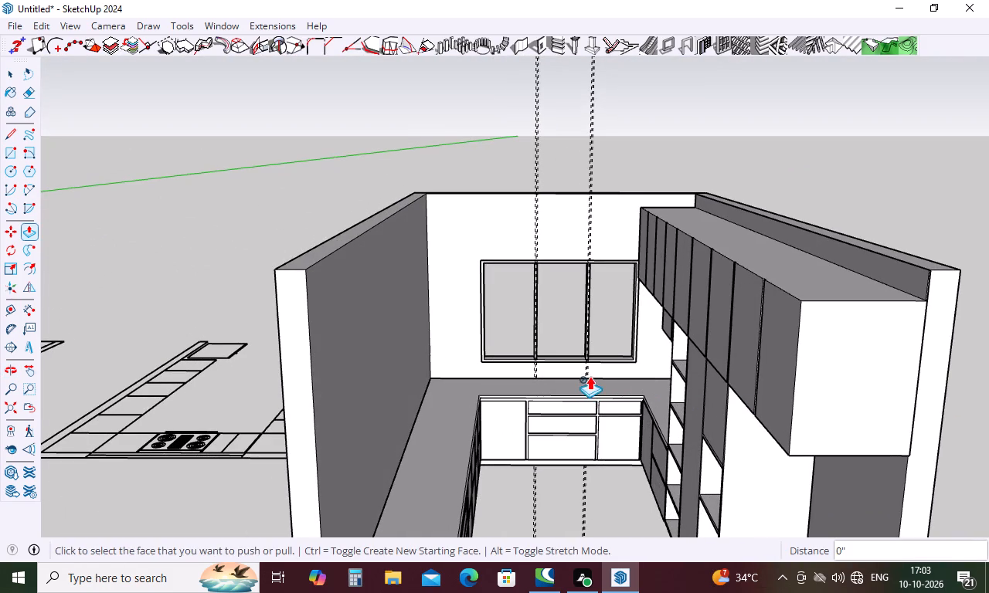
key(space)
click(45, 27)
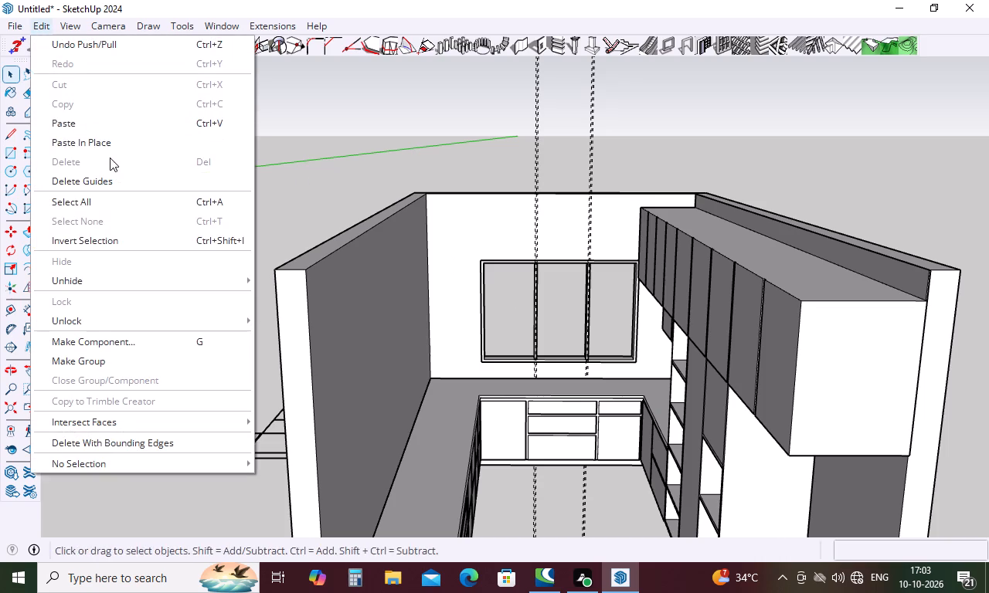
click(113, 188)
Compare the back wall window with the kitchen reference images.
scroll(419, 206, down, 5)
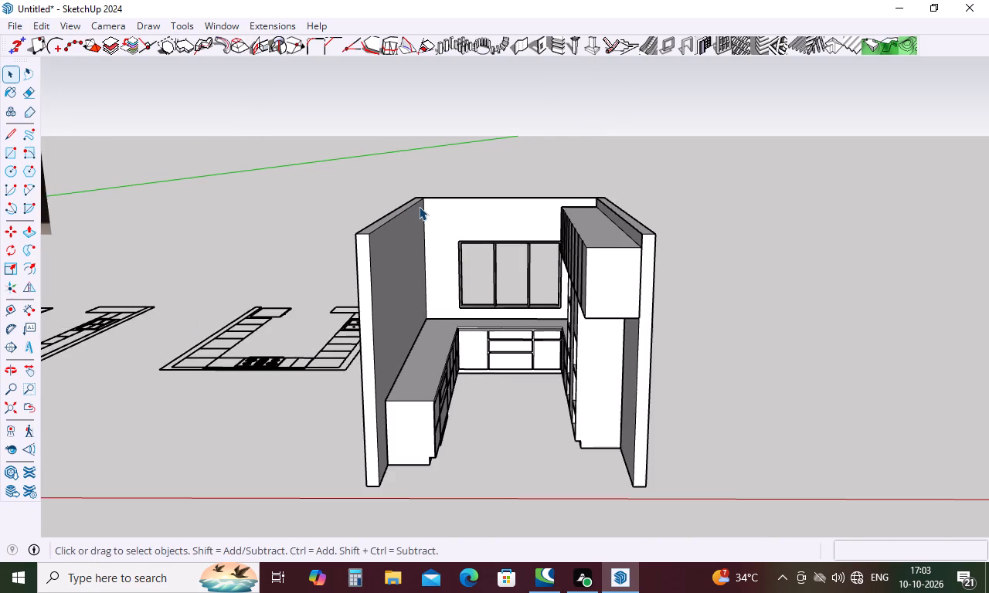
scroll(419, 206, down, 4)
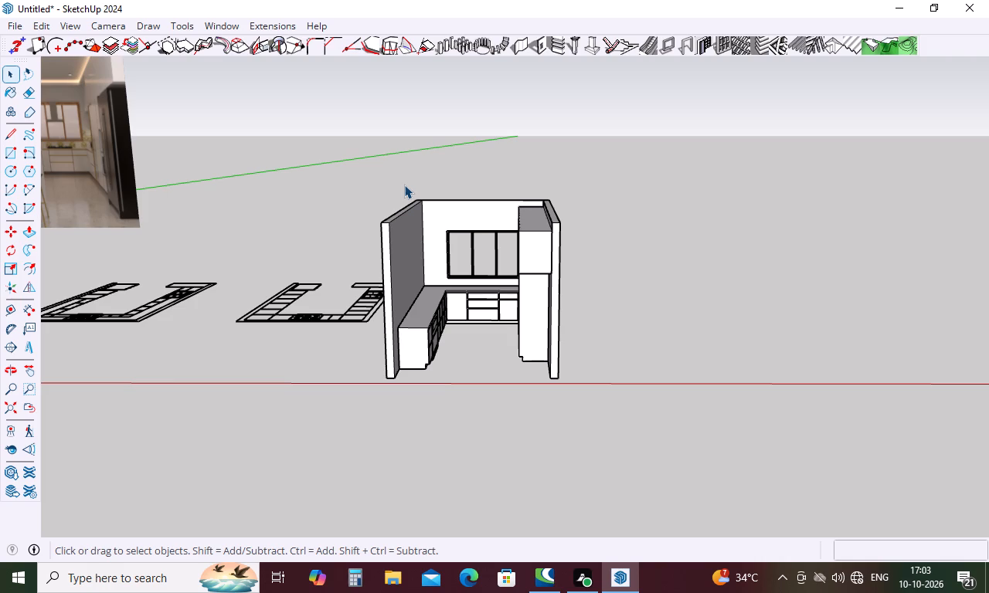
scroll(476, 255, down, 5)
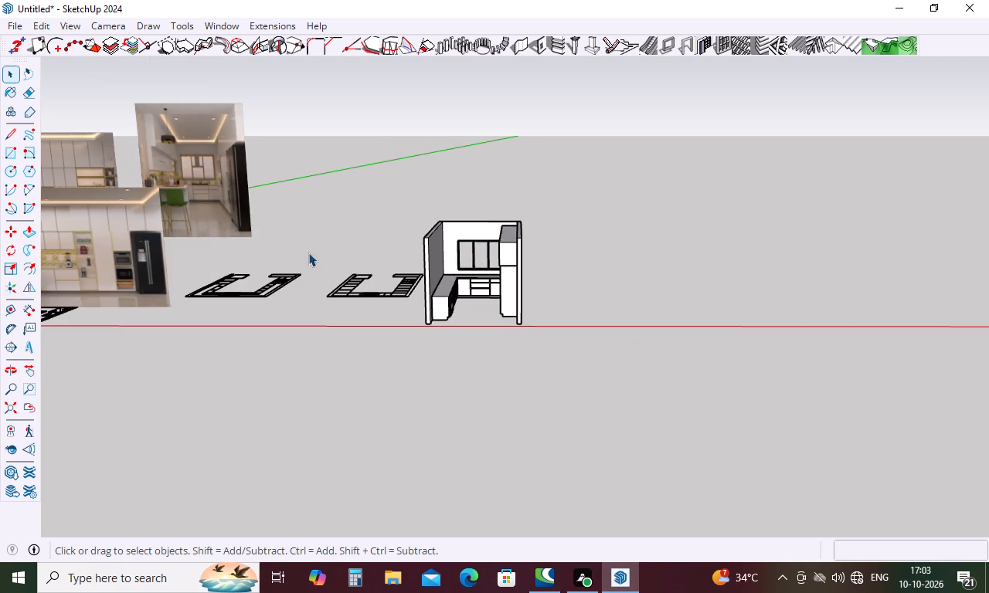
scroll(203, 206, up, 4)
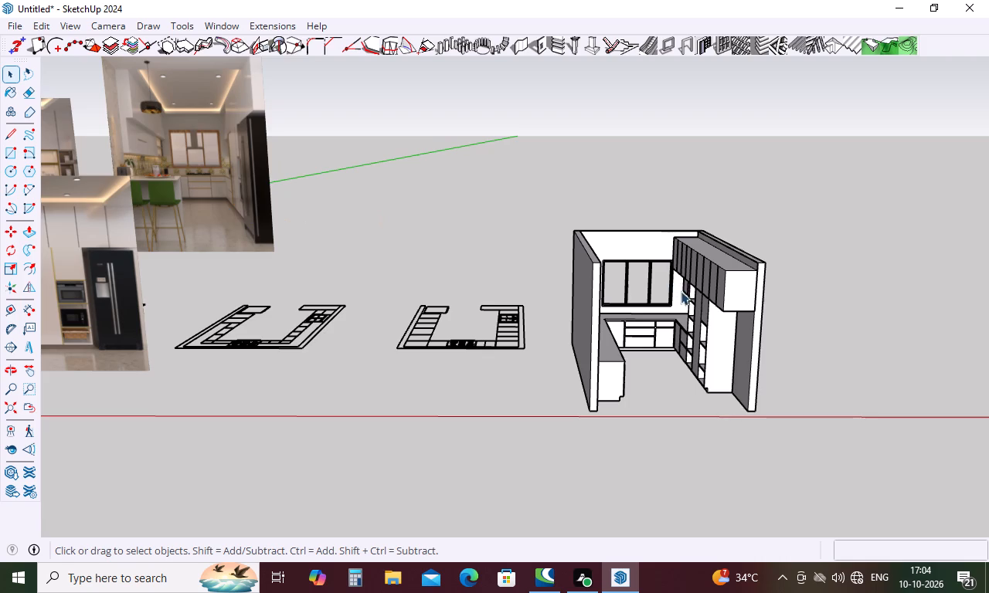
middle_drag(680, 293, 644, 269)
scroll(634, 300, up, 18)
middle_drag(644, 286, 604, 299)
scroll(590, 300, down, 5)
scroll(564, 227, up, 5)
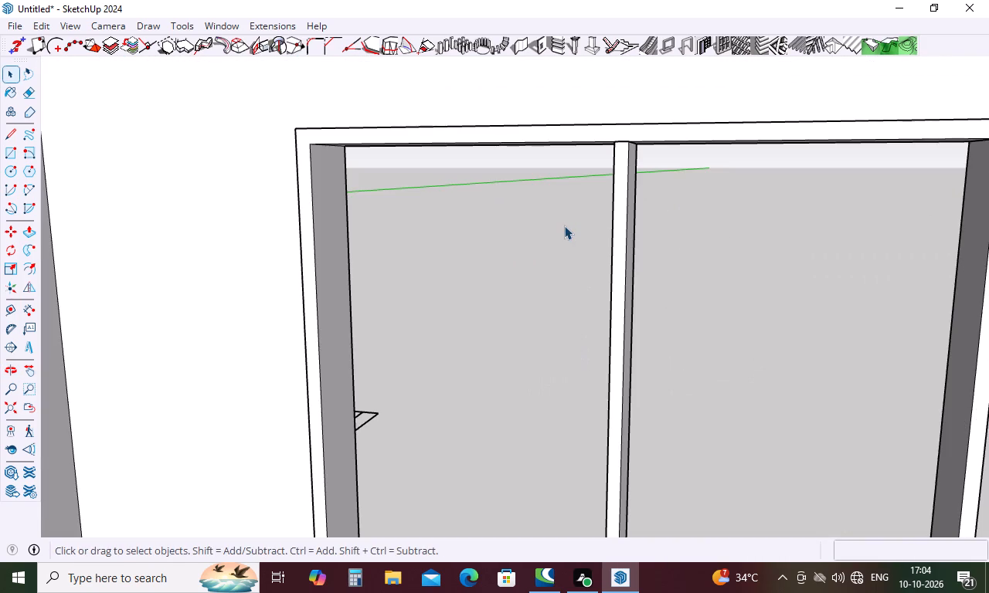
Draw a 1' 11 1/2" by 3' 9 5/8" pane rectangle at mid-depth in the window's left opening, from top-left corner to first mullion.
key(r)
middle_drag(376, 170, 376, 136)
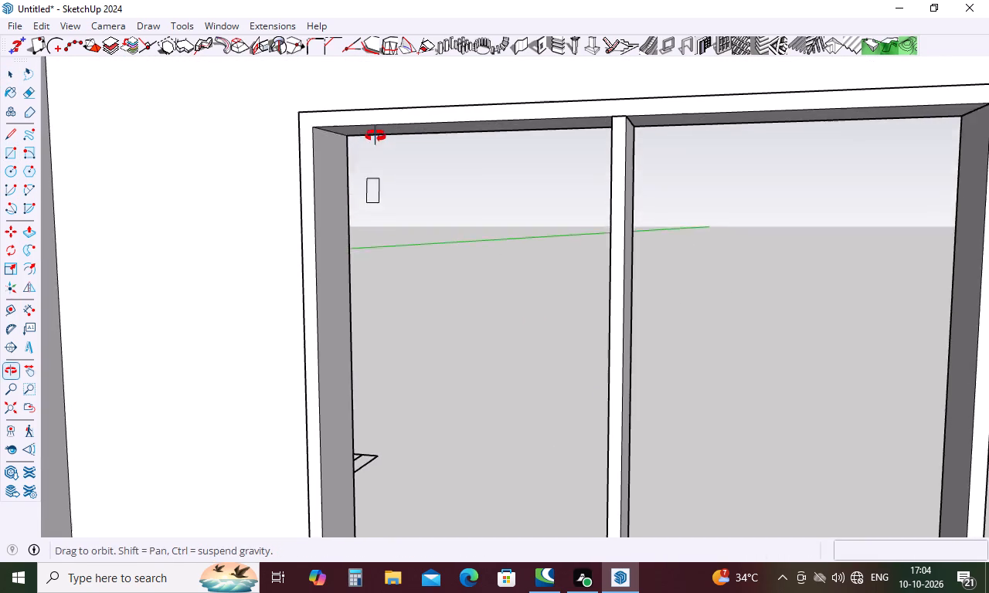
middle_drag(376, 136, 376, 119)
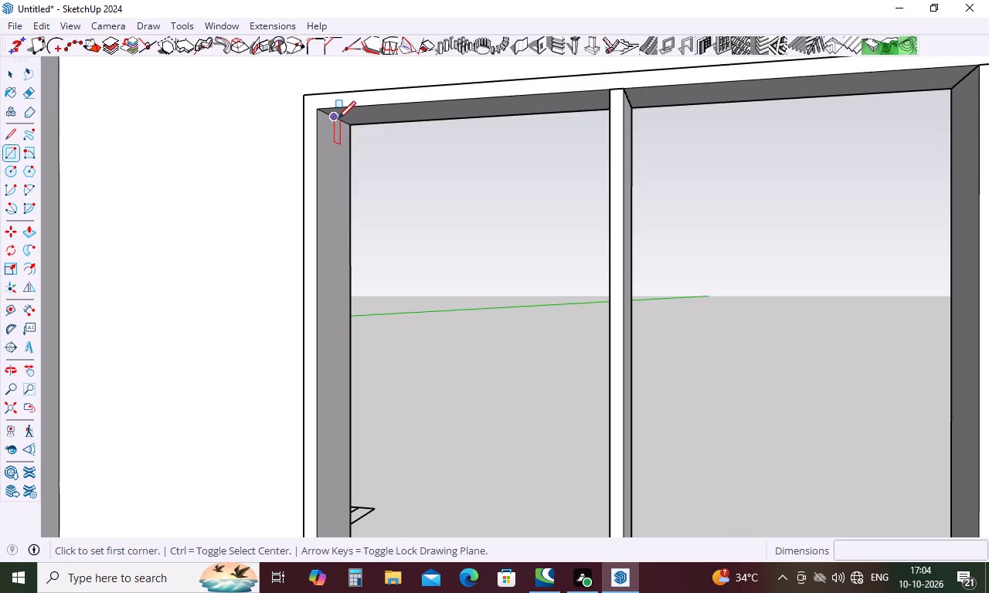
scroll(338, 119, up, 6)
drag(338, 119, 348, 130)
scroll(411, 147, down, 7)
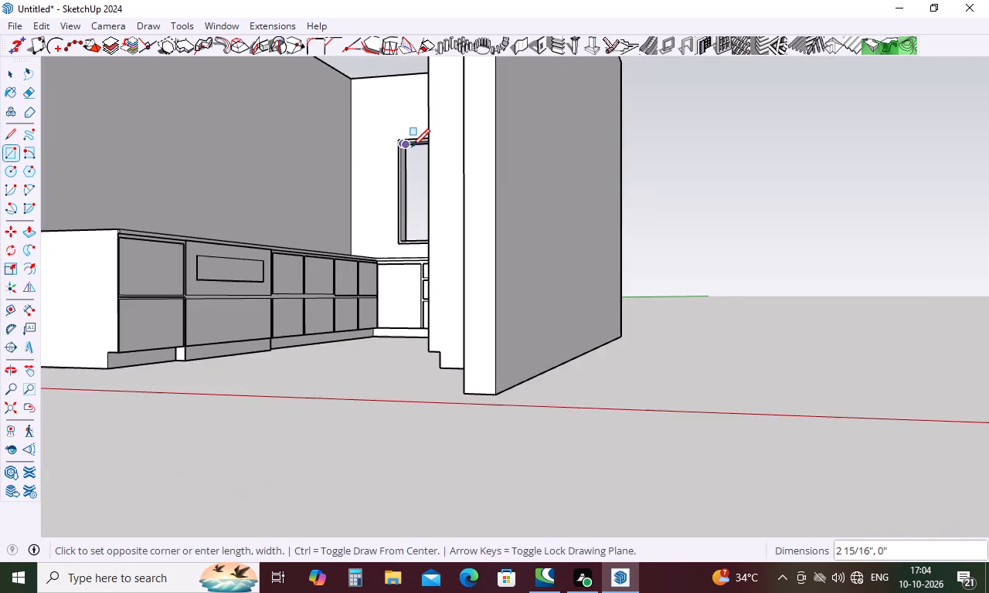
middle_drag(412, 147, 466, 283)
scroll(443, 224, up, 2)
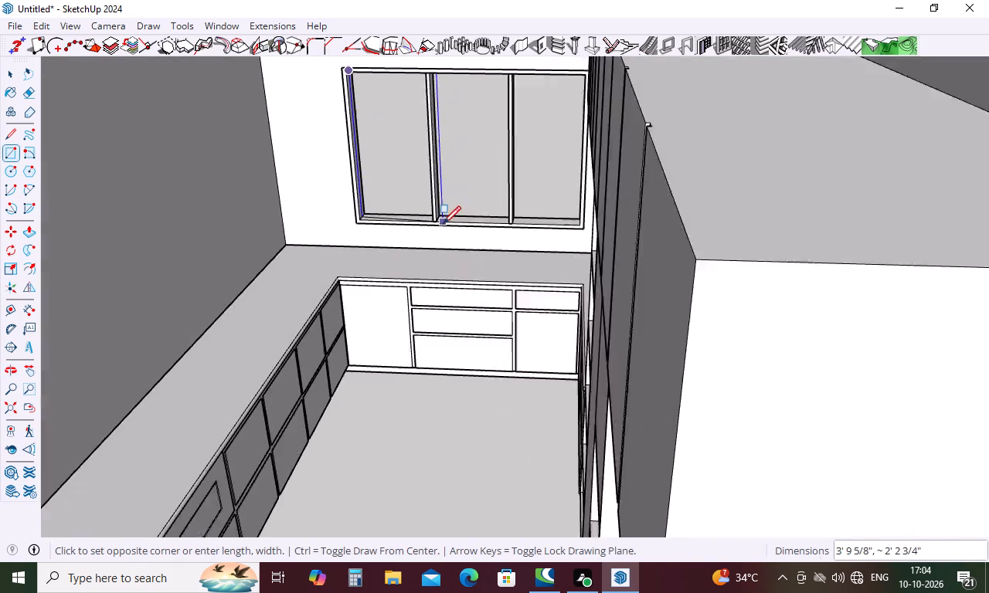
scroll(443, 224, up, 9)
middle_drag(424, 215, 510, 214)
scroll(433, 221, up, 3)
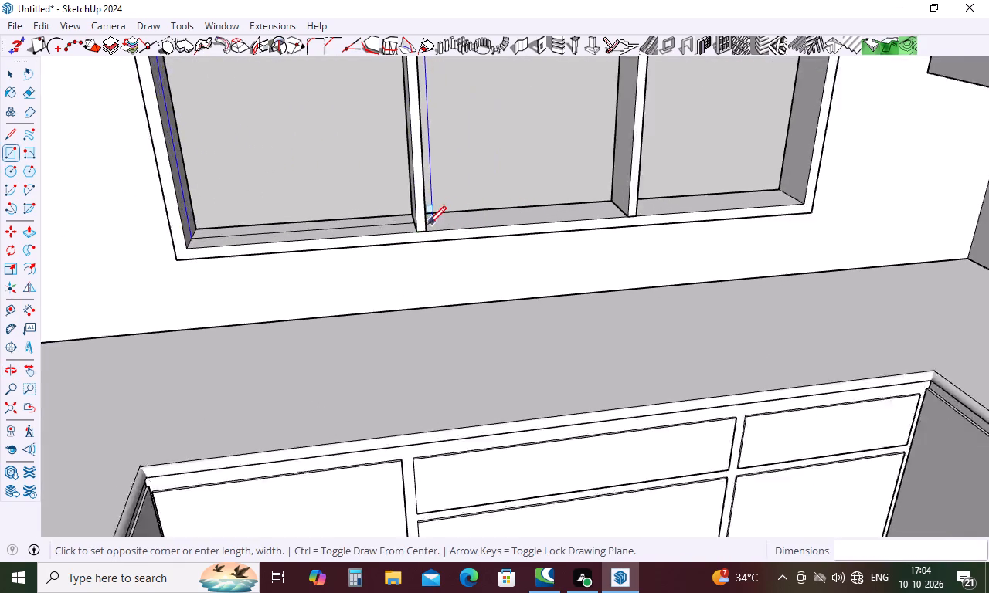
scroll(428, 224, up, 12)
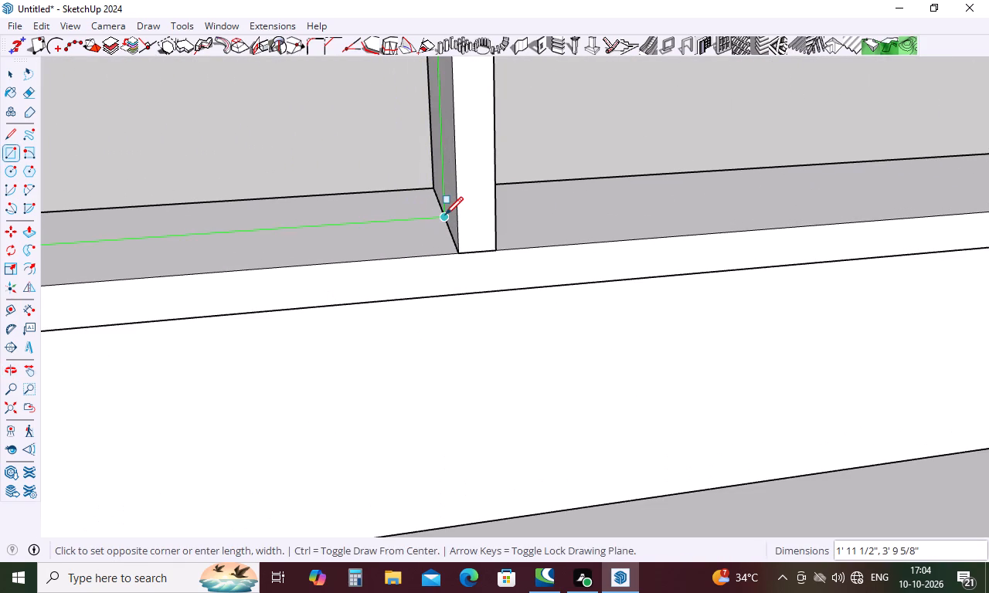
click(444, 216)
Copy the left pane face with its edges 2' 1/2" across into the middle opening, its bottom-left corner against the first mullion.
scroll(386, 246, down, 16)
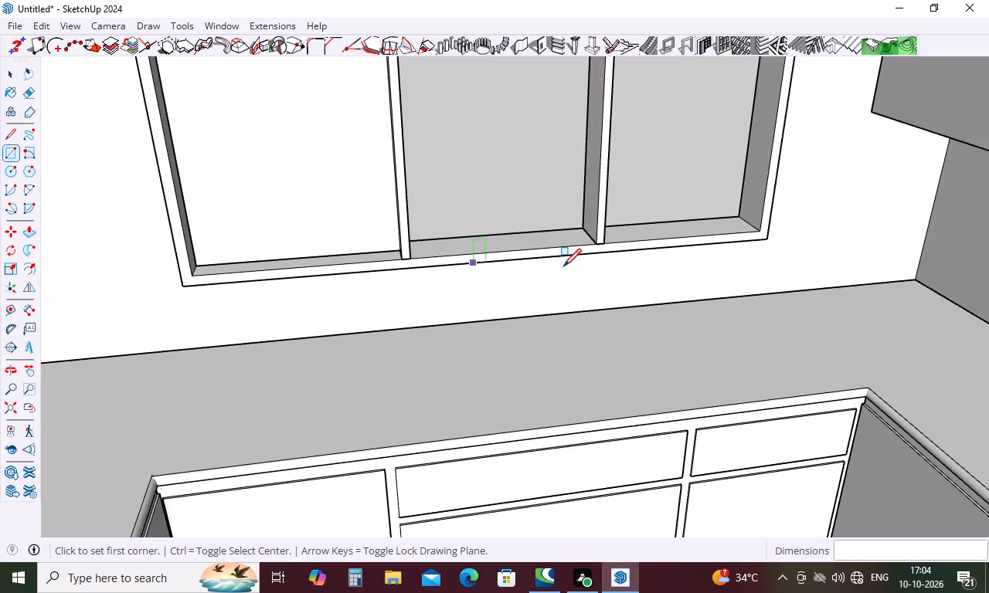
scroll(571, 266, down, 5)
key(v)
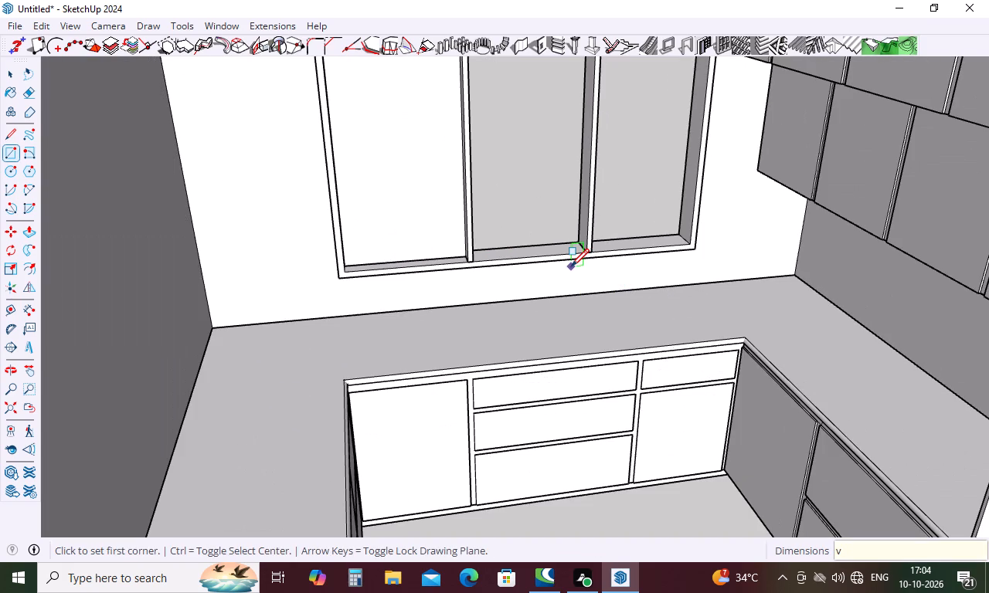
key(r)
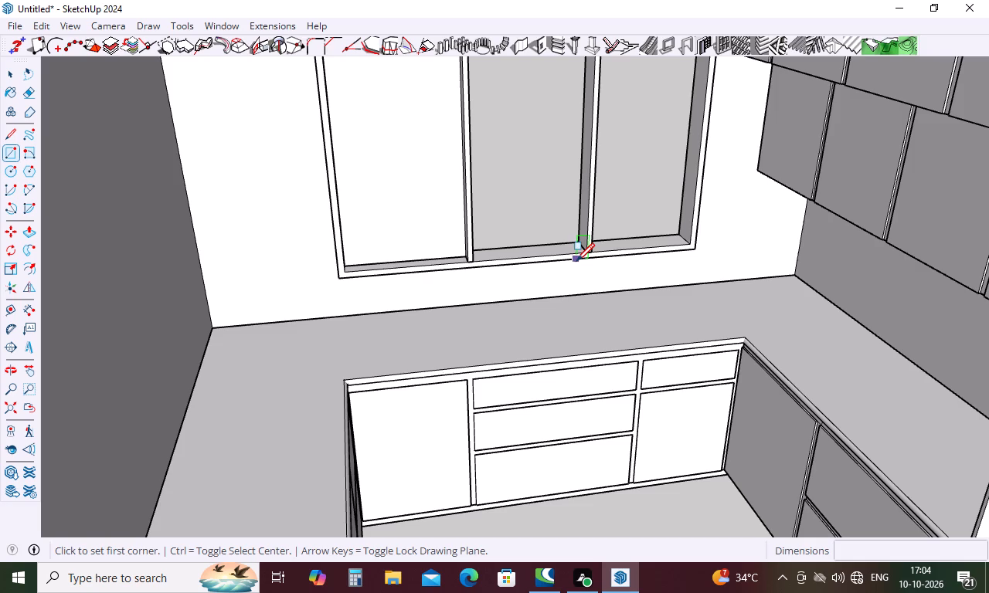
scroll(523, 270, down, 4)
middle_drag(522, 273, 438, 302)
scroll(485, 195, up, 6)
middle_drag(491, 205, 499, 214)
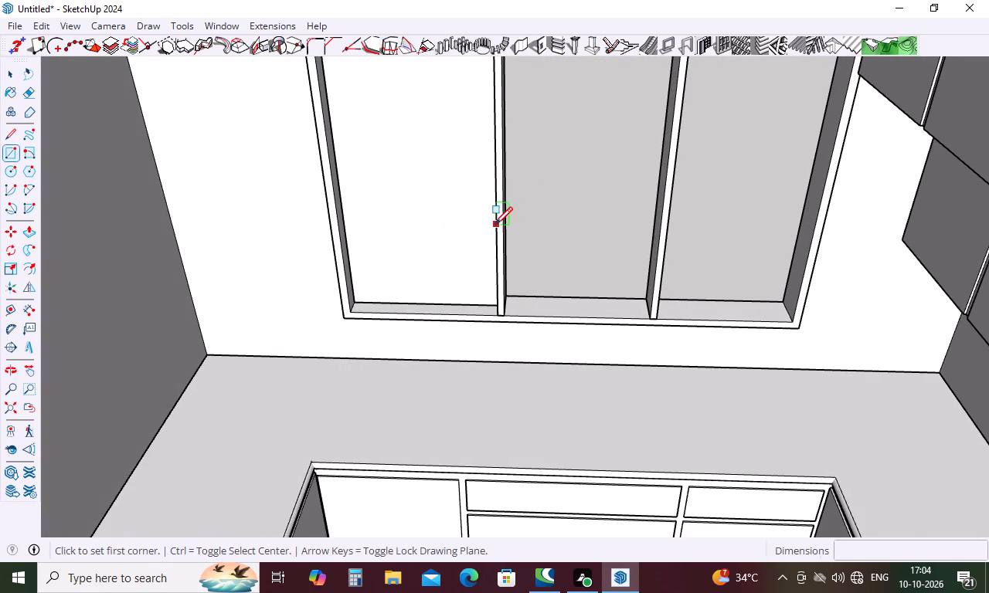
key(space)
double_click(393, 259)
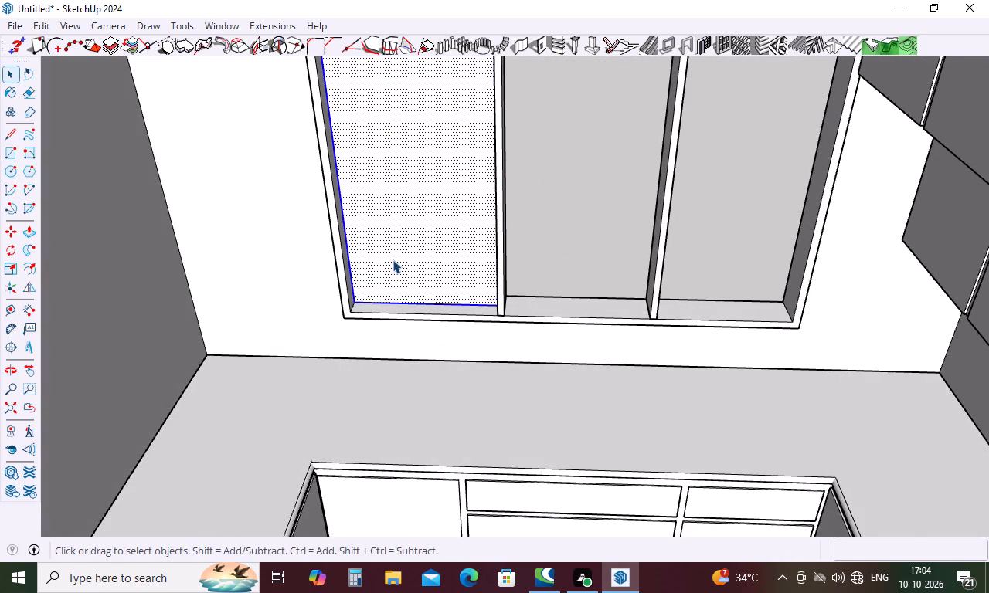
key(m)
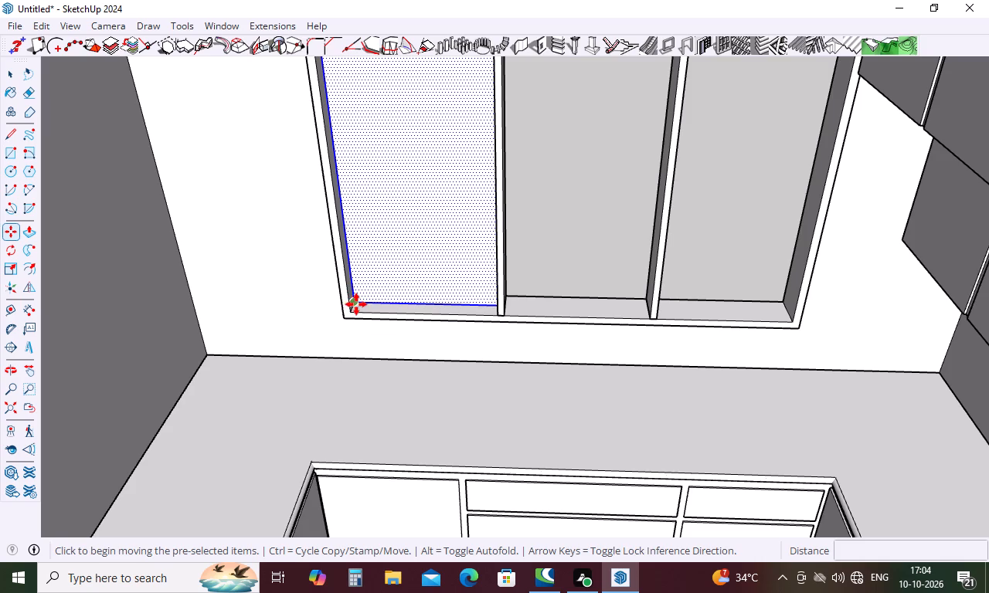
click(356, 304)
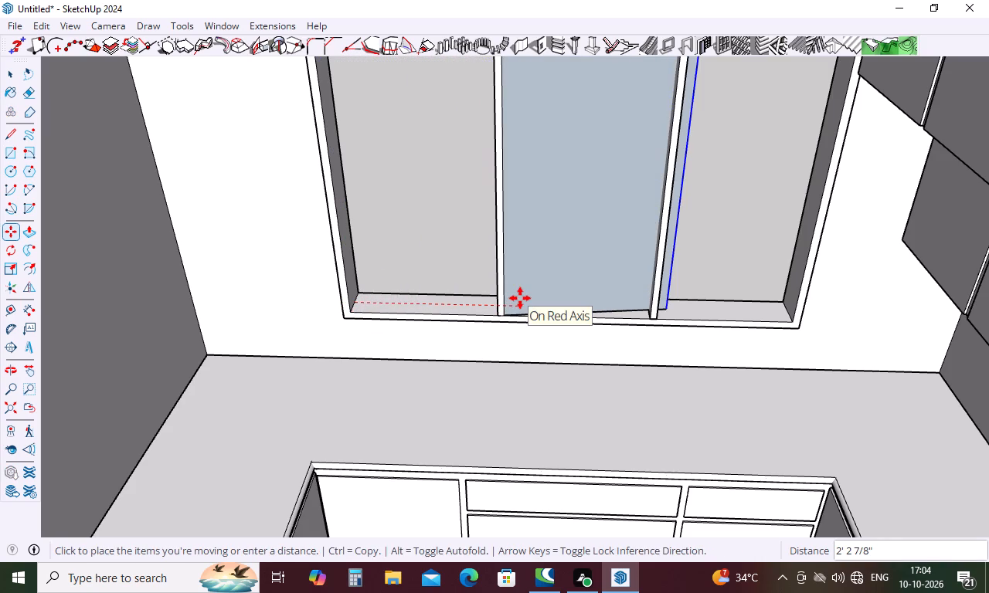
scroll(515, 301, up, 10)
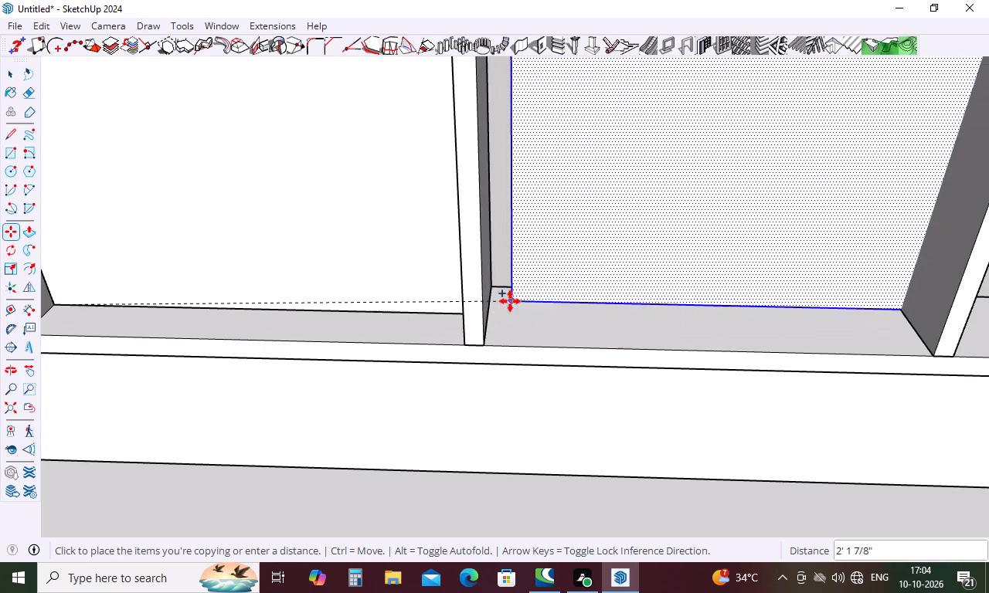
click(488, 310)
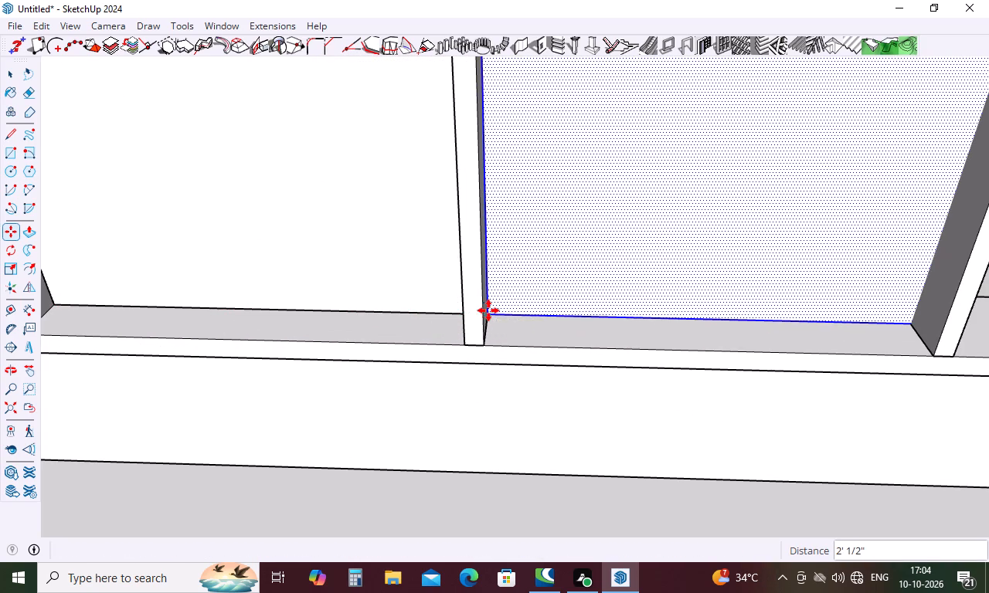
Copy the middle pane face into the window's right opening, with its bottom-left corner against the second mullion.
click(491, 316)
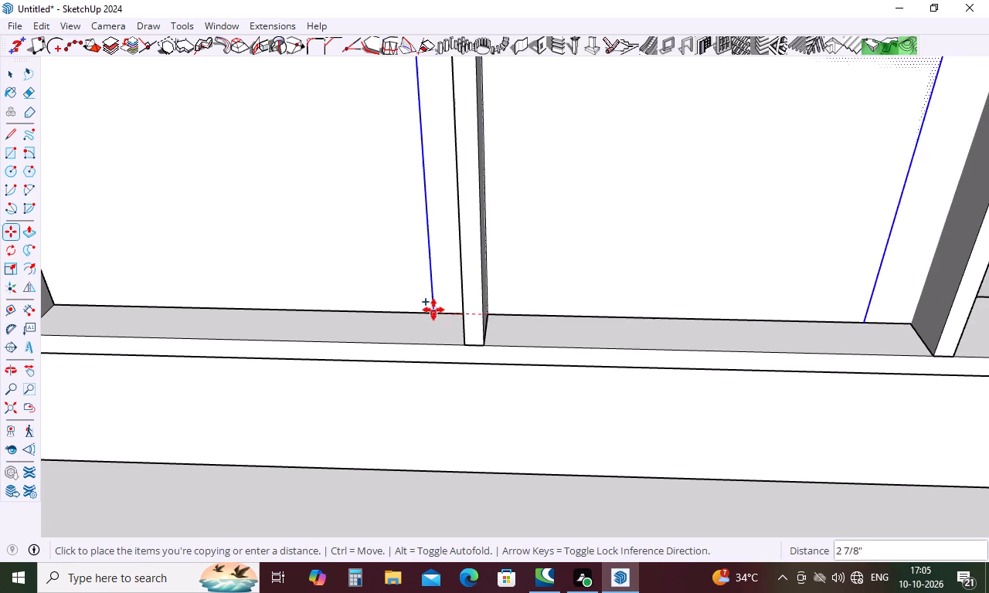
scroll(433, 310, down, 9)
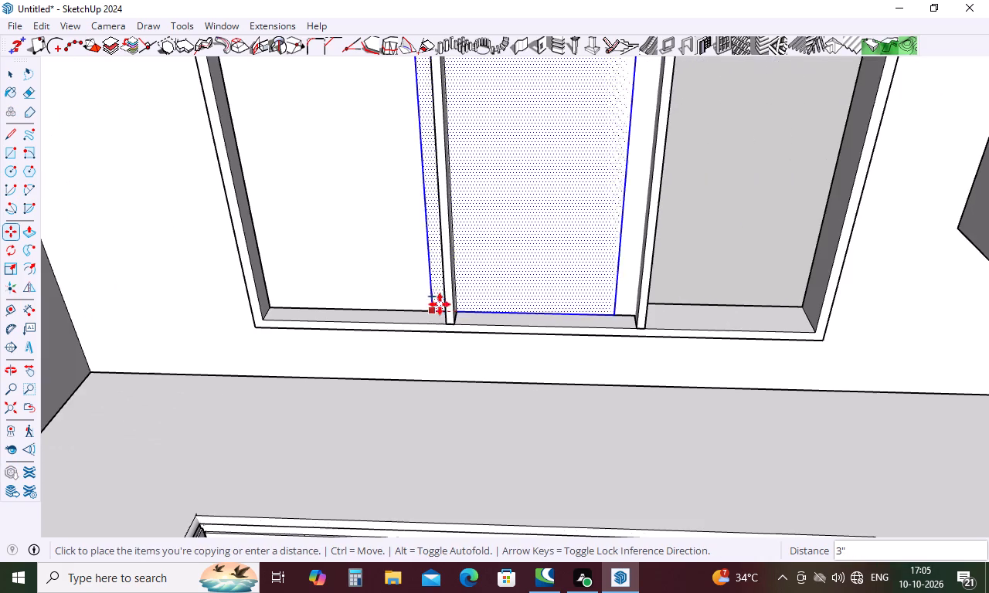
scroll(770, 298, up, 5)
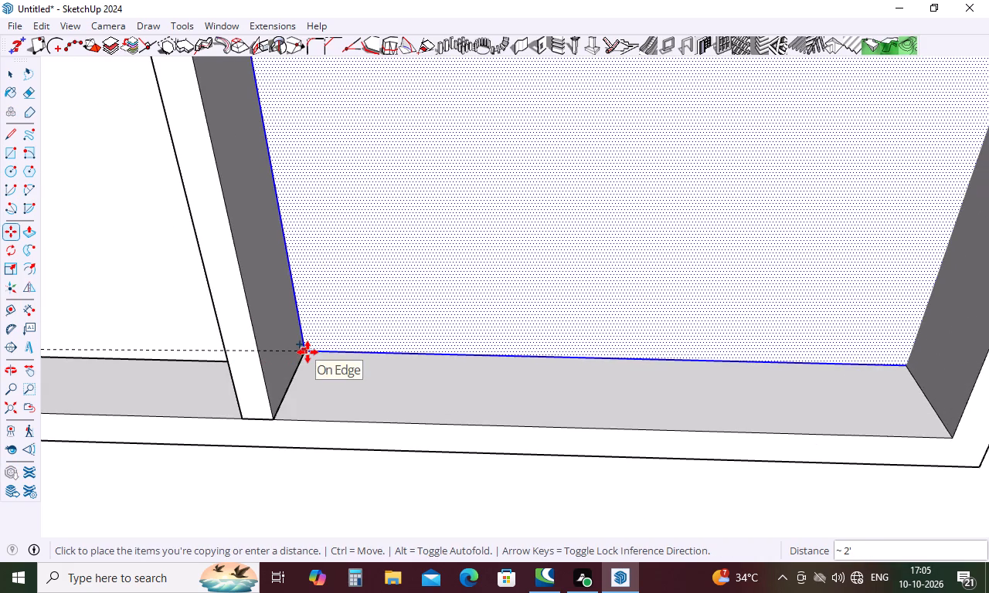
click(300, 361)
key(space)
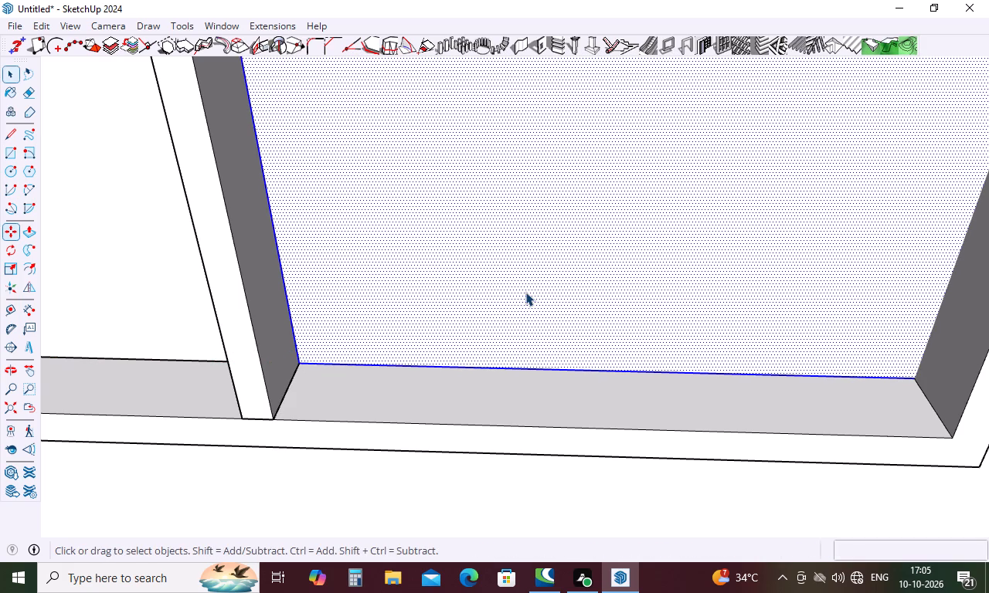
scroll(525, 292, down, 5)
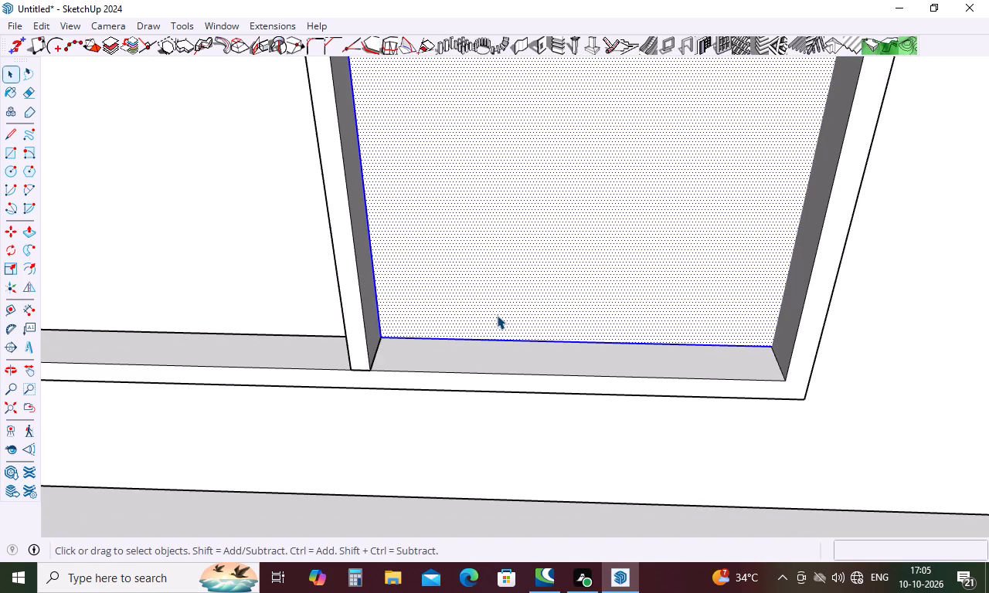
scroll(497, 315, down, 8)
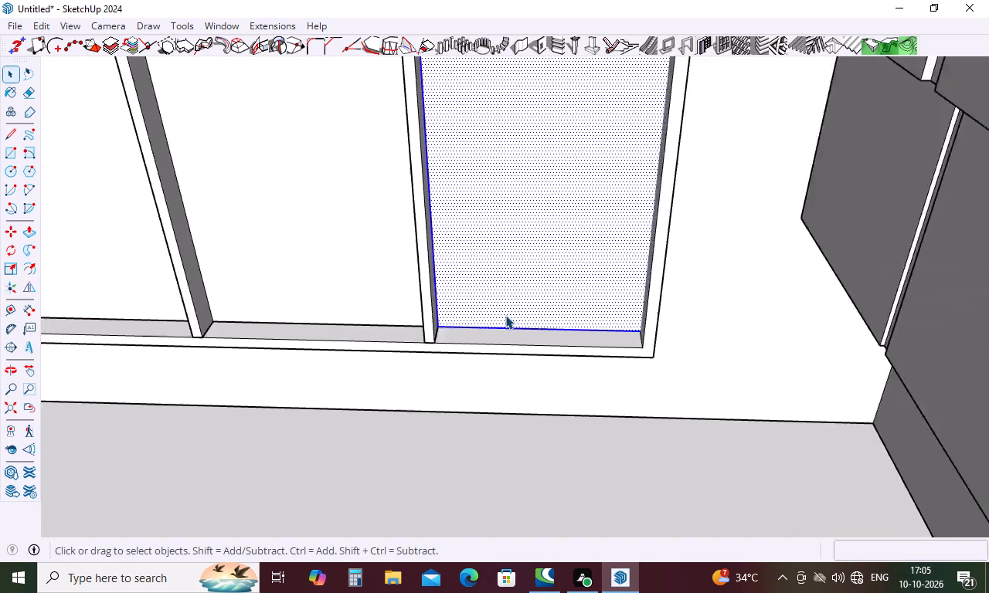
scroll(505, 315, down, 7)
key(space)
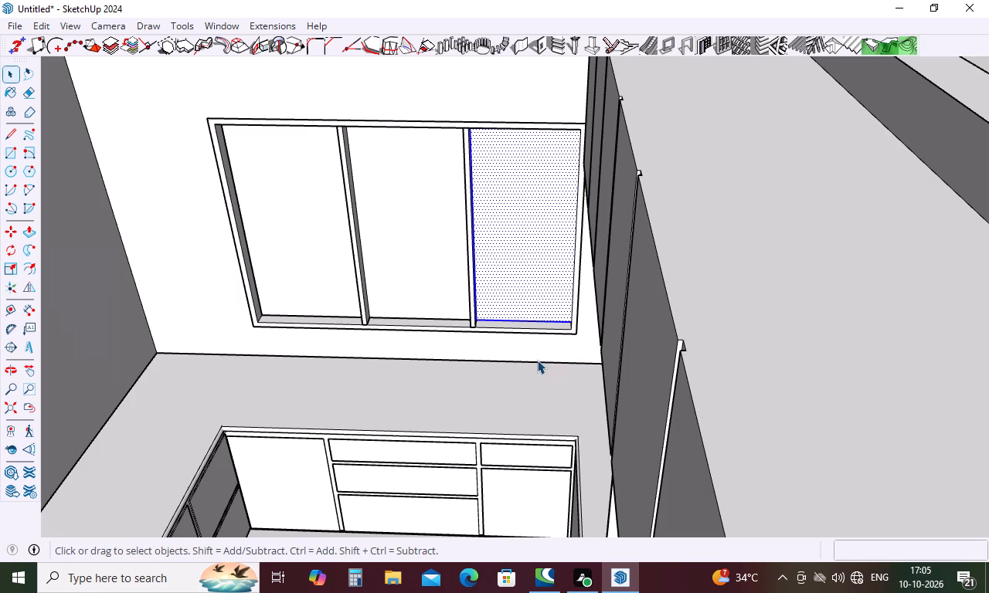
key(space)
click(500, 380)
scroll(501, 319, down, 6)
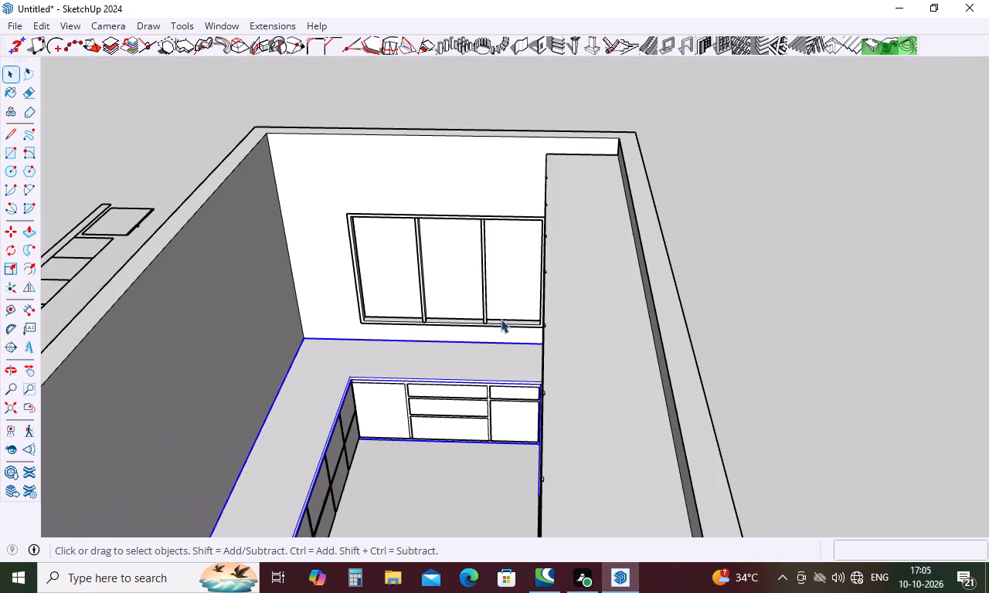
click(694, 186)
Extrude the right window pane 1" and repeat the same extrusion on the middle and left panes.
scroll(447, 273, up, 5)
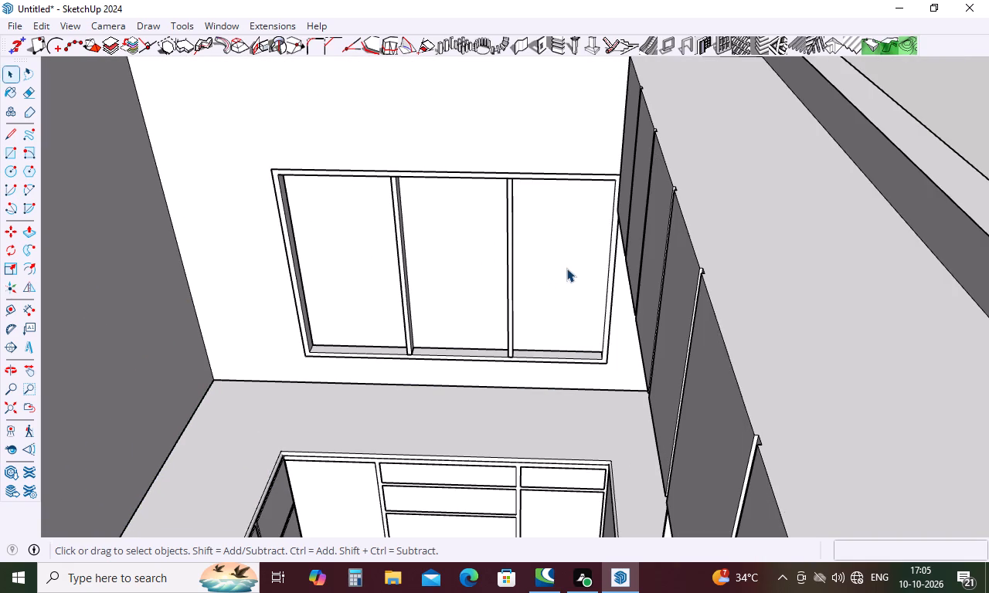
key(p)
click(563, 273)
key(1)
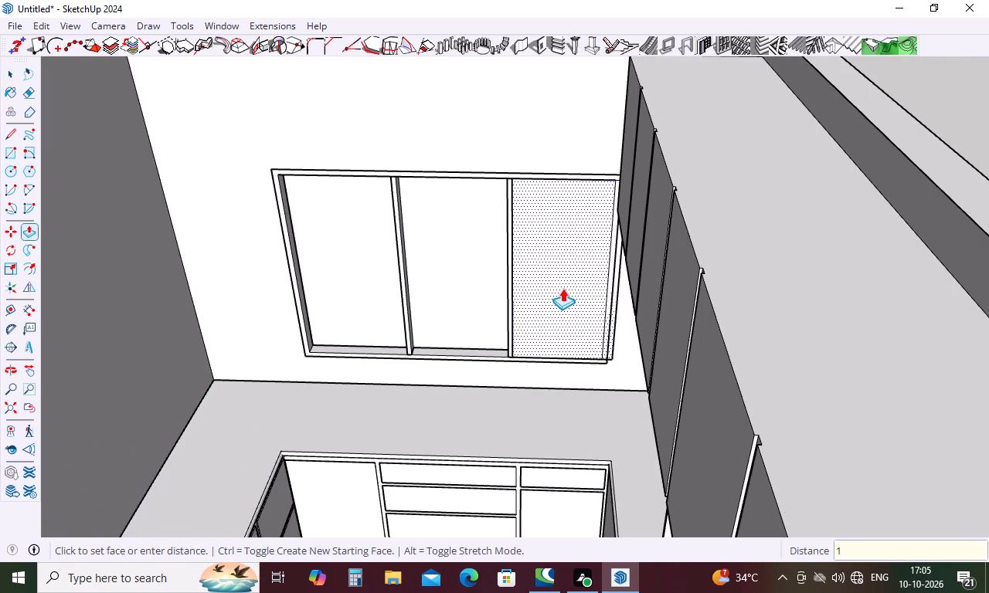
key(Return)
double_click(460, 301)
double_click(372, 306)
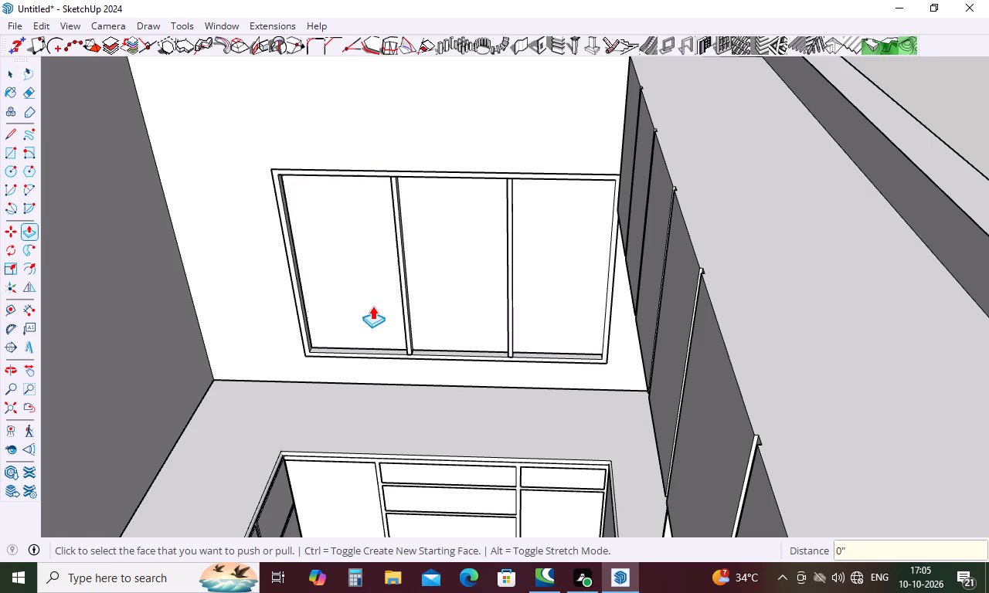
scroll(622, 239, down, 5)
key(space)
Inspect the extruded window panes, frame and mullions from inside the kitchen.
middle_drag(655, 216, 688, 76)
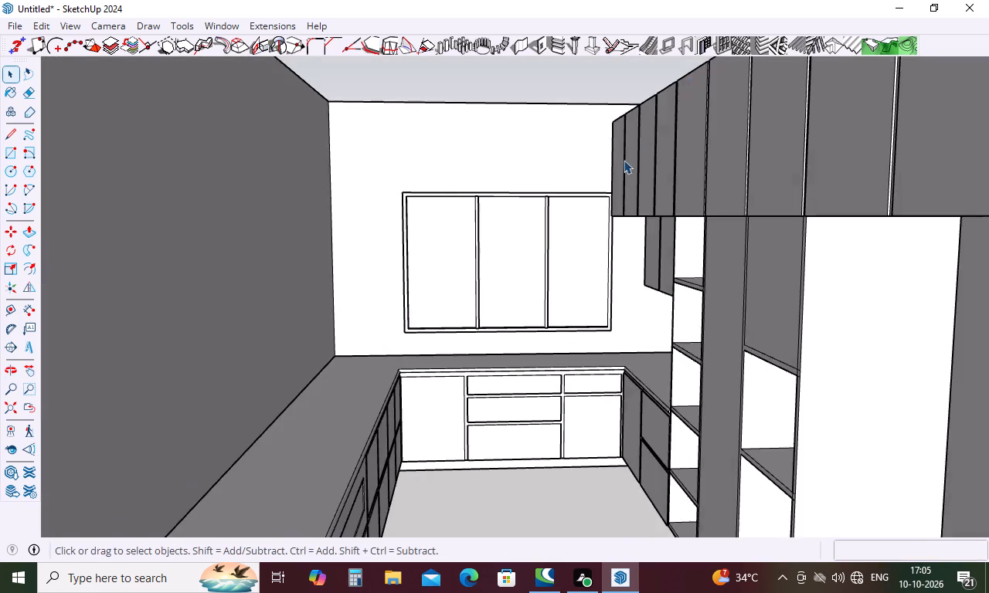
scroll(624, 160, down, 5)
scroll(571, 234, up, 16)
middle_drag(562, 313, 556, 329)
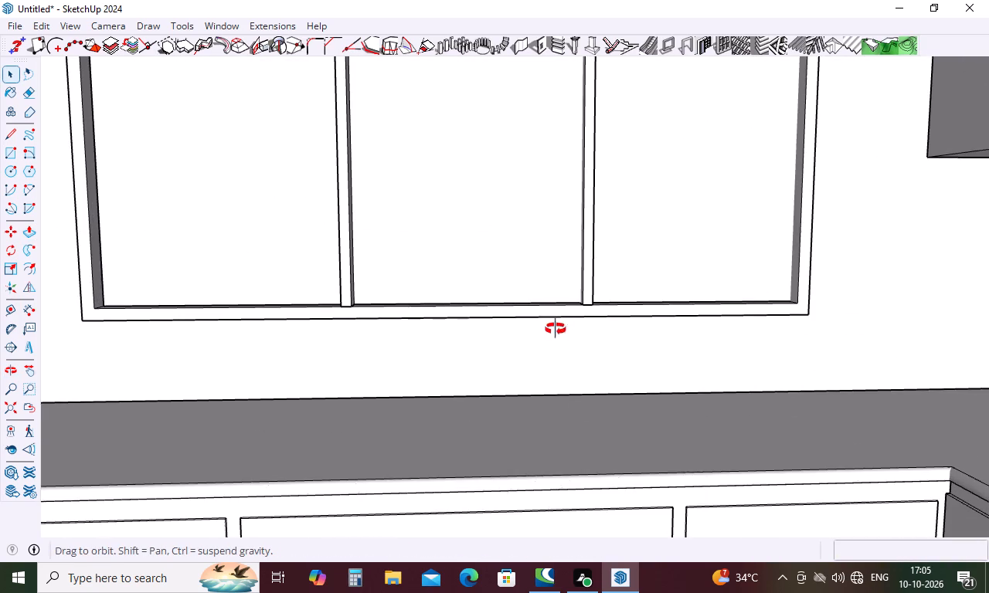
middle_drag(556, 329, 544, 368)
scroll(525, 293, down, 10)
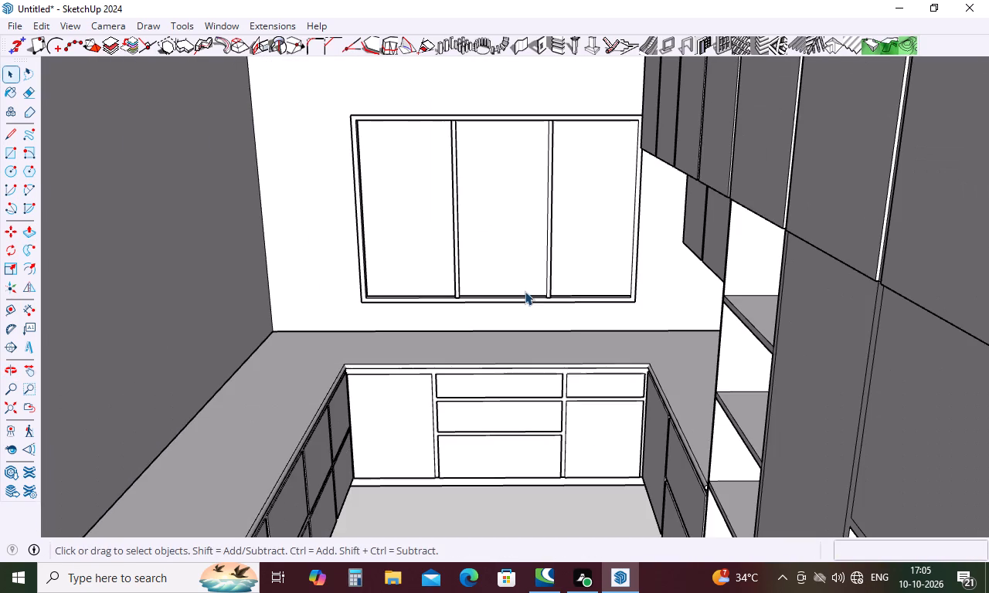
Compare the modelled kitchen with the reference images, examining the view with the green bar stools closely.
scroll(515, 290, down, 5)
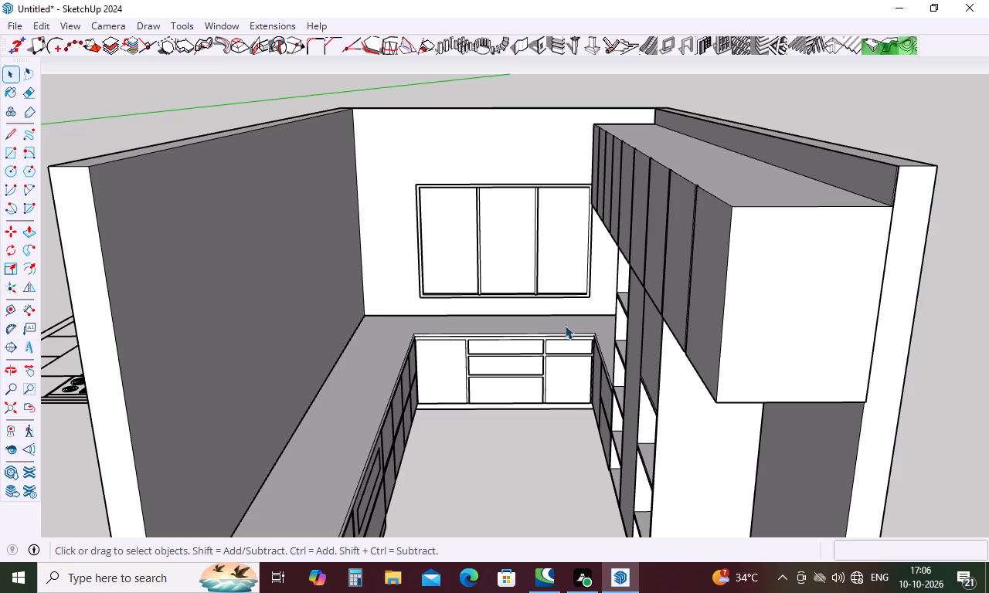
scroll(565, 325, down, 7)
middle_drag(530, 349, 537, 310)
scroll(537, 310, down, 5)
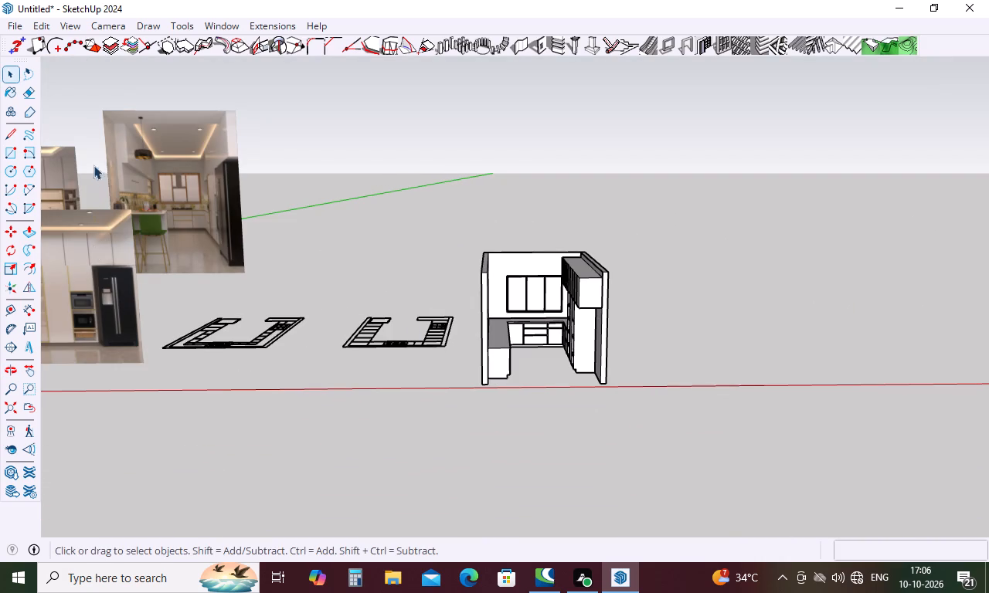
scroll(94, 156, up, 11)
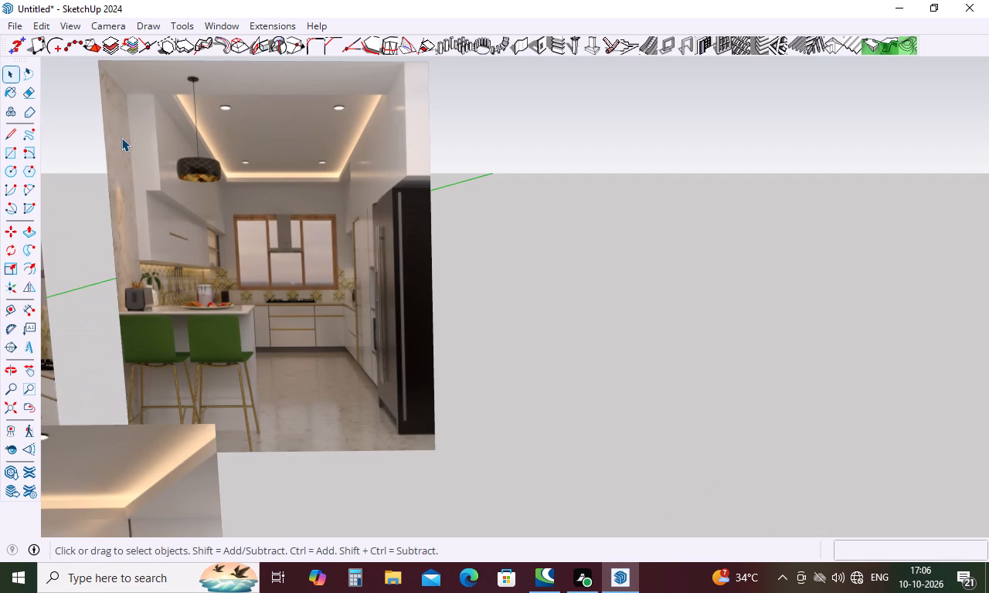
scroll(121, 137, up, 5)
scroll(121, 137, down, 5)
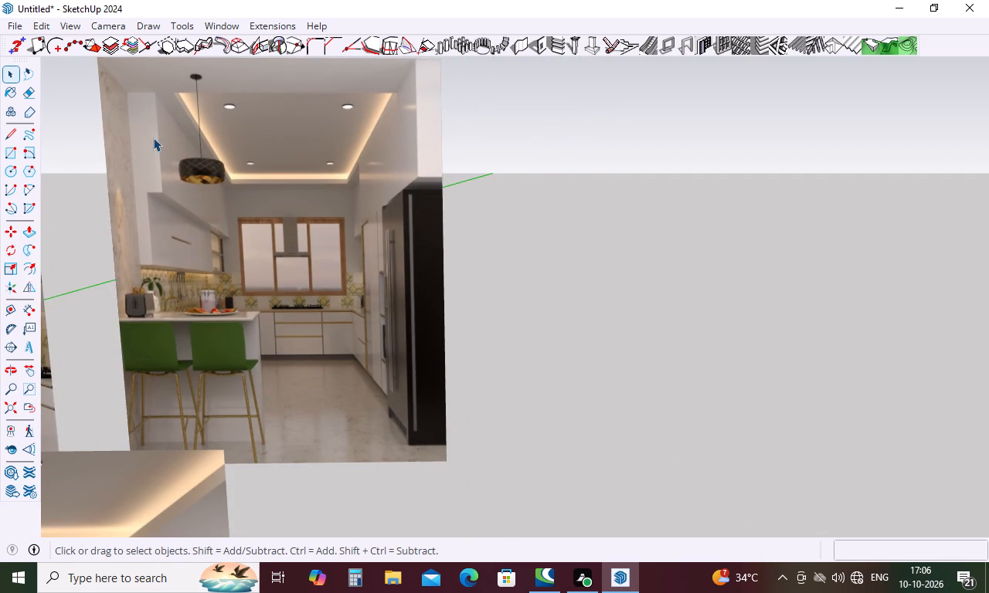
scroll(213, 163, down, 3)
middle_drag(213, 168, 199, 216)
scroll(199, 217, up, 4)
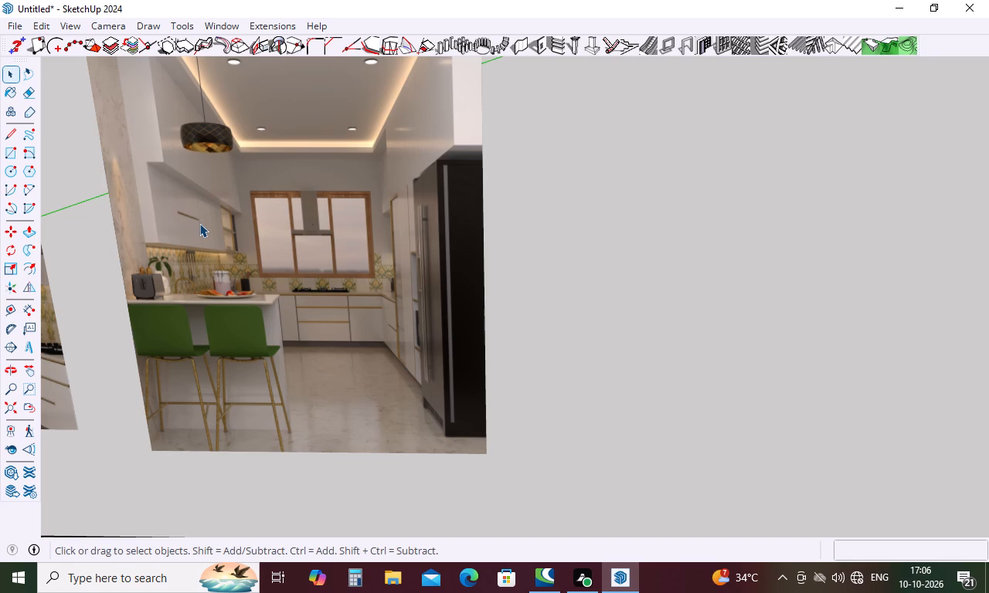
scroll(295, 289, down, 11)
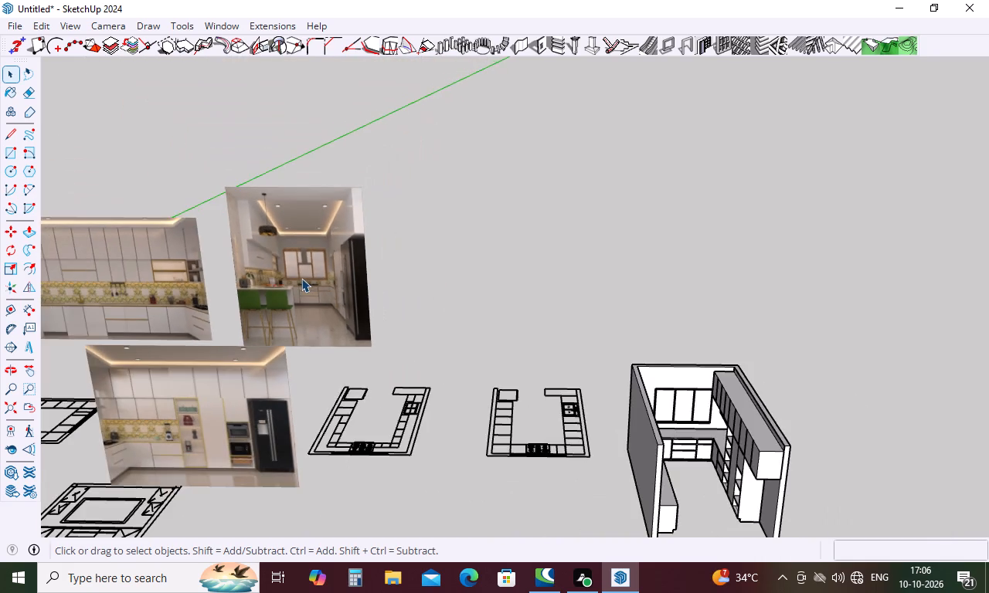
scroll(301, 277, down, 4)
middle_drag(370, 329, 345, 385)
scroll(218, 394, down, 4)
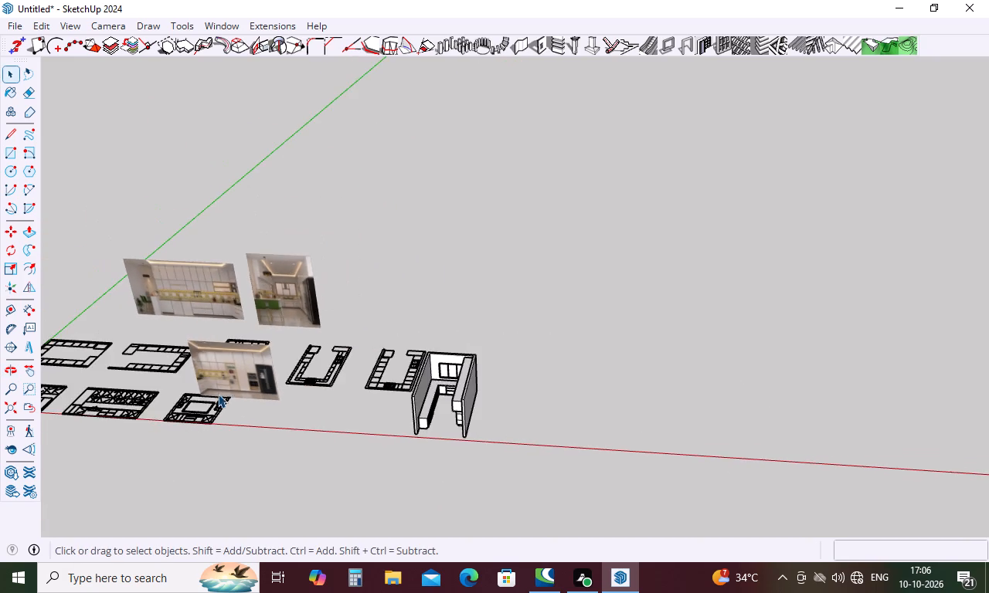
Move the reference image of the tall units and fridge about 44' 10 11/16", clear of the plans, beside the bar-stool image.
middle_drag(223, 389, 338, 373)
key(m)
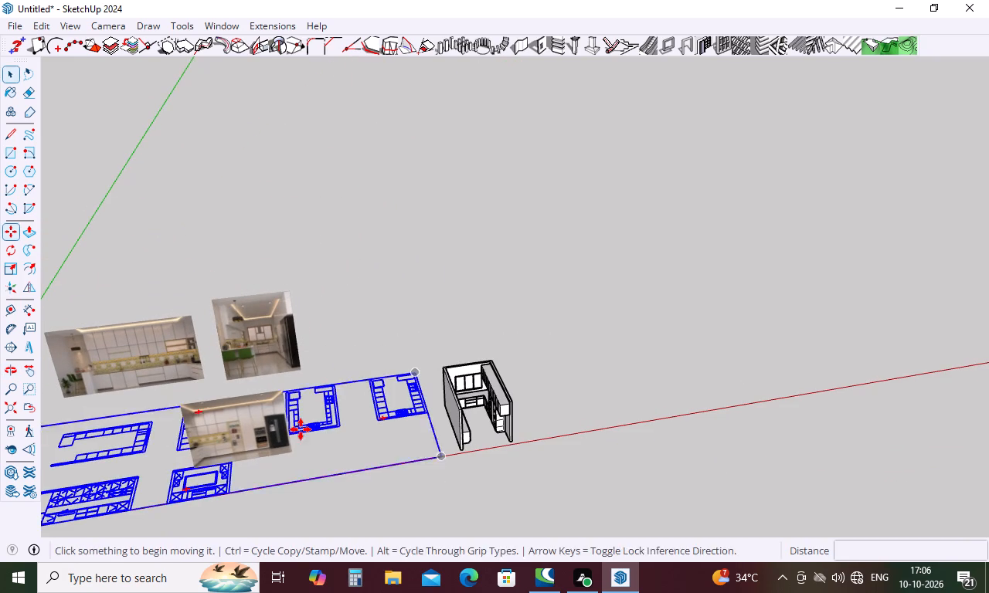
click(195, 467)
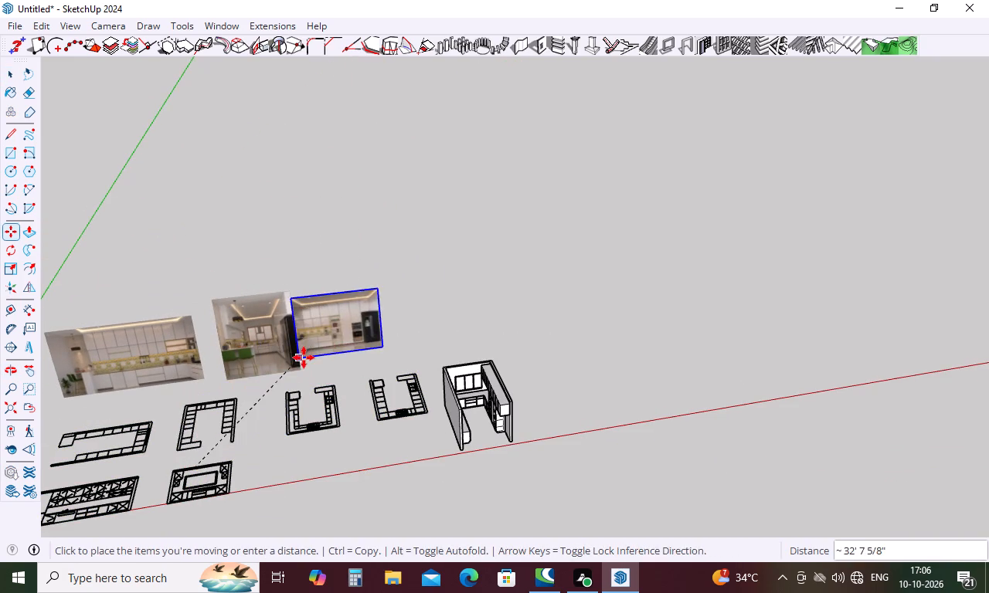
click(315, 359)
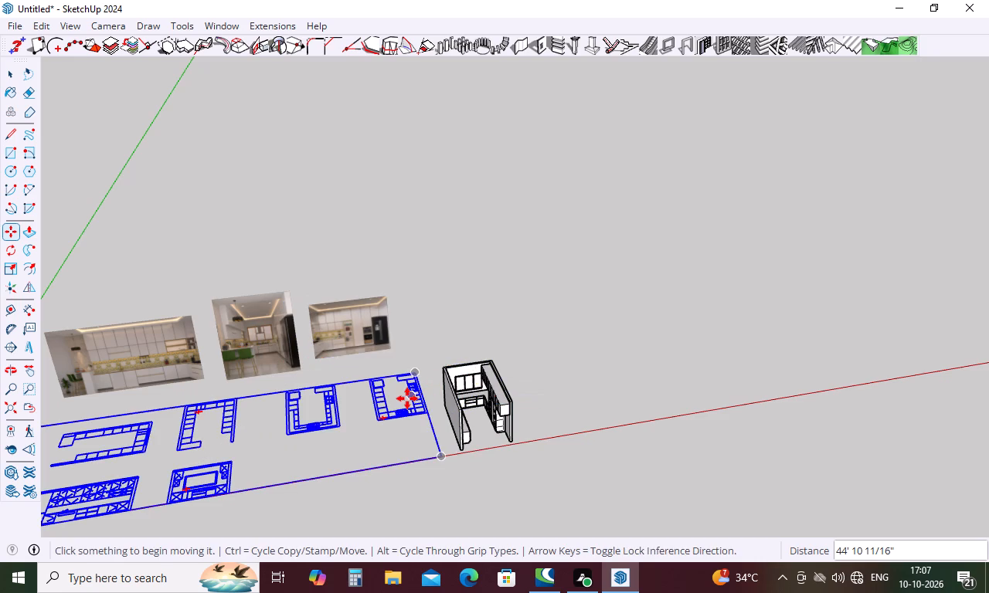
Examine the plans, wall elevations and reference images laid out alongside the kitchen model.
scroll(383, 419, down, 9)
scroll(219, 473, up, 5)
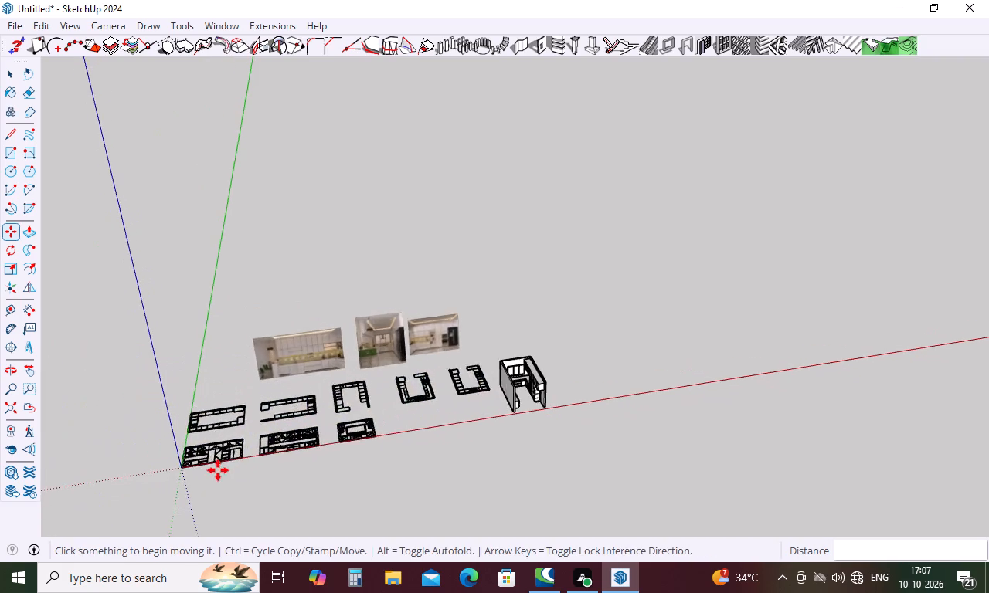
scroll(218, 470, up, 8)
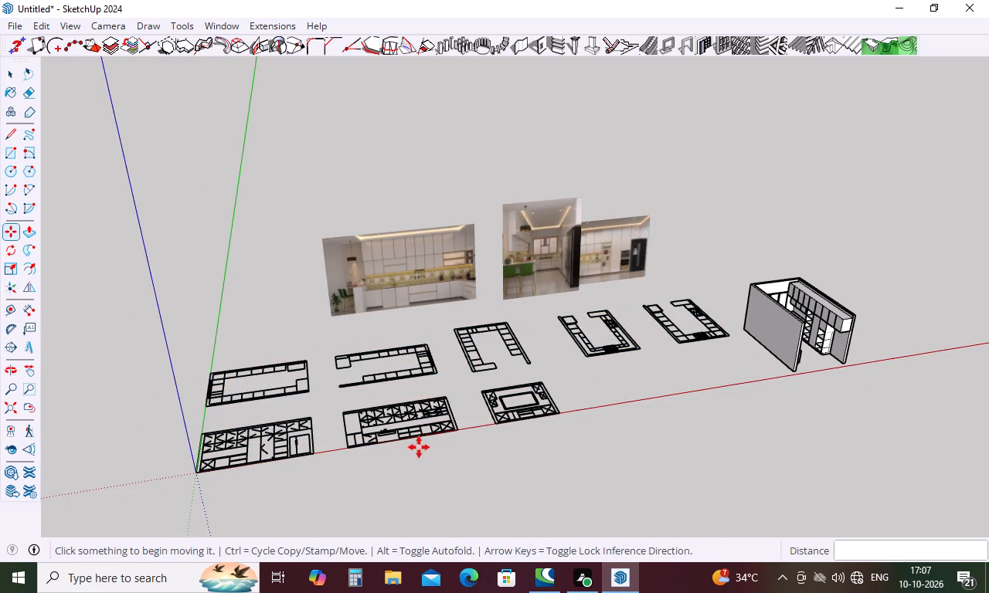
scroll(424, 442, up, 5)
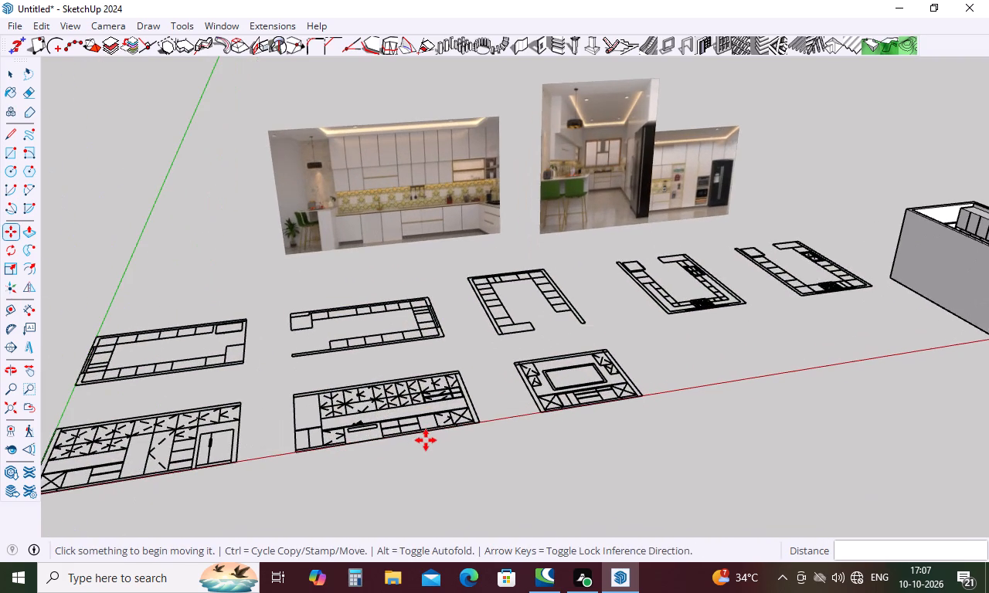
scroll(377, 412, down, 8)
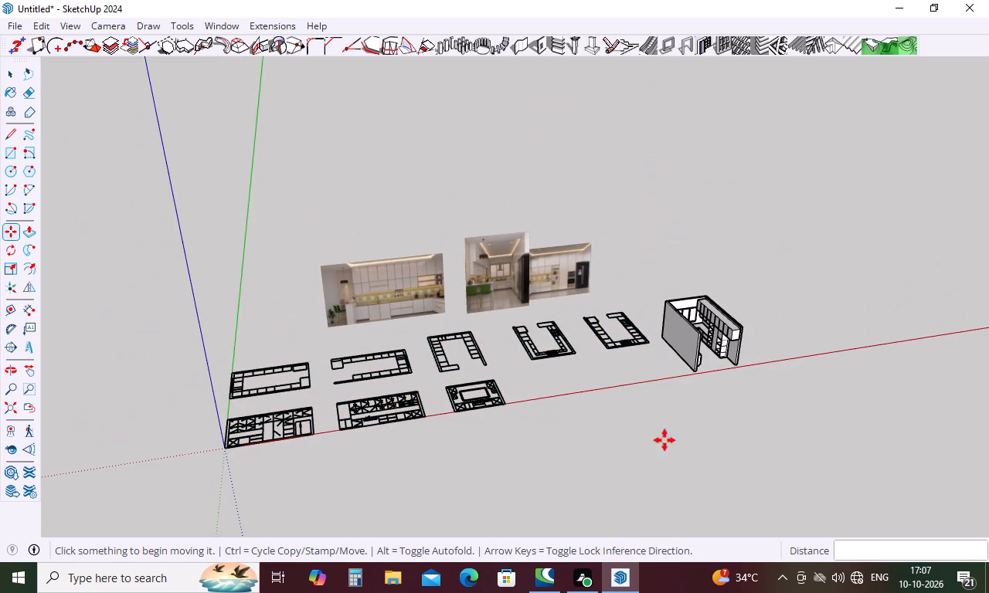
middle_drag(834, 405, 545, 364)
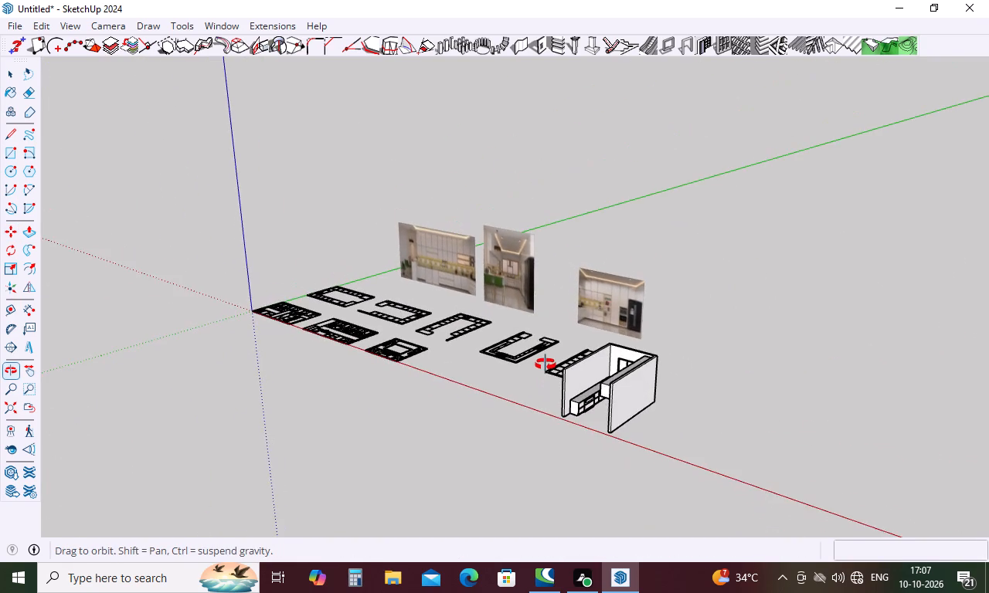
middle_drag(545, 364, 977, 347)
middle_drag(573, 428, 440, 446)
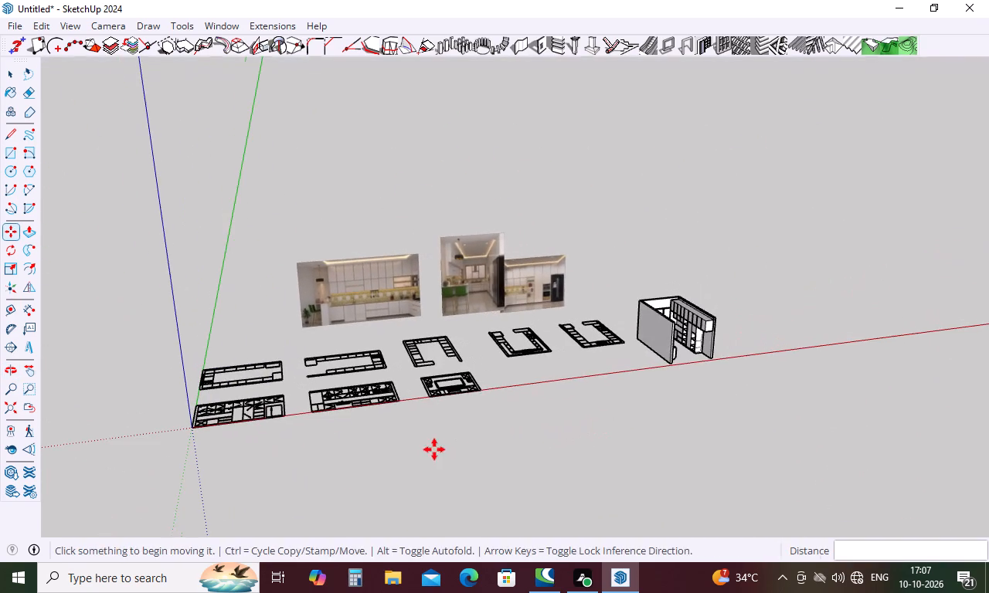
Copy the middle cabinet-wall elevation out of the drawings group and paste it in the free space between the last elevation and the kitchen model.
key(space)
double_click(372, 395)
middle_drag(372, 393, 346, 524)
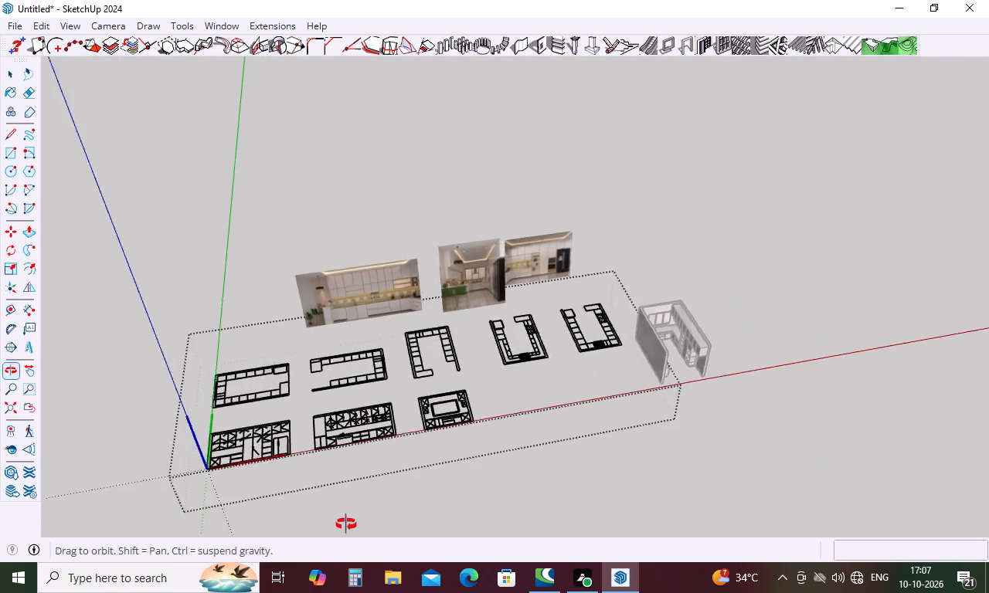
middle_drag(346, 524, 346, 526)
scroll(325, 461, up, 9)
middle_drag(324, 452, 304, 534)
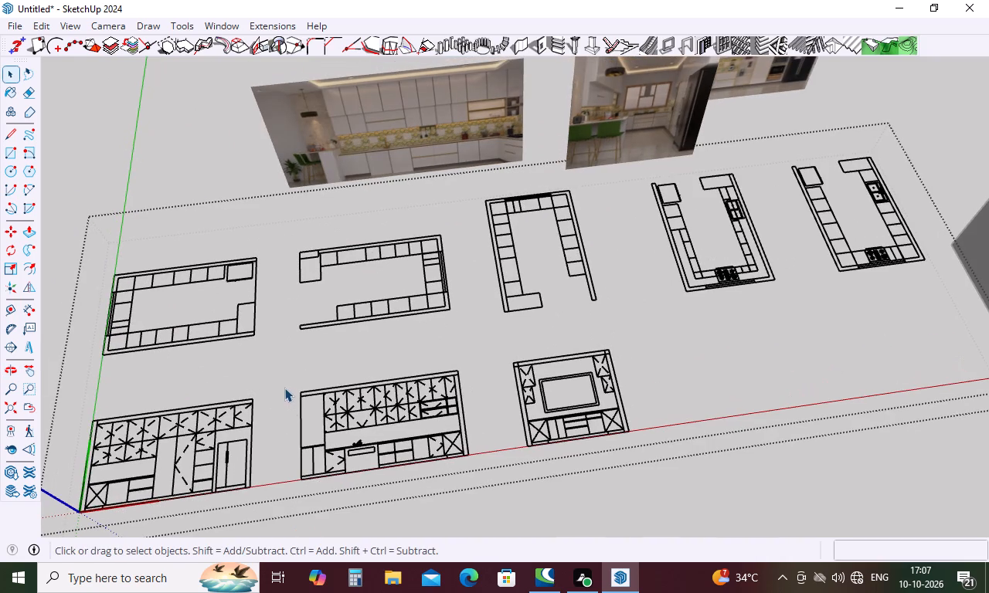
drag(284, 381, 492, 473)
drag(477, 337, 490, 464)
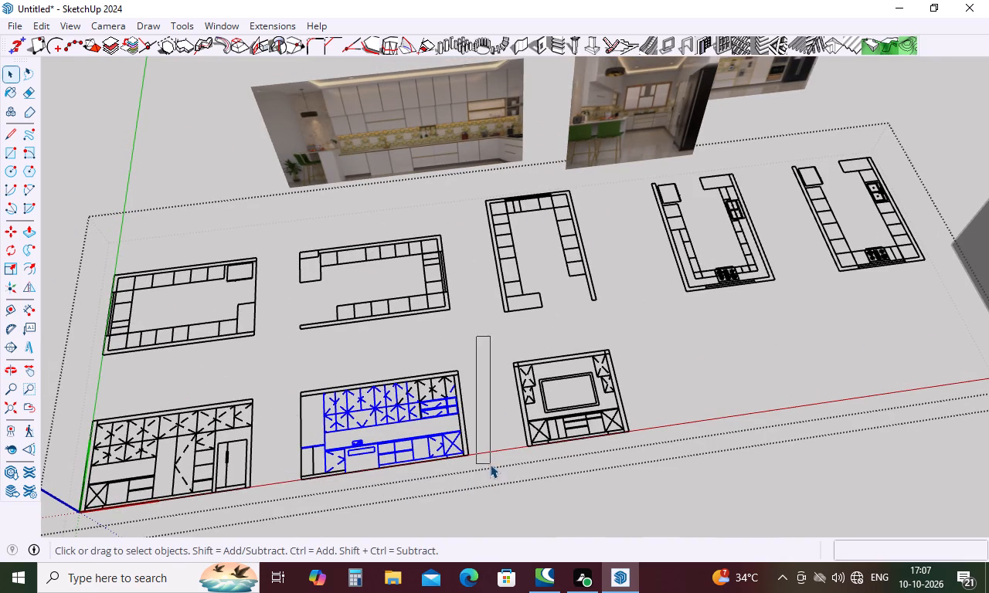
drag(490, 464, 291, 486)
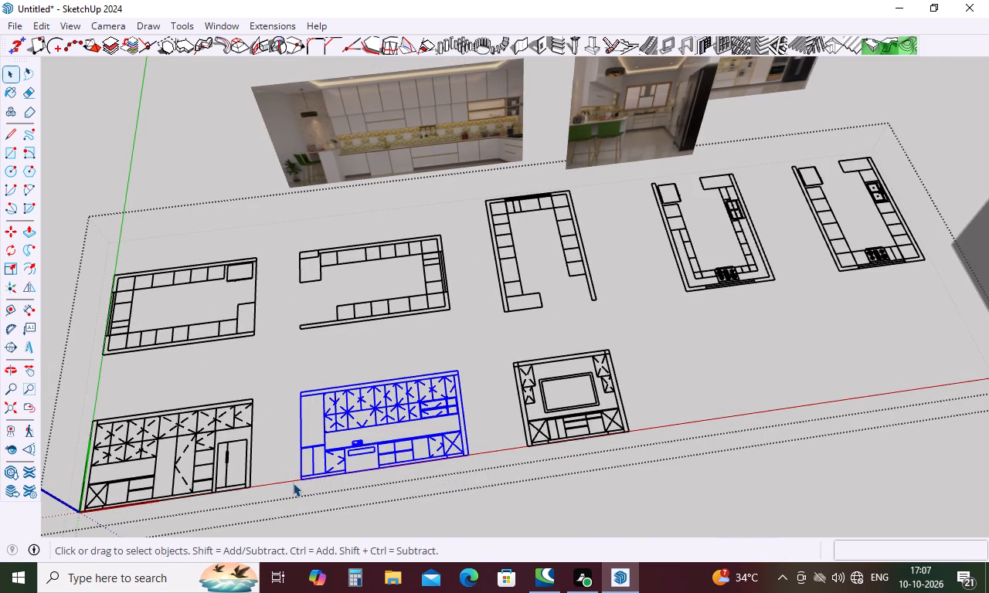
key(ctrl+c)
click(476, 523)
key(ctrl+v)
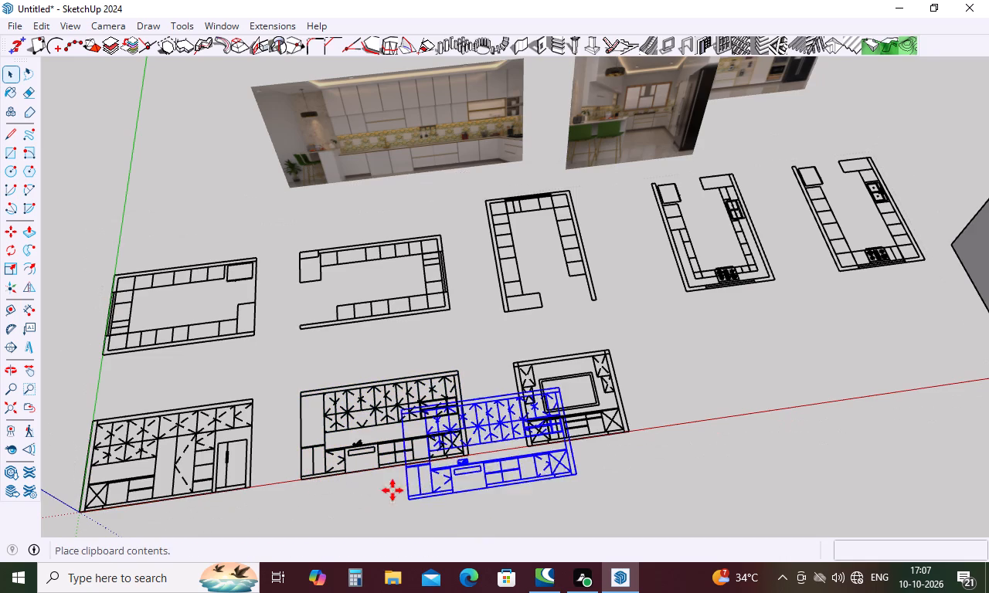
scroll(359, 409, down, 5)
click(572, 412)
scroll(641, 403, up, 5)
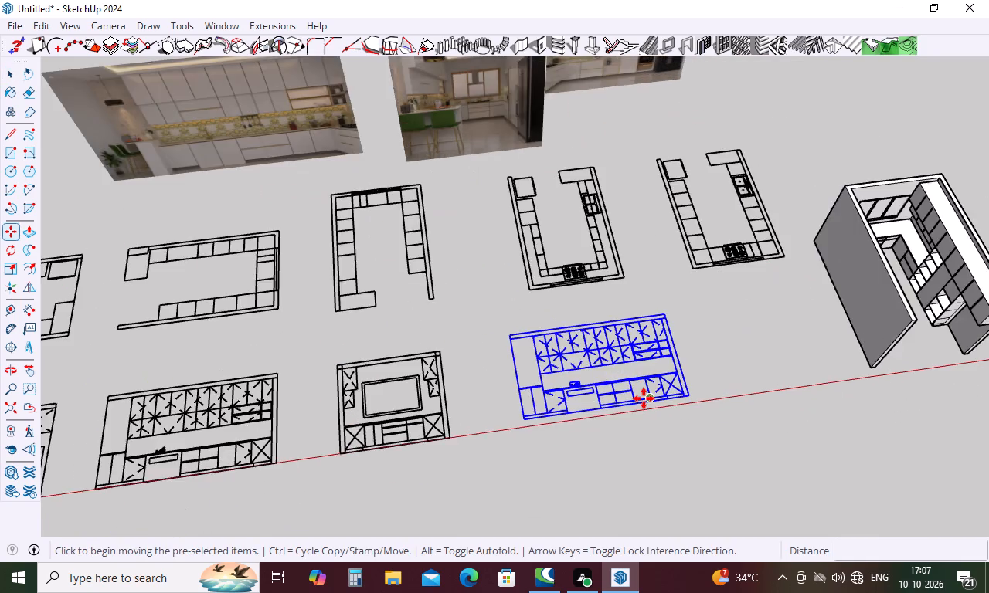
scroll(644, 398, up, 4)
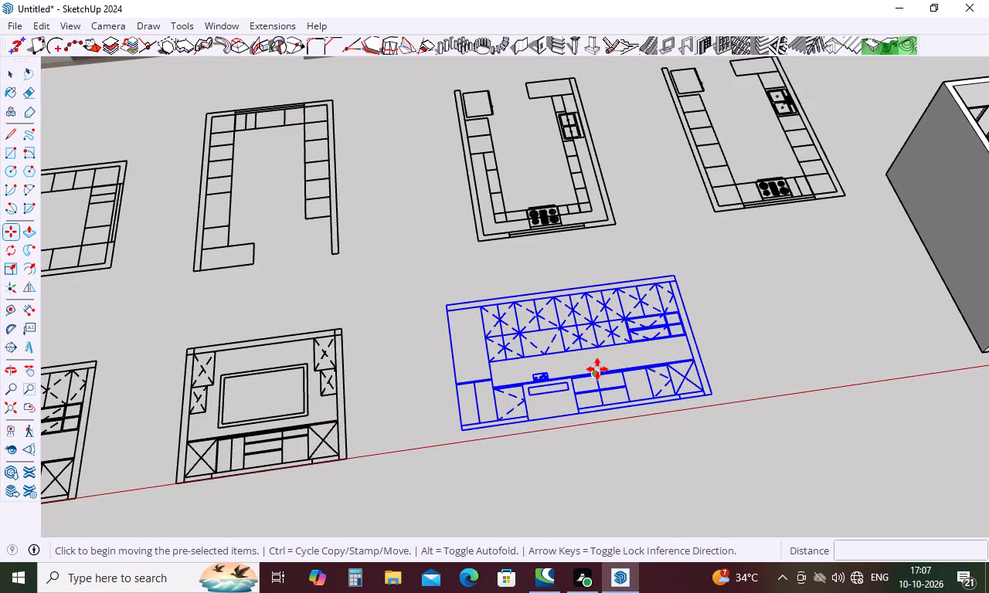
middle_drag(597, 369, 566, 389)
scroll(476, 332, up, 4)
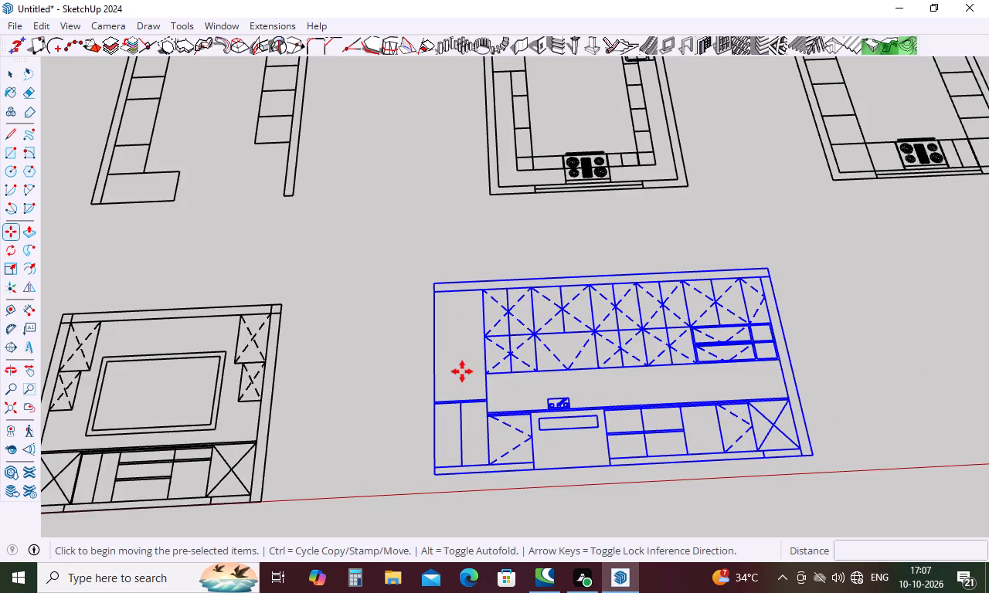
key(Escape)
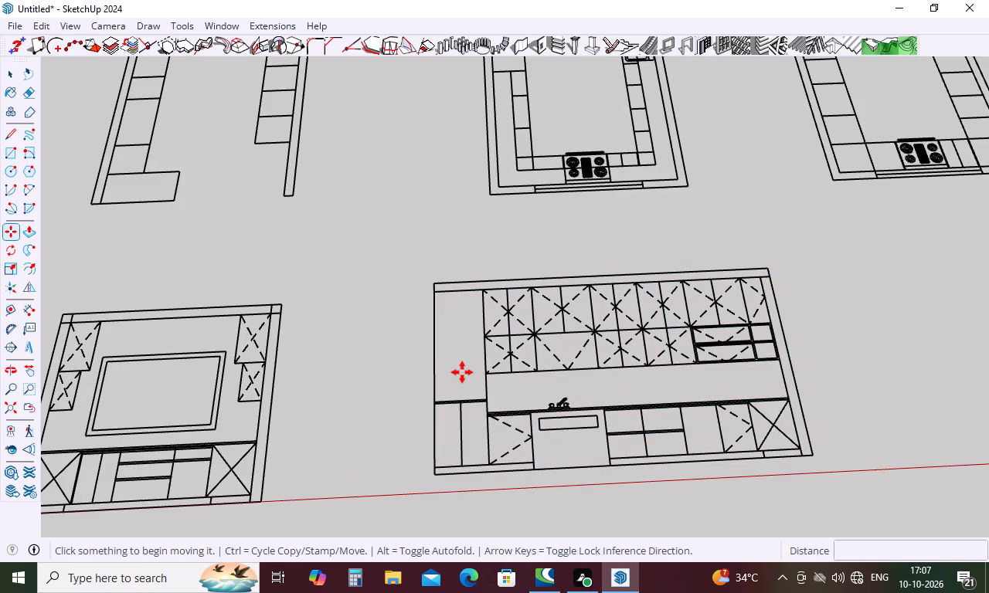
Examine the kitchen model's cabinet walls and open side against the copied elevation and the plans.
scroll(552, 337, down, 5)
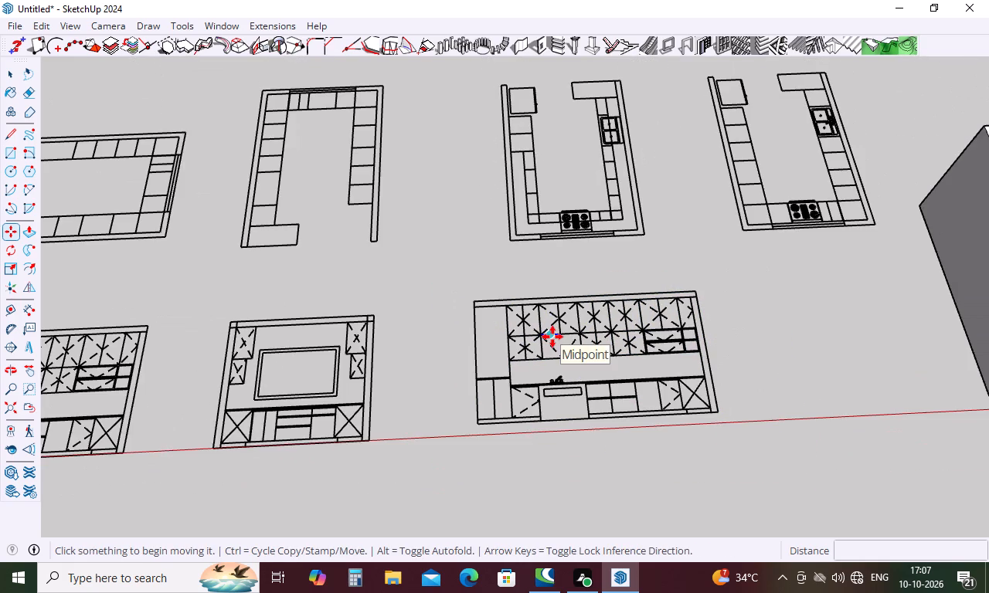
scroll(552, 337, down, 4)
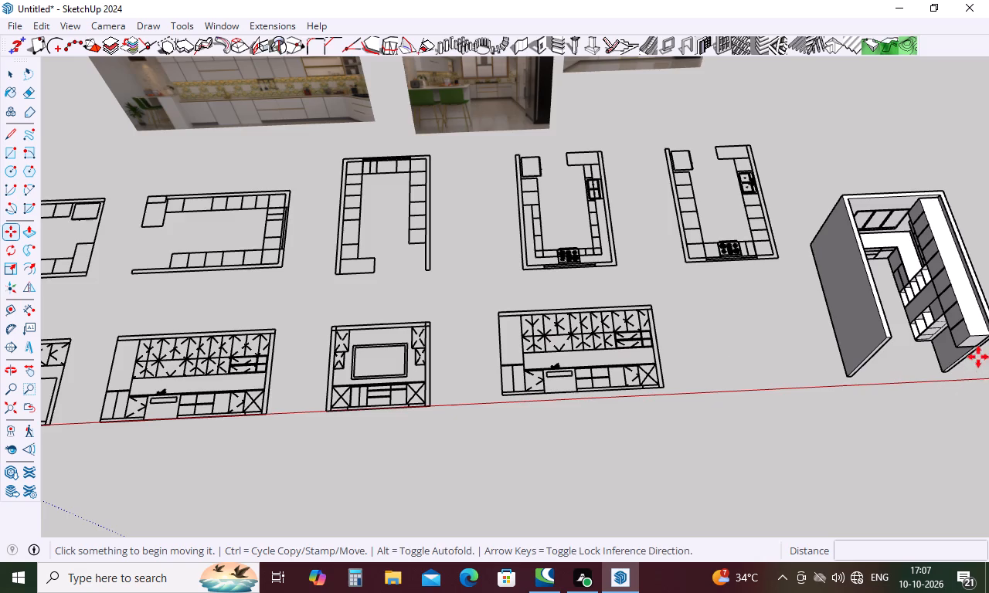
middle_drag(981, 352, 988, 222)
scroll(960, 292, up, 5)
middle_drag(948, 308, 985, 196)
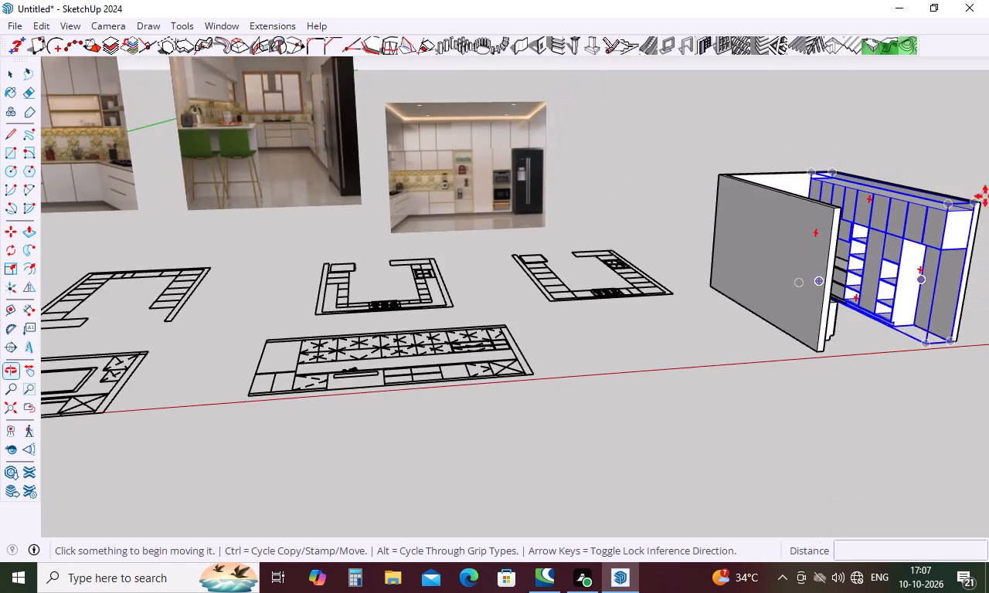
scroll(909, 232, up, 8)
middle_drag(892, 242, 742, 235)
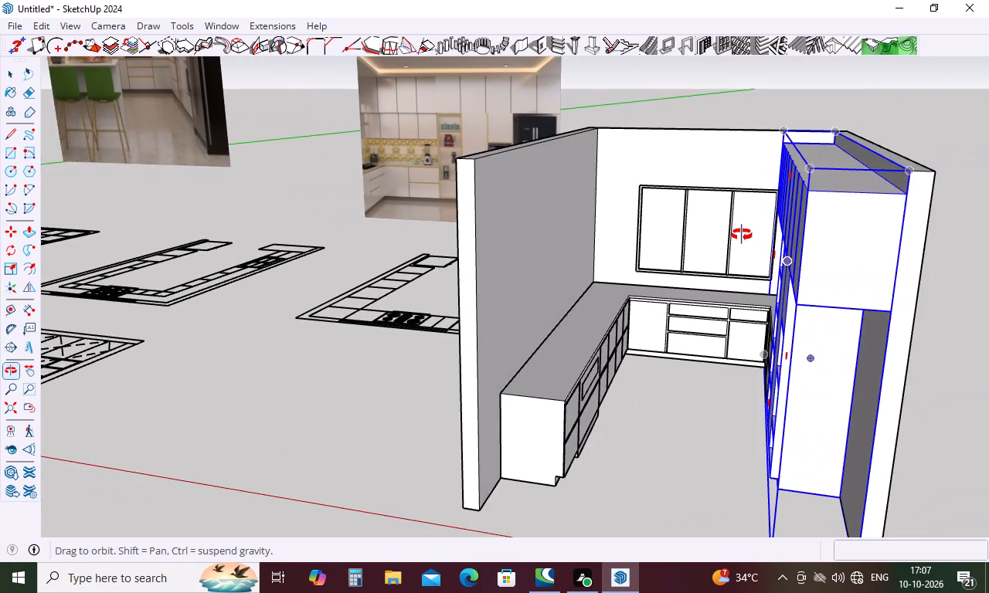
middle_drag(742, 235, 822, 269)
scroll(824, 269, down, 4)
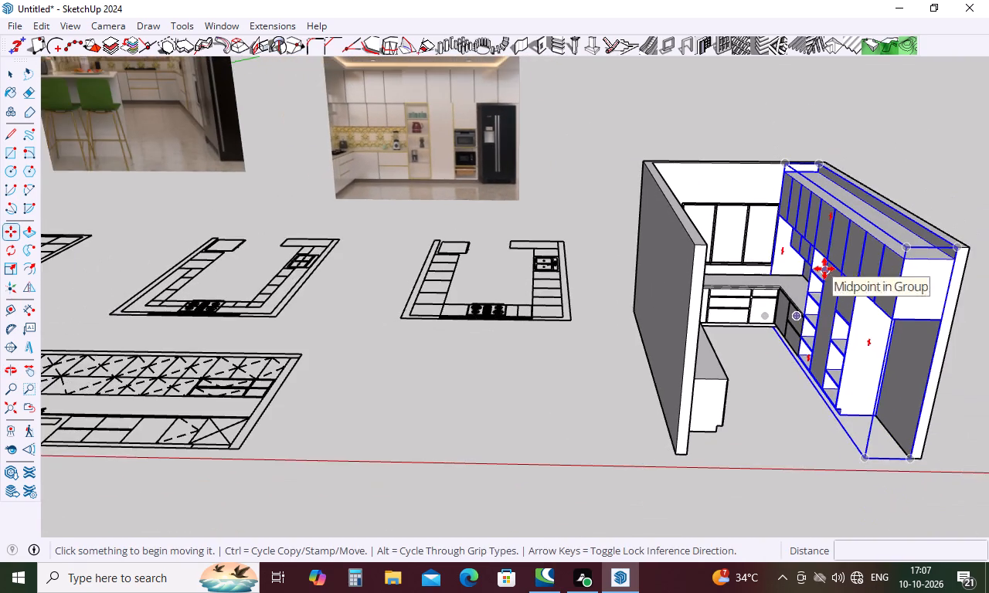
scroll(787, 299, down, 4)
middle_drag(539, 332, 585, 461)
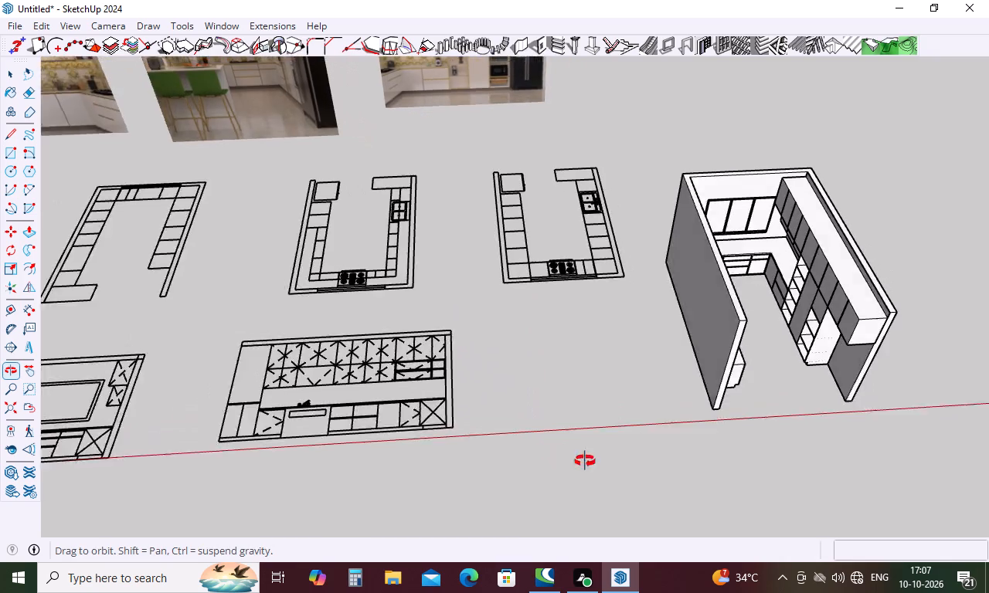
middle_drag(585, 461, 614, 464)
scroll(304, 429, up, 5)
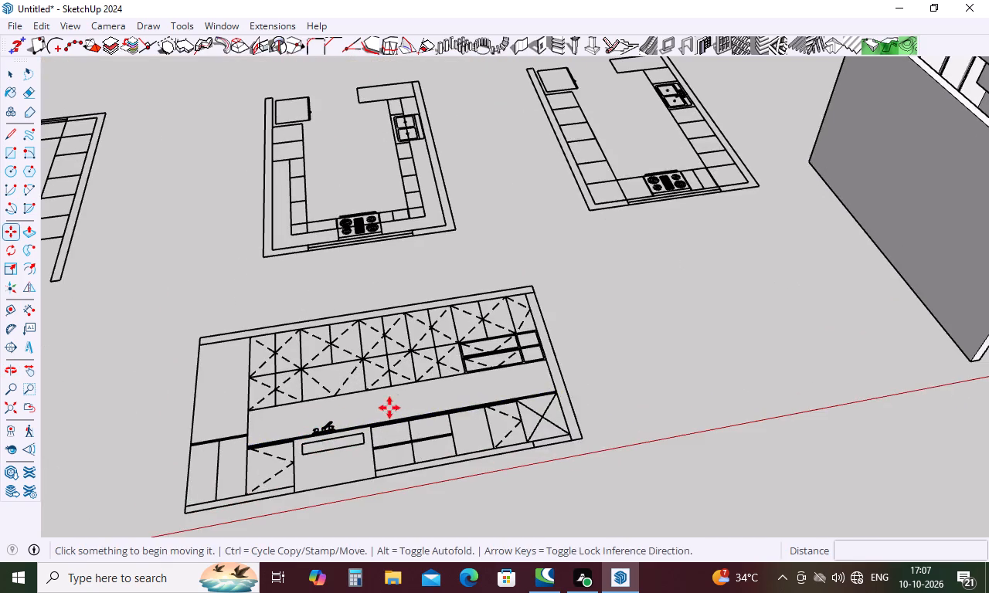
scroll(448, 388, down, 9)
middle_drag(804, 406, 605, 388)
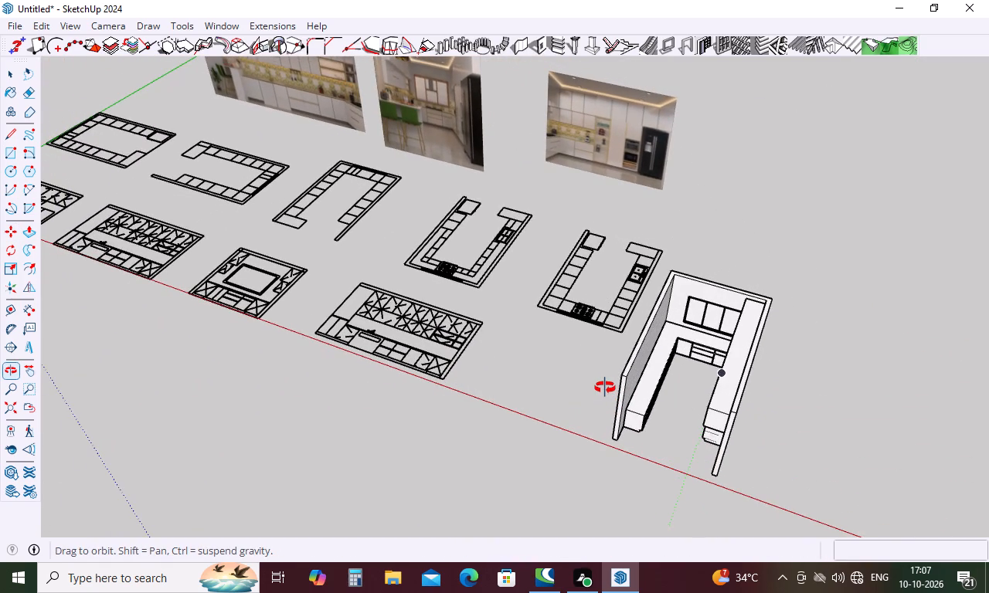
middle_drag(605, 388, 611, 385)
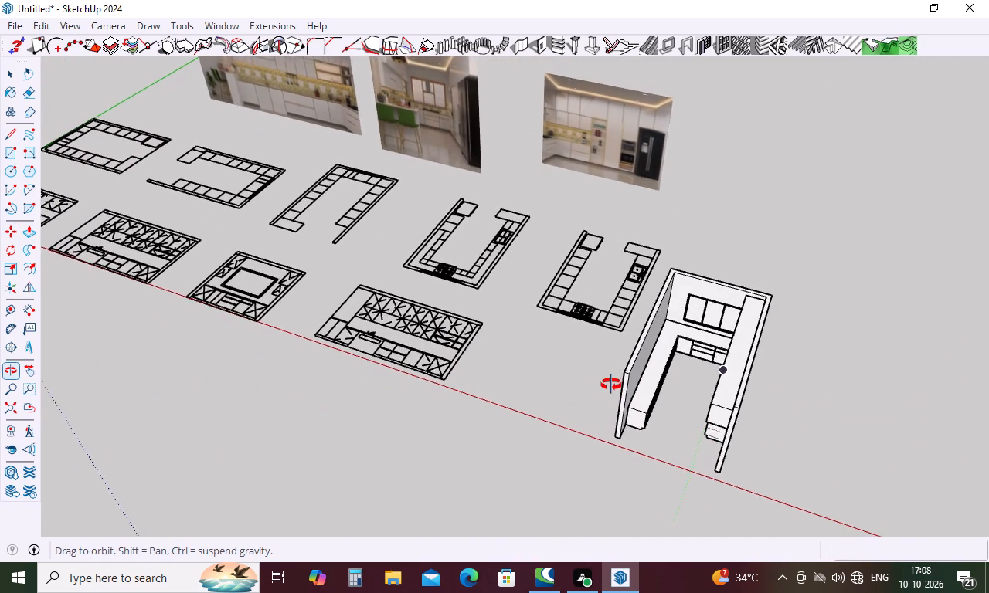
middle_drag(611, 385, 620, 383)
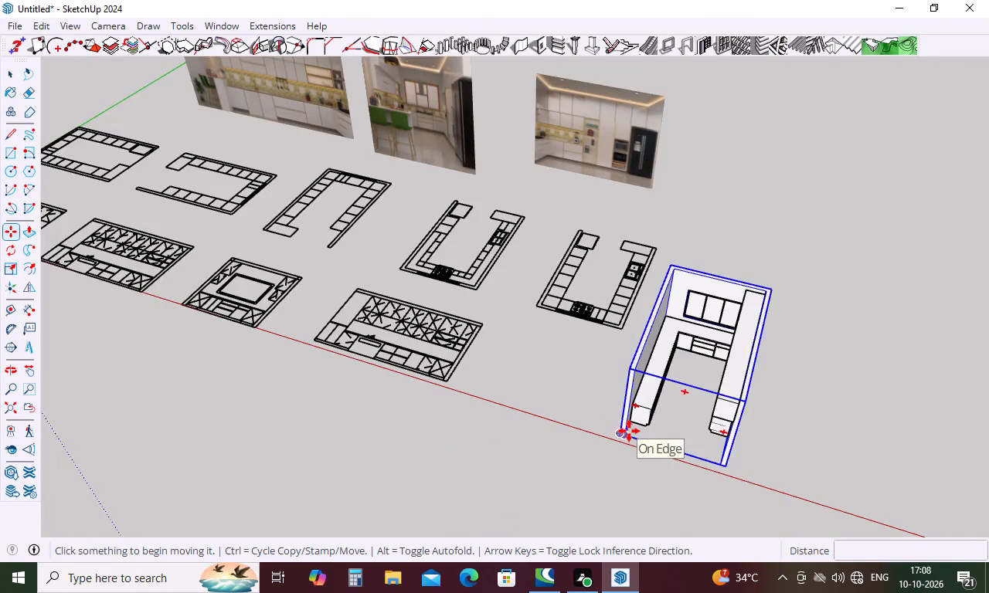
Compare the kitchen reference images with the copied elevation and the layout plans.
scroll(399, 372, down, 4)
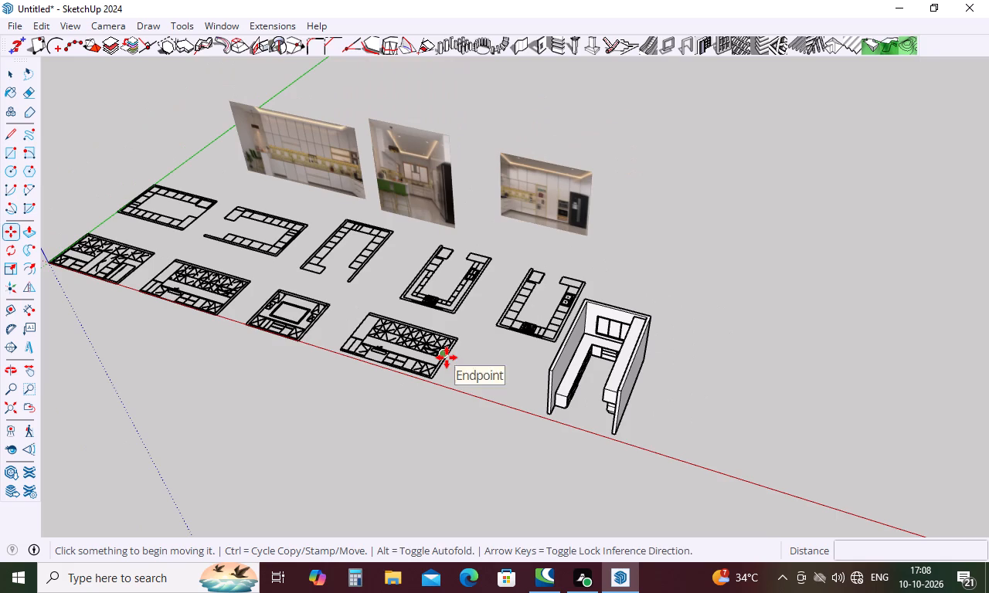
scroll(543, 220, up, 6)
scroll(532, 222, down, 6)
middle_drag(405, 246, 385, 318)
scroll(385, 318, up, 1)
scroll(399, 87, up, 12)
scroll(400, 142, down, 6)
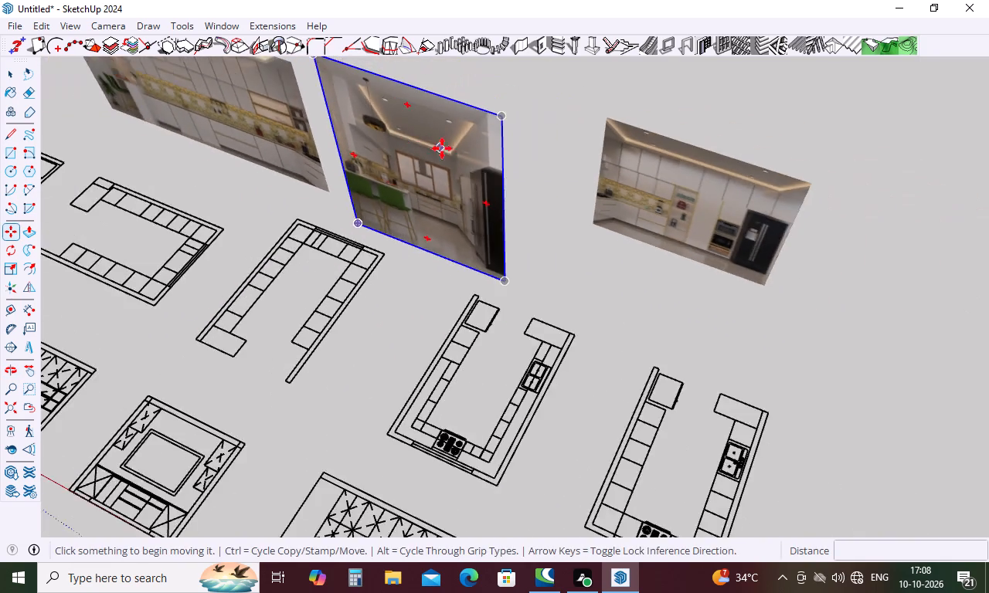
scroll(466, 153, down, 6)
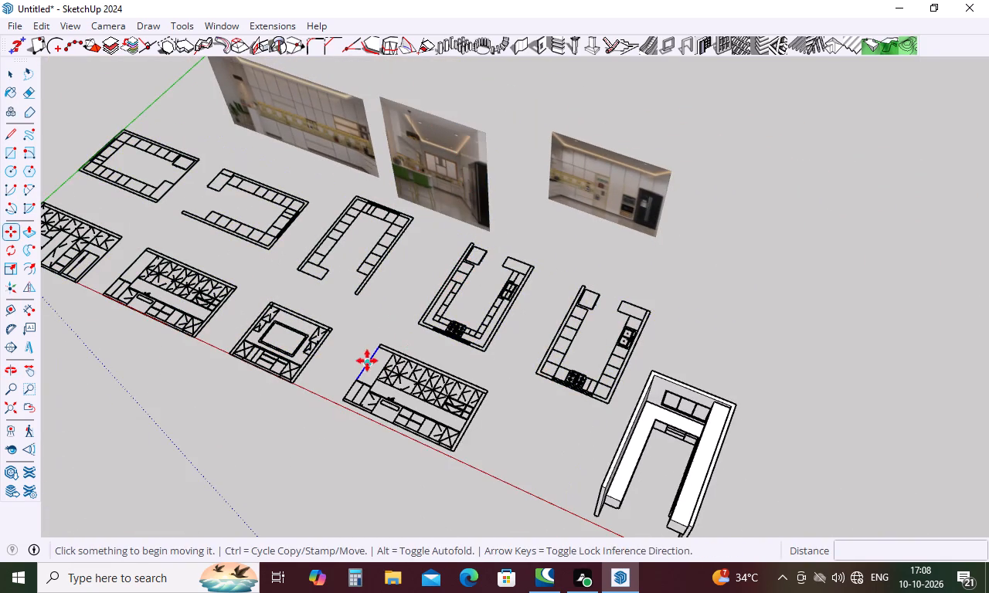
scroll(462, 287, down, 6)
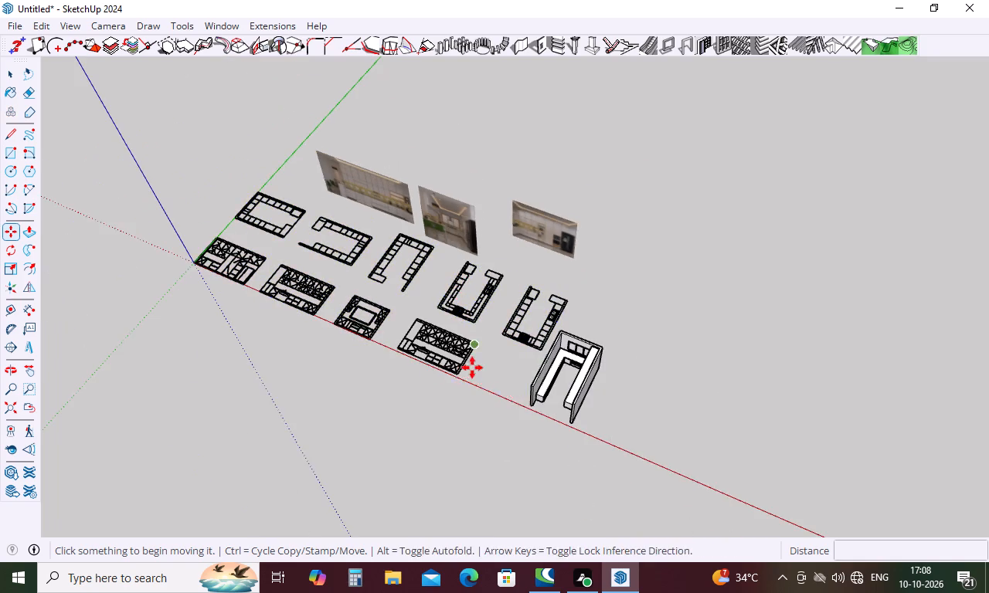
middle_drag(450, 395, 482, 320)
scroll(371, 385, up, 5)
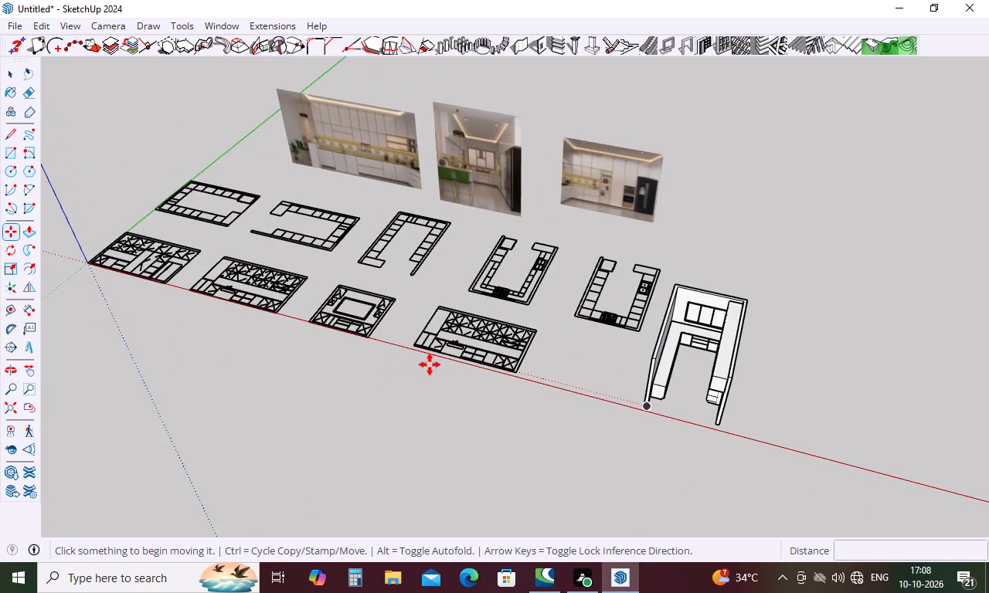
scroll(501, 367, up, 6)
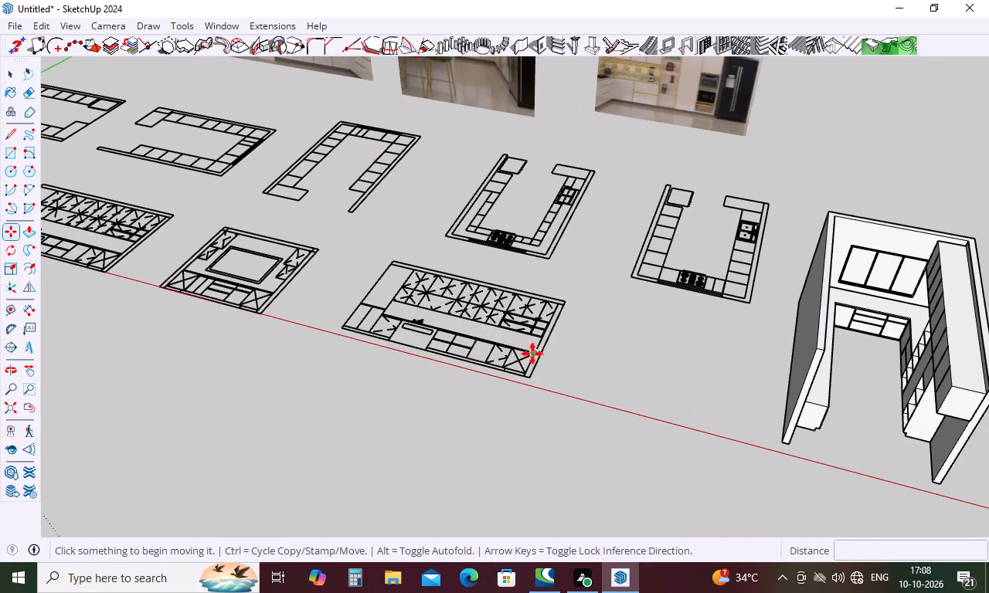
key(Escape)
Draw a rectangle of about 14' 4" by 4' 7" over the full upper-cabinet block of the copied elevation.
middle_drag(399, 329, 451, 356)
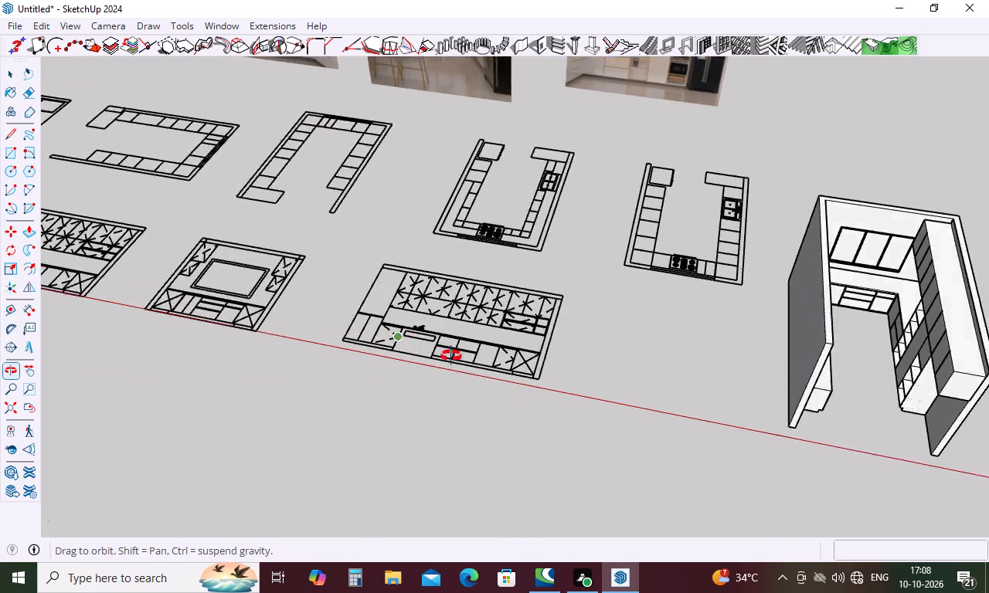
middle_drag(451, 356, 552, 368)
scroll(562, 345, up, 5)
key(Escape)
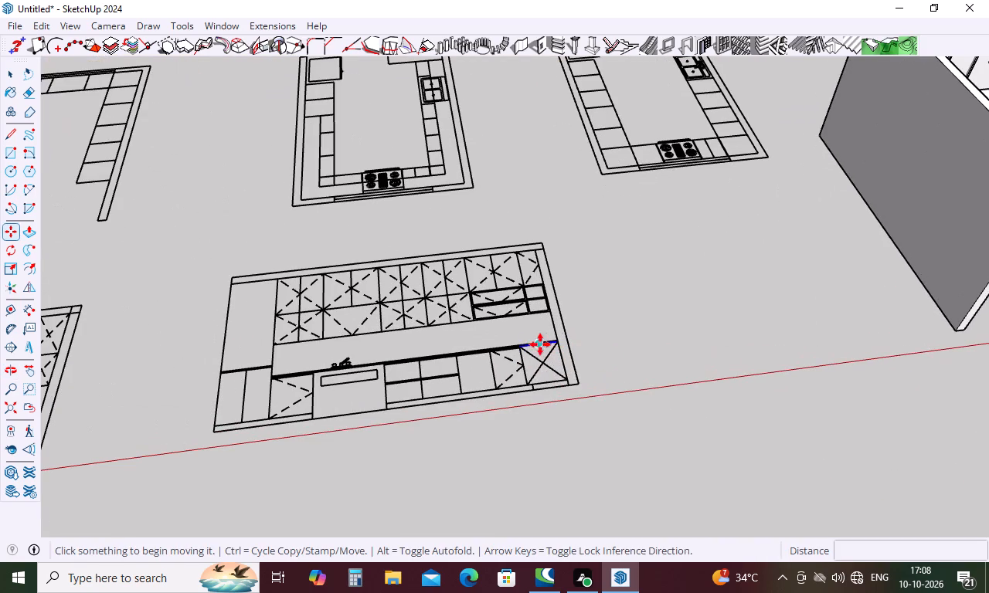
key(r)
click(273, 282)
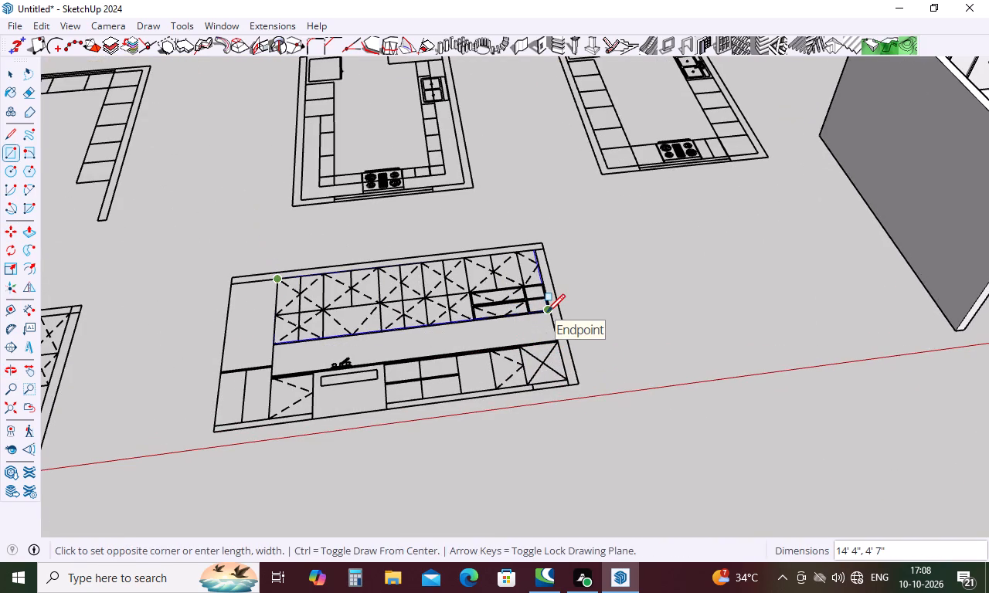
scroll(547, 312, up, 18)
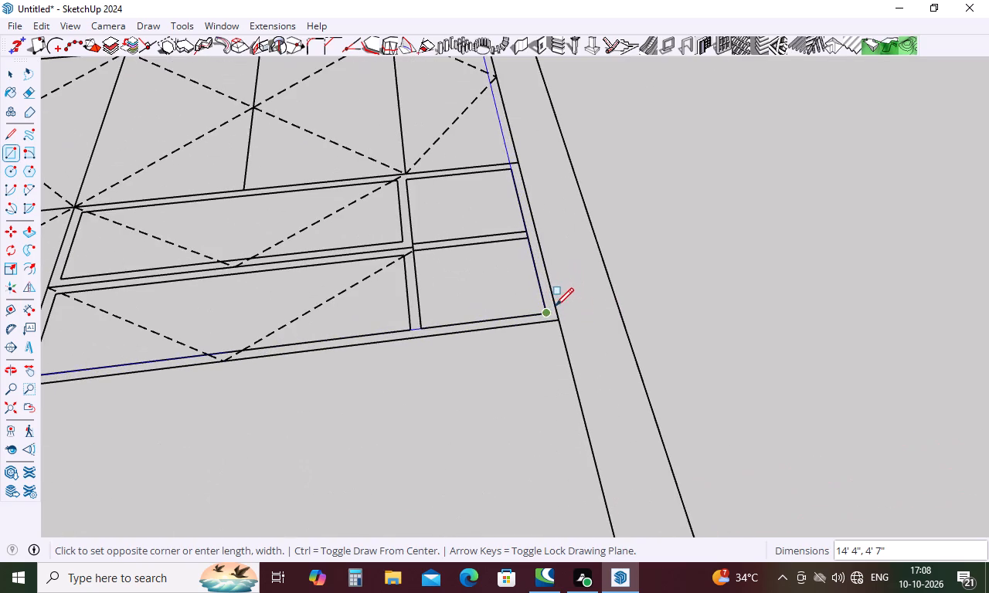
click(560, 316)
scroll(655, 310, down, 17)
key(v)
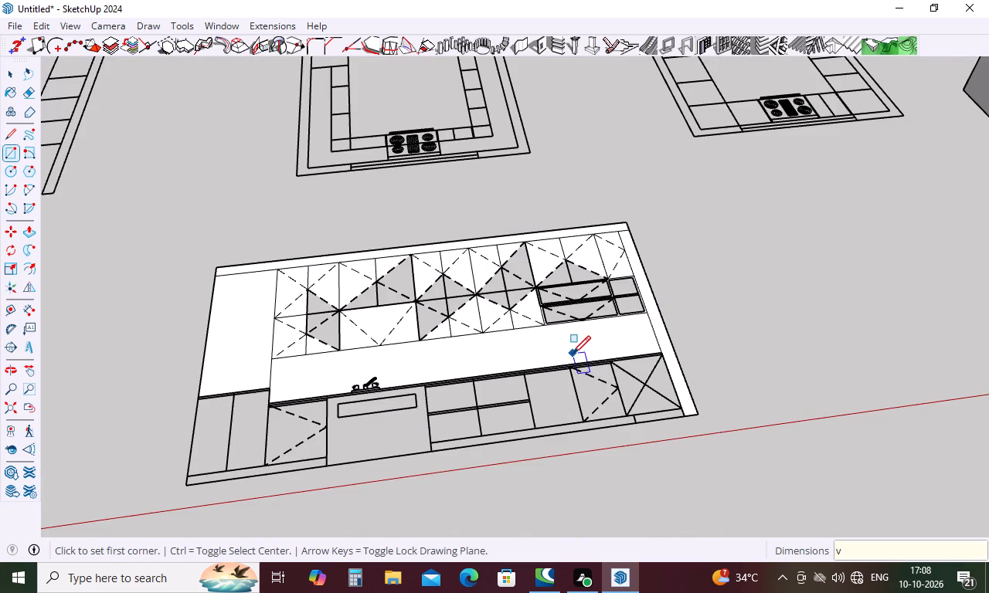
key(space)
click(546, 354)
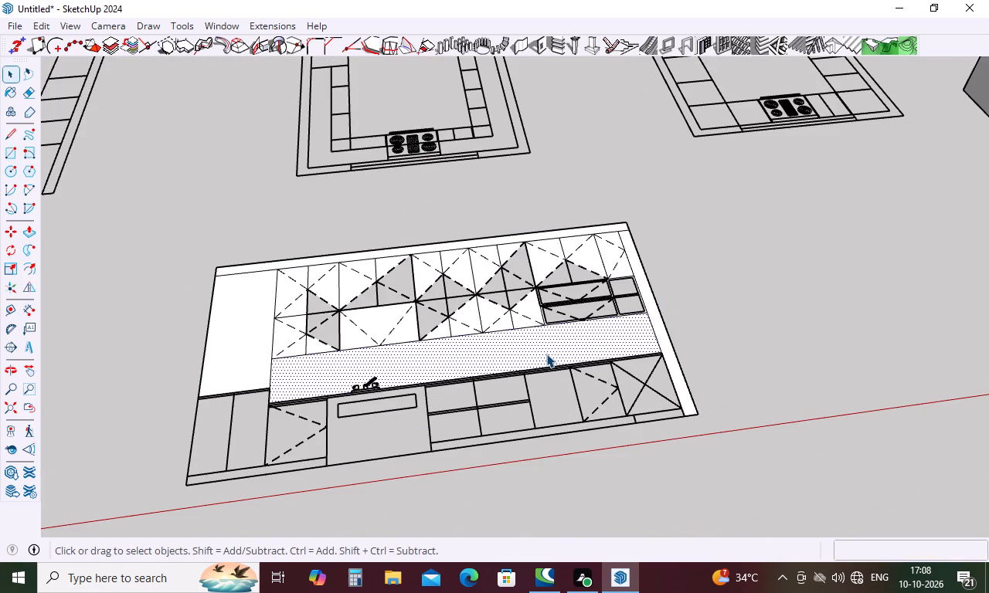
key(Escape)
Draw a rectangle of about 4' by 1' 11" over the open-shelf block at the end of the upper cabinets.
key(r)
scroll(545, 283, up, 14)
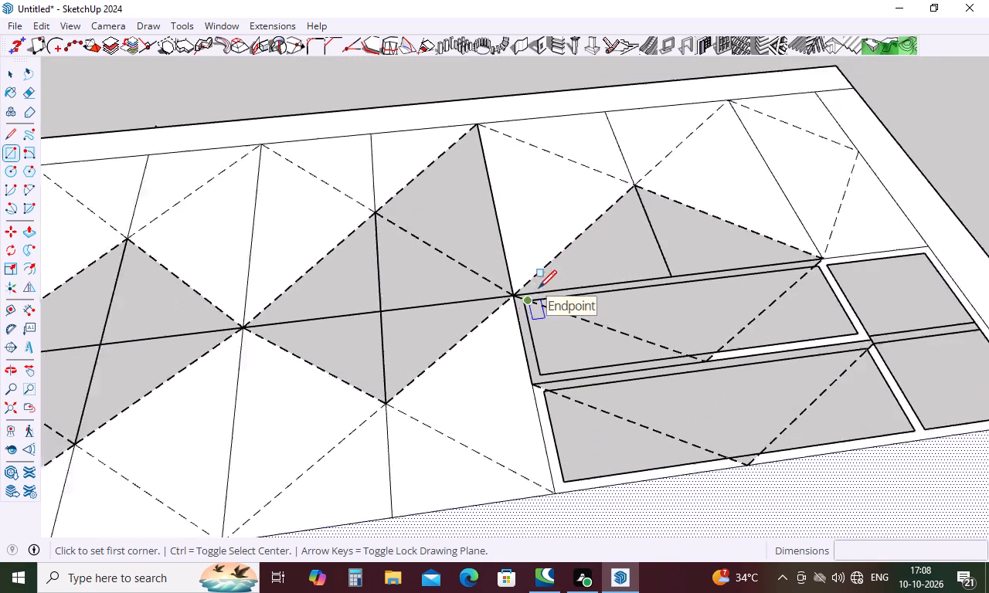
scroll(539, 288, up, 1)
click(511, 295)
scroll(511, 295, down, 6)
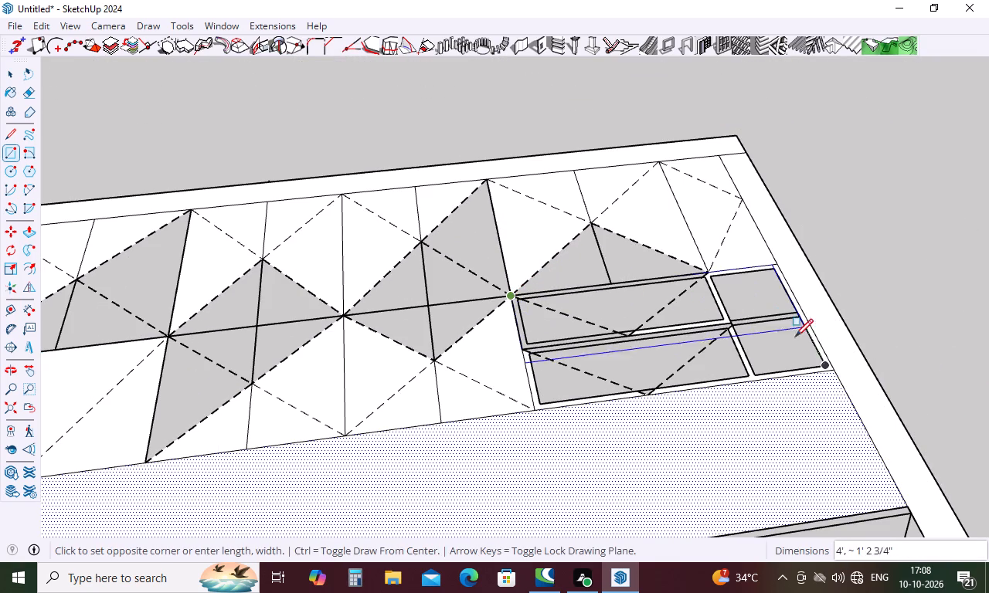
click(822, 367)
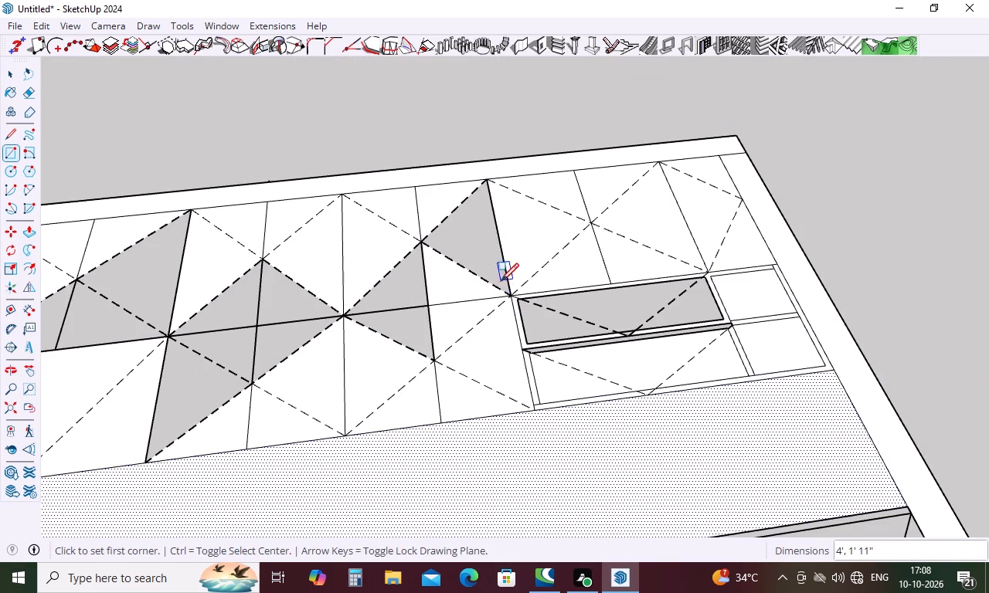
Draw a 2' 10" by 10" rectangle over the wide upper opening of the shelf block.
click(517, 299)
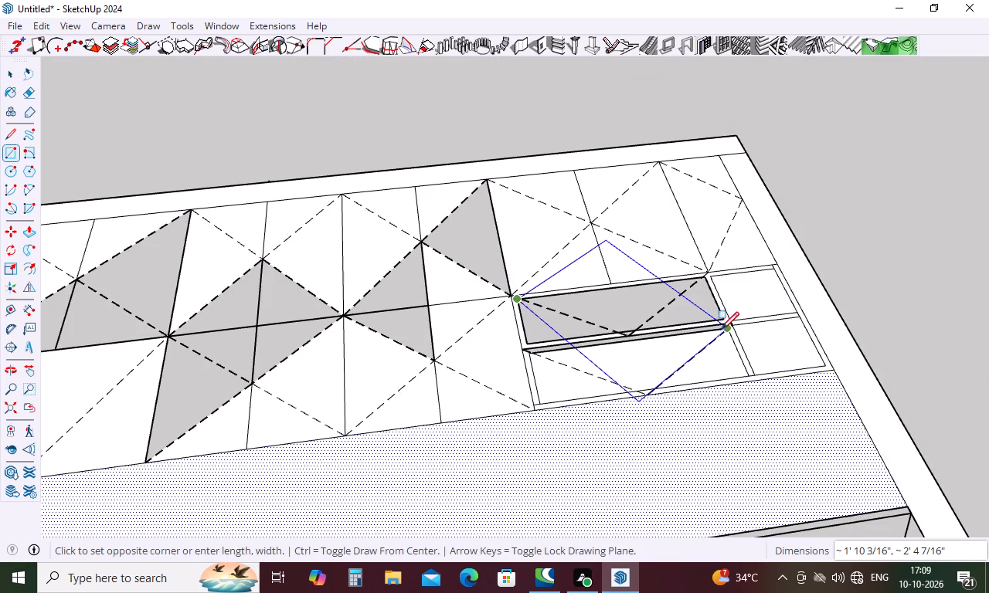
scroll(727, 327, up, 10)
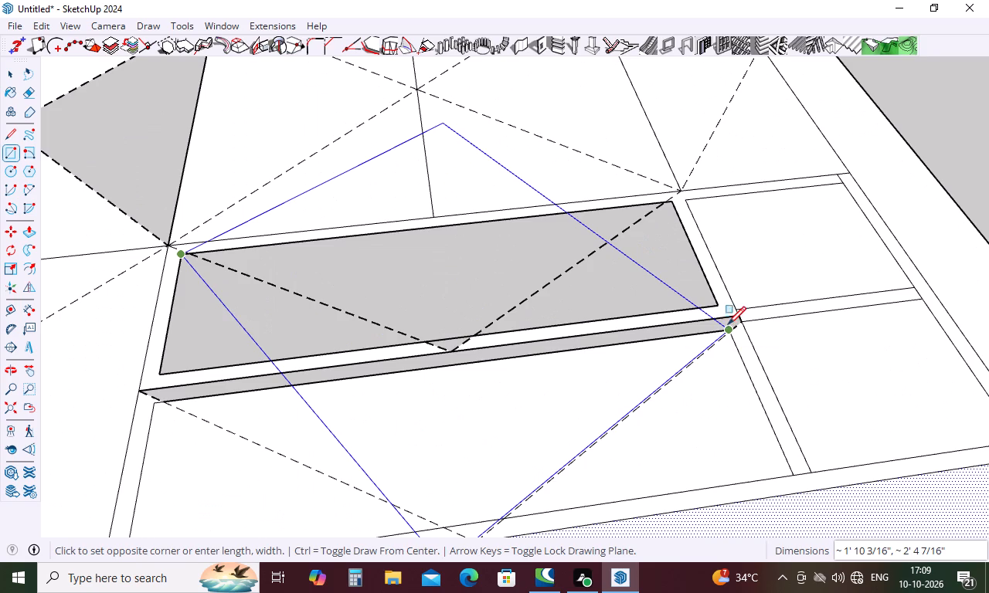
click(717, 303)
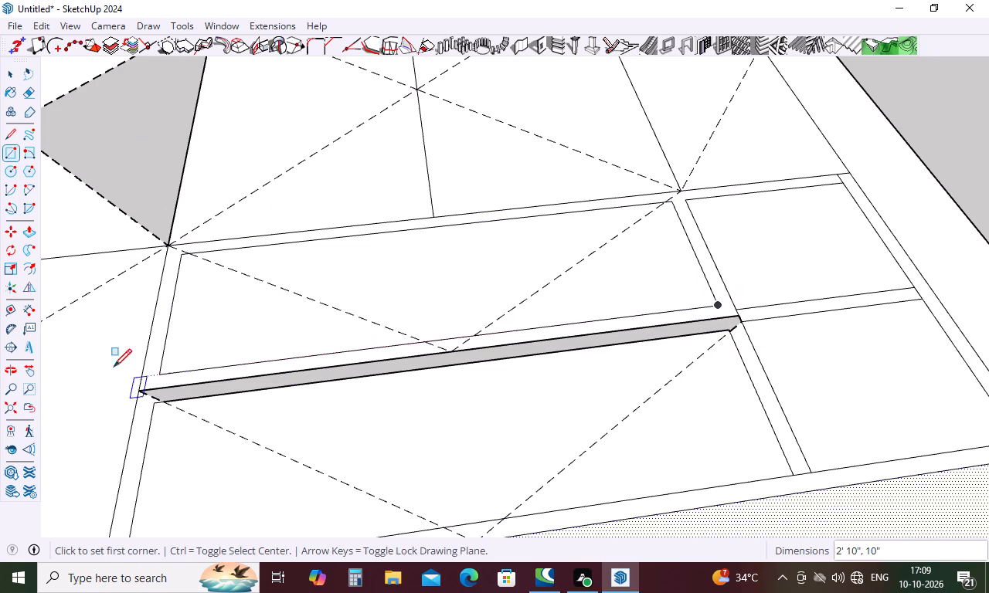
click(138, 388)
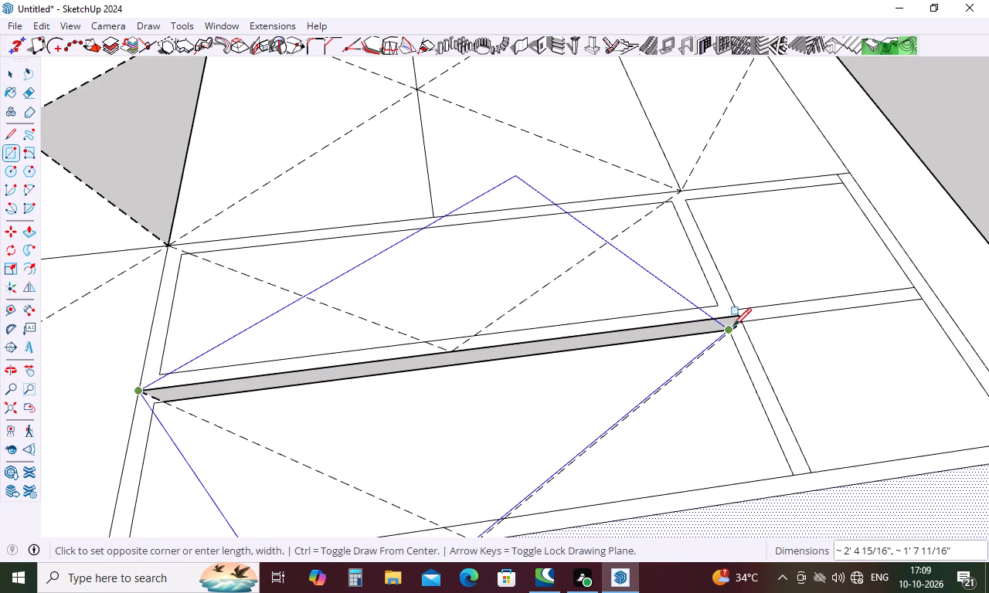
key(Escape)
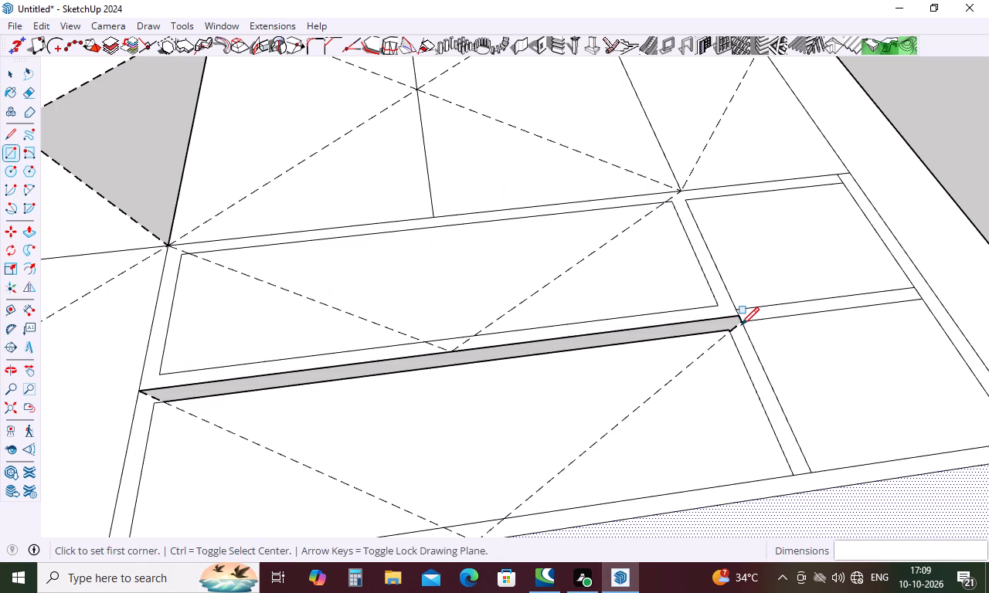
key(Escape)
Draw a short line across the narrow shelf strip between the two wide openings to form its face.
key(l)
click(469, 365)
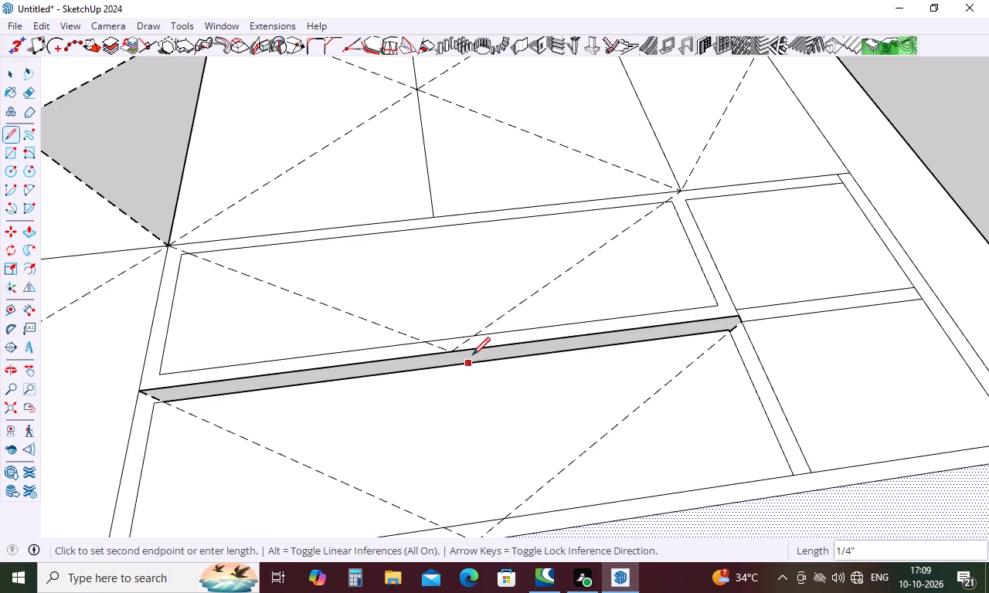
click(474, 351)
key(Escape)
Draw a rectangle of about 10' 5" by 4' 7" over the two-row upper-cabinet door block beside the shelves.
scroll(658, 354, down, 5)
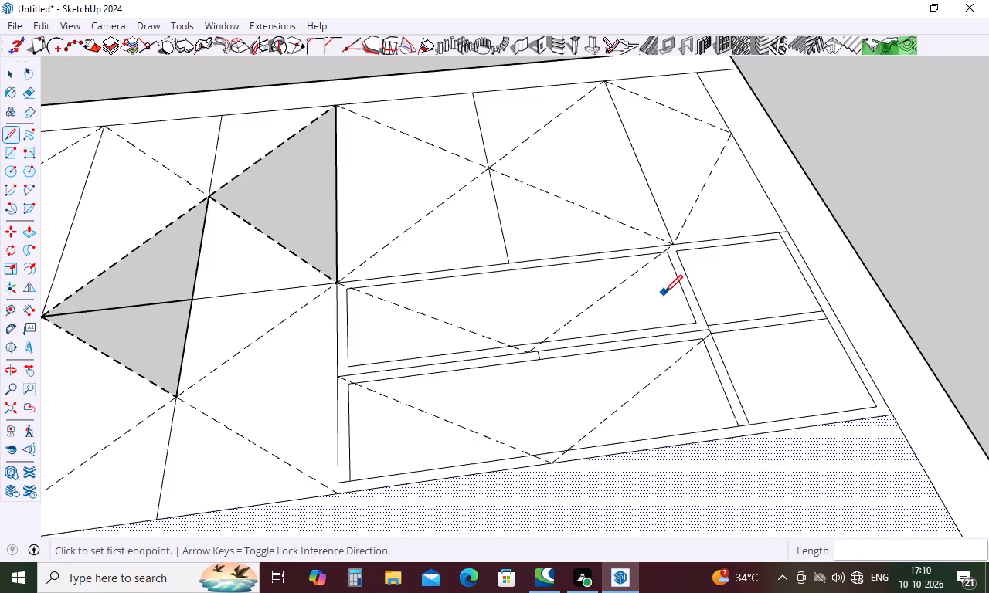
scroll(664, 293, up, 3)
scroll(664, 293, down, 4)
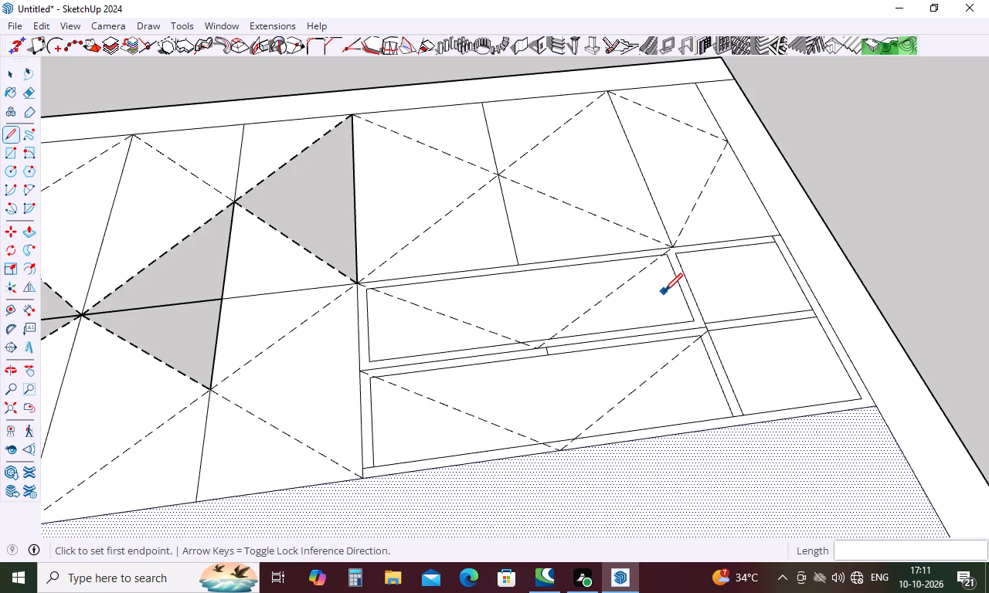
scroll(509, 310, down, 9)
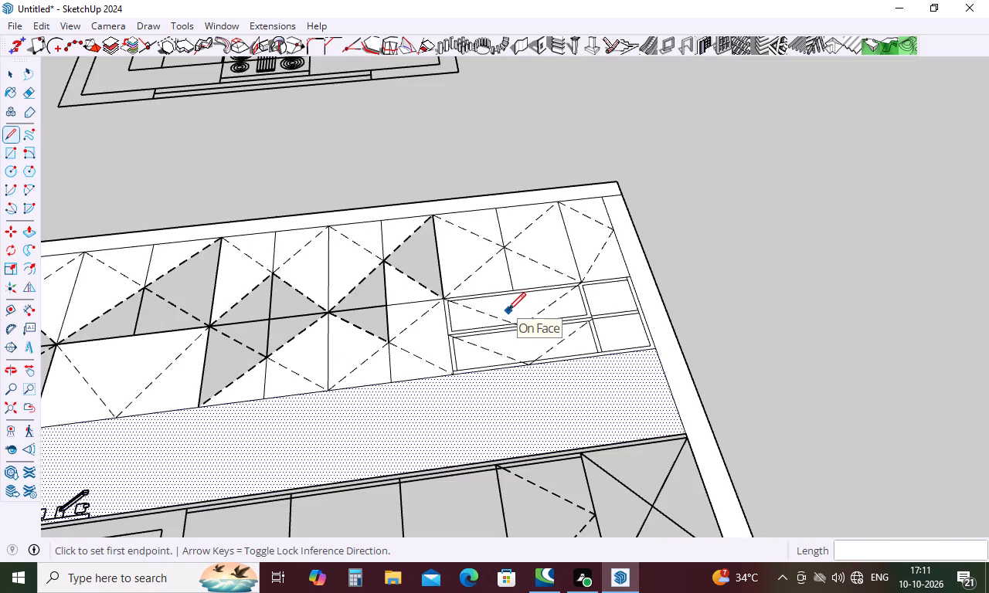
scroll(505, 312, down, 5)
click(164, 286)
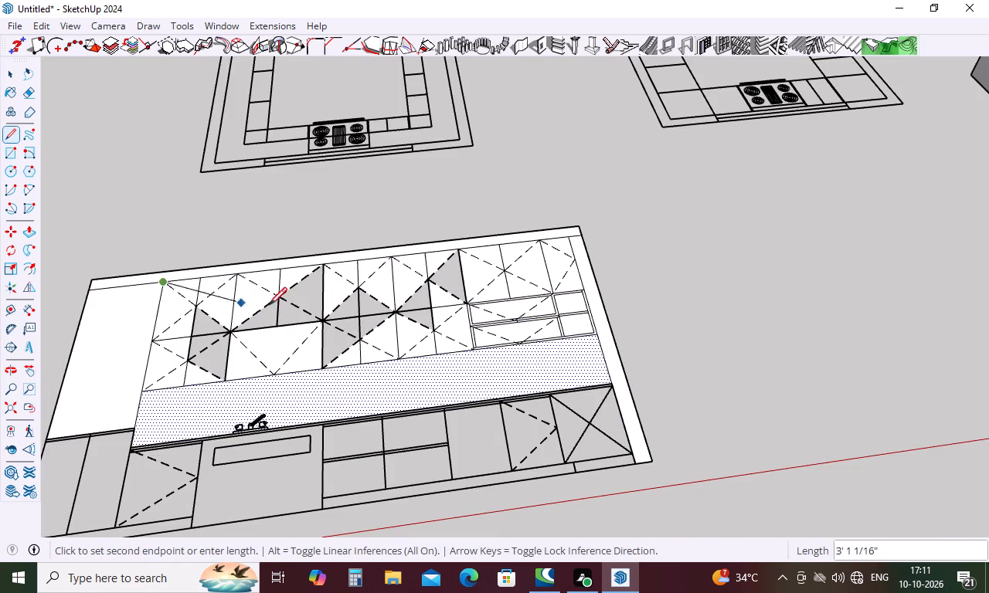
key(Escape)
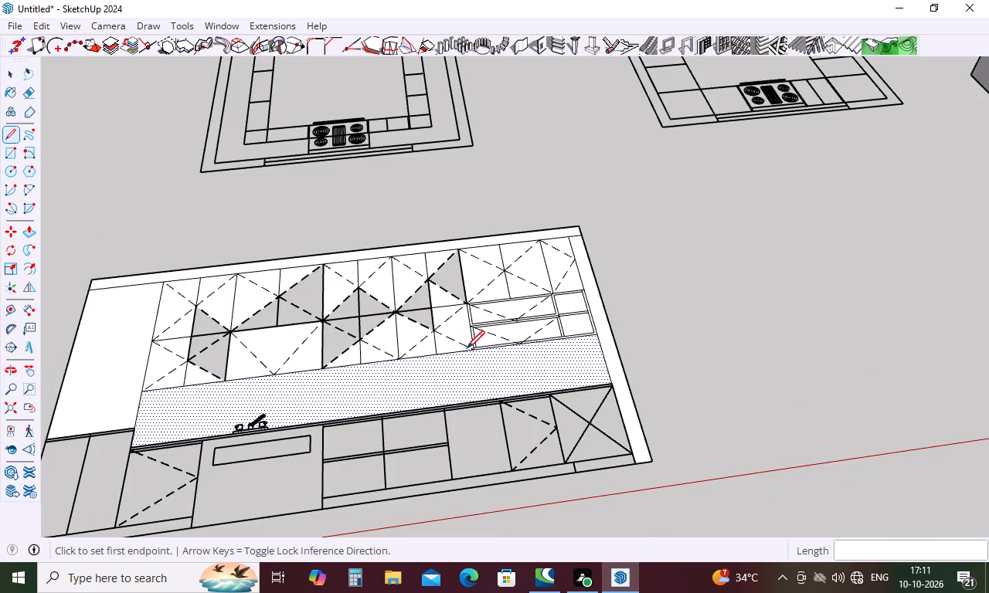
key(r)
click(160, 282)
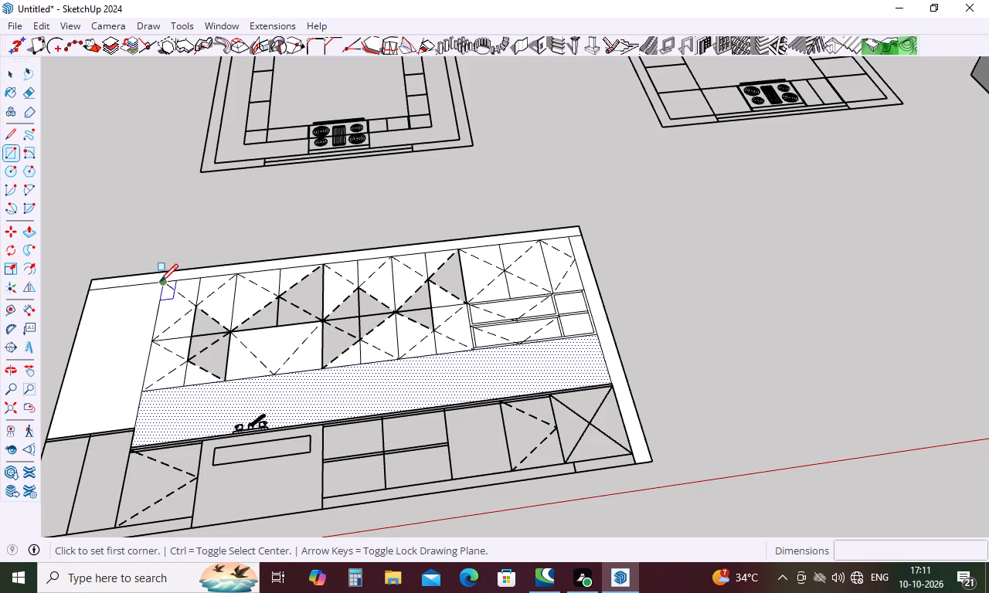
click(477, 347)
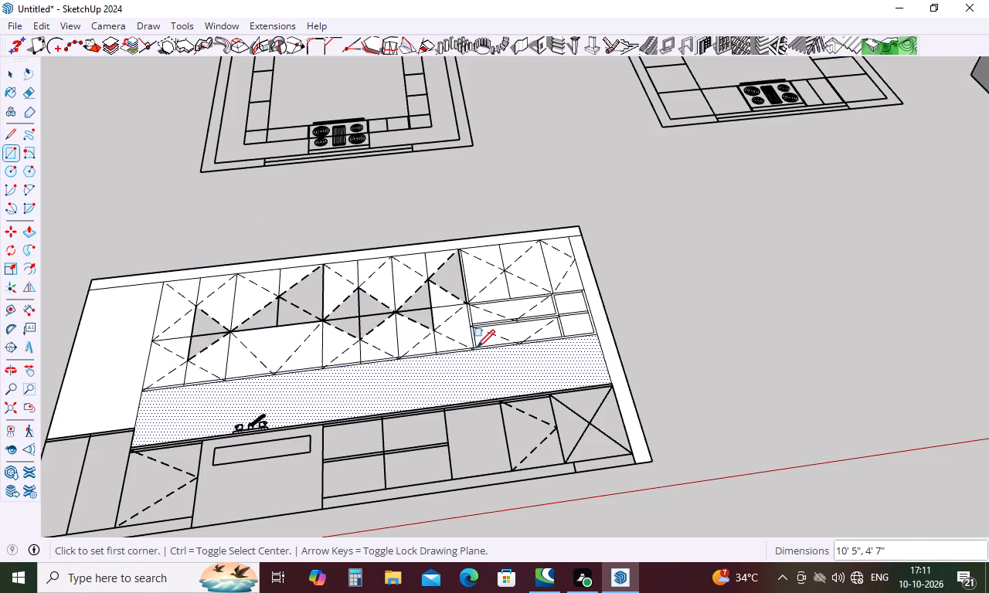
Draw a rectangle of about 10' 5" by 2' 7 1/8" over the top row of upper-cabinet doors.
scroll(192, 348, up, 5)
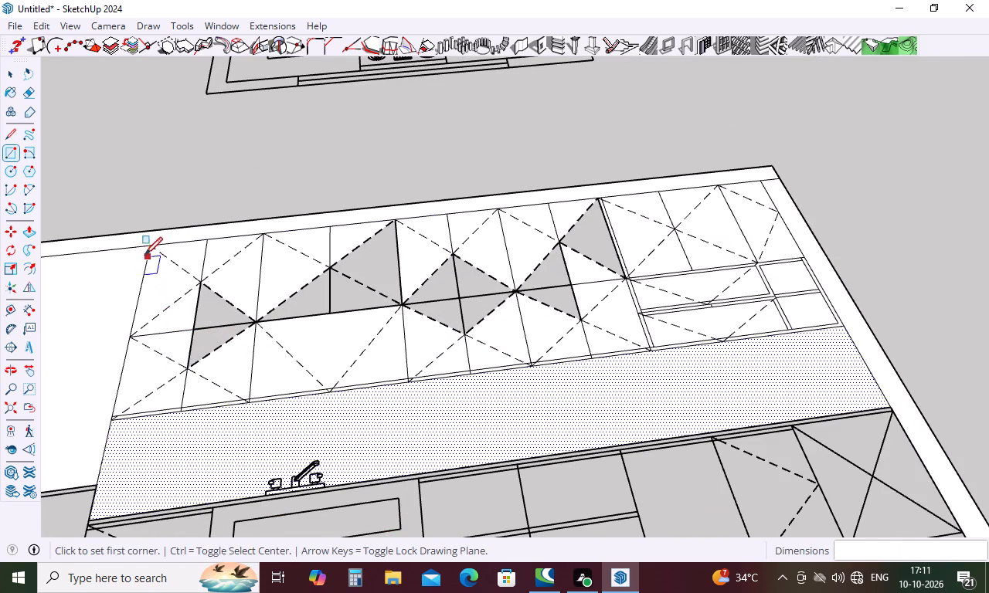
click(147, 245)
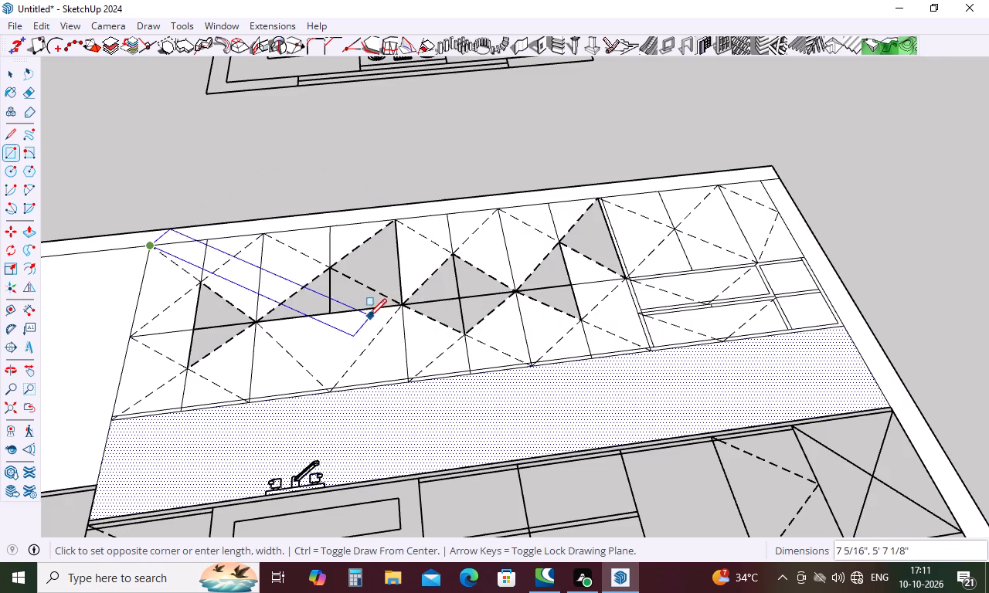
key(Escape)
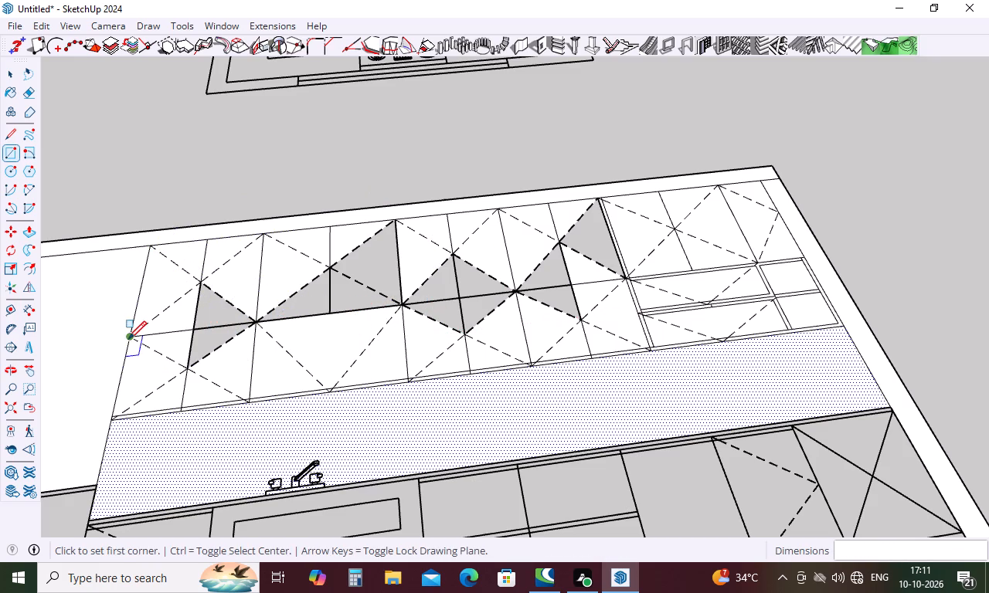
click(128, 339)
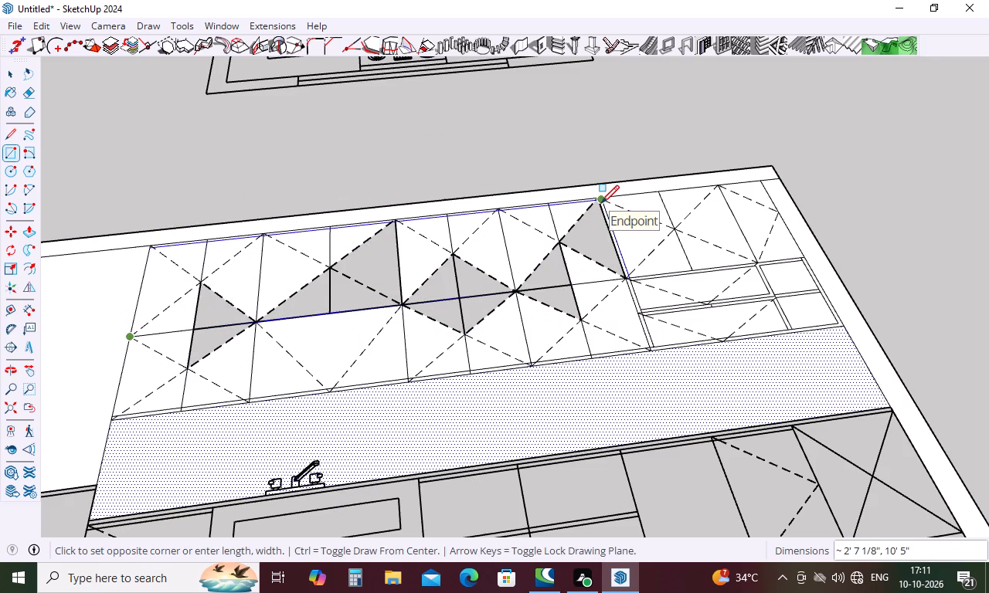
click(601, 203)
key(Escape)
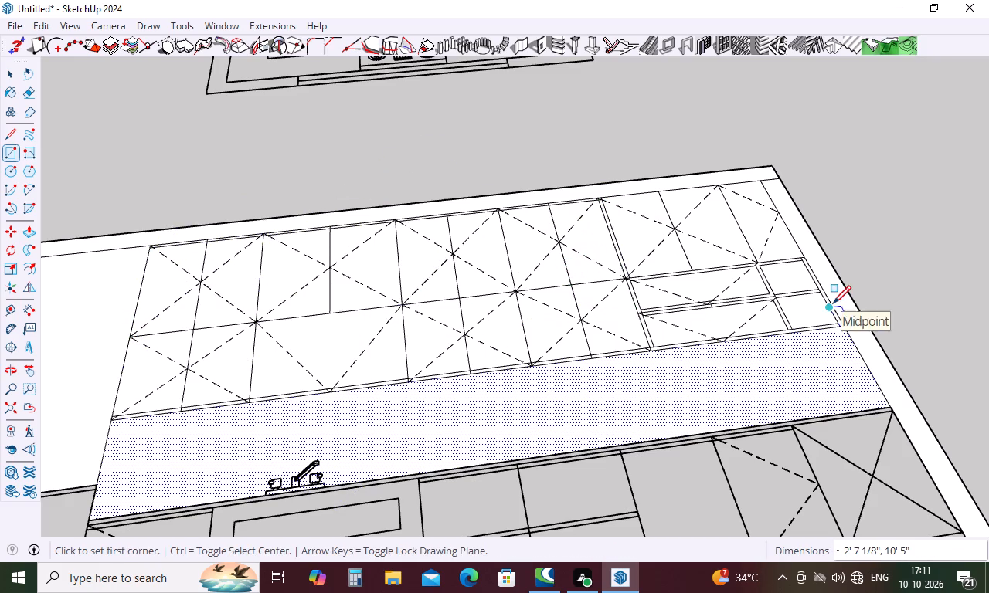
Delete the backsplash face, the side border face beyond the shelves and the blank face above the tall unit.
key(space)
click(746, 384)
key(Delete)
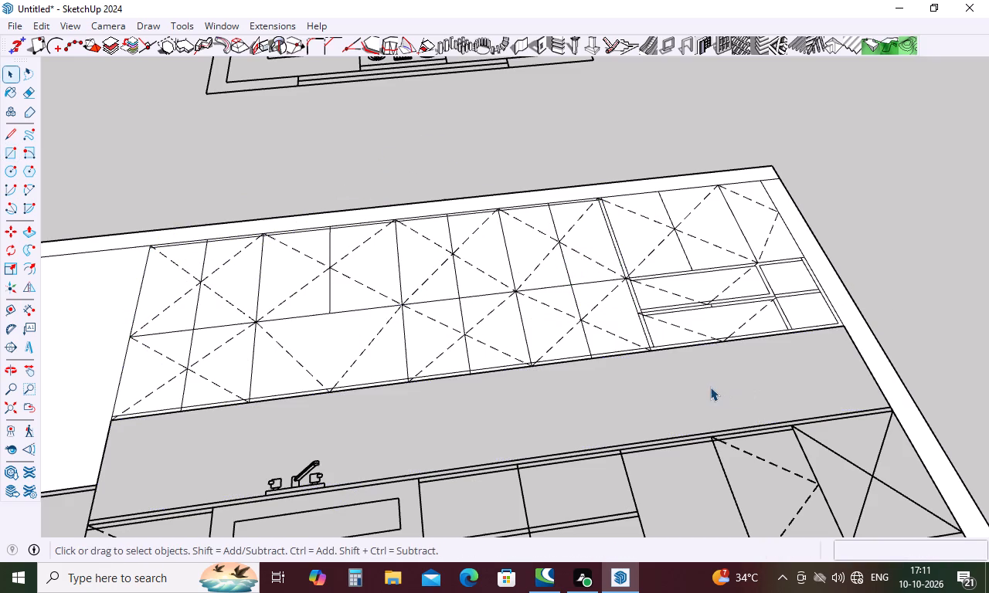
click(894, 383)
key(Delete)
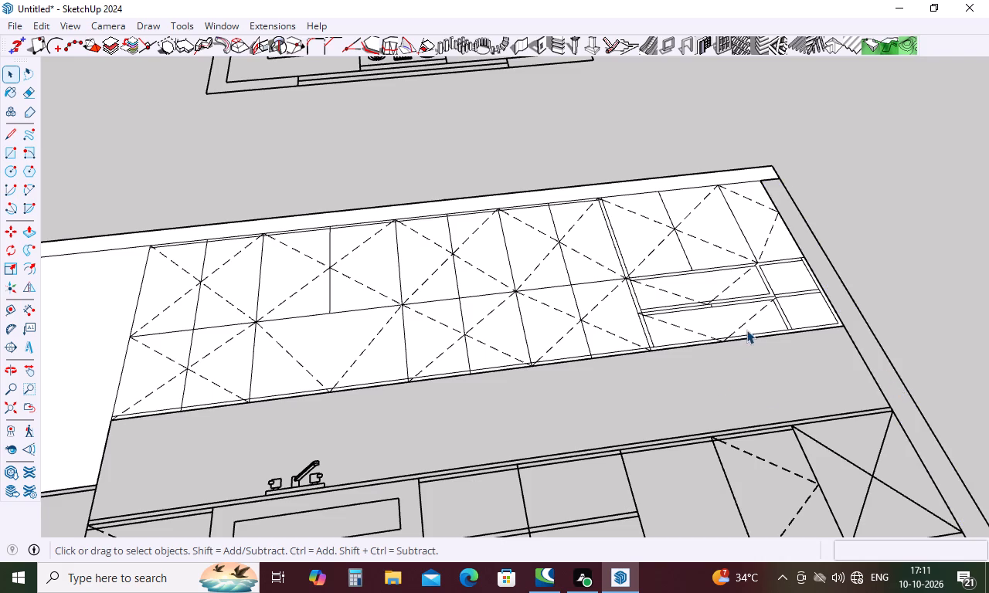
scroll(746, 330, down, 6)
click(353, 351)
key(Delete)
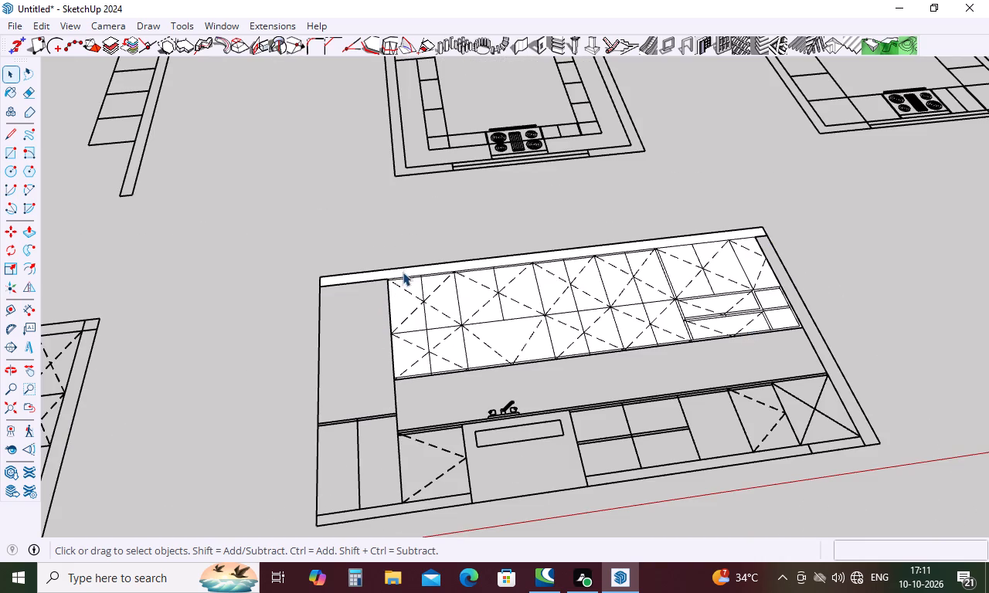
Erase the dashed opening lines from the first pair of top-row doors, nearest the blank tall section.
middle_drag(438, 284, 454, 407)
scroll(451, 373, up, 5)
middle_drag(450, 344, 449, 432)
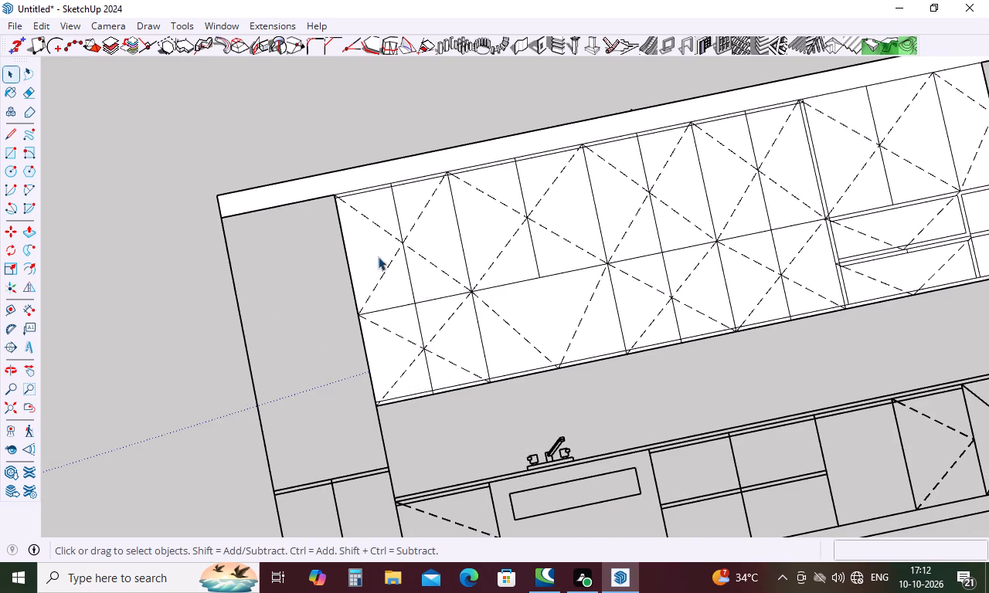
scroll(338, 243, down, 5)
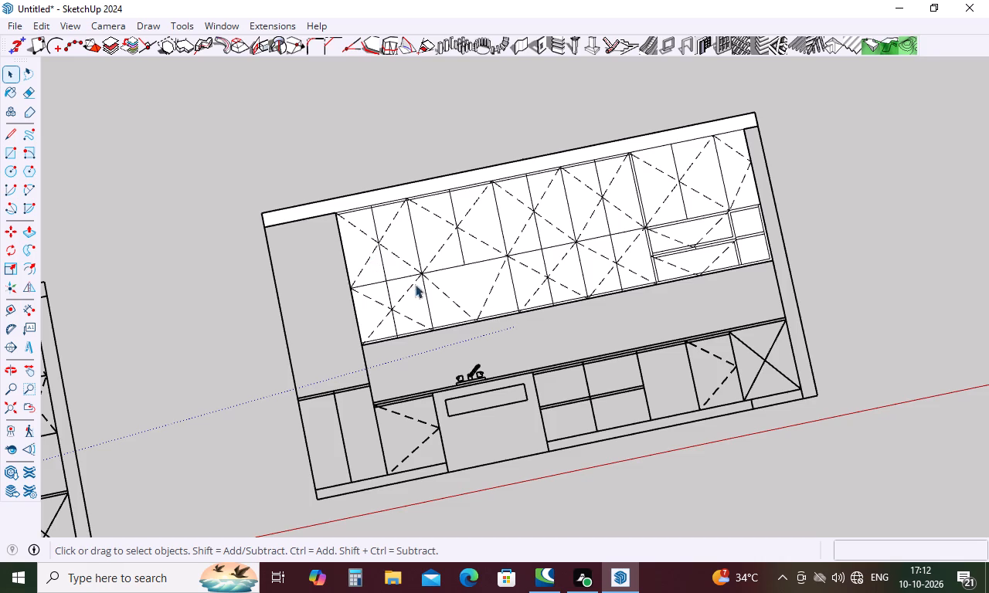
key(Escape)
key(e)
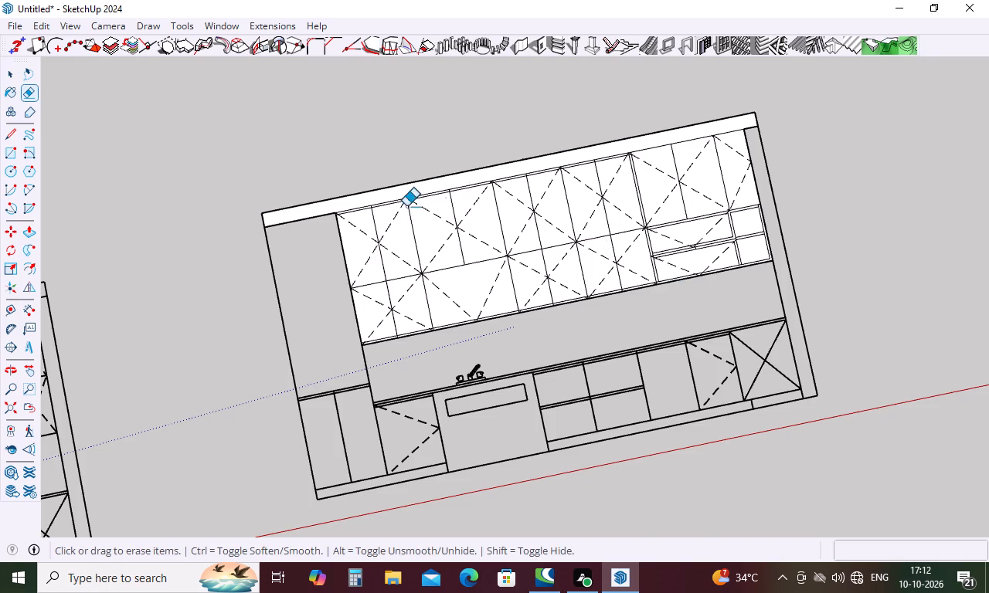
scroll(390, 213, up, 5)
click(384, 234)
click(387, 236)
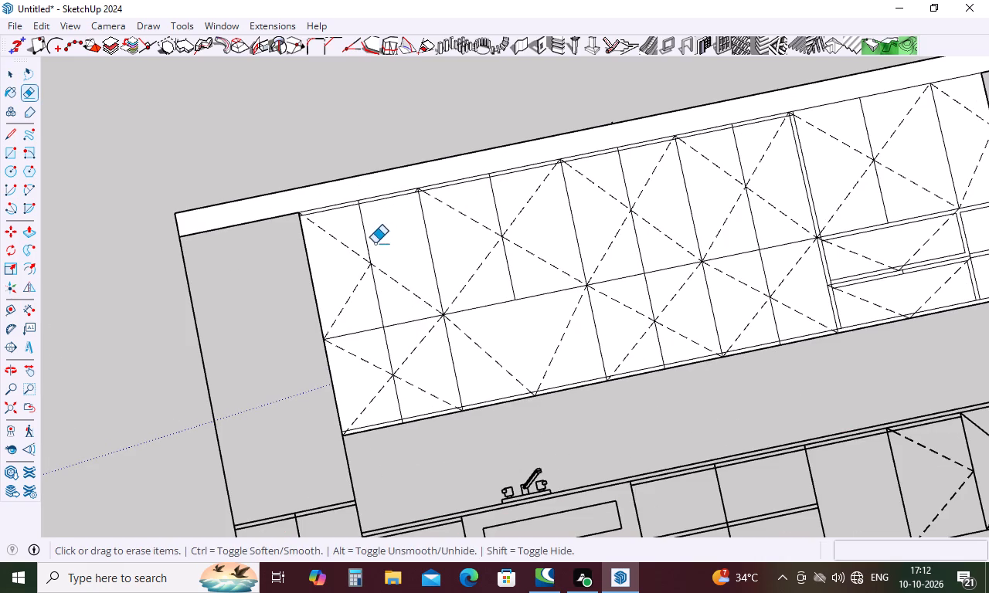
click(340, 248)
drag(345, 246, 345, 257)
drag(344, 281, 347, 290)
click(348, 292)
drag(386, 280, 388, 288)
click(408, 283)
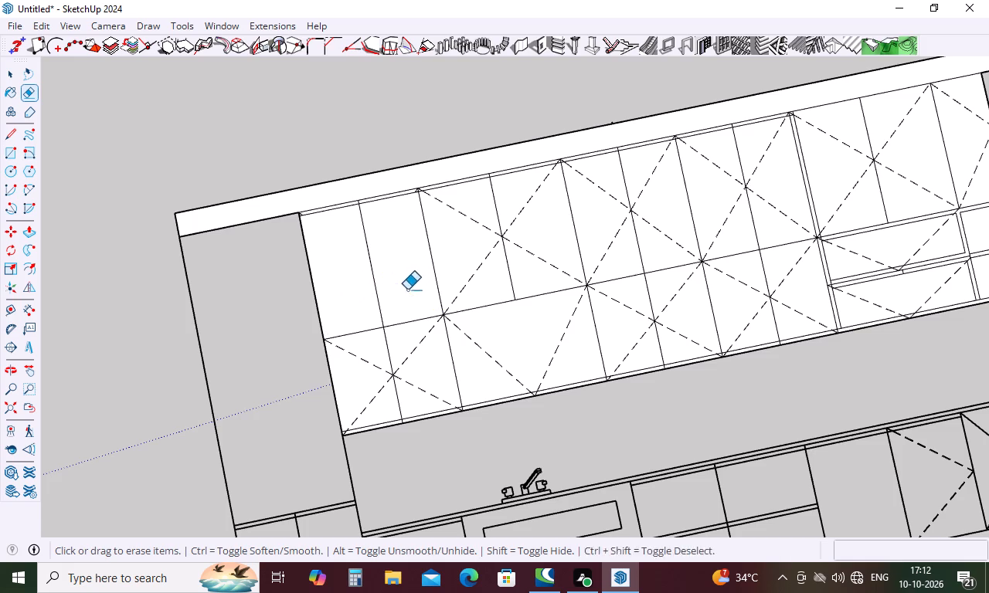
Erase the dashed opening lines from the second pair of top-row doors, counting from the blank tall section.
drag(461, 215, 461, 226)
drag(471, 256, 478, 286)
drag(522, 251, 525, 265)
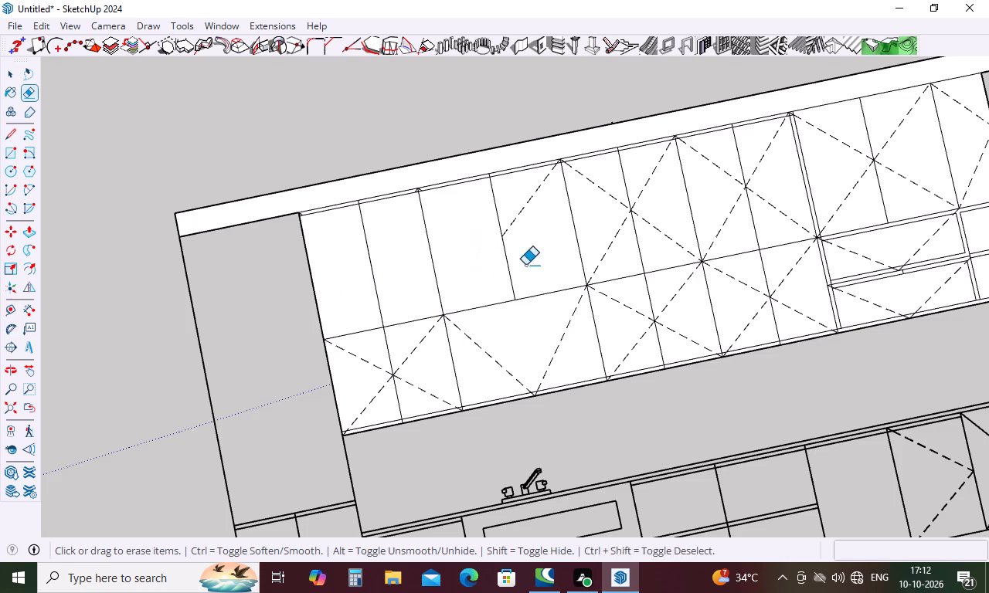
click(532, 208)
click(528, 206)
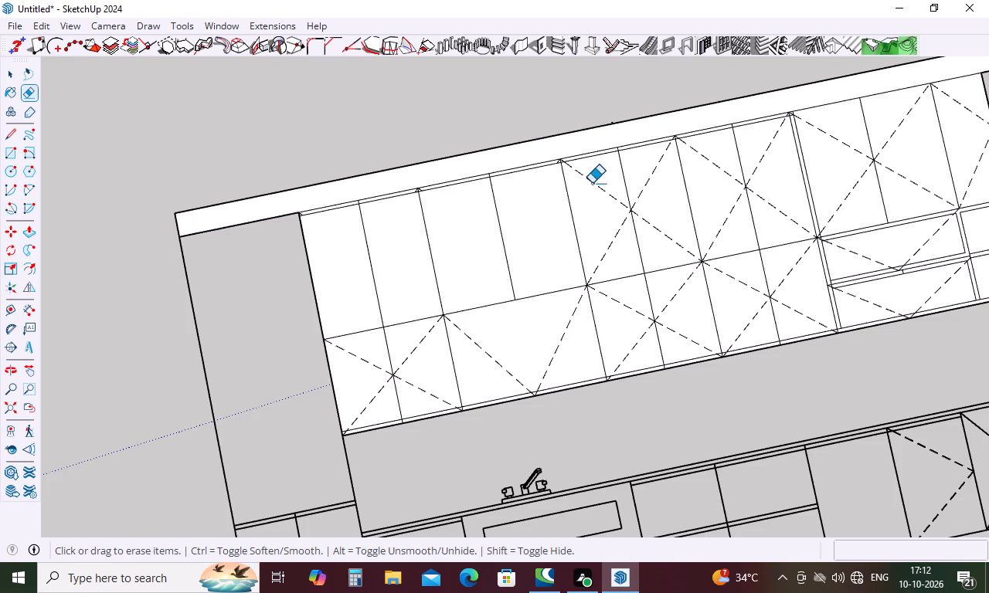
Erase the dashed opening lines from the third and fourth pairs of top-row doors, up to the shelf unit's side.
drag(593, 181, 595, 191)
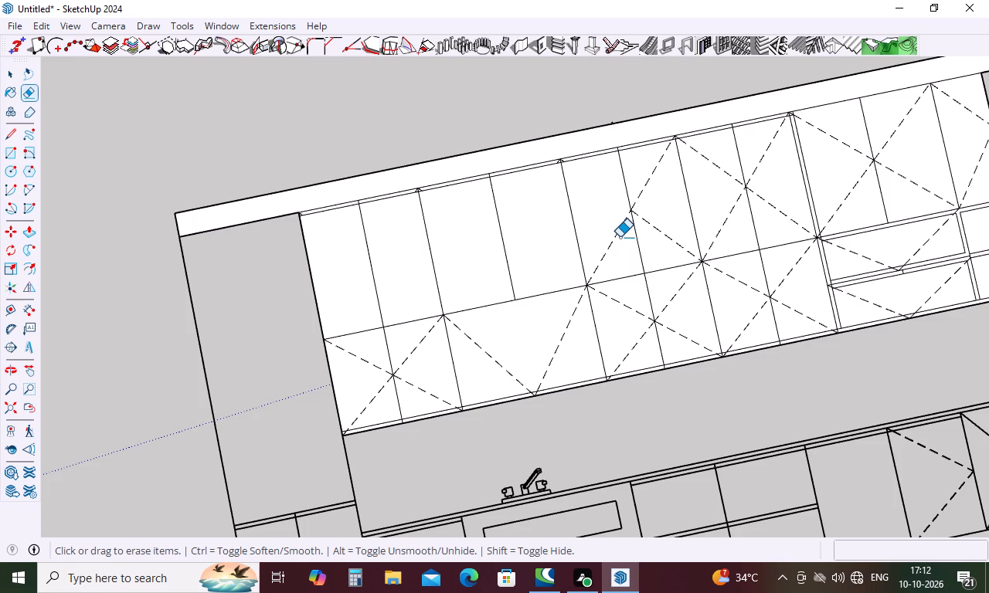
scroll(619, 225, up, 5)
click(618, 229)
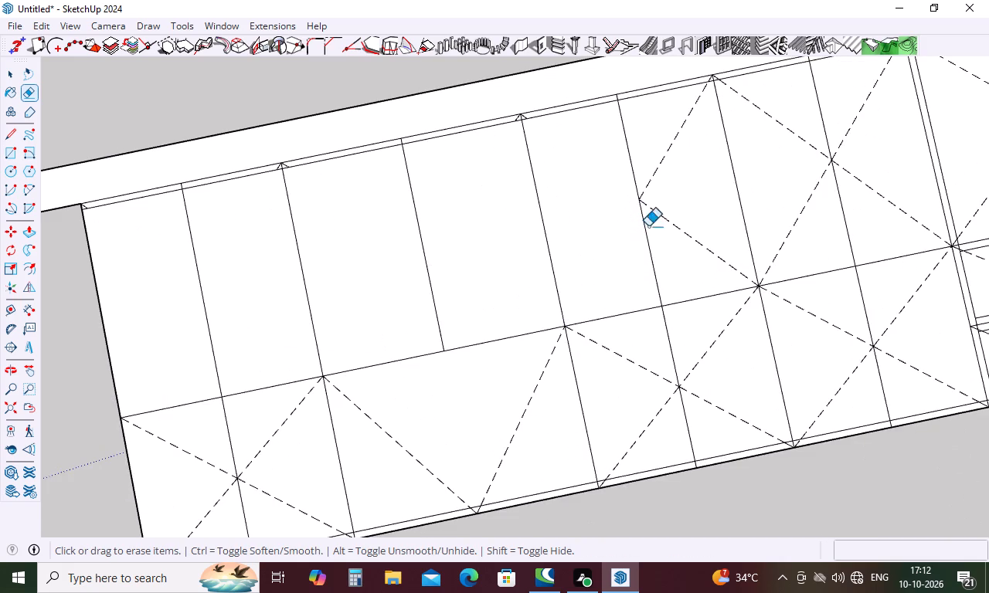
drag(674, 219, 675, 239)
click(658, 154)
drag(662, 157, 670, 168)
drag(775, 110, 778, 132)
drag(824, 205, 807, 205)
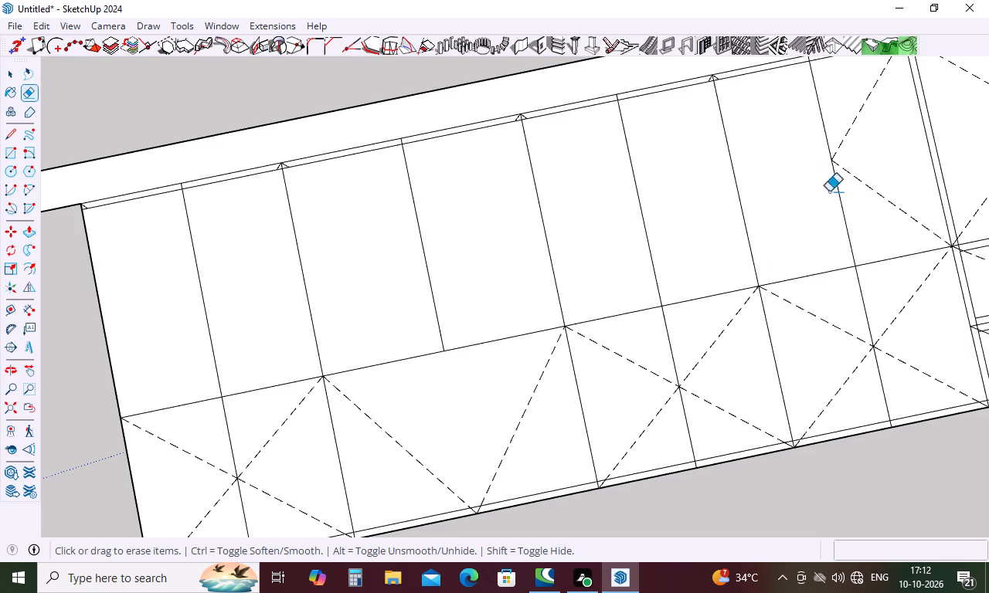
drag(864, 178, 868, 193)
click(852, 129)
Erase the dashed opening lines from the three upper doors above the open shelves.
scroll(664, 225, down, 6)
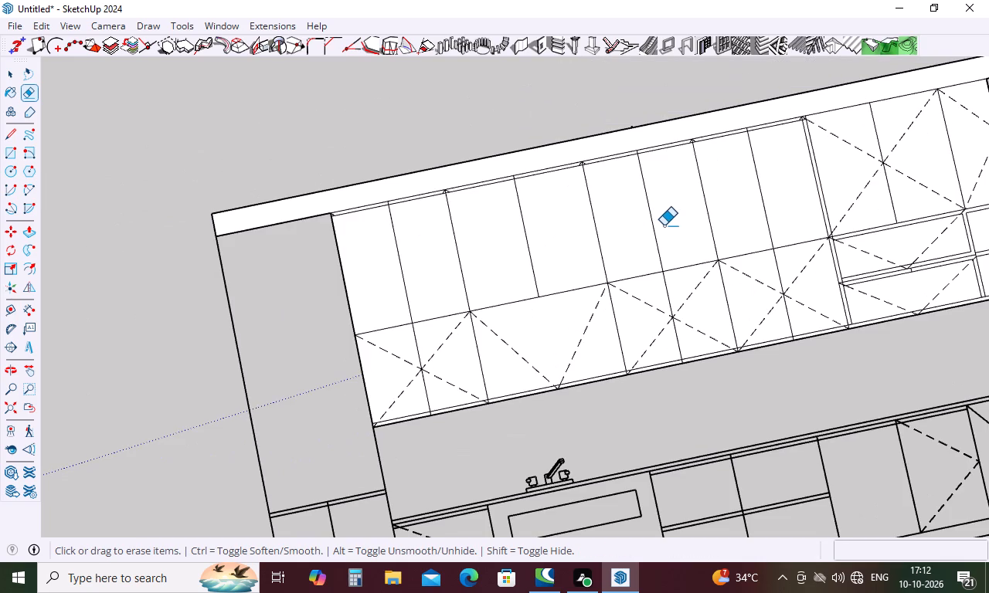
click(842, 141)
click(868, 181)
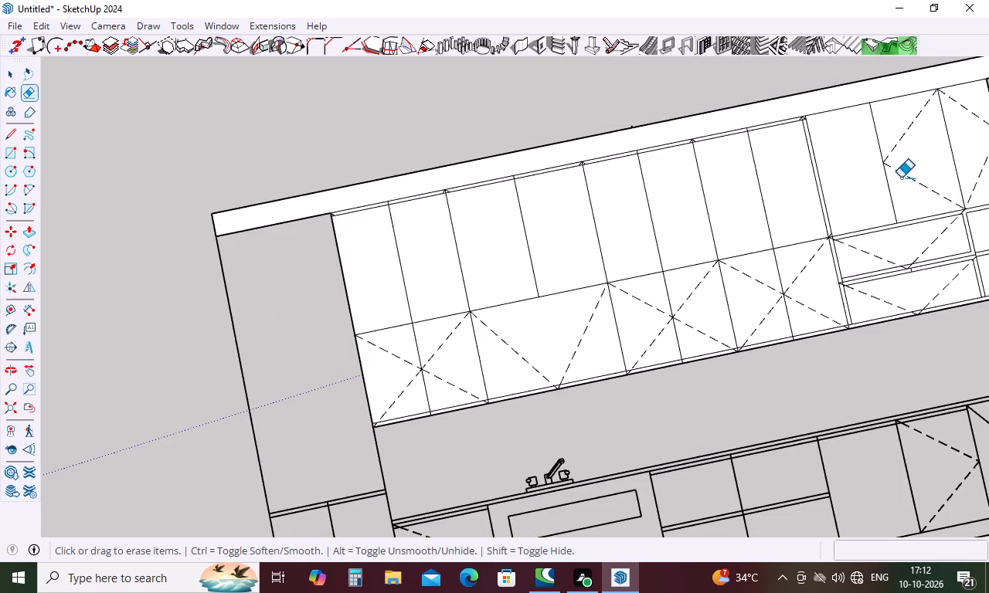
click(901, 178)
drag(904, 171, 905, 178)
drag(898, 141, 898, 148)
scroll(541, 170, down, 6)
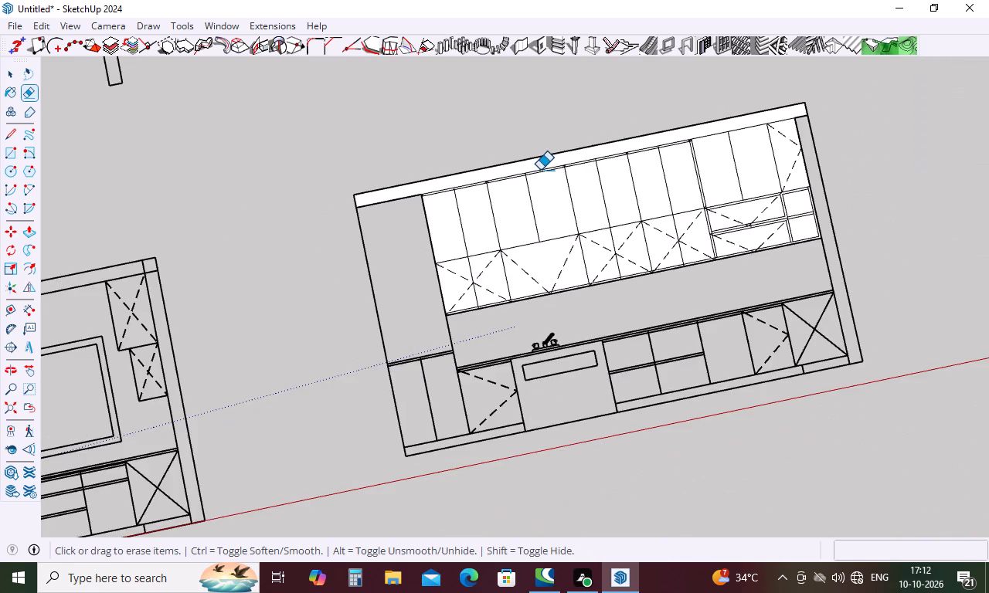
scroll(785, 135, up, 5)
drag(790, 135, 790, 146)
drag(805, 180, 800, 188)
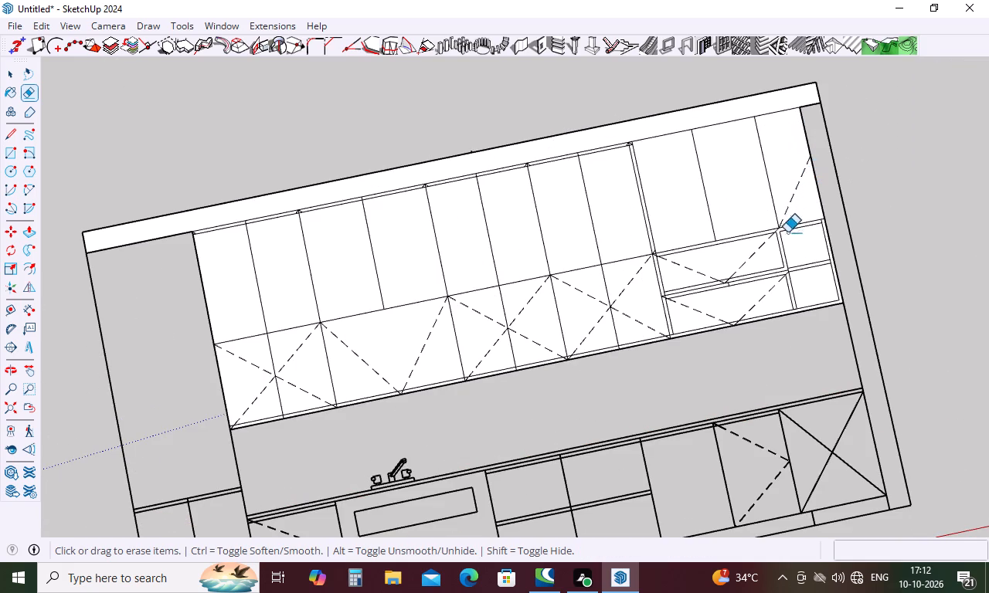
click(791, 195)
Erase the dashed lines across the wide lower shelf opening, including the stubs in its bottom board and near corner with the door block.
scroll(735, 323, up, 6)
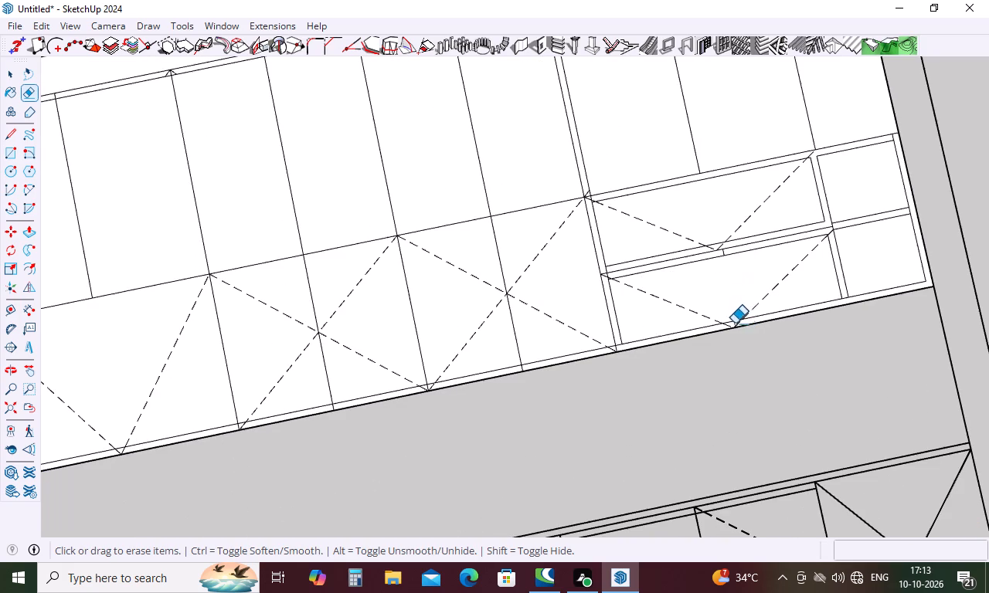
click(754, 305)
click(709, 320)
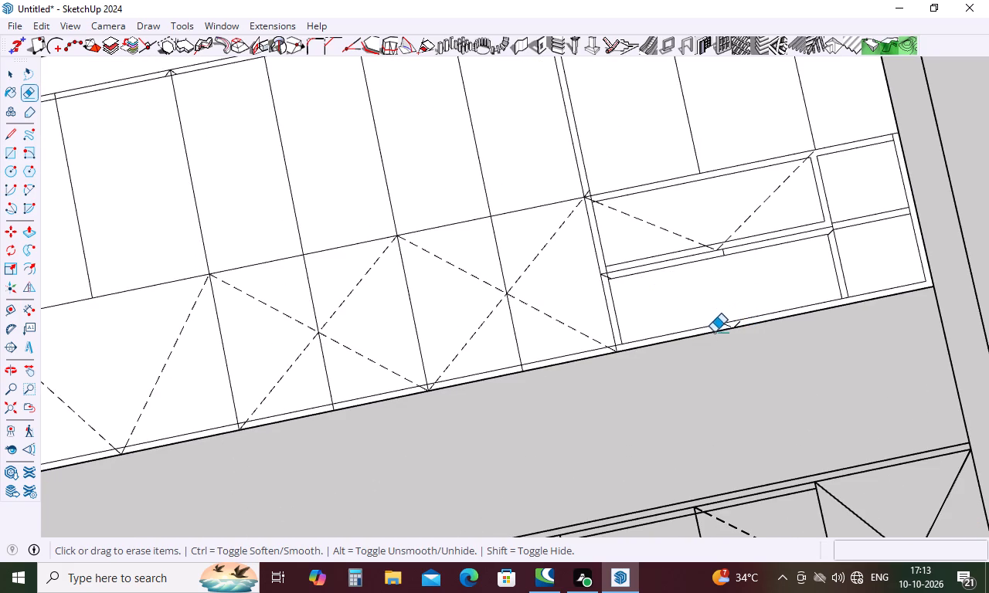
scroll(726, 340, up, 17)
drag(777, 293, 776, 293)
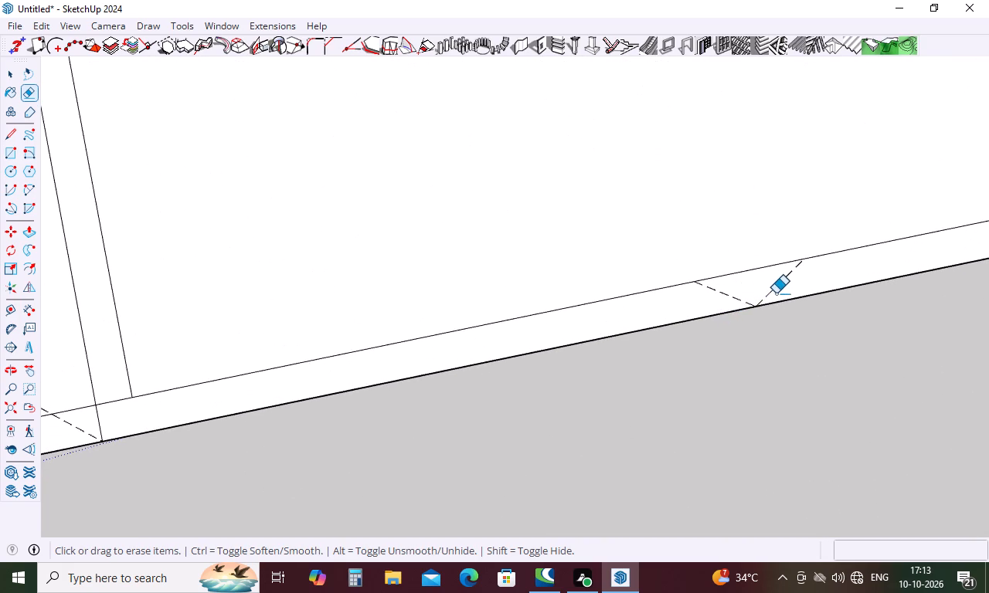
drag(776, 293, 766, 292)
drag(743, 301, 724, 305)
scroll(656, 337, down, 4)
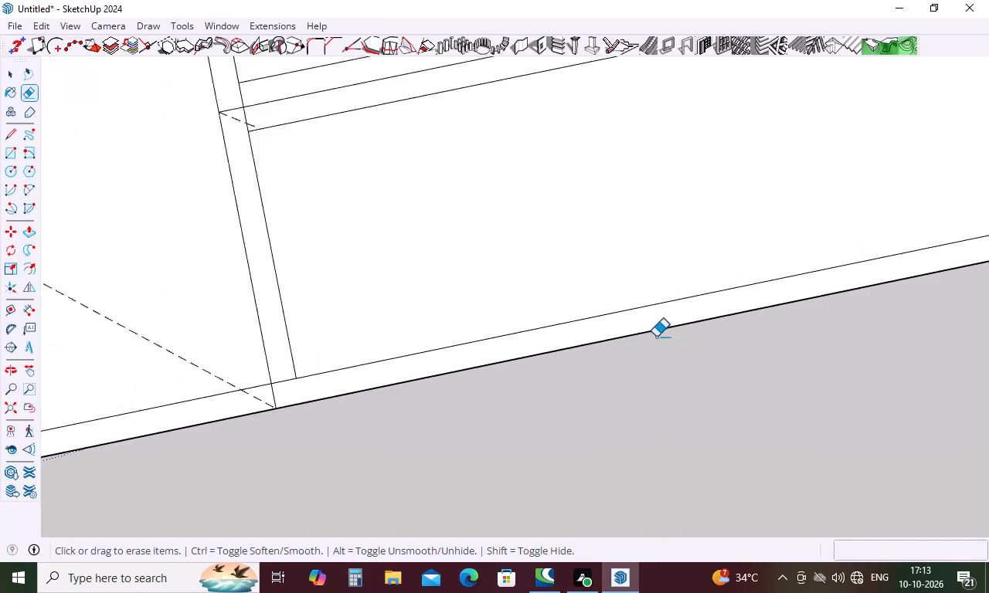
scroll(656, 337, down, 7)
scroll(423, 230, up, 12)
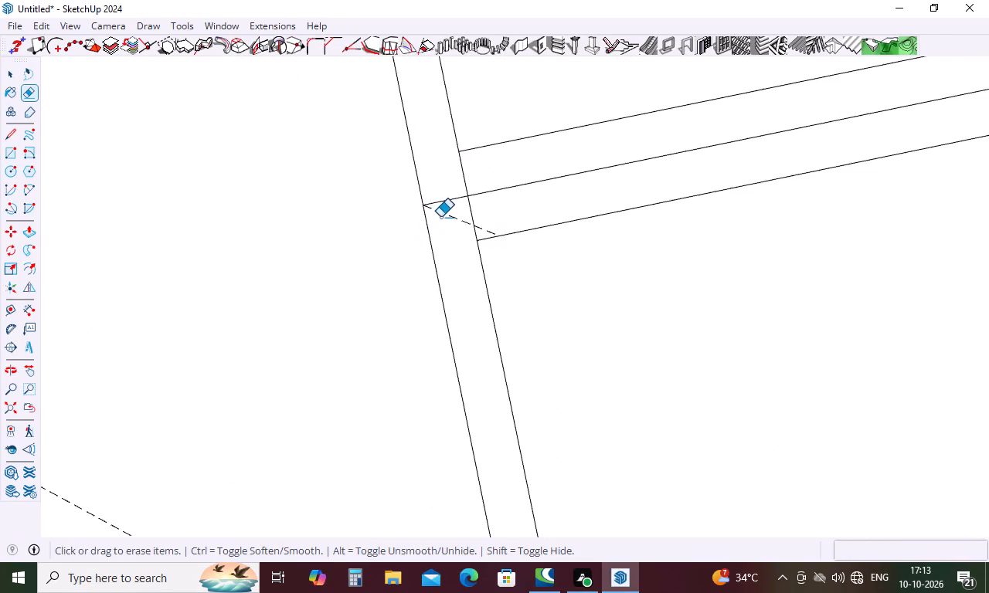
click(447, 215)
scroll(429, 282, down, 5)
scroll(470, 241, up, 6)
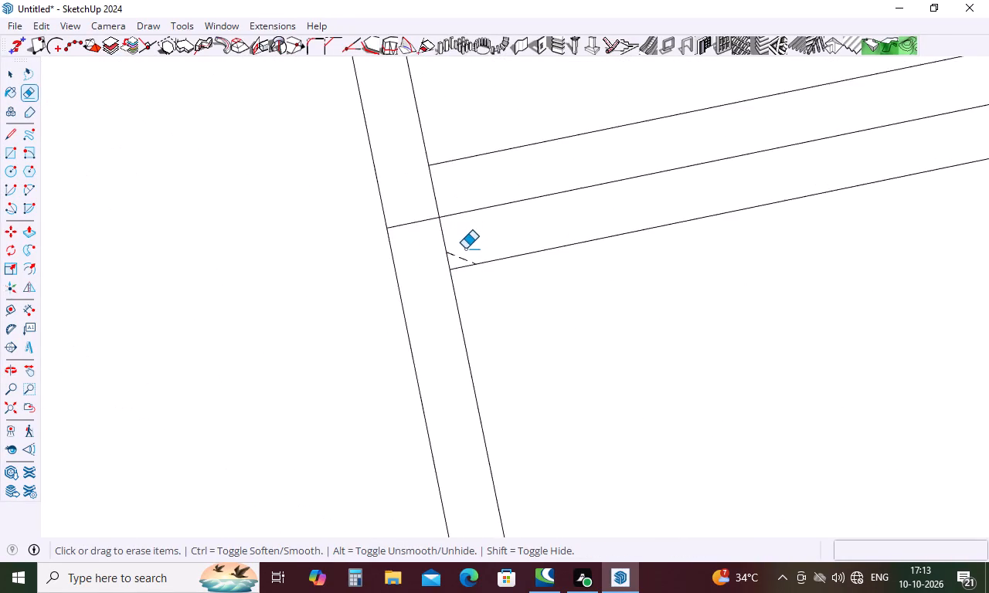
scroll(465, 249, up, 12)
click(459, 269)
Erase the dashed lines across the wide upper shelf opening and the short tick line in the board beneath it.
scroll(447, 287, down, 12)
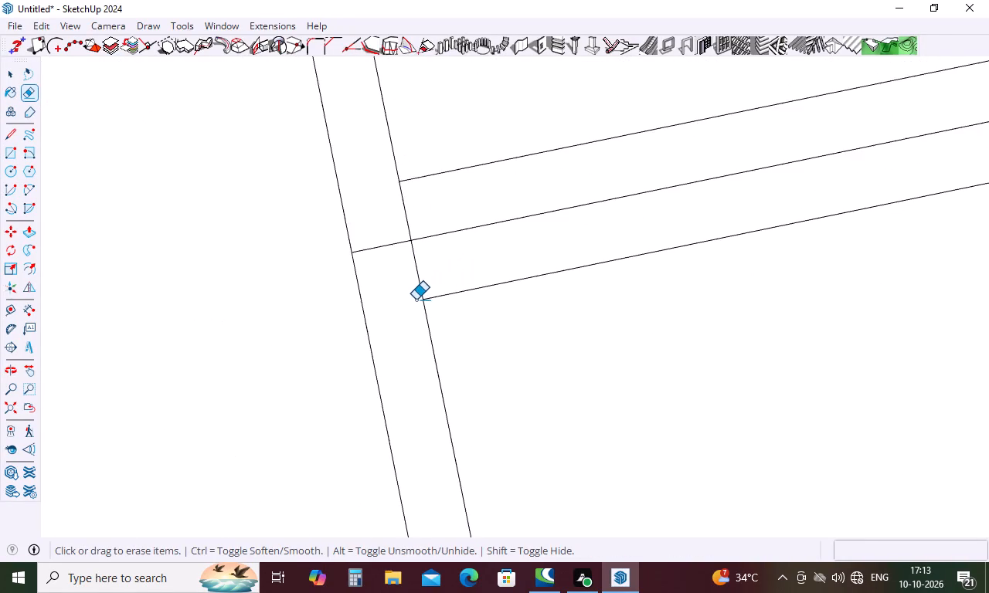
scroll(415, 300, down, 14)
scroll(698, 225, up, 12)
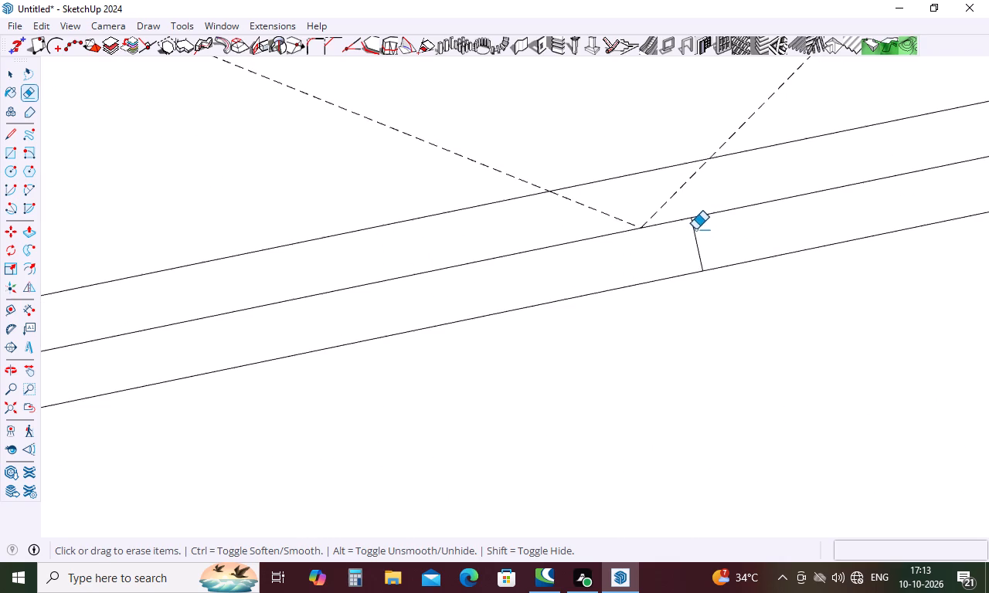
click(693, 236)
click(663, 202)
drag(617, 212, 596, 219)
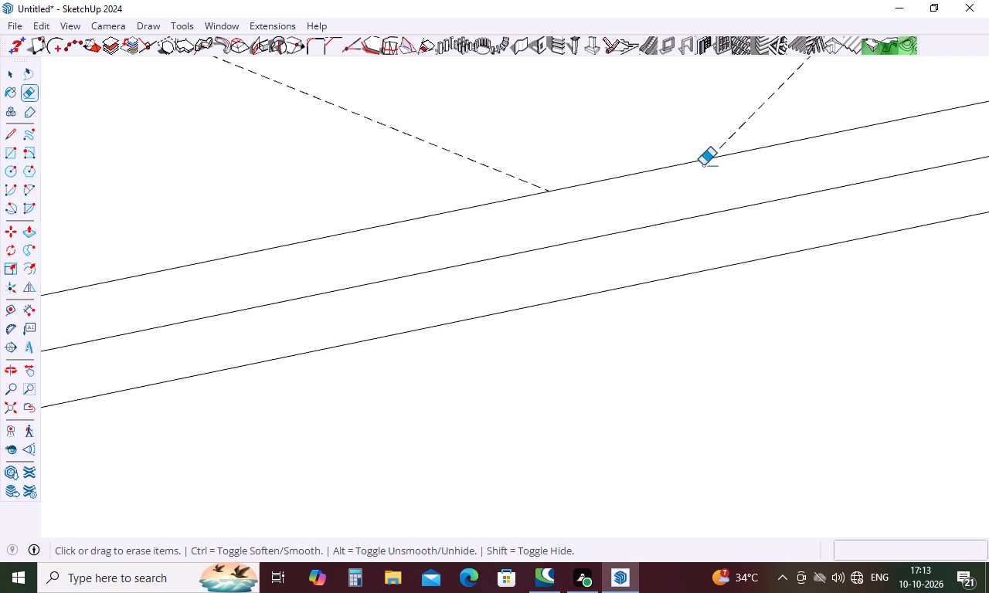
drag(729, 144, 712, 144)
click(480, 168)
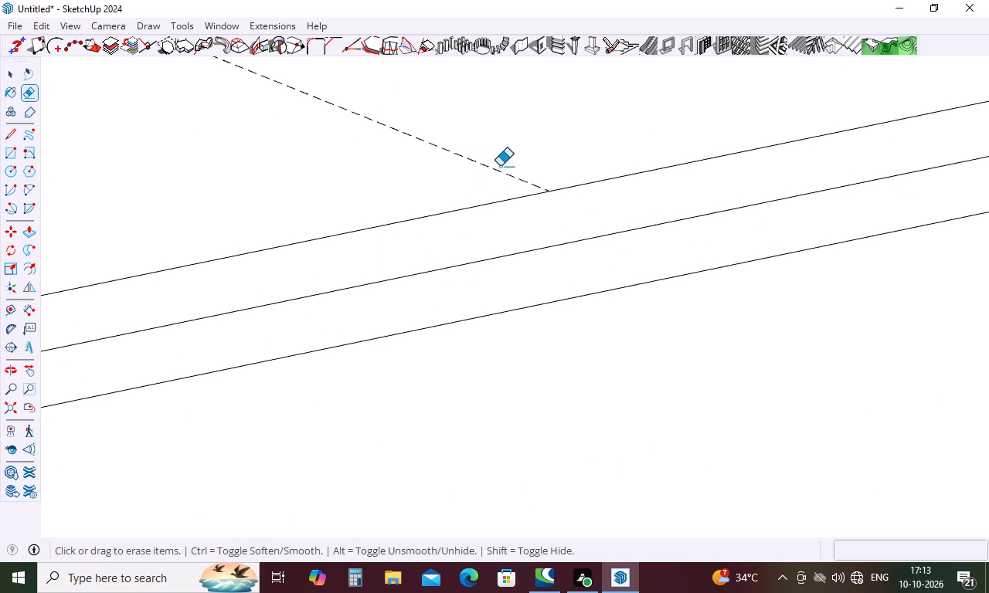
drag(500, 166, 492, 181)
Erase the dashed lines meeting at the corner where the upper shelf joins the two-row door block.
scroll(569, 228, down, 12)
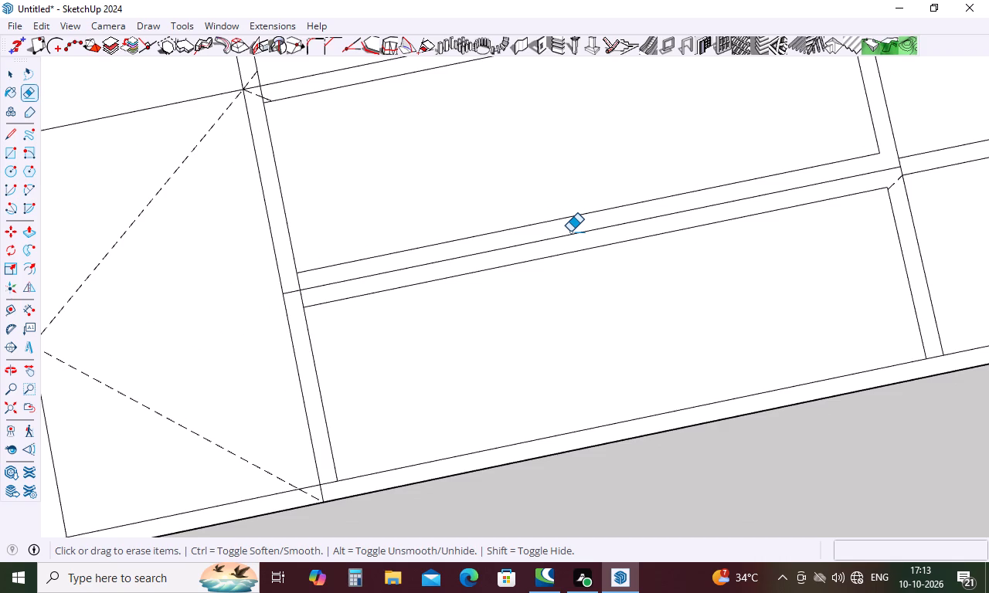
scroll(570, 232, down, 11)
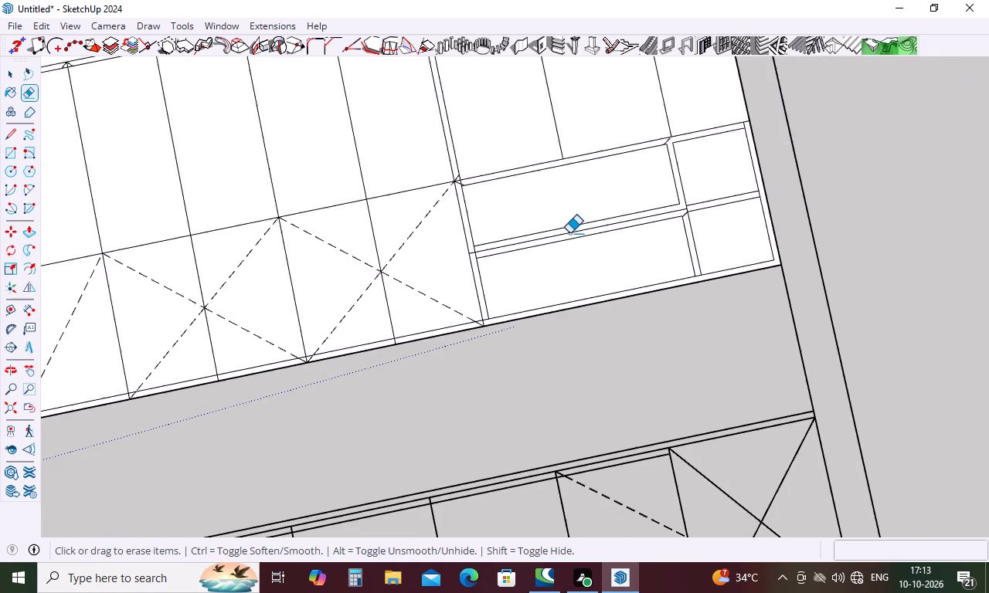
scroll(453, 198, up, 6)
scroll(453, 160, up, 17)
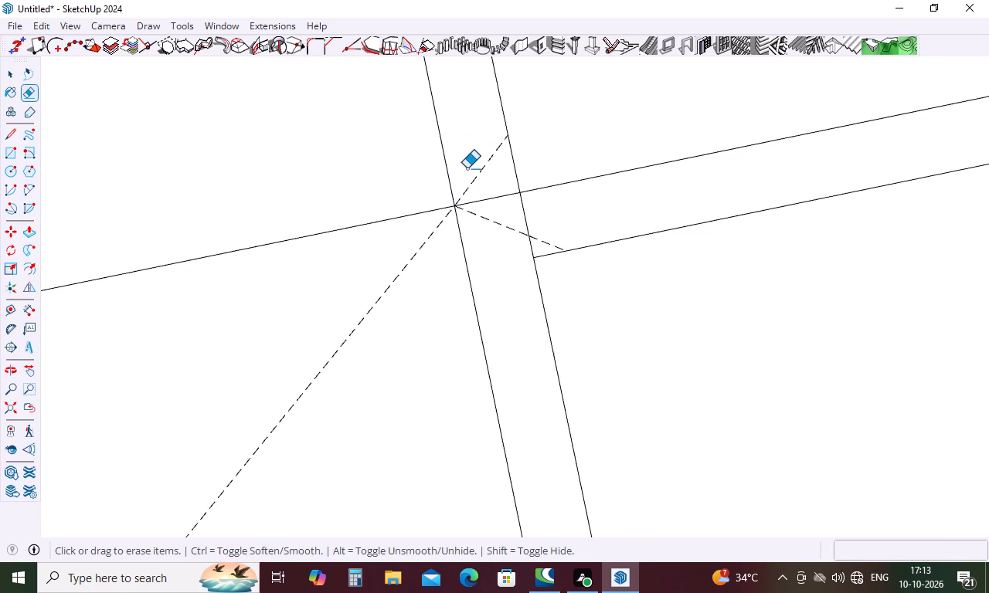
click(472, 179)
drag(482, 213, 482, 222)
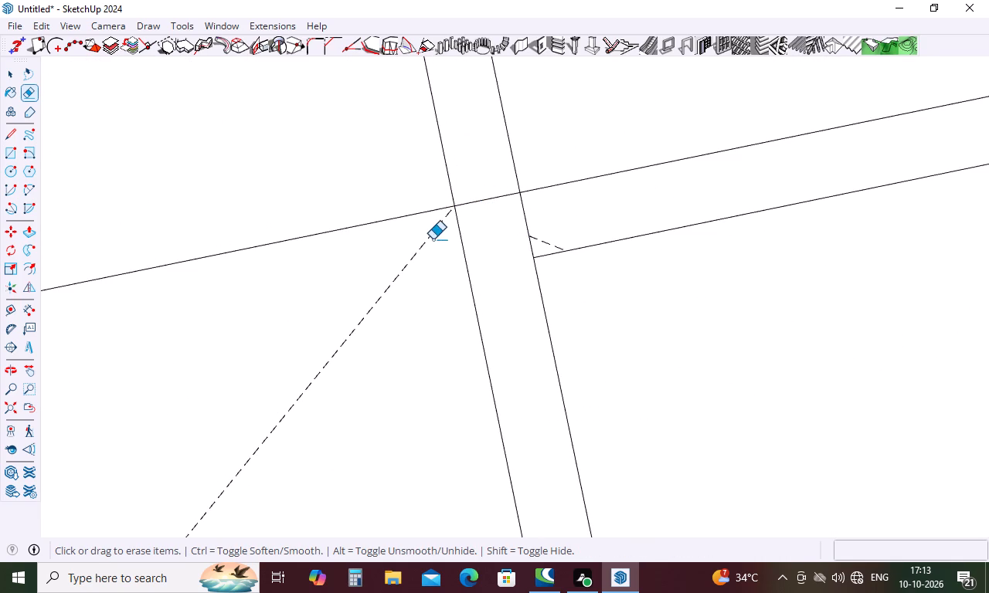
click(433, 239)
drag(541, 237, 541, 245)
Erase the remaining dashed opening lines from the bottom-row door pair beside the shelves, including the stub at the shelf unit's base.
scroll(574, 195, down, 6)
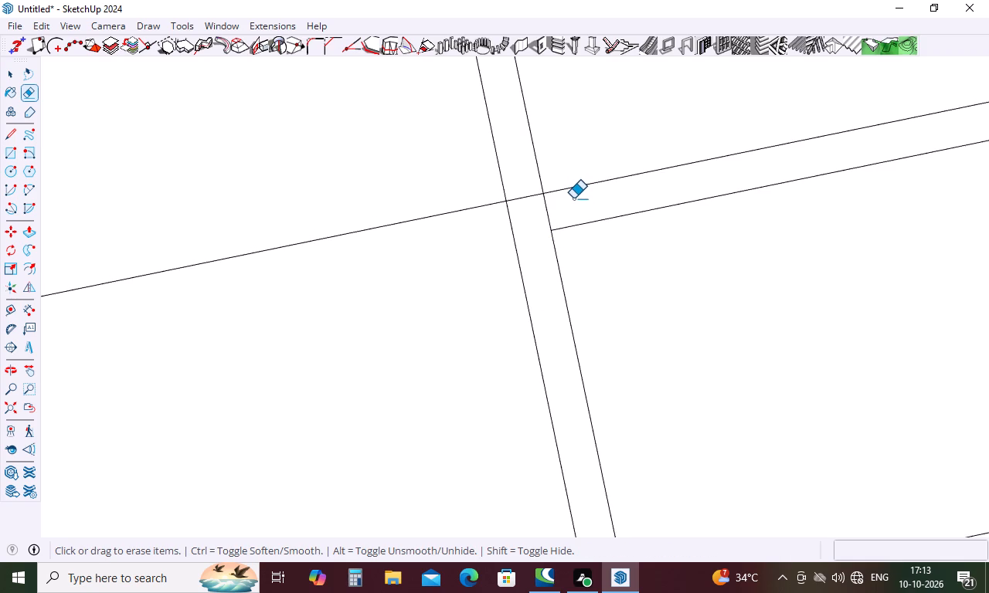
scroll(573, 198, down, 6)
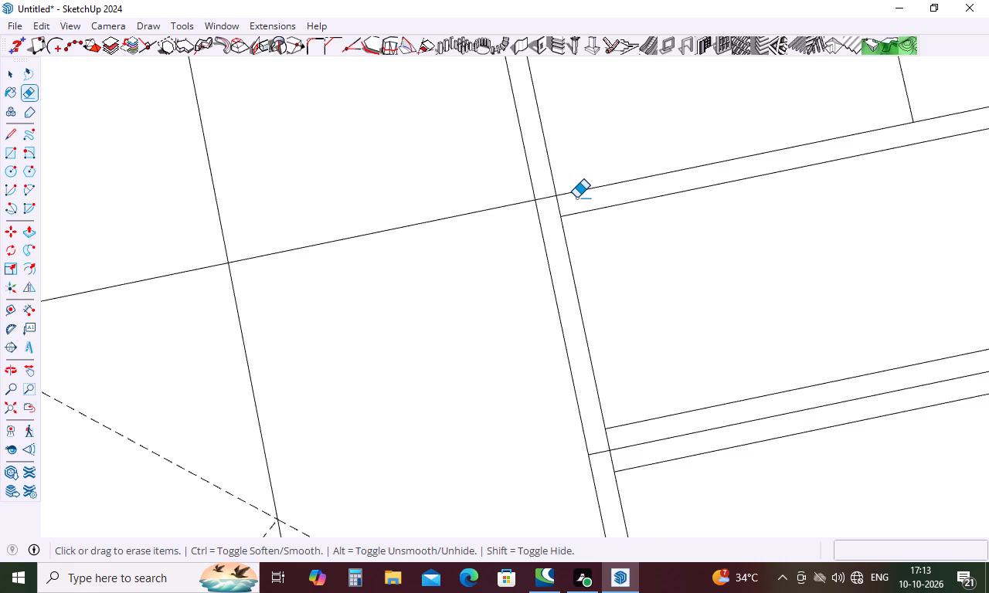
scroll(581, 195, down, 10)
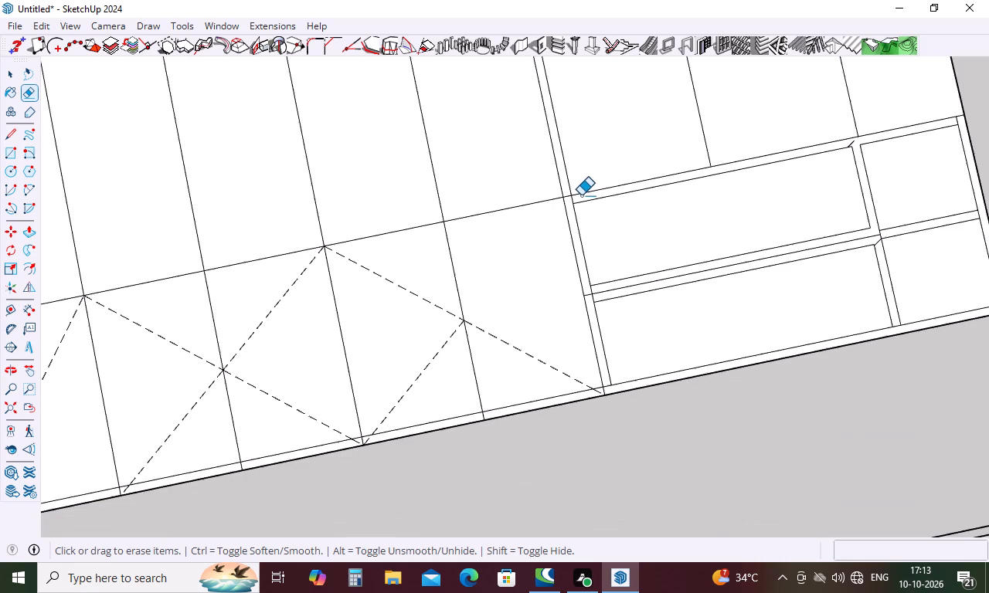
drag(520, 330, 518, 344)
click(515, 347)
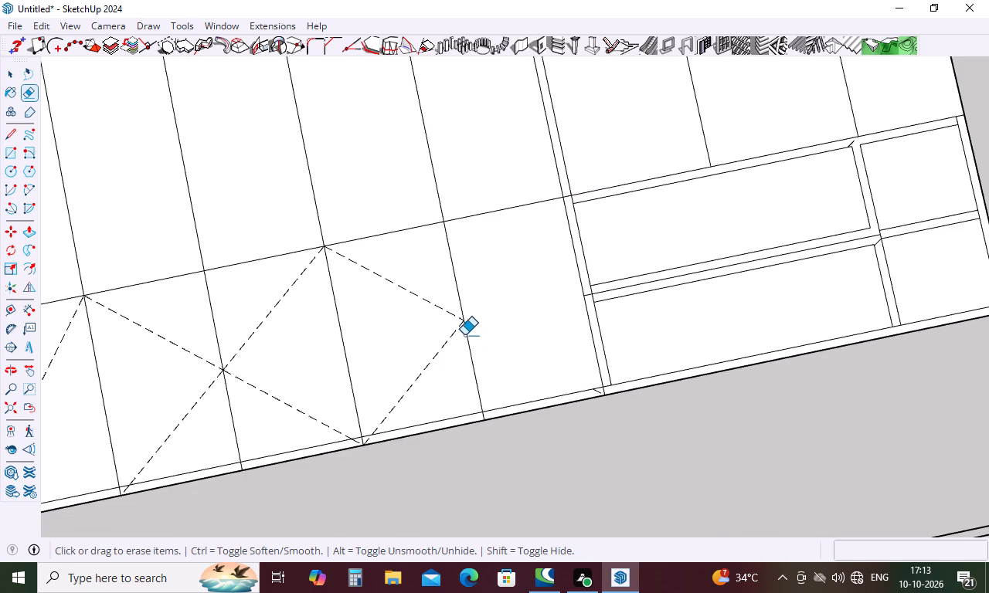
drag(444, 308, 443, 320)
drag(443, 335, 444, 345)
scroll(481, 282, down, 6)
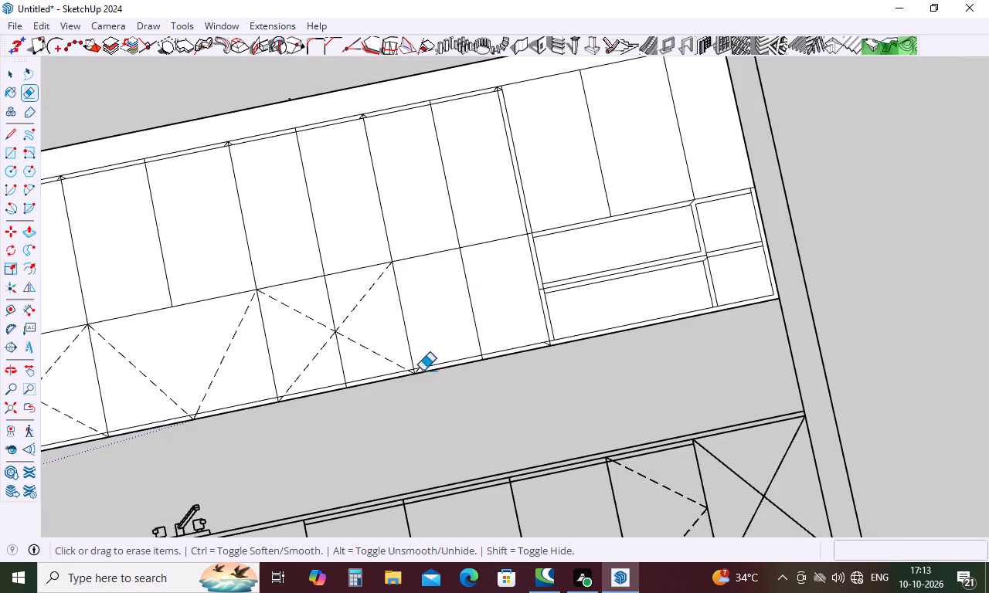
scroll(550, 354, up, 20)
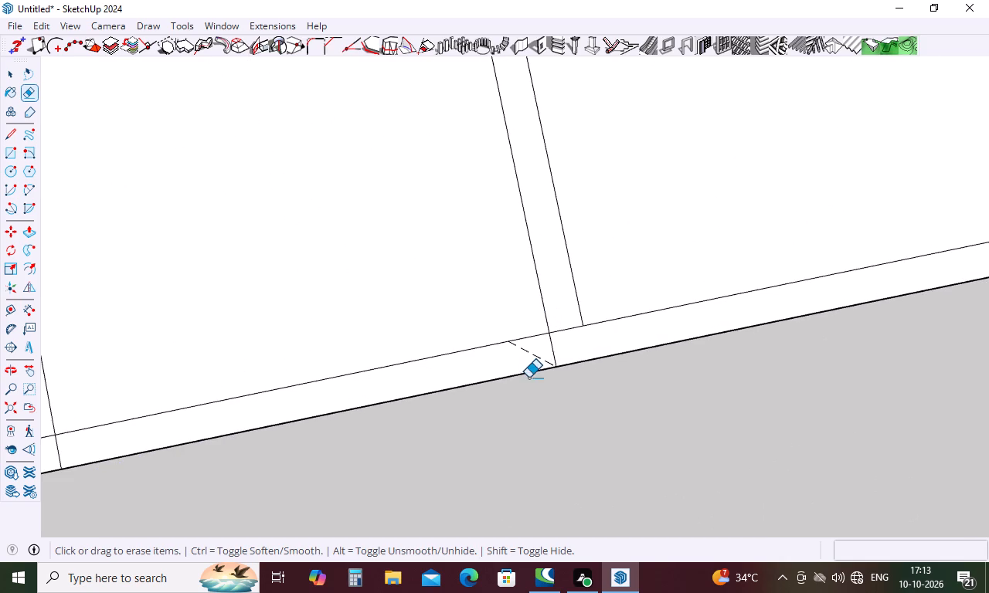
click(535, 357)
Erase the crossed dashed opening lines from the second bottom-row door pair from the shelf unit, including the stubs in its base strip.
scroll(558, 320, down, 13)
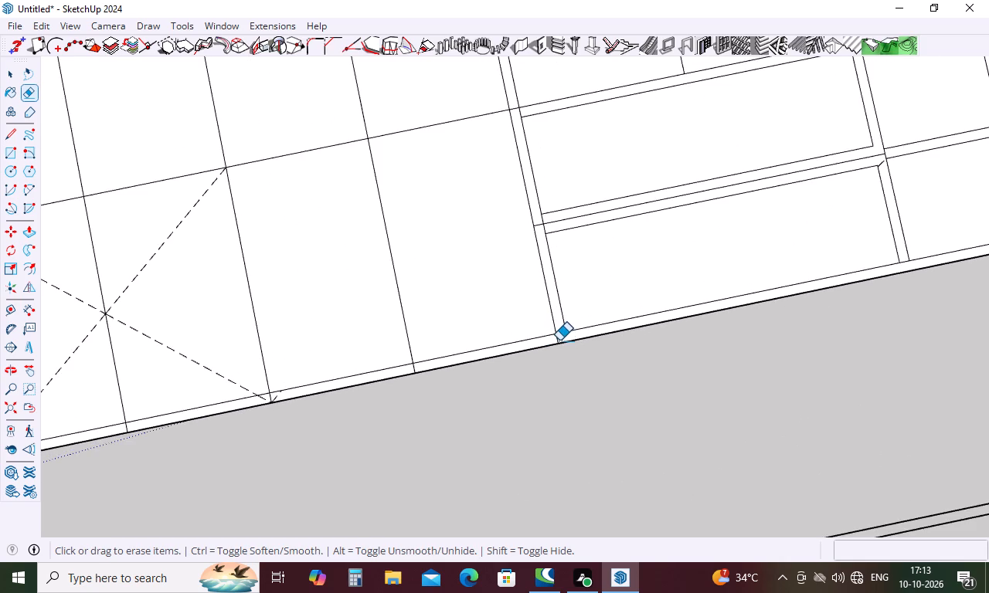
scroll(559, 341, down, 6)
scroll(274, 382, up, 6)
click(280, 253)
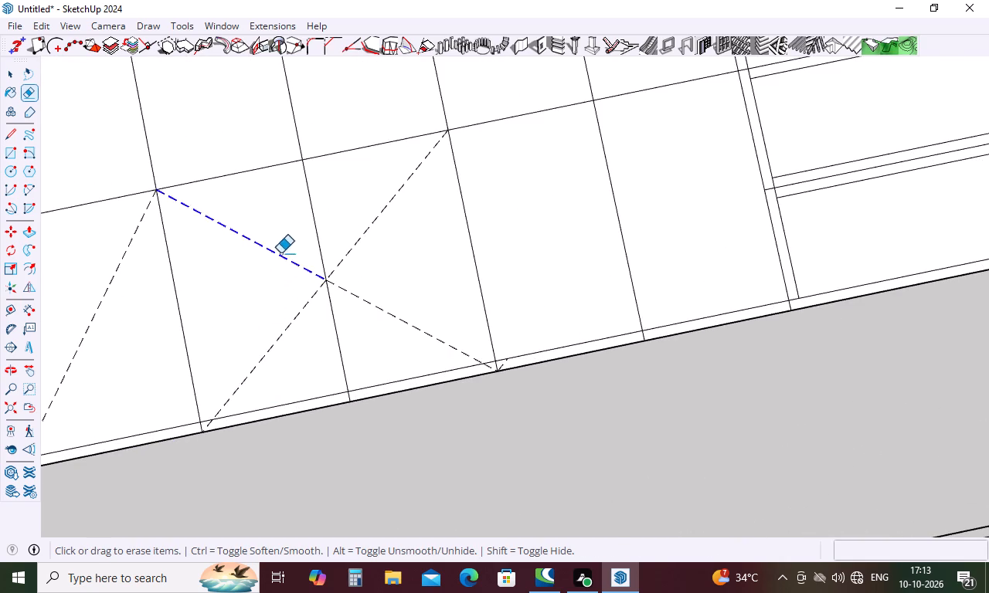
drag(288, 313, 290, 333)
drag(374, 310, 372, 326)
drag(351, 242, 351, 255)
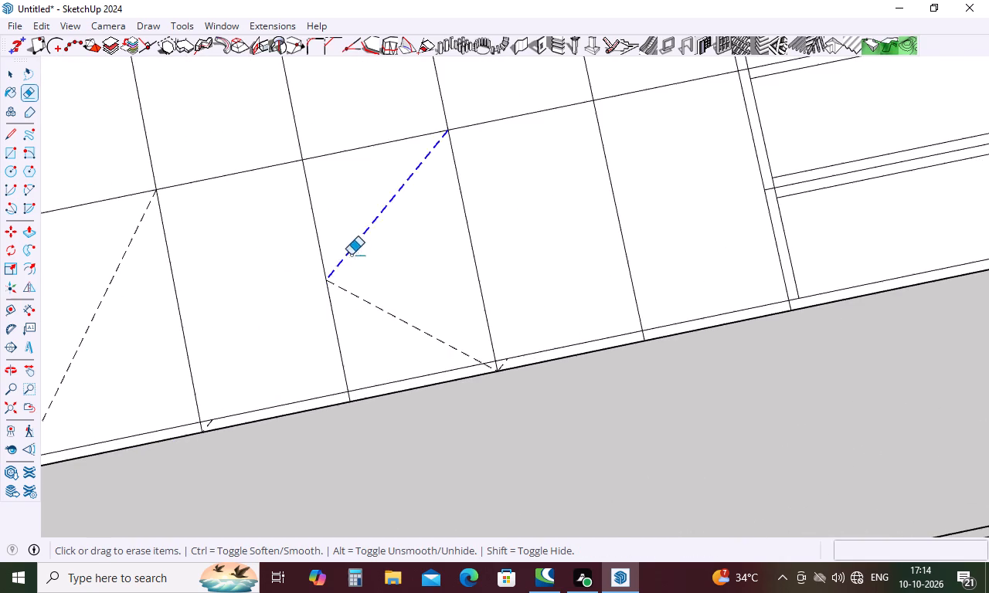
drag(351, 255, 355, 271)
drag(366, 300, 371, 325)
scroll(488, 376, up, 13)
click(522, 354)
click(481, 354)
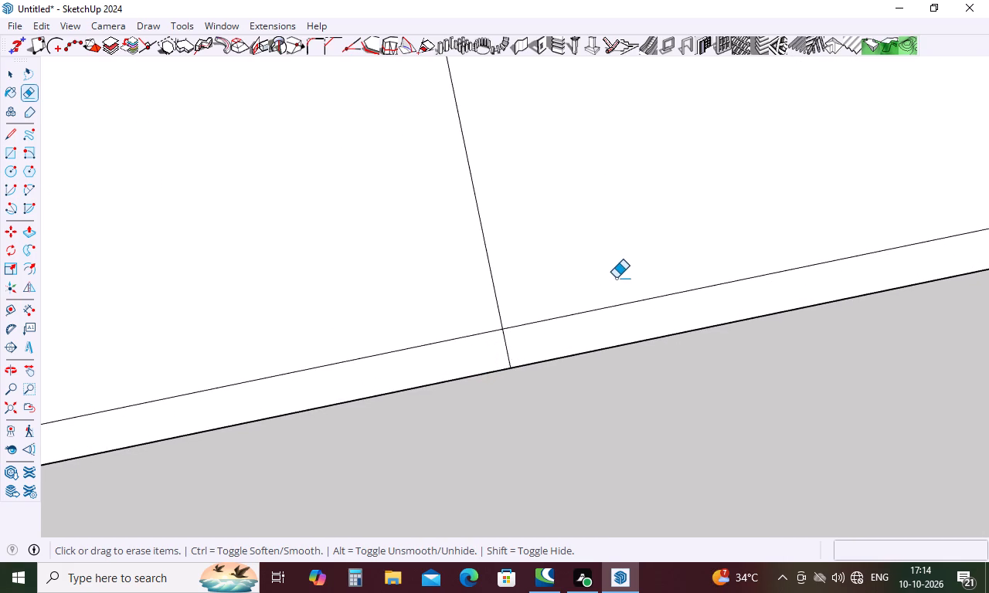
scroll(616, 278, down, 13)
scroll(261, 367, up, 8)
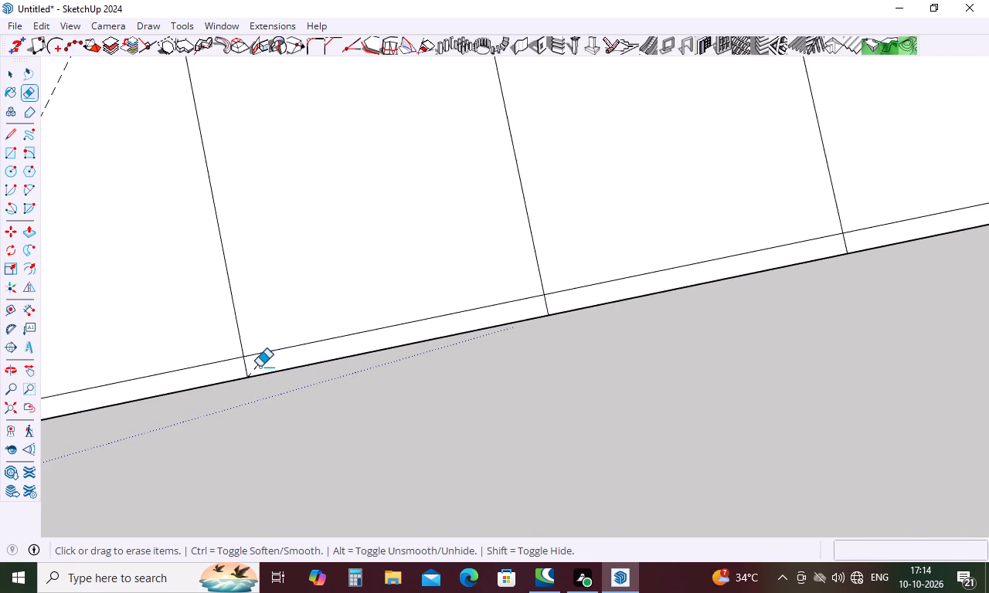
scroll(260, 367, up, 3)
click(257, 365)
Erase the V-shaped dashed opening lines from the wide bottom-row panel, including the two stubs in its base strip.
scroll(497, 313, down, 17)
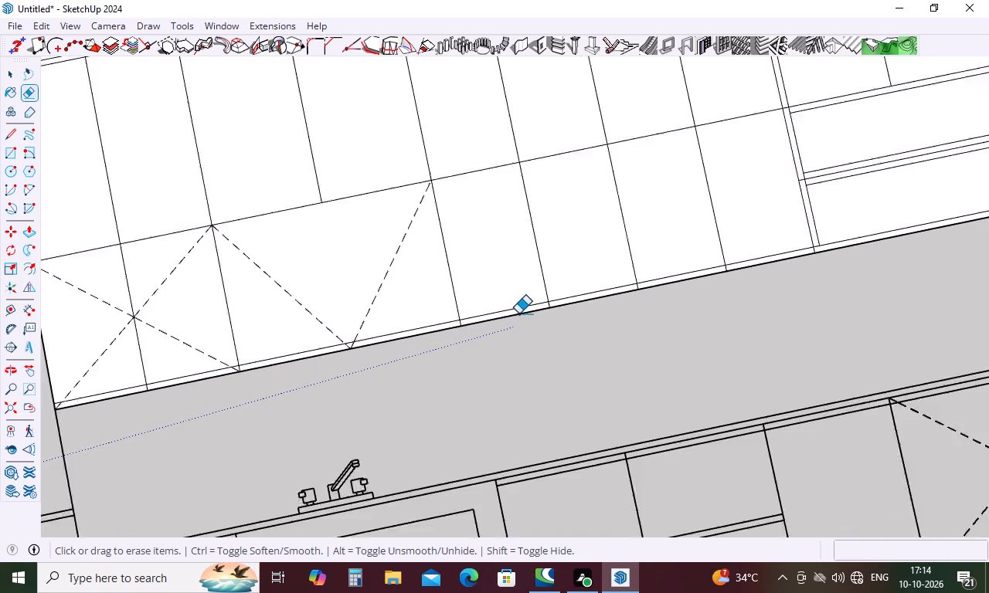
scroll(518, 313, down, 2)
scroll(279, 321, up, 5)
click(331, 286)
click(339, 285)
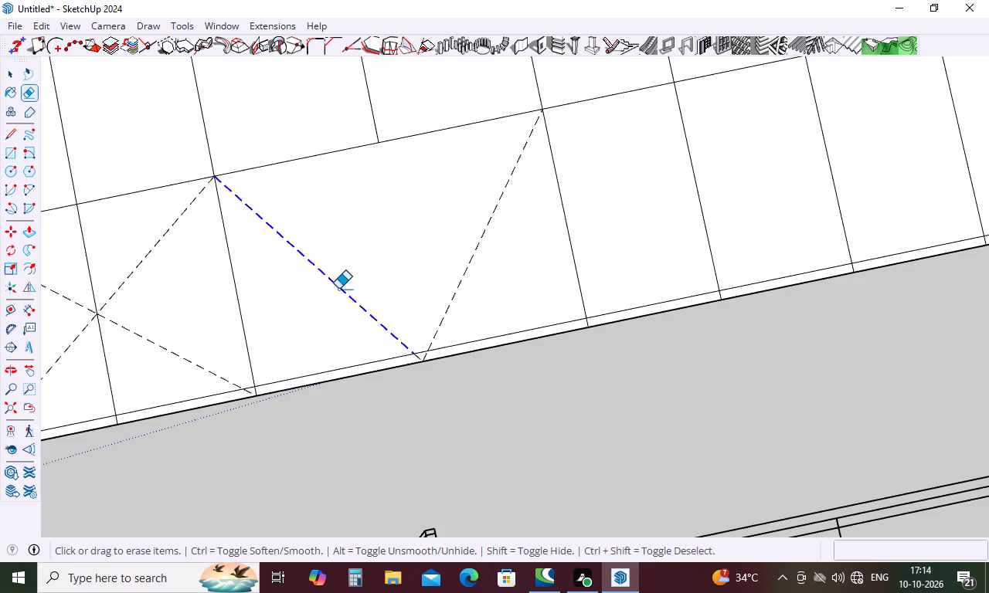
drag(463, 283, 456, 288)
scroll(430, 357, up, 11)
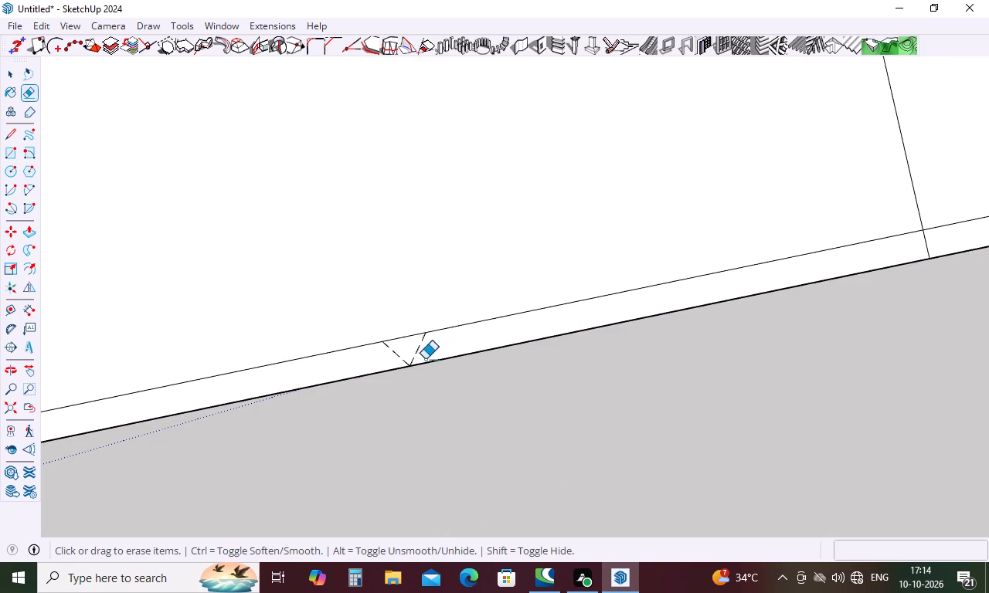
drag(420, 351, 413, 349)
drag(403, 350, 394, 357)
Erase the crossed dashed opening lines from the bottom-row door pair beside the tall unit, including both stubs in the base strip.
scroll(523, 263, down, 7)
scroll(624, 270, down, 6)
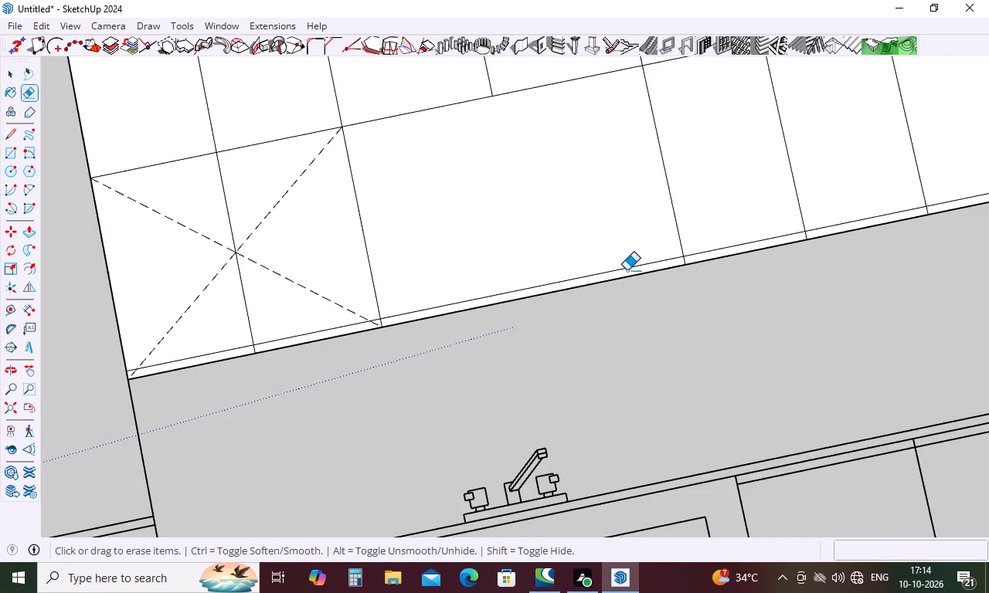
scroll(110, 243, up, 5)
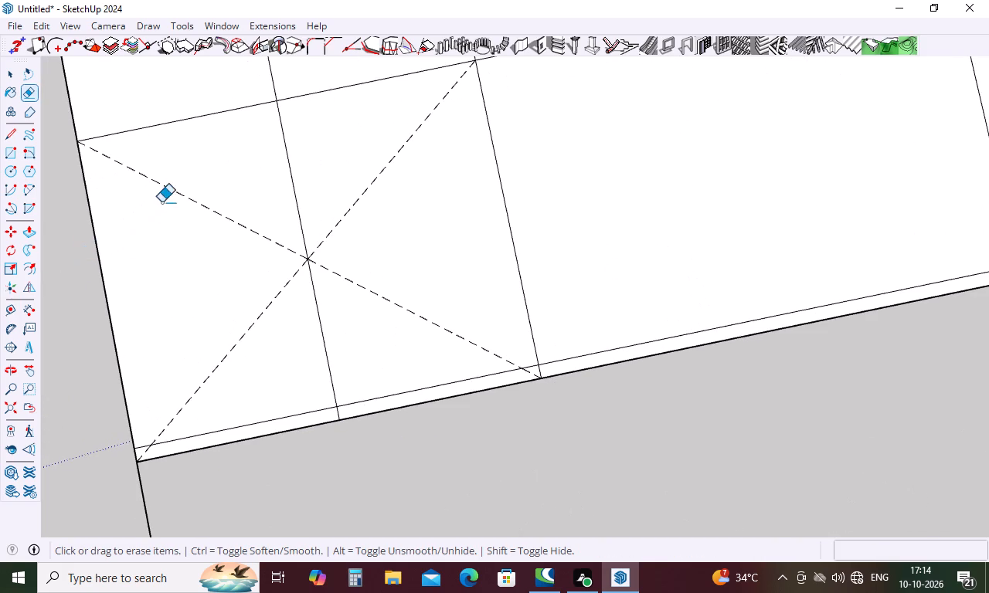
click(177, 193)
drag(352, 200, 355, 212)
drag(368, 273, 368, 292)
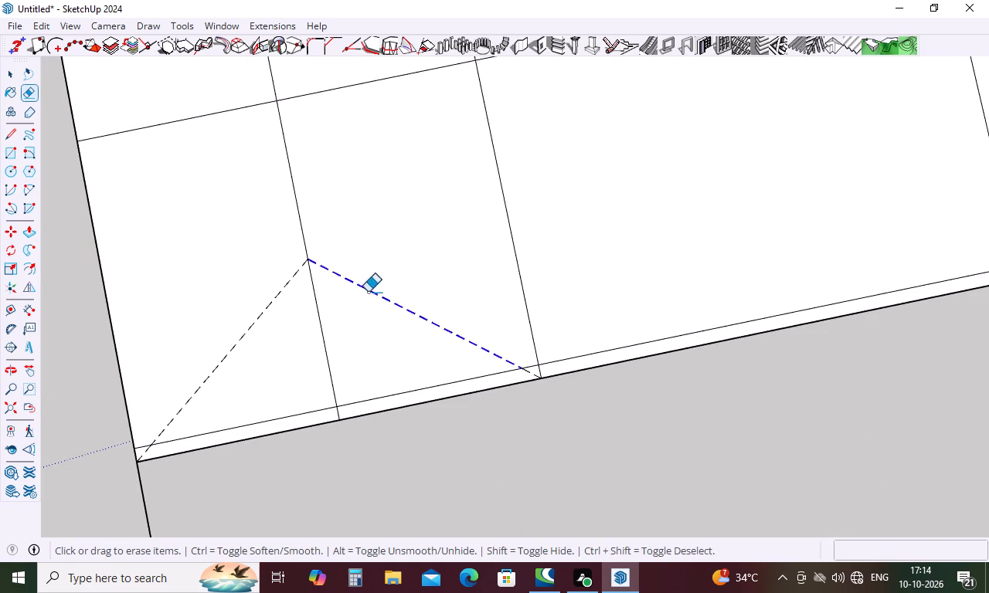
drag(368, 292, 368, 296)
drag(260, 314, 259, 326)
scroll(141, 462, up, 6)
click(150, 446)
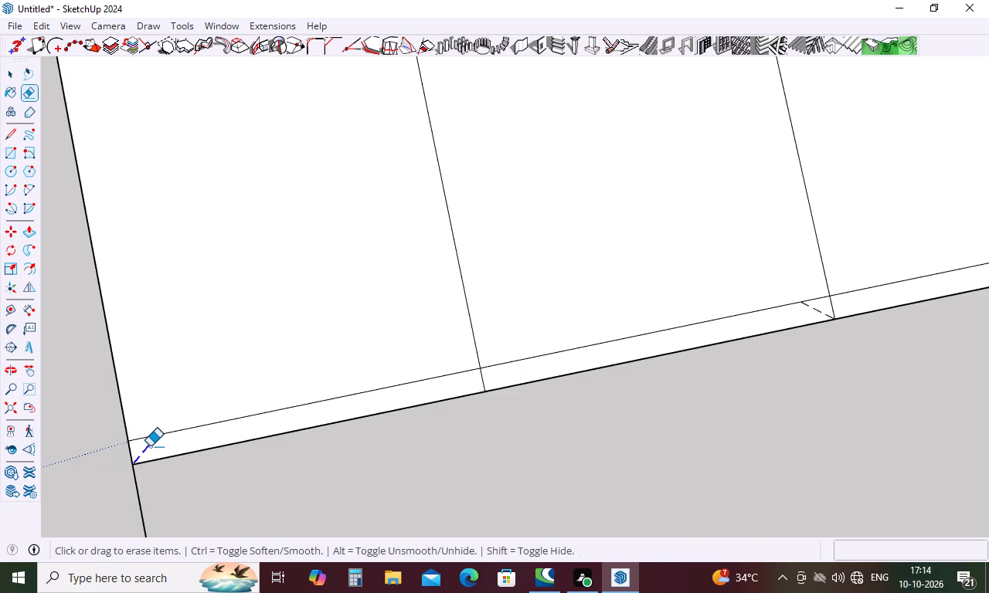
drag(819, 311, 819, 318)
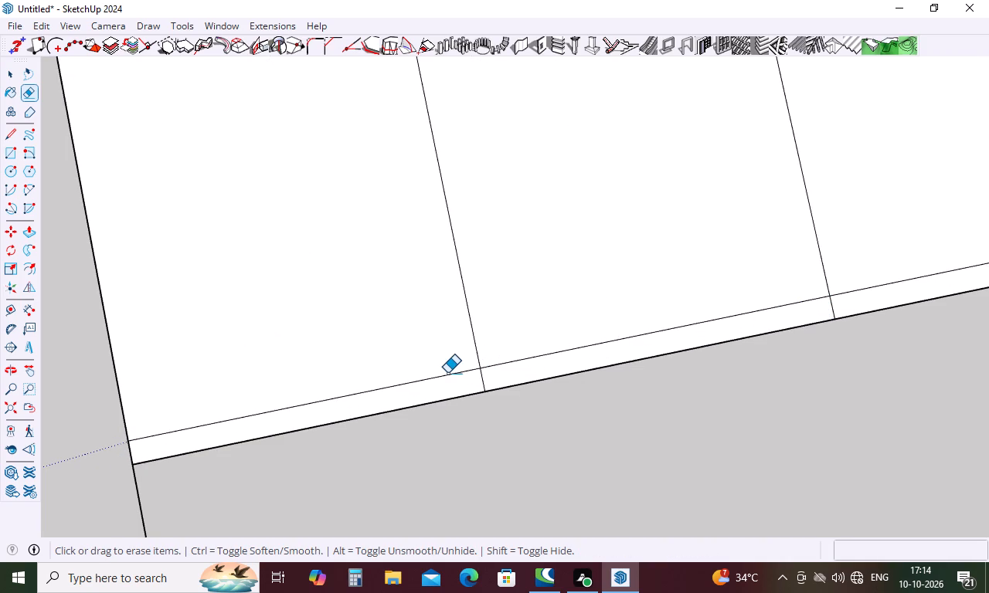
key(Escape)
Erase the dashed stubs in the top strip at the tall unit's corner and at the far edge of the first top-row door pair.
scroll(407, 347, down, 6)
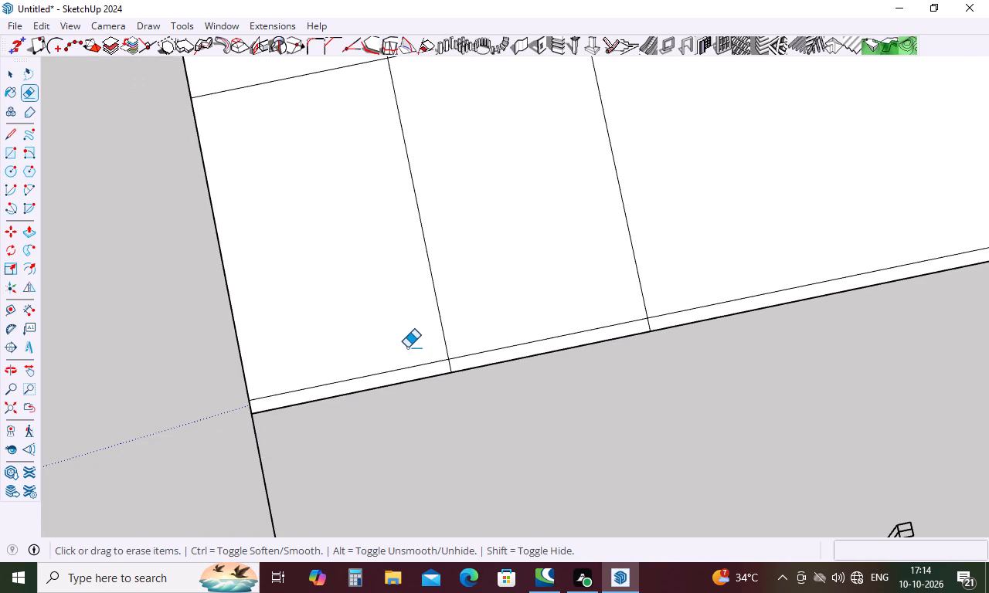
scroll(407, 347, down, 10)
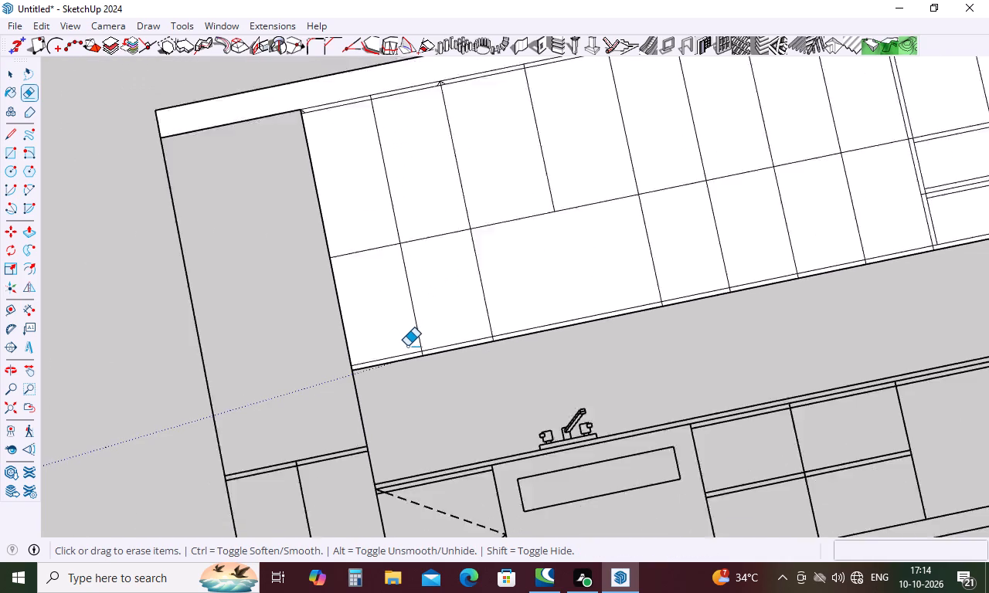
scroll(407, 346, down, 3)
scroll(447, 111, up, 6)
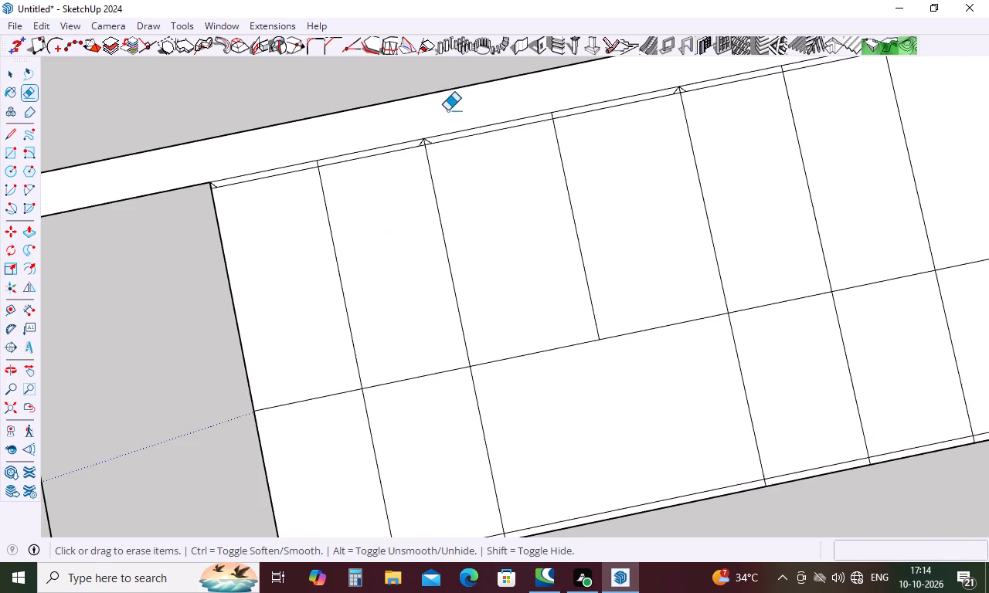
scroll(186, 168, up, 13)
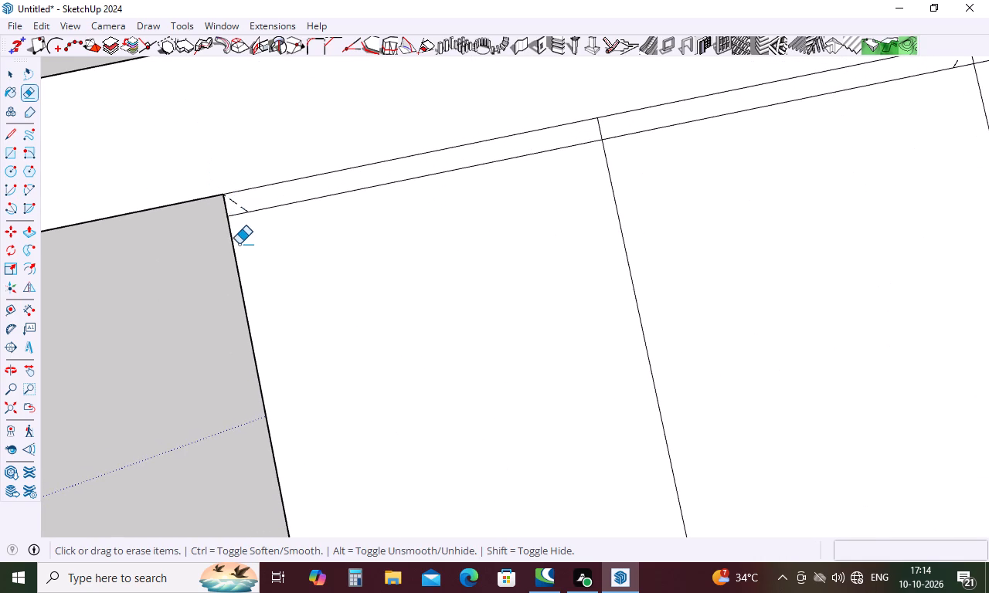
scroll(239, 246, up, 5)
click(240, 178)
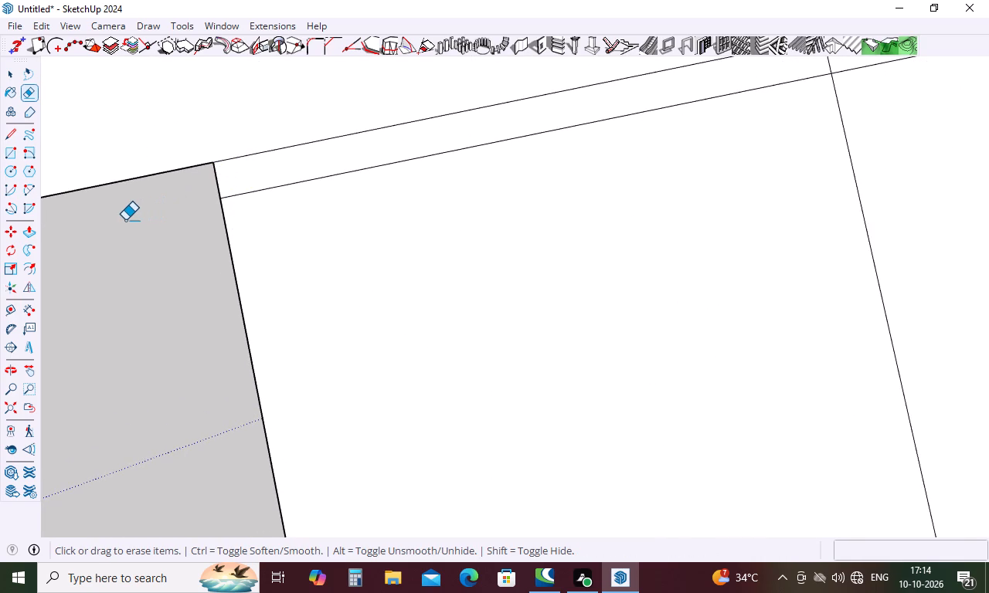
scroll(124, 220, down, 12)
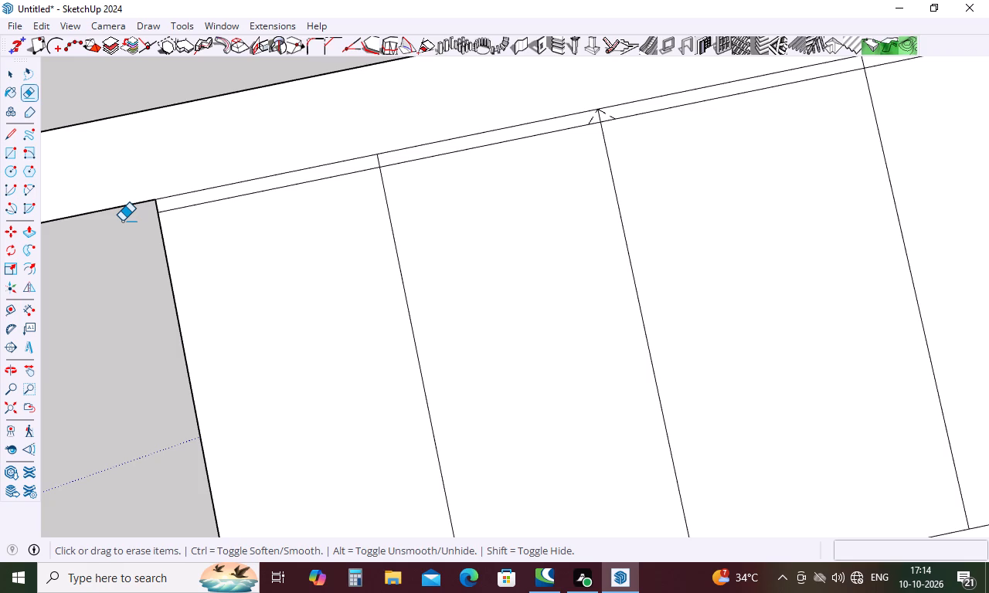
scroll(614, 102, up, 8)
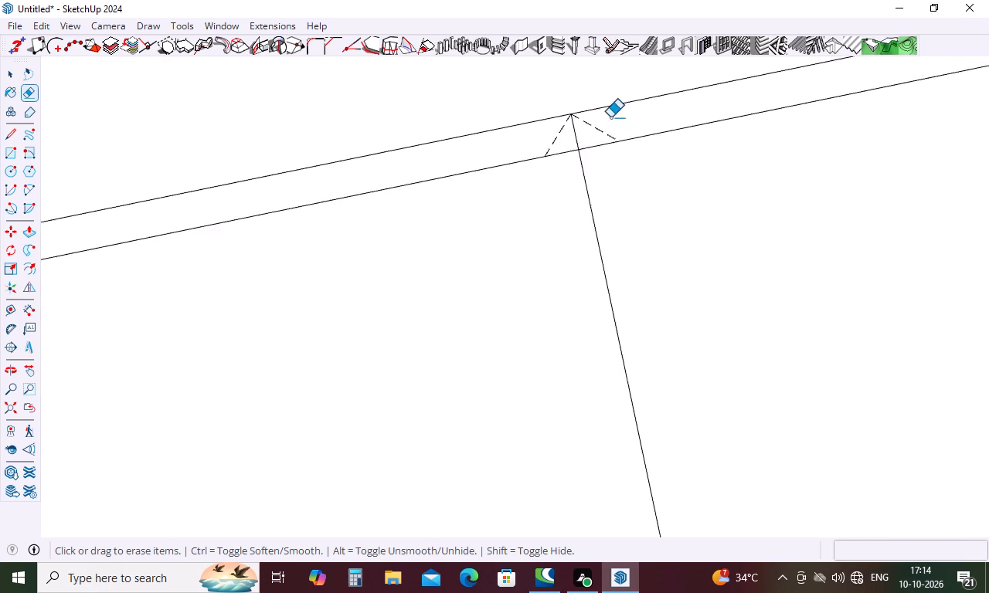
scroll(610, 117, up, 9)
drag(593, 137, 584, 156)
drag(492, 158, 511, 162)
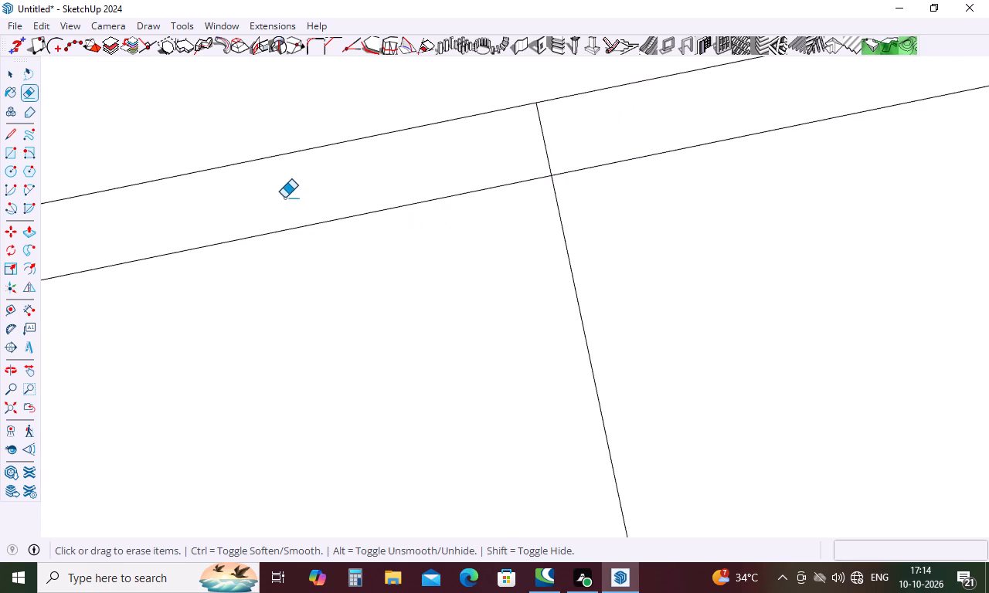
Erase the paired dashed stubs in the top strip at the next two joints between top-row door pairs.
scroll(227, 197, down, 12)
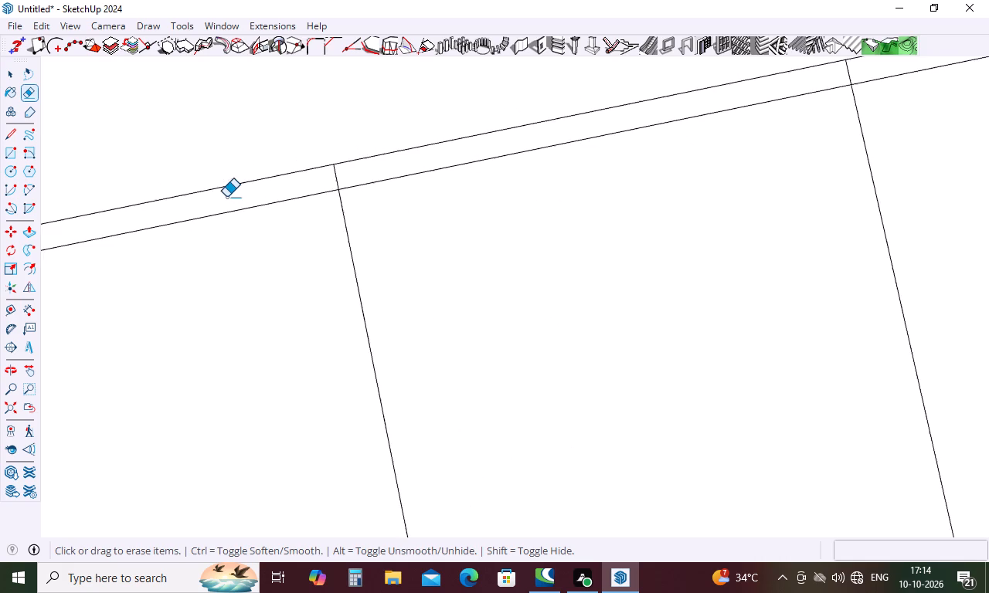
scroll(271, 228, down, 11)
scroll(412, 227, down, 7)
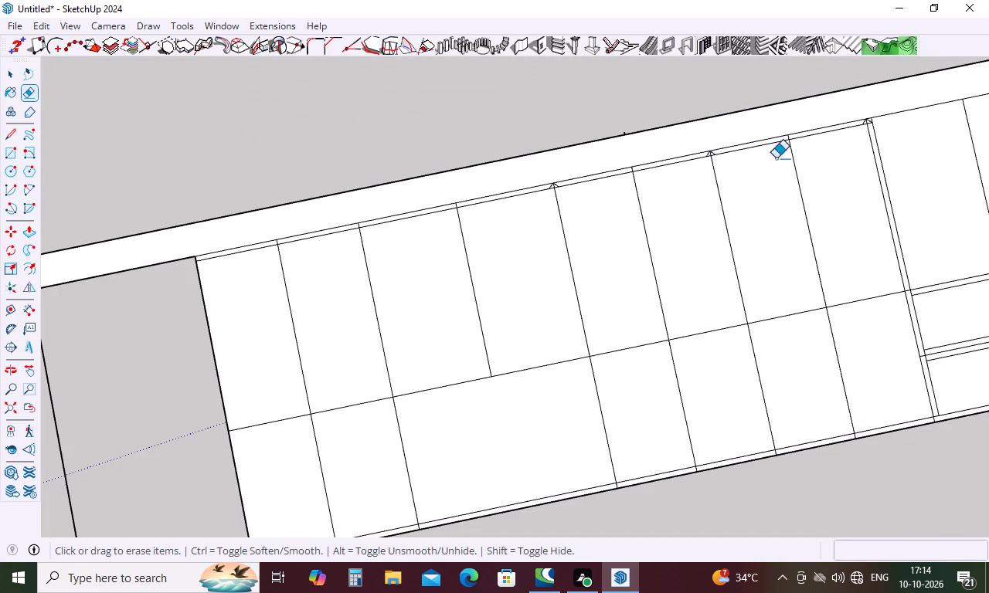
scroll(630, 145, up, 6)
scroll(488, 215, up, 12)
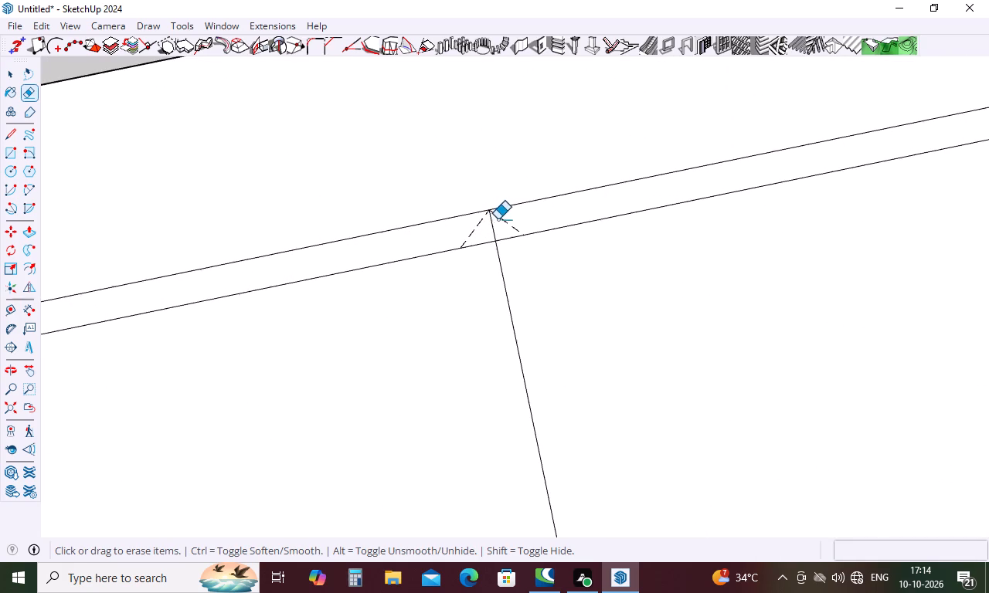
click(499, 219)
click(472, 232)
scroll(422, 279, down, 14)
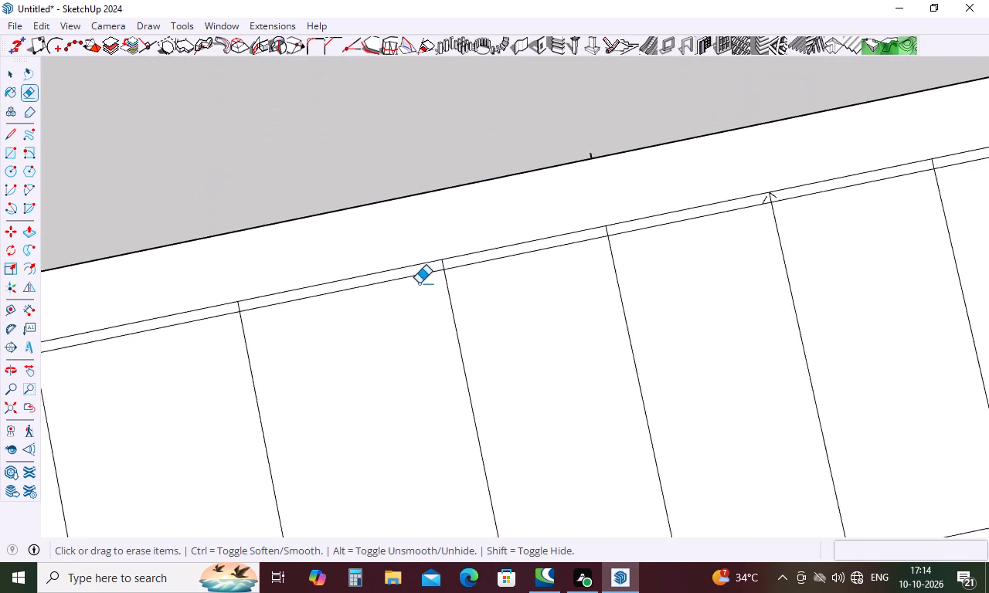
scroll(757, 178, up, 12)
drag(665, 244, 665, 251)
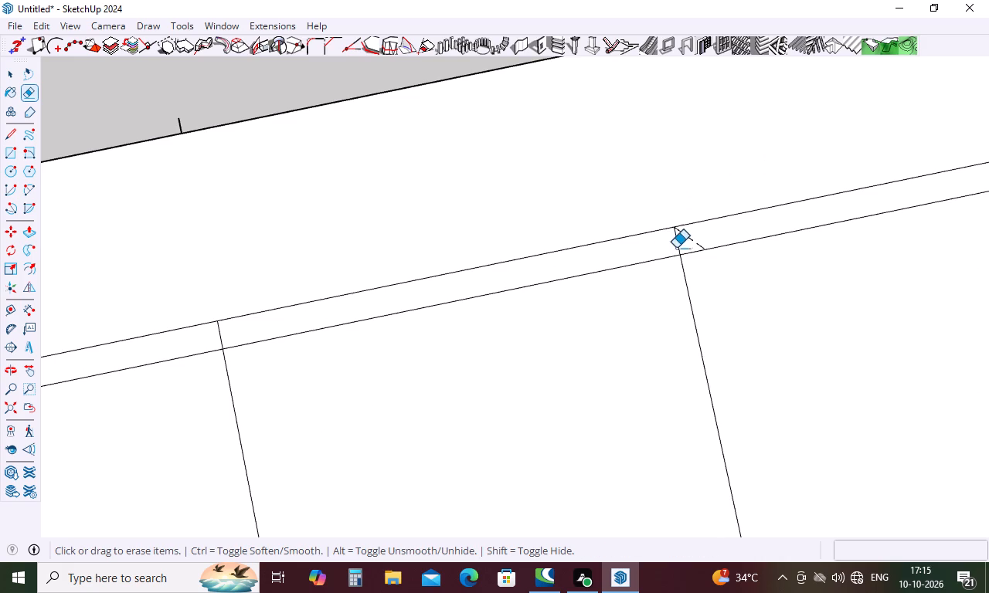
click(688, 239)
Erase the two dashed stubs in the top strip where the two-row door block meets the shelf section's upright.
scroll(473, 243, down, 2)
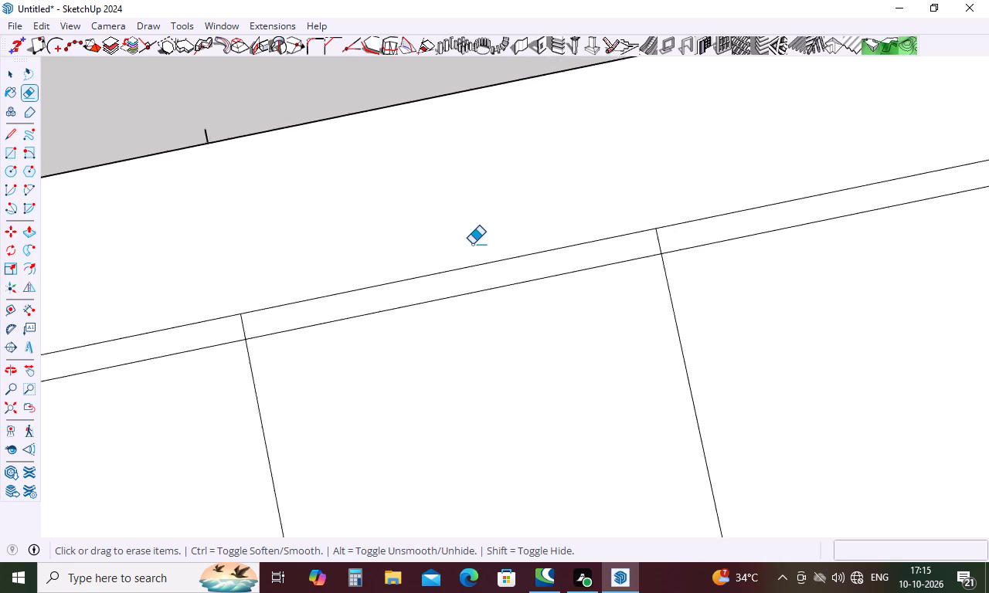
scroll(472, 244, down, 18)
scroll(622, 218, up, 13)
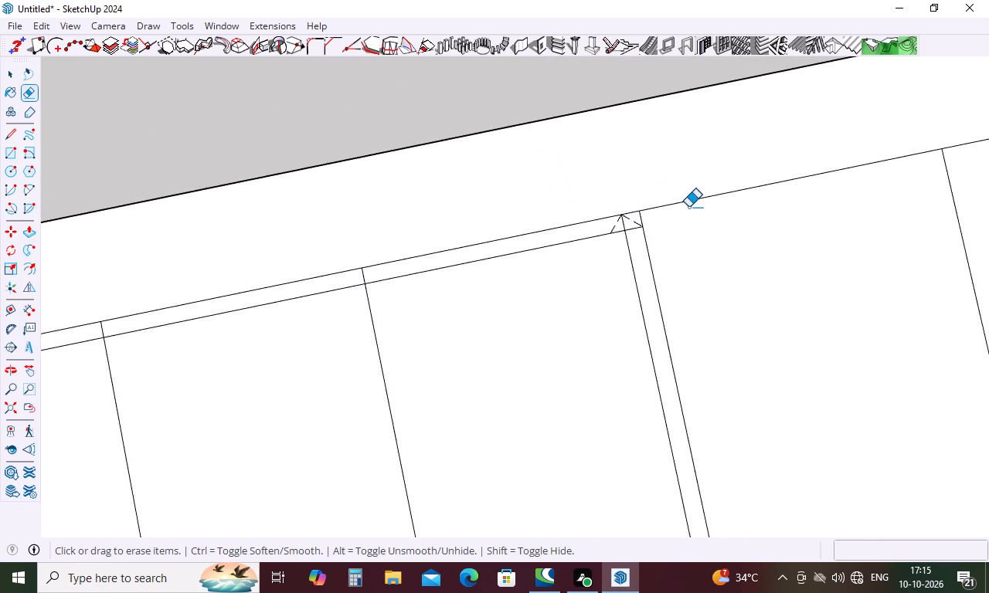
scroll(649, 219, up, 11)
click(609, 225)
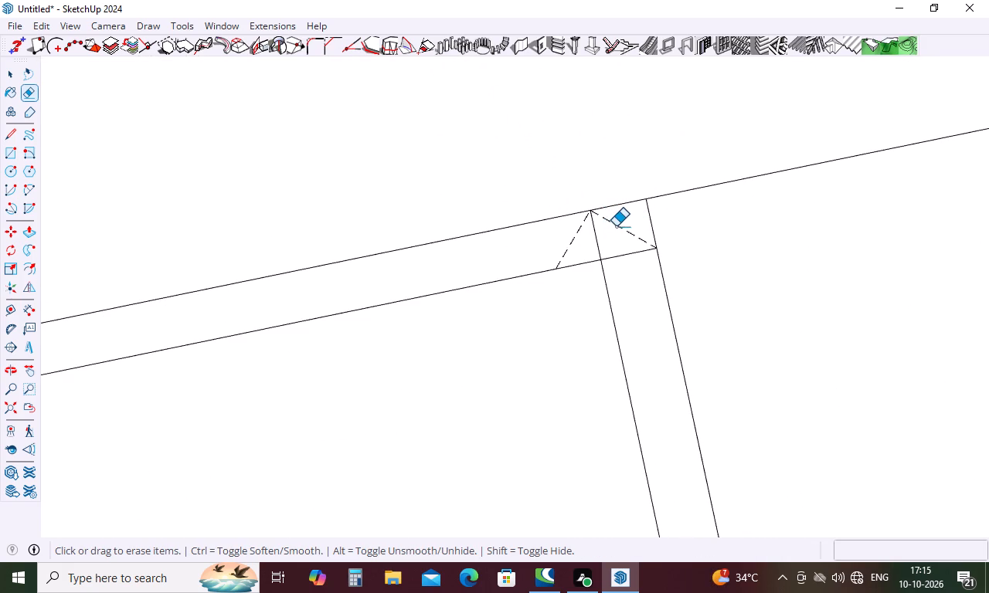
click(616, 226)
click(572, 236)
scroll(629, 185, down, 7)
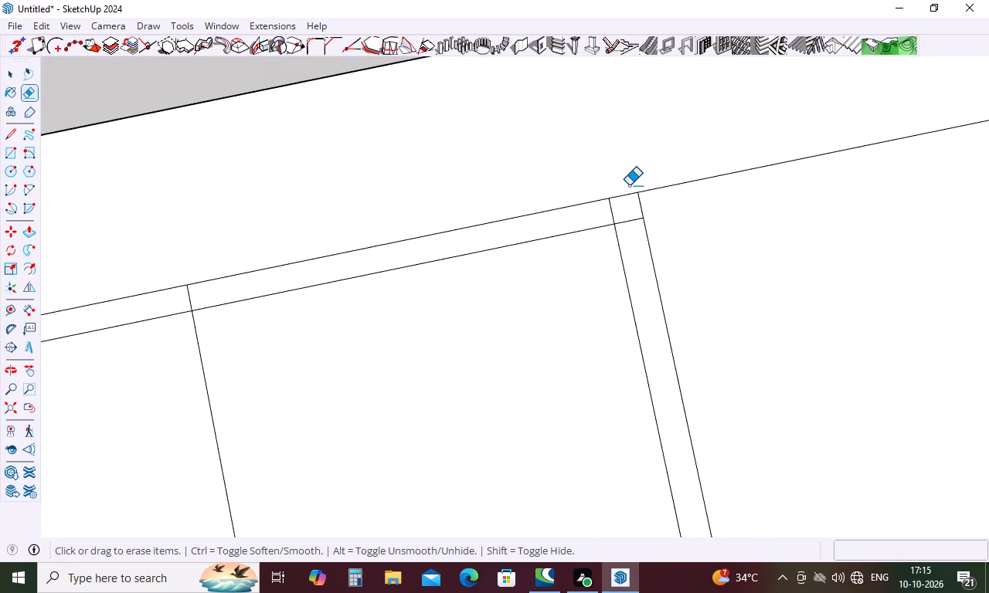
scroll(641, 184, down, 20)
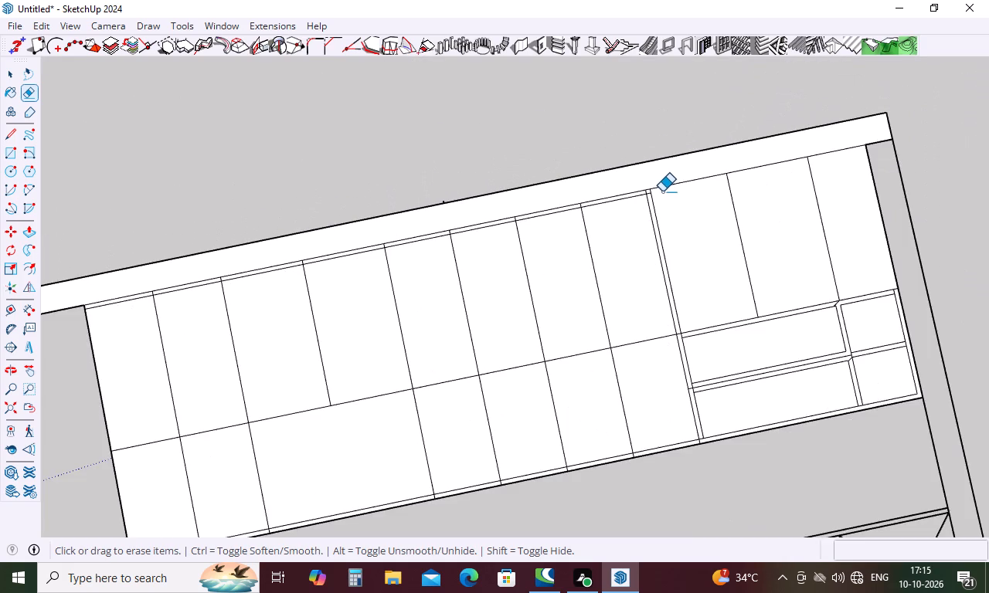
scroll(664, 191, down, 6)
key(Escape)
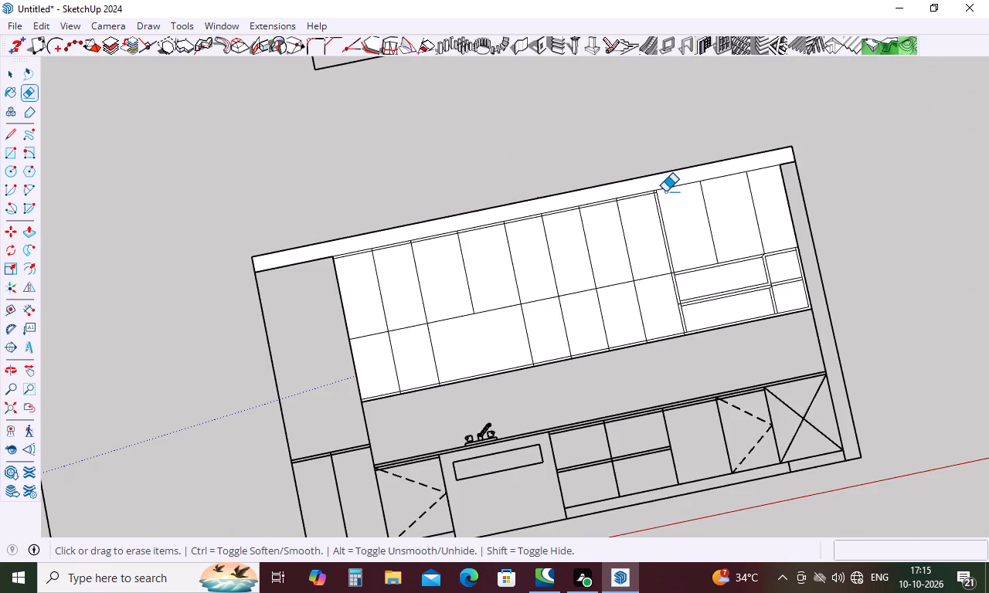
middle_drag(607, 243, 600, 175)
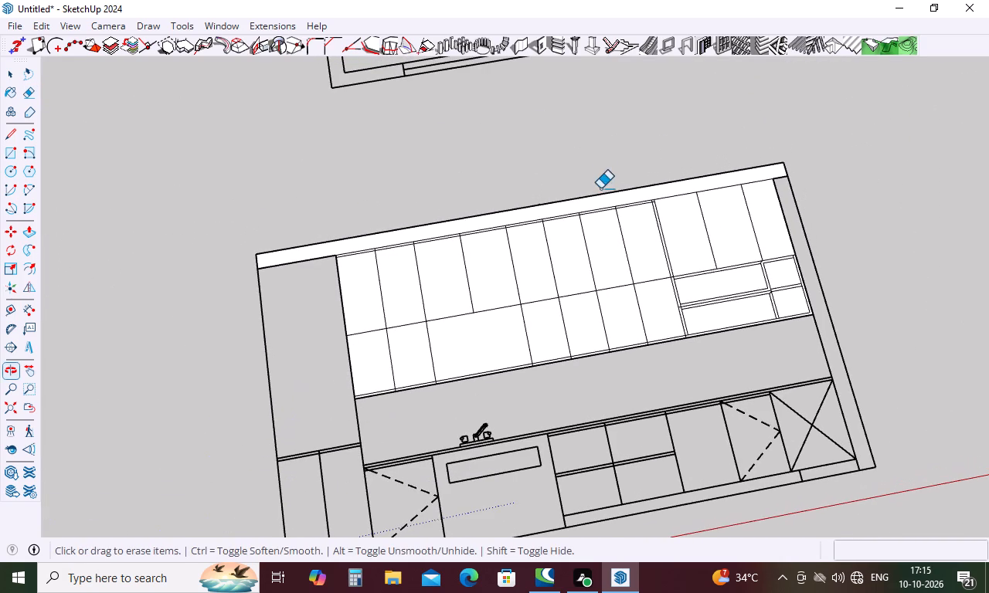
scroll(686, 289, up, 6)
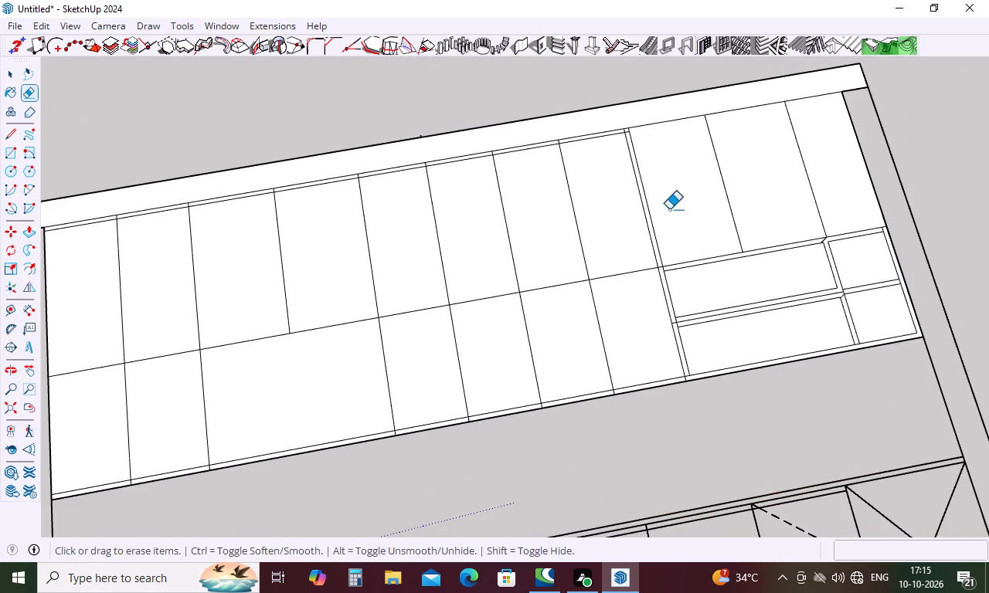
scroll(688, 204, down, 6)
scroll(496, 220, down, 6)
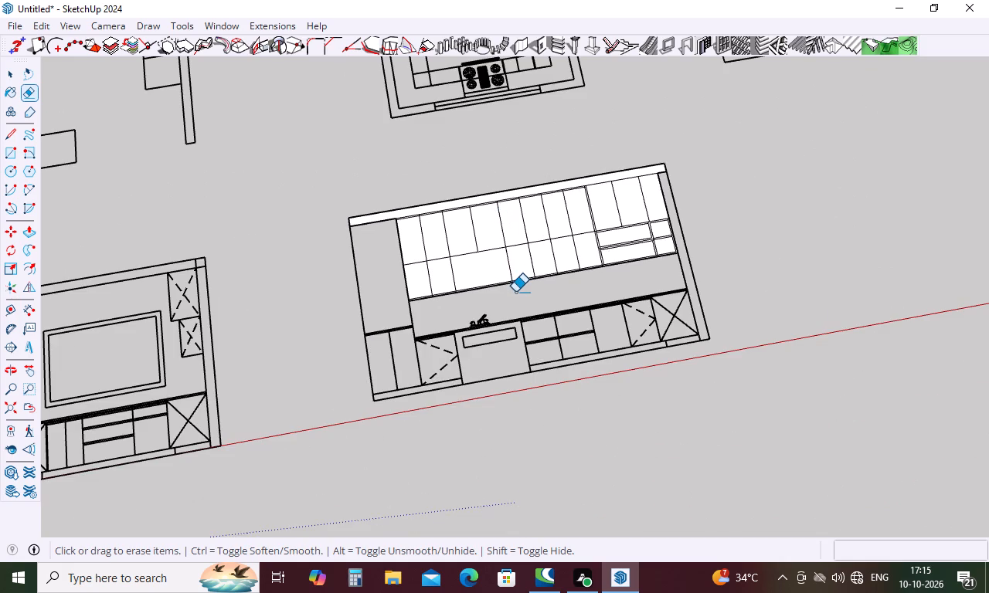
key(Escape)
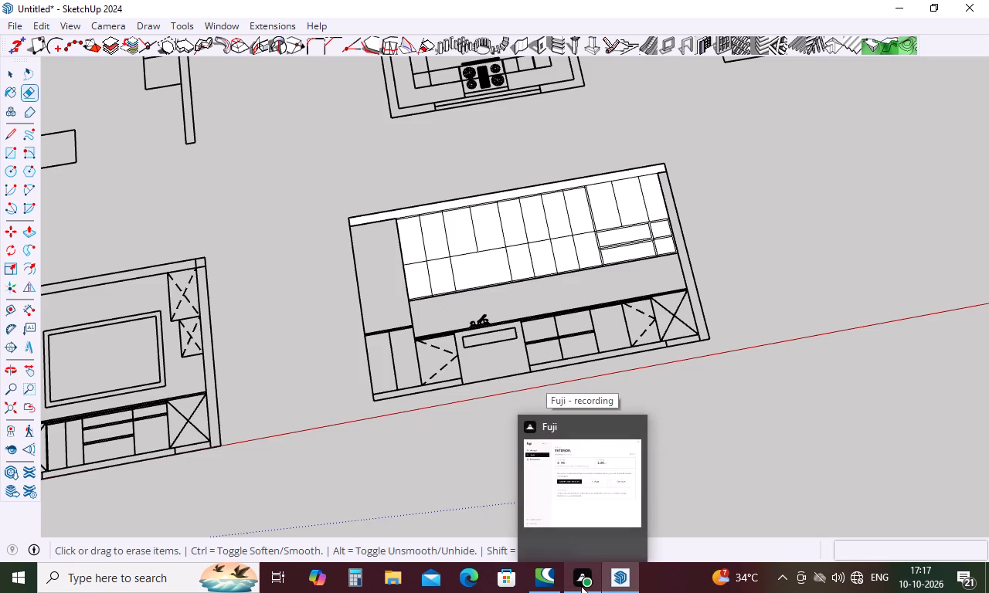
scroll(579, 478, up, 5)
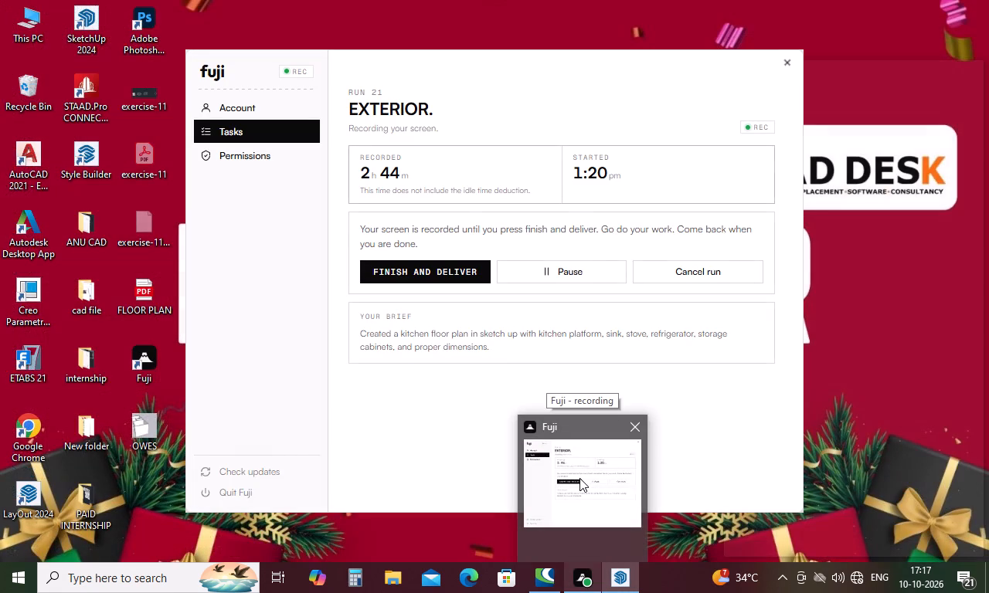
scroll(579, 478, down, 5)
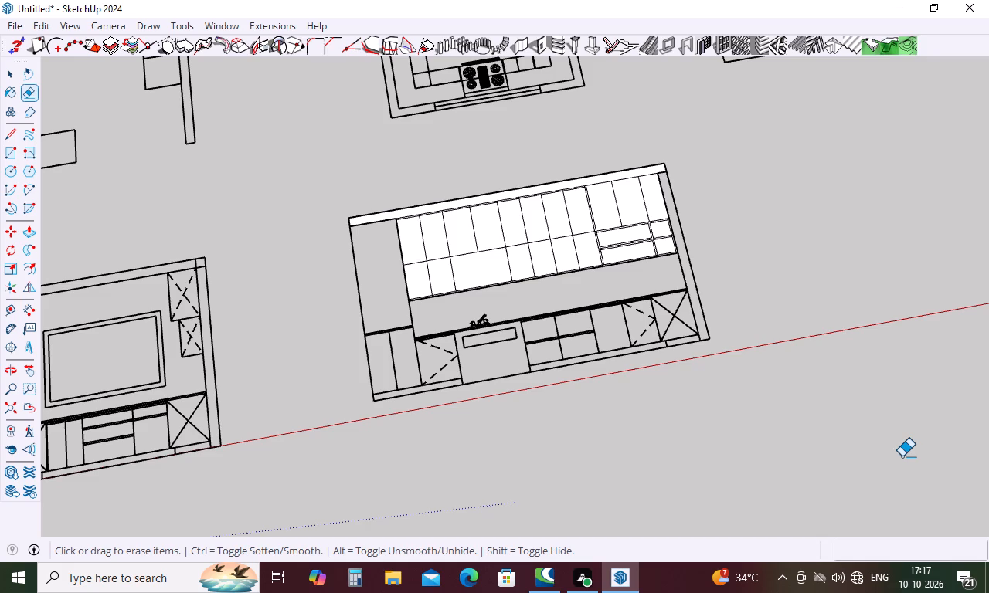
Push/Pull the first top-row door face beside the tall unit out 2'.
middle_drag(654, 408, 630, 318)
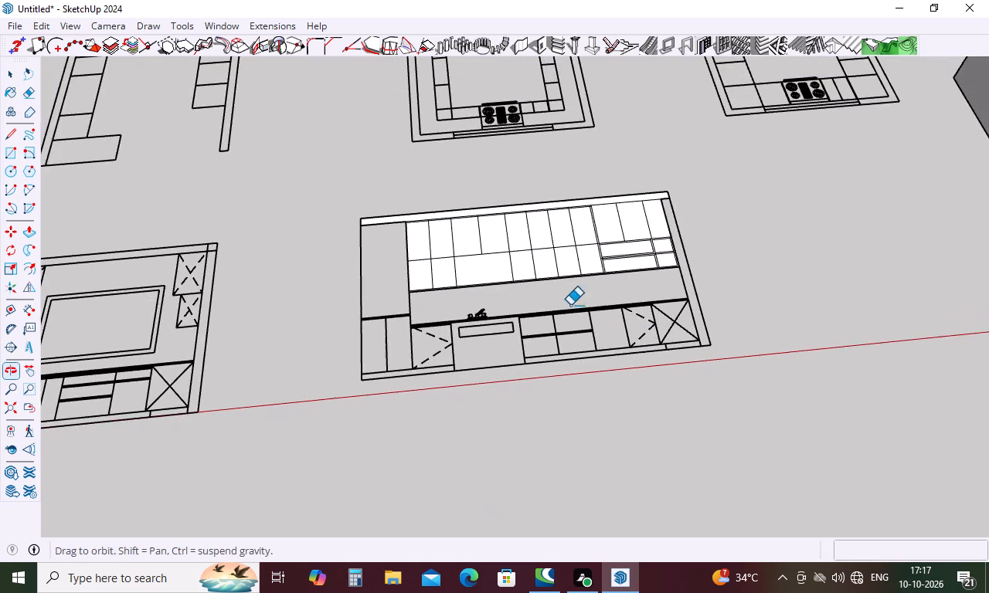
scroll(483, 290, up, 5)
scroll(422, 277, up, 4)
middle_drag(409, 293, 421, 213)
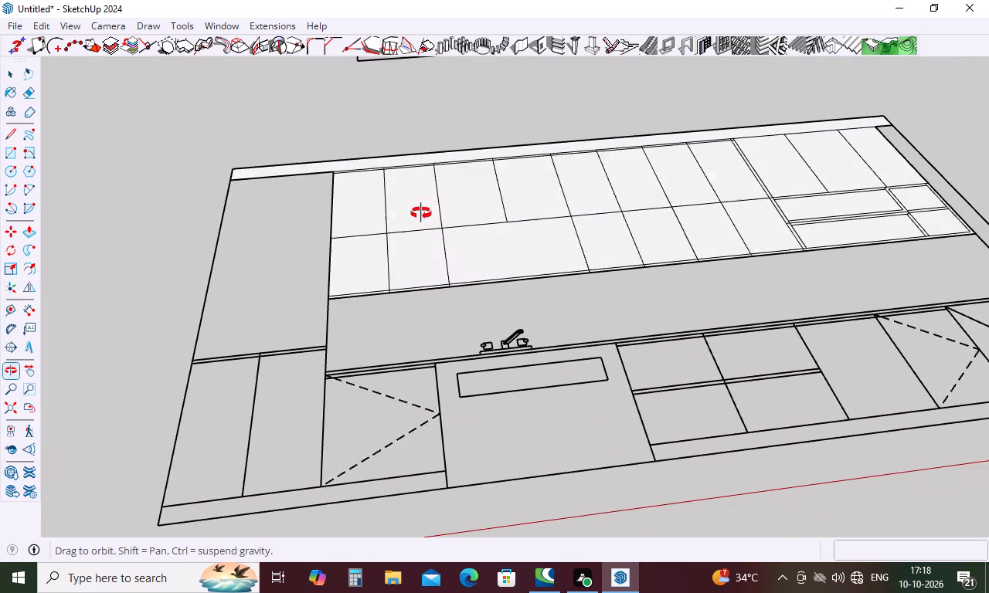
middle_drag(421, 213, 376, 310)
scroll(393, 270, down, 10)
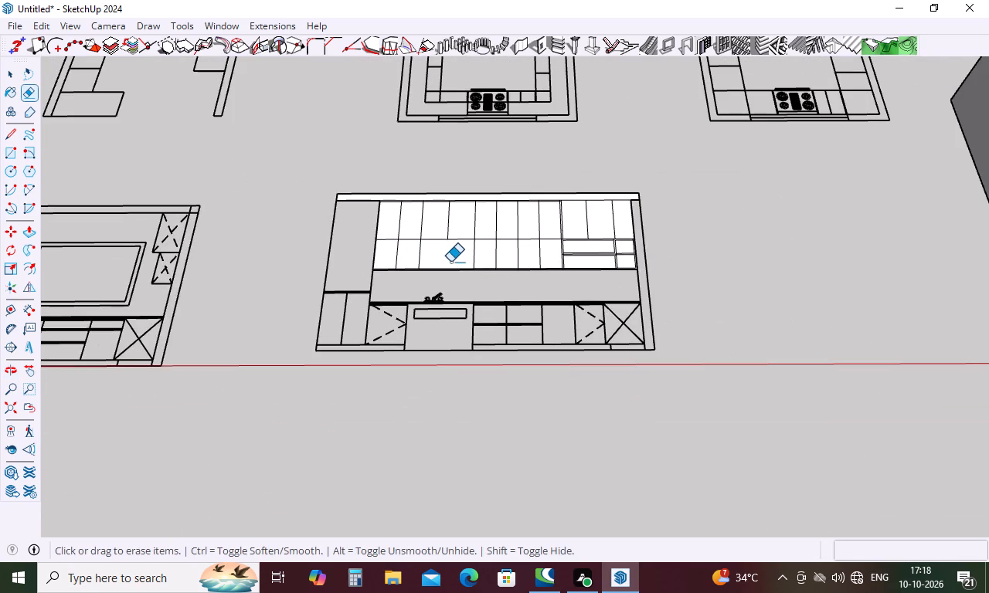
key(p)
click(393, 225)
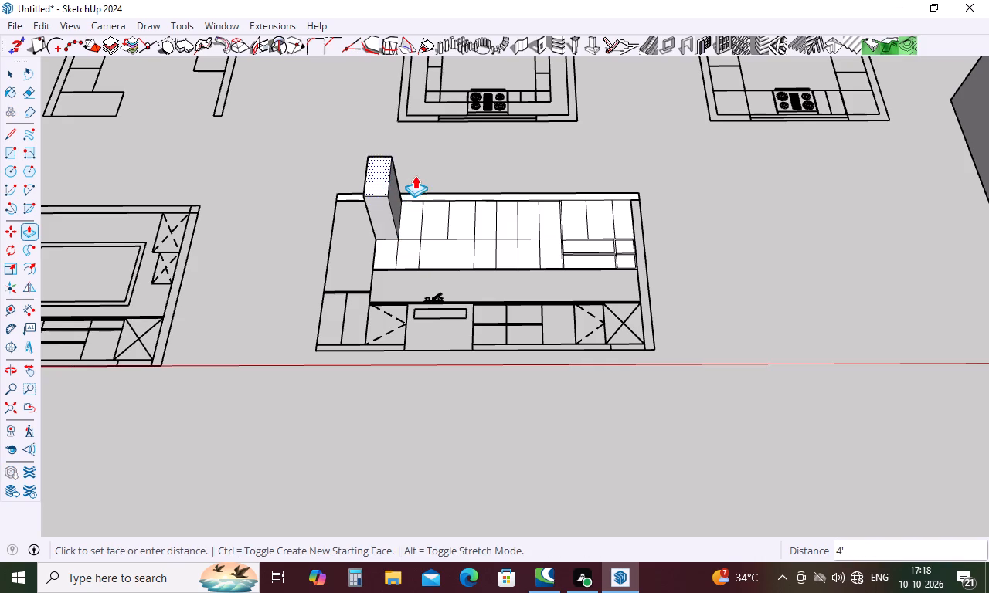
text(2')
key(Return)
Pull the remaining seven top-row door faces, up to the shelf section's upright, out by the same 2'.
double_click(407, 215)
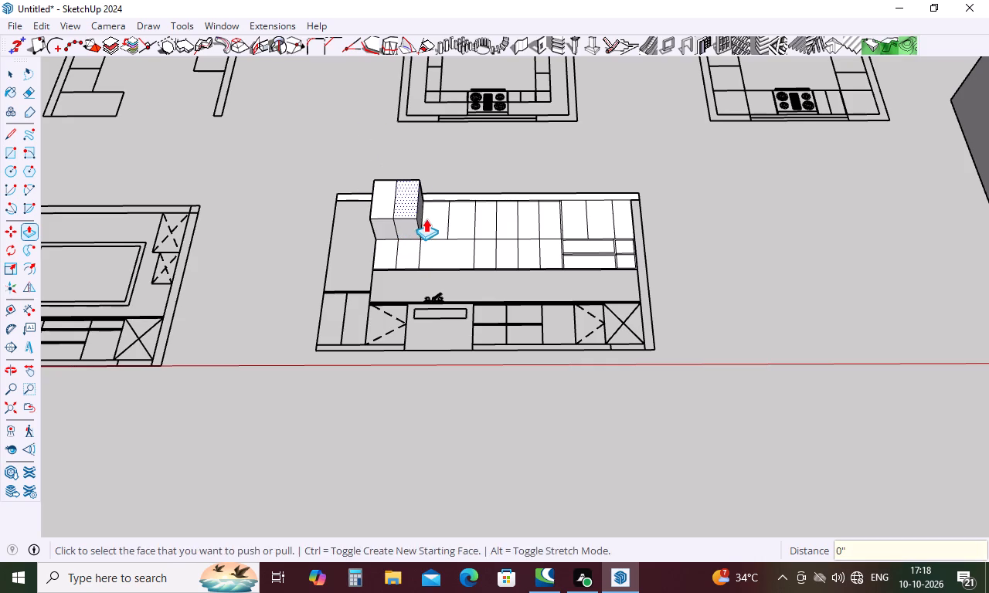
double_click(428, 219)
double_click(465, 222)
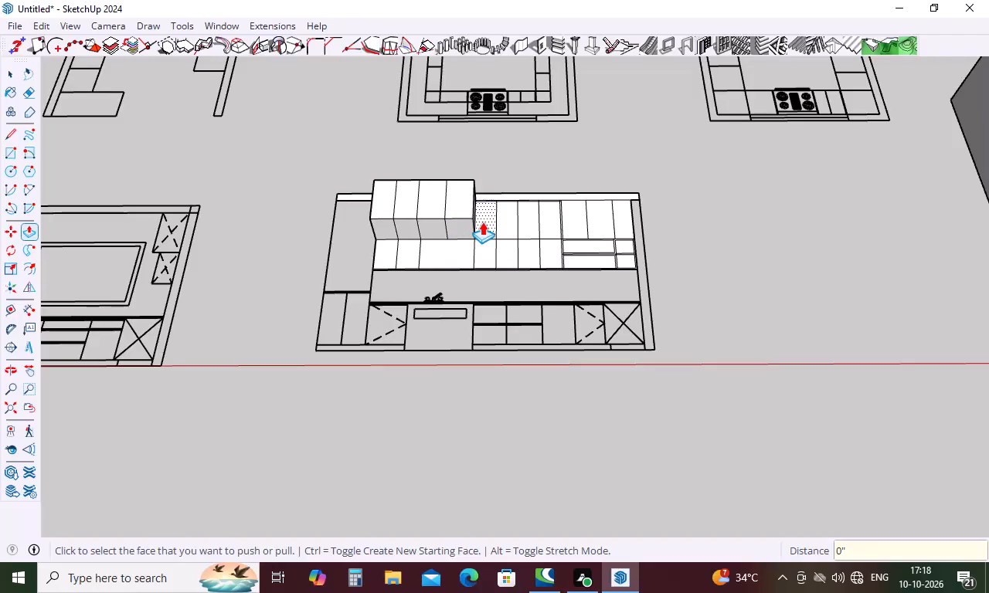
double_click(482, 222)
double_click(503, 224)
double_click(522, 224)
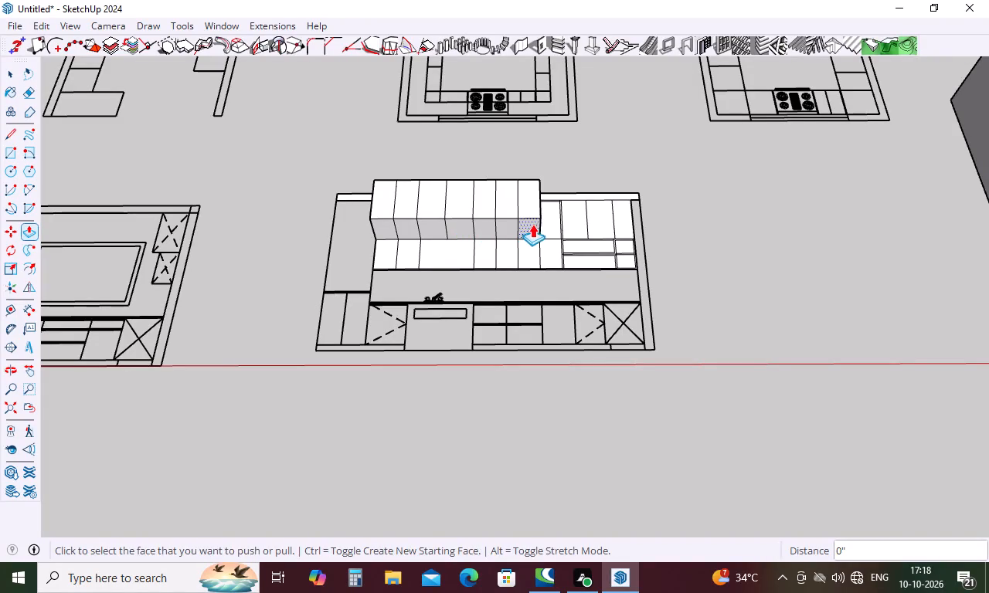
double_click(542, 222)
Pull the upright strip beside the door block and the three door faces above the shelves out 2', flush with the top row.
scroll(588, 226, up, 14)
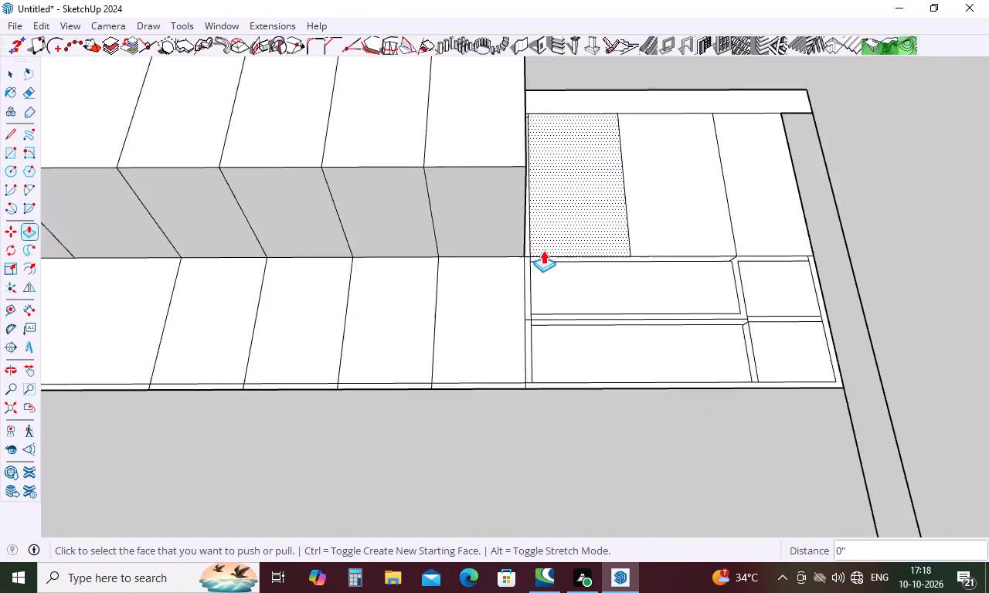
double_click(528, 249)
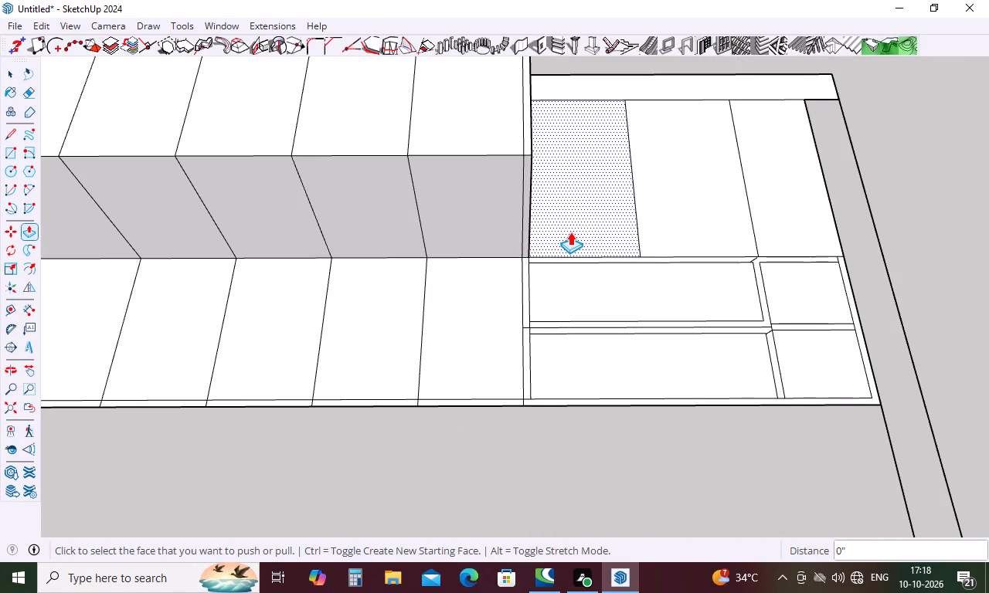
double_click(570, 232)
double_click(659, 219)
click(808, 223)
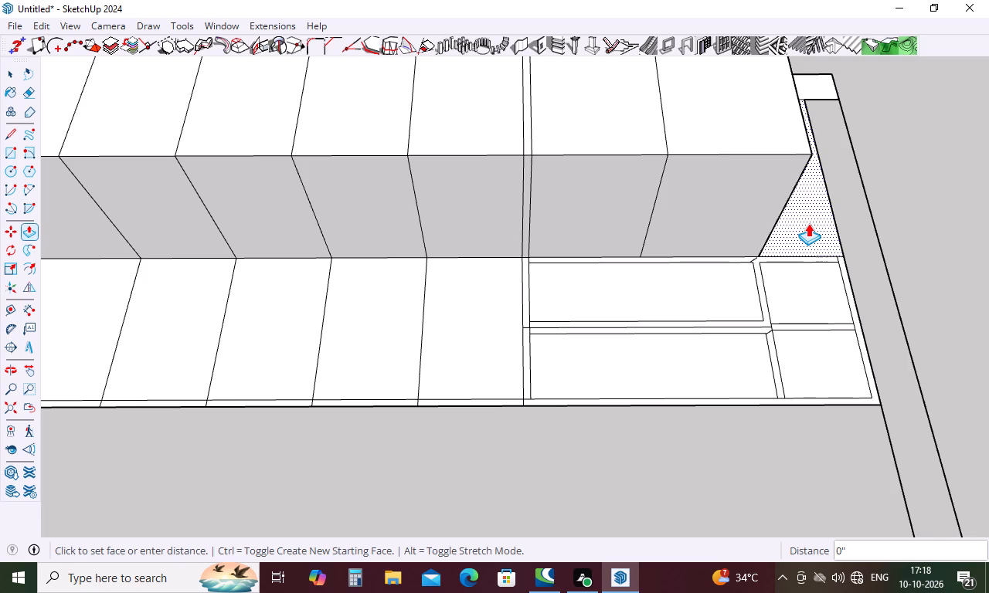
click(808, 223)
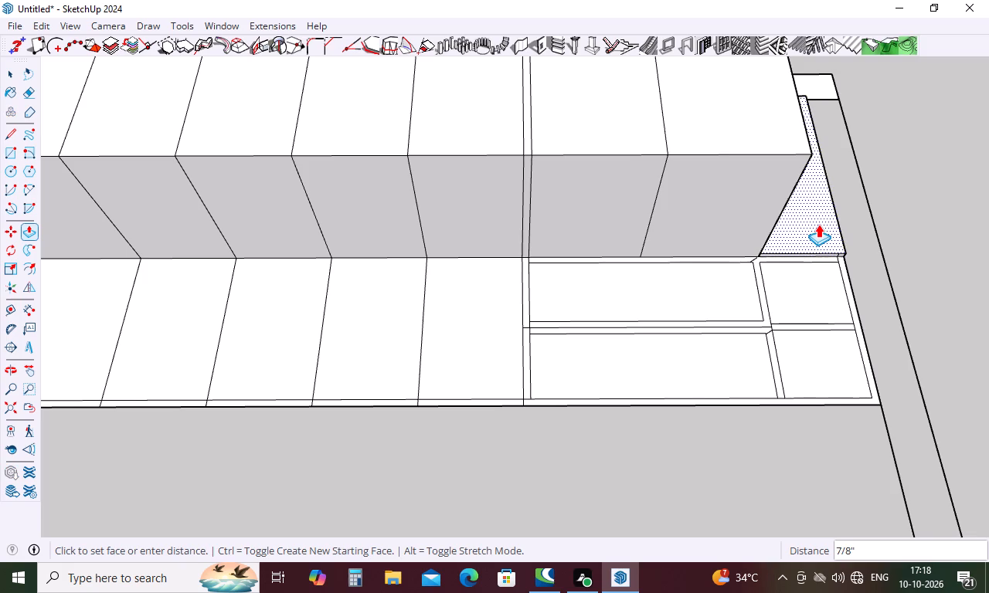
key(Escape)
double_click(817, 227)
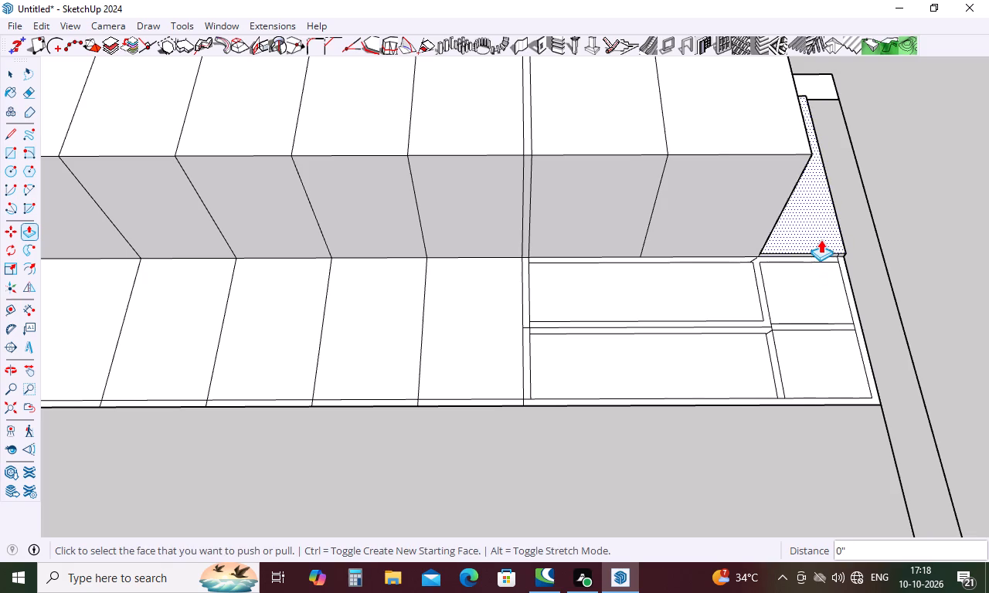
key(ctrl+z)
click(820, 239)
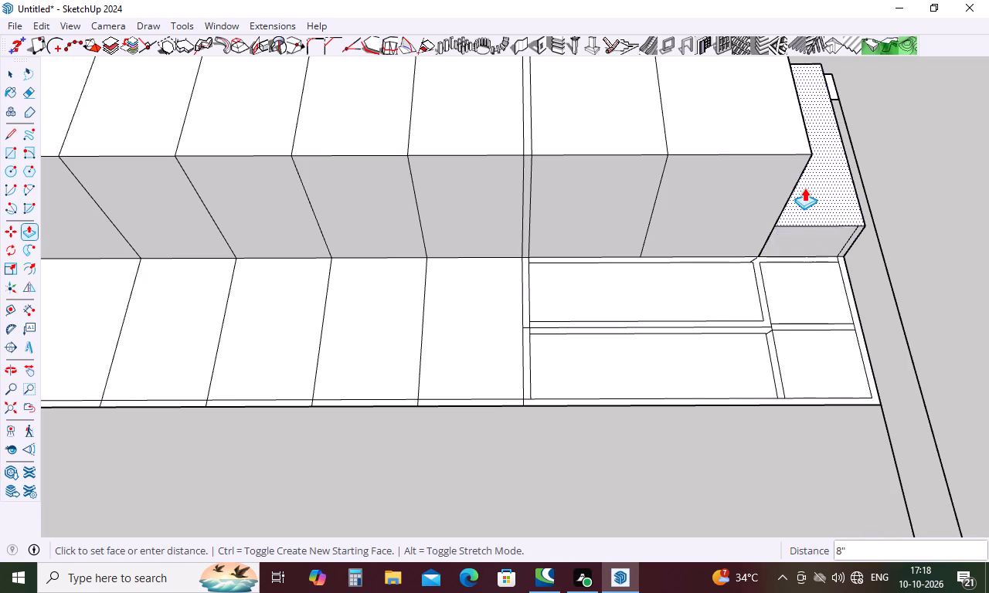
click(660, 154)
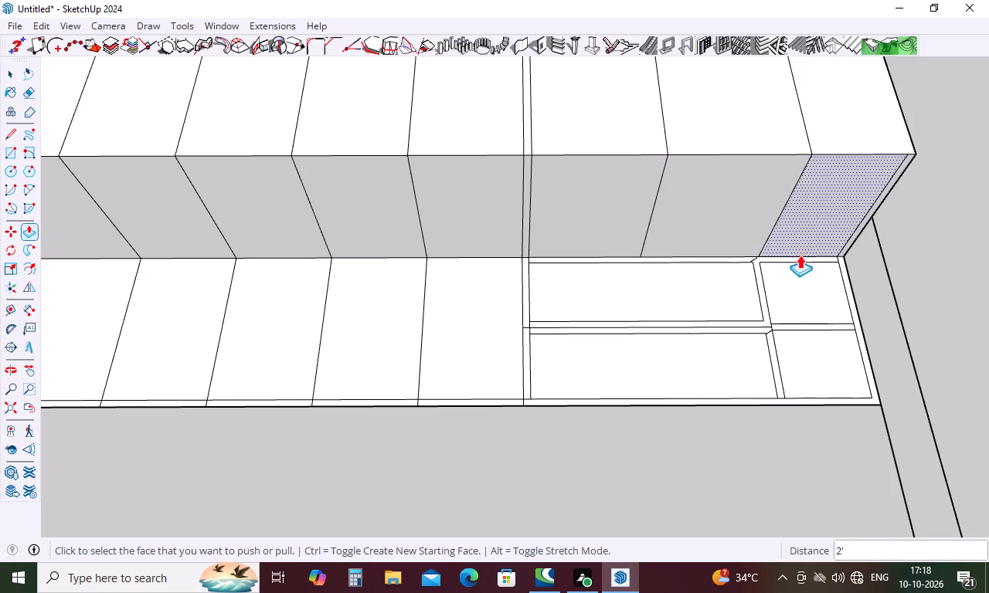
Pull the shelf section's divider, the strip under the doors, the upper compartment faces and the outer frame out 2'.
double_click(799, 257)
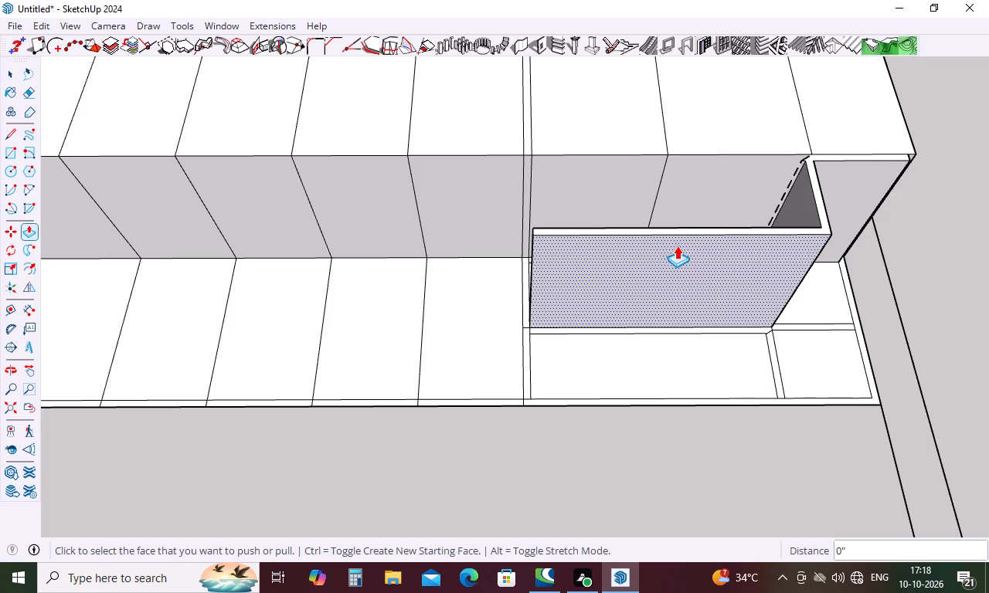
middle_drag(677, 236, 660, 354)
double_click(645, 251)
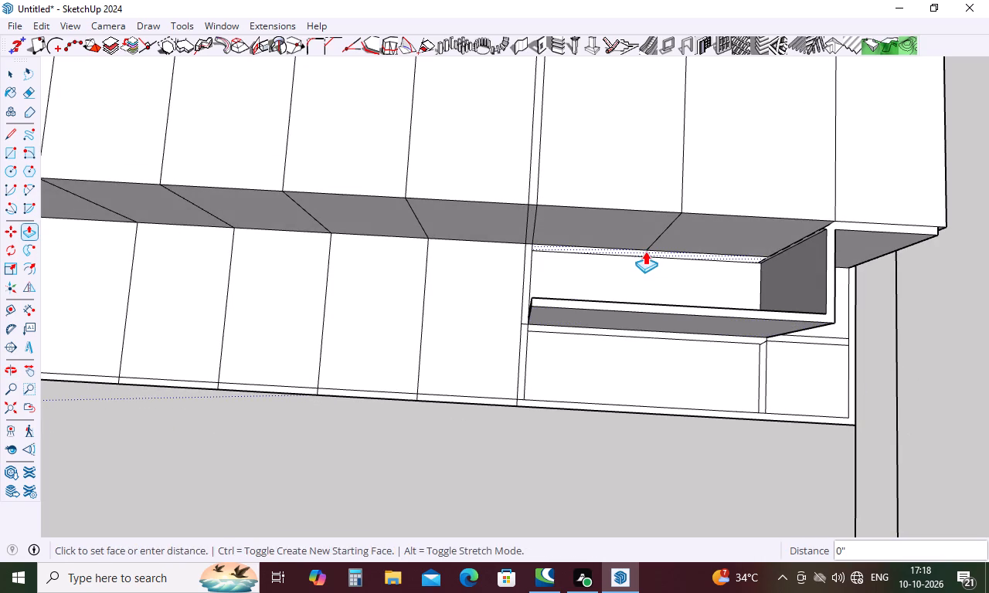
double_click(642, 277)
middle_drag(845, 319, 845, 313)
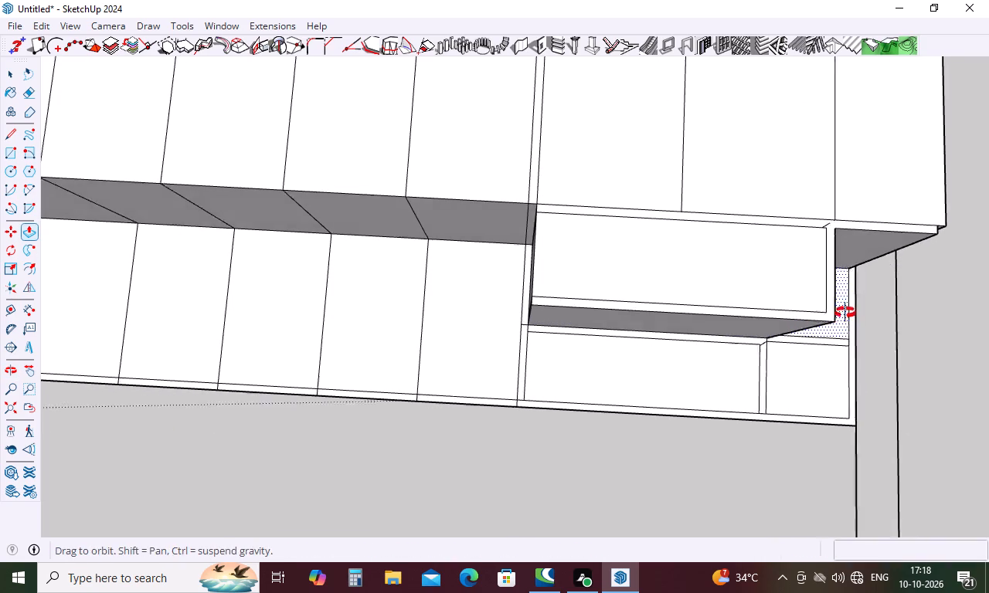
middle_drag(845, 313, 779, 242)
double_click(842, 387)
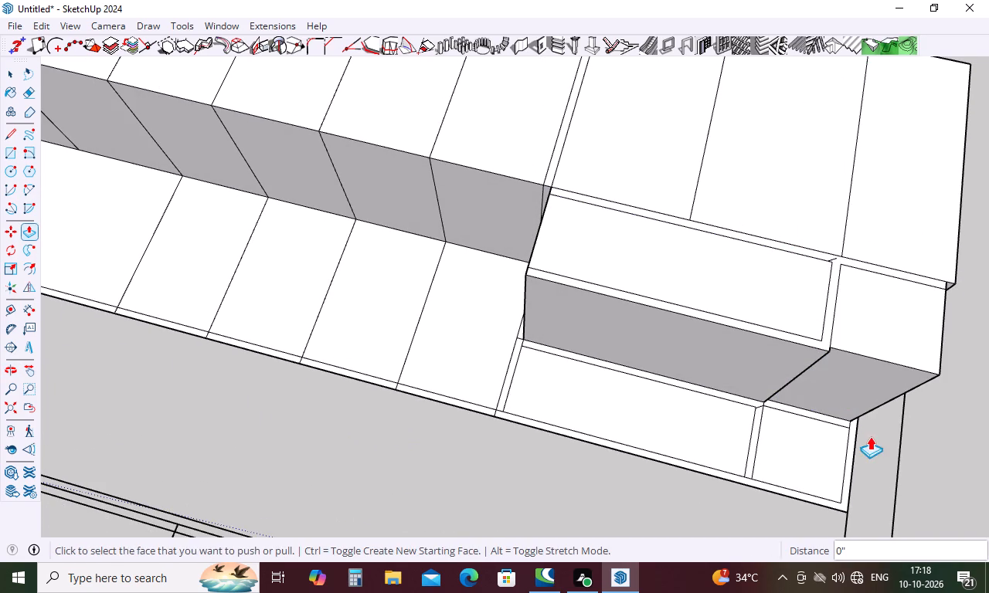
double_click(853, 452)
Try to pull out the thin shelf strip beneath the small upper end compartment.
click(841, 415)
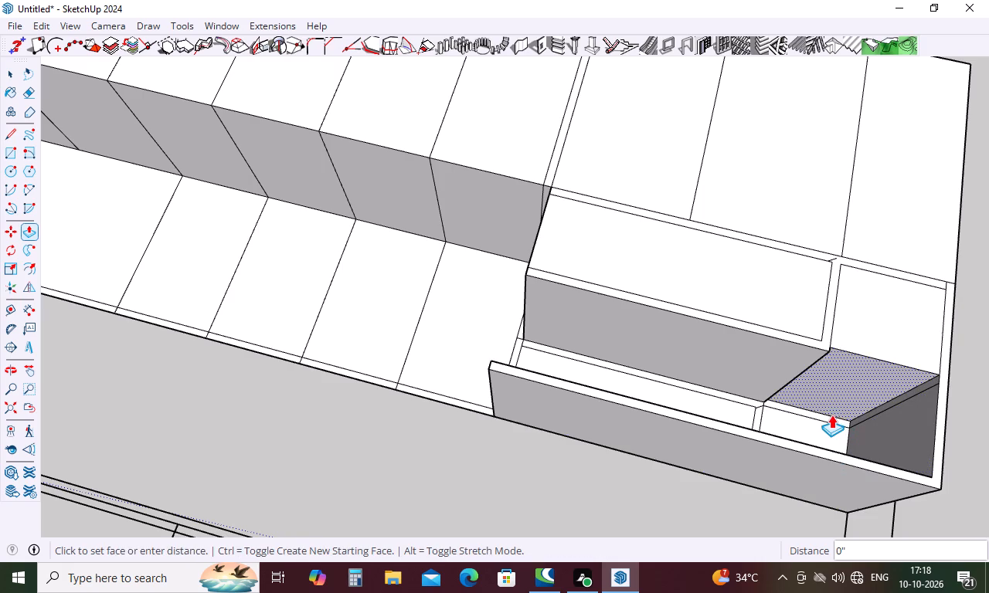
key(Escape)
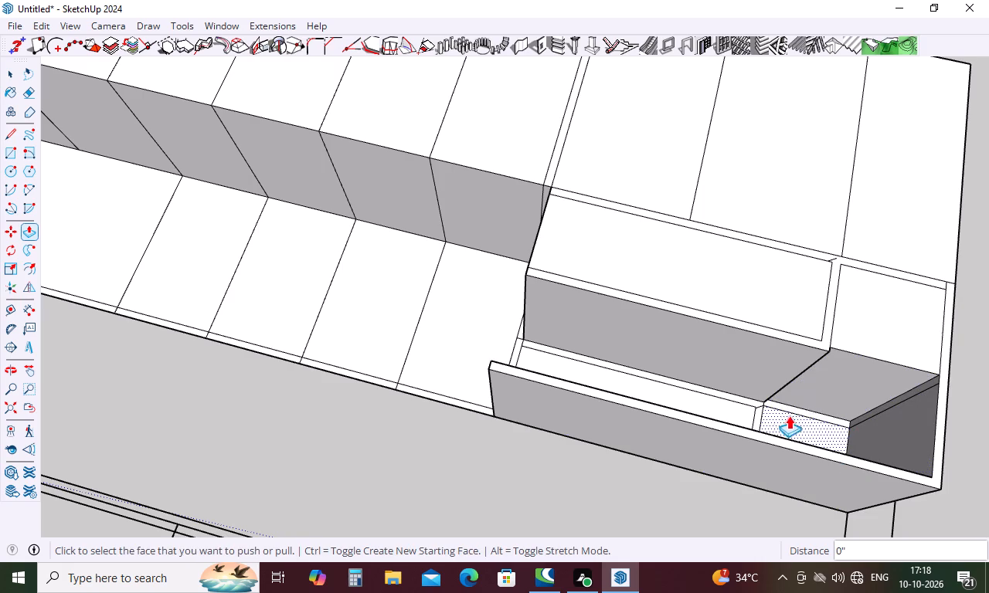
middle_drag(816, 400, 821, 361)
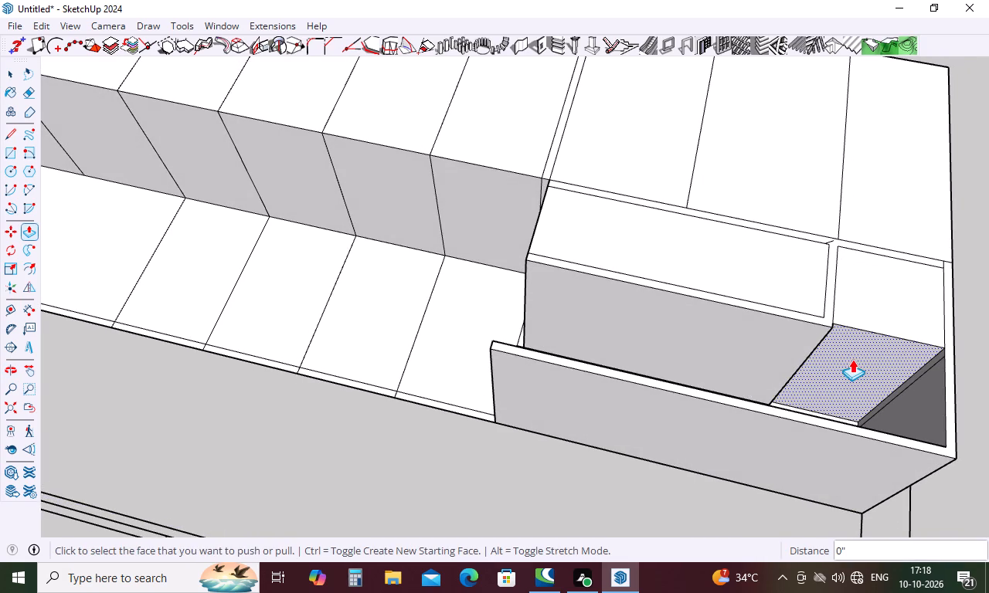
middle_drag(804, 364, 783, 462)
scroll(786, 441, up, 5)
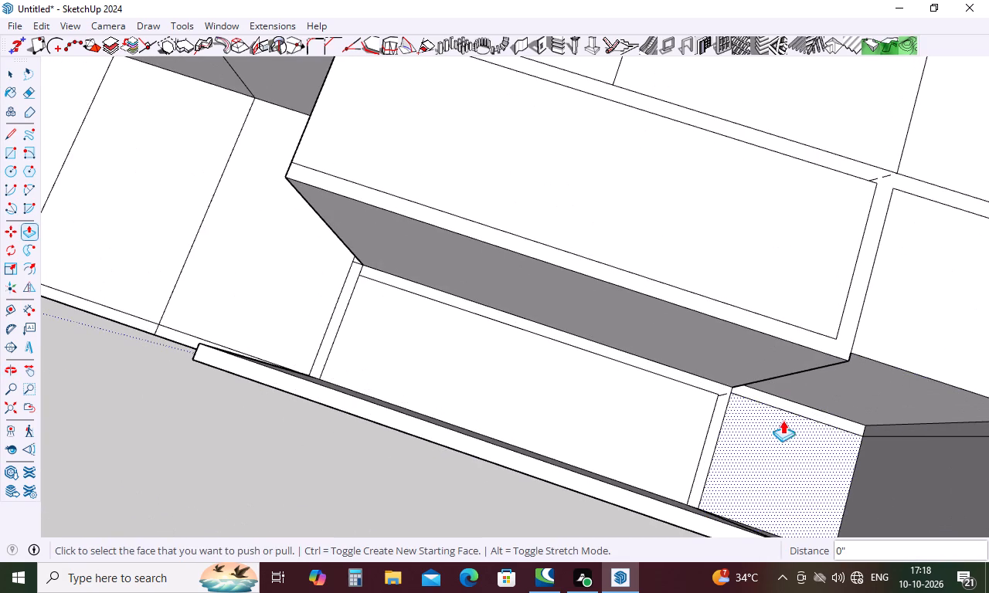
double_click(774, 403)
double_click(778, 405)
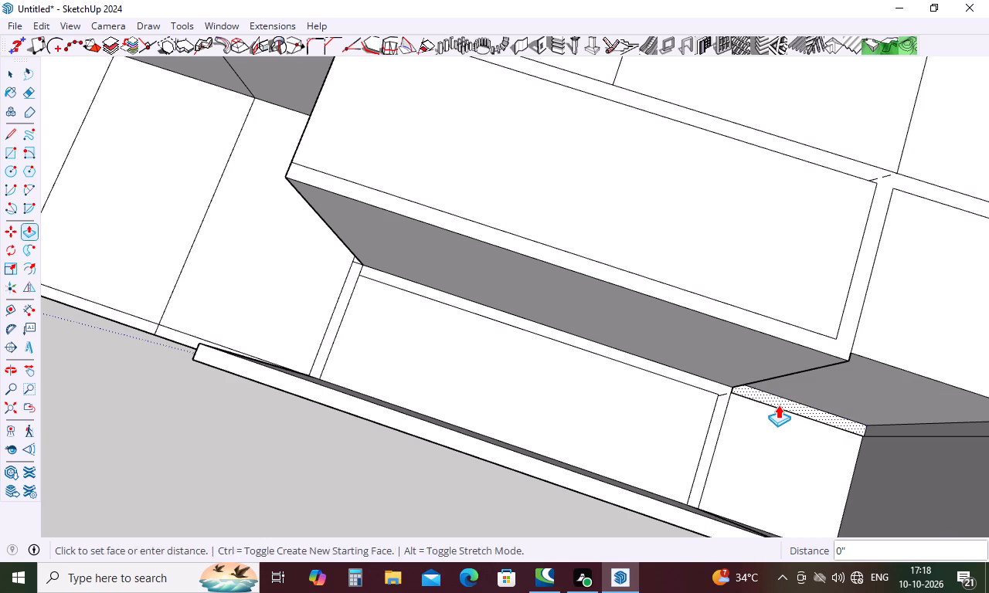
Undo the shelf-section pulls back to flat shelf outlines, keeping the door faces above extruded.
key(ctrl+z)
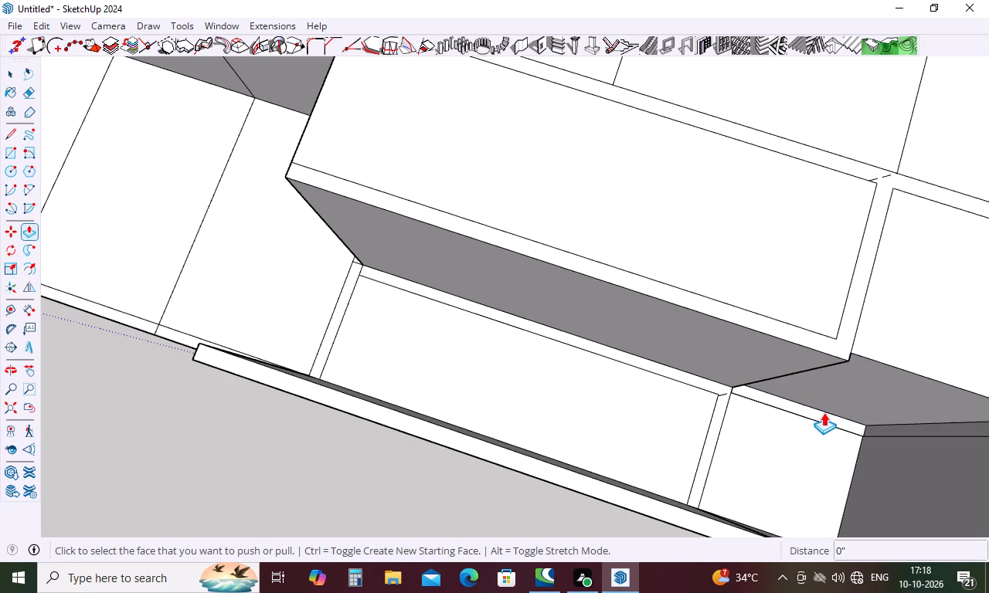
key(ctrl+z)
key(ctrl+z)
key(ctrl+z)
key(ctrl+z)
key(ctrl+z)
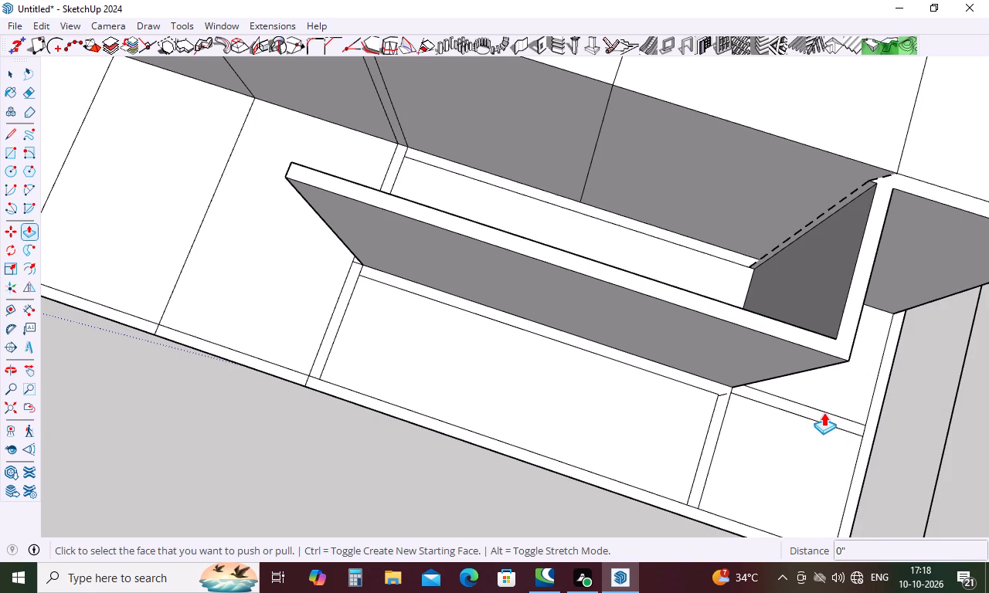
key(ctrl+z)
Pull the L-shaped outer frame strip along the shelf section's base and far end out 2'.
scroll(747, 340, down, 6)
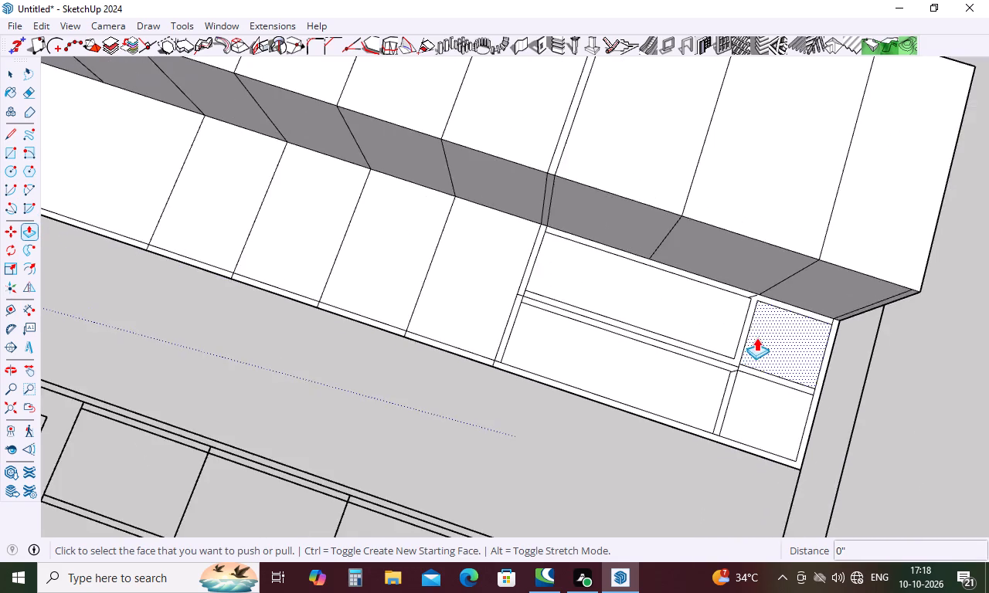
scroll(761, 329, down, 4)
middle_drag(830, 385, 928, 191)
scroll(836, 303, up, 5)
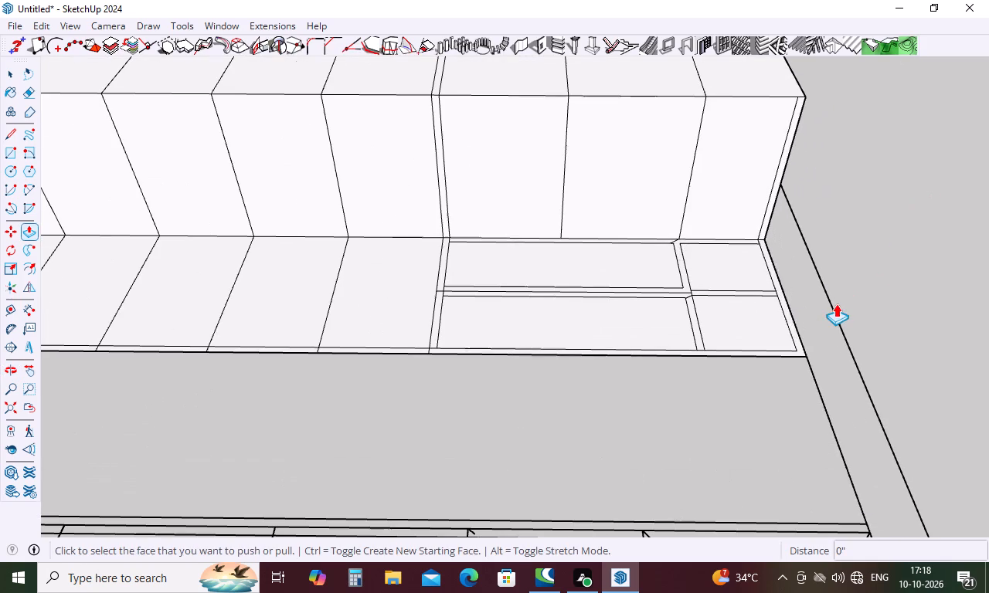
click(790, 324)
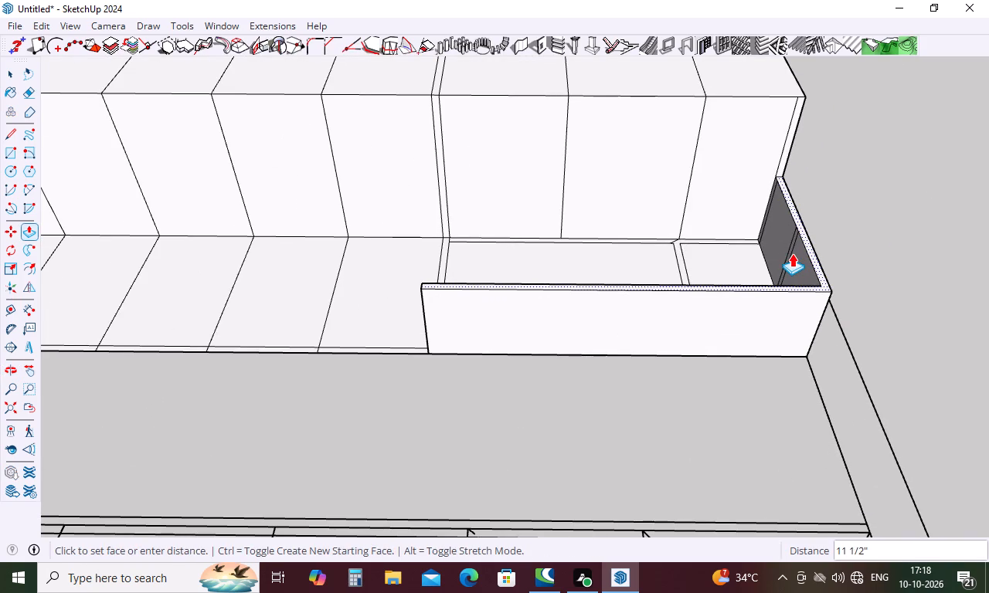
text(2')
key(Return)
Pull the shelf section's inner dividers, the strip under the doors and both small end compartments with the strip between them out 2'.
middle_drag(756, 276, 732, 439)
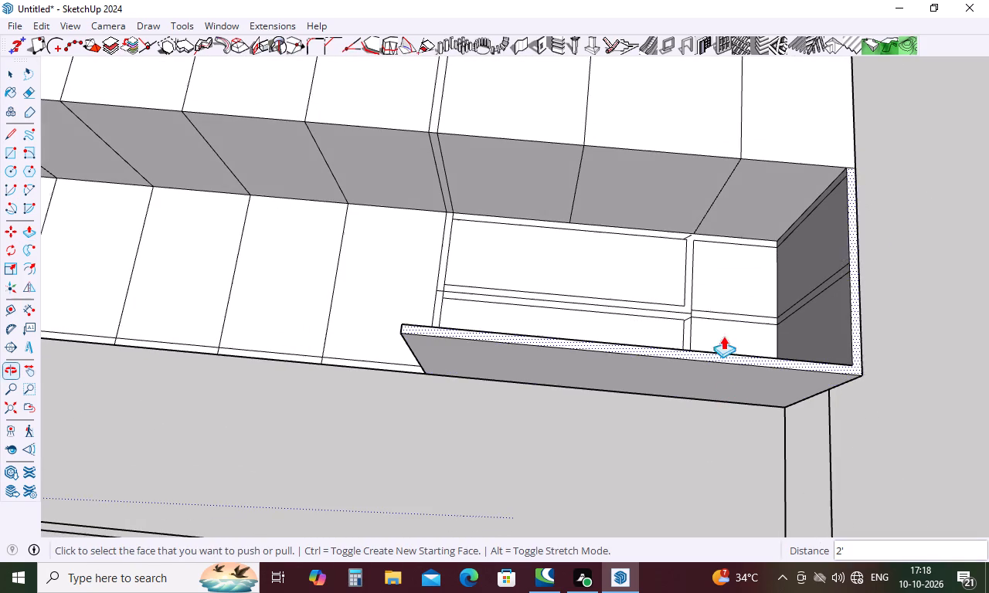
double_click(752, 241)
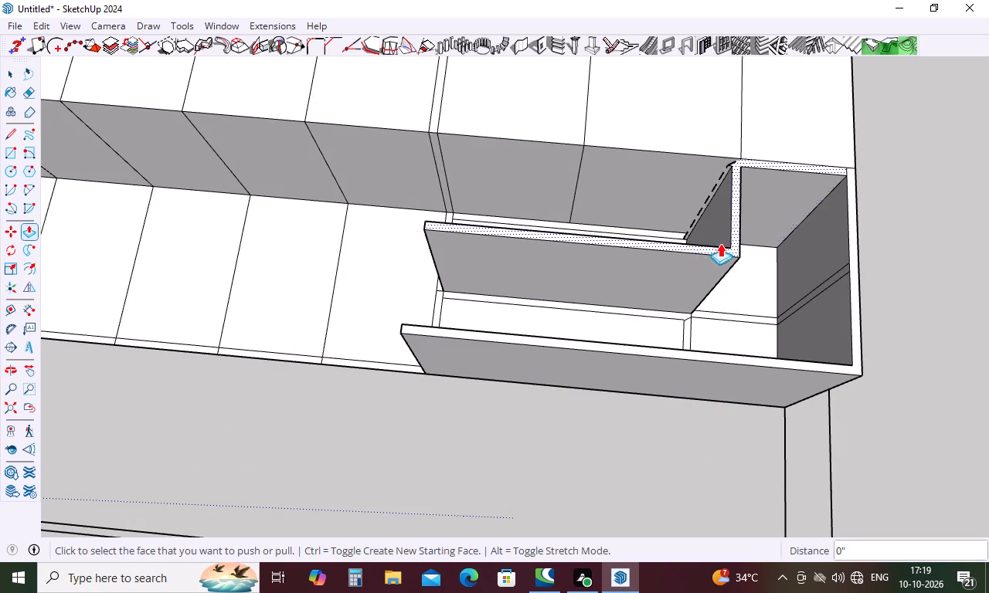
double_click(643, 231)
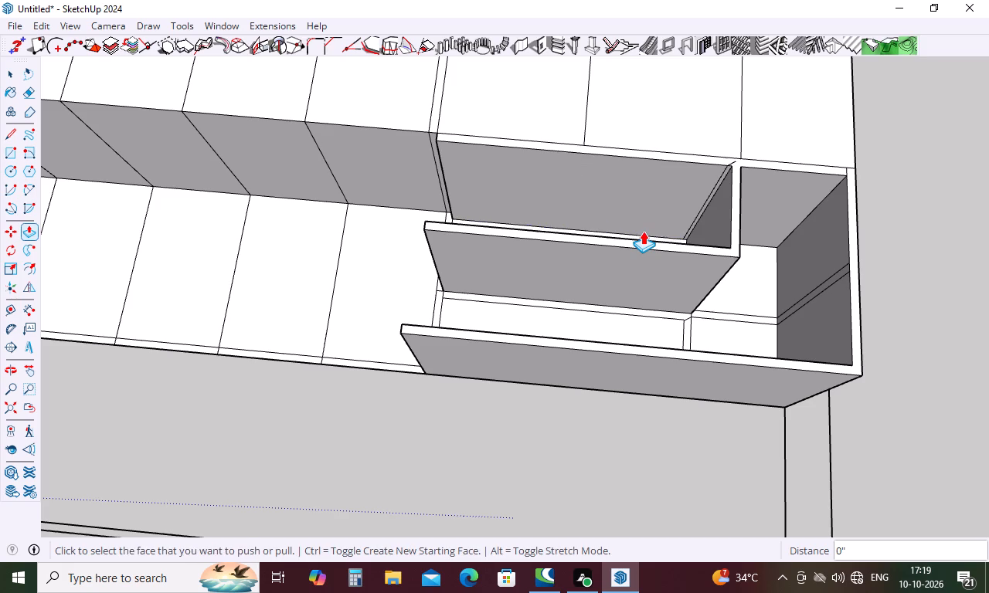
double_click(771, 290)
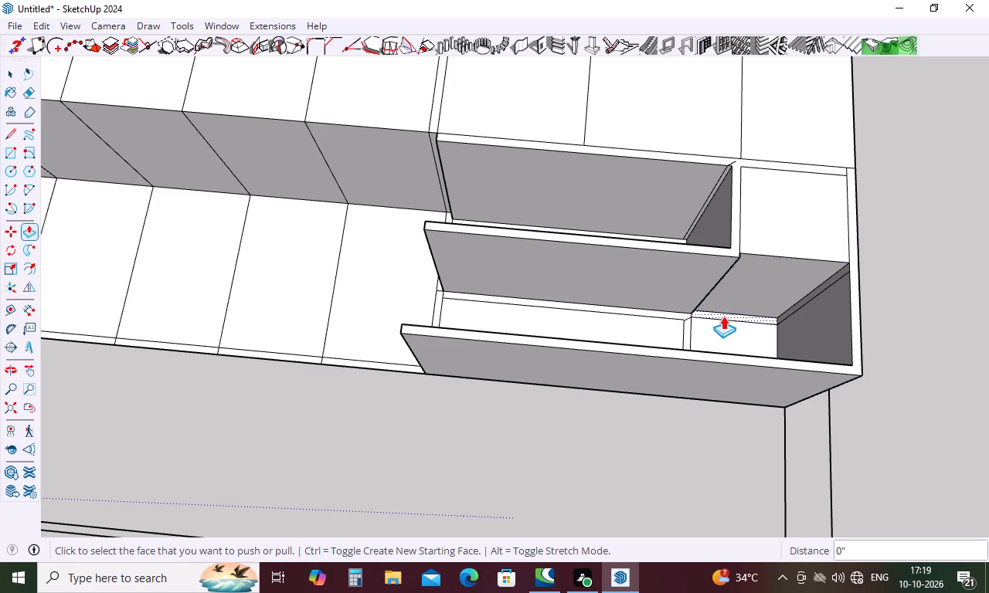
double_click(723, 316)
click(692, 324)
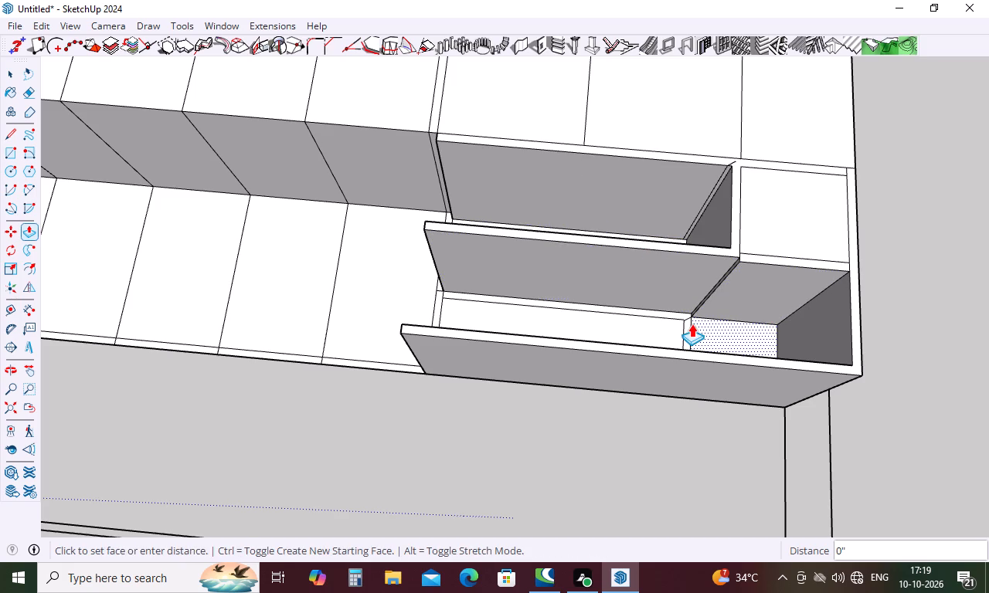
double_click(692, 324)
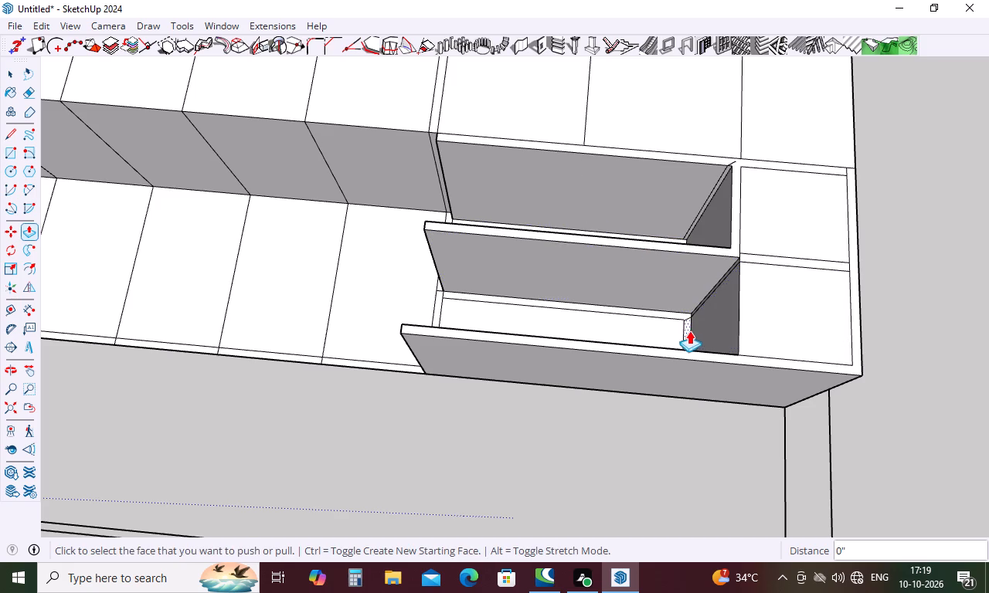
double_click(688, 334)
Pull the thin strip beneath the long middle shelf out 2', flush with the surrounding frame.
click(669, 309)
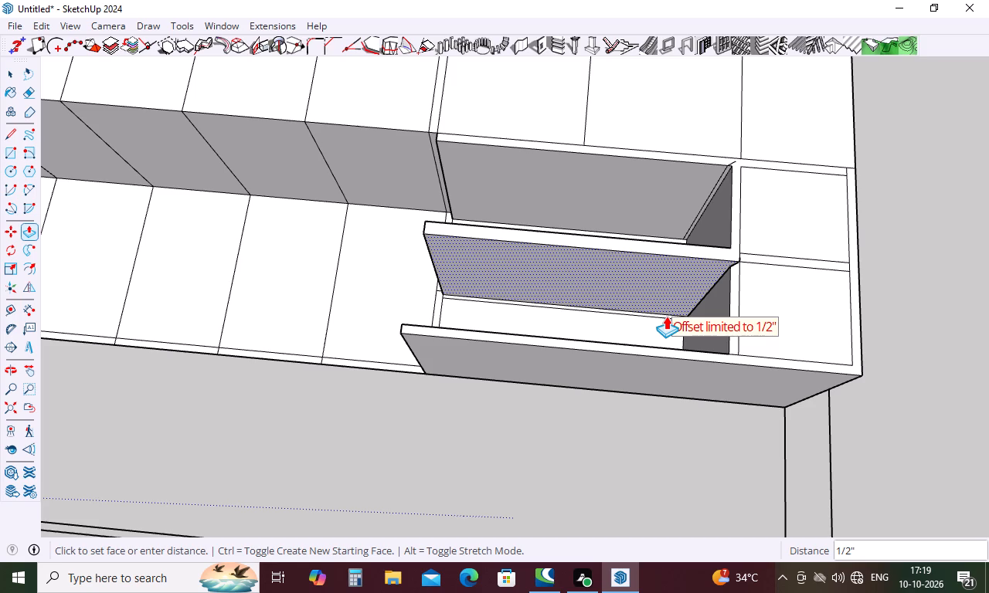
key(Escape)
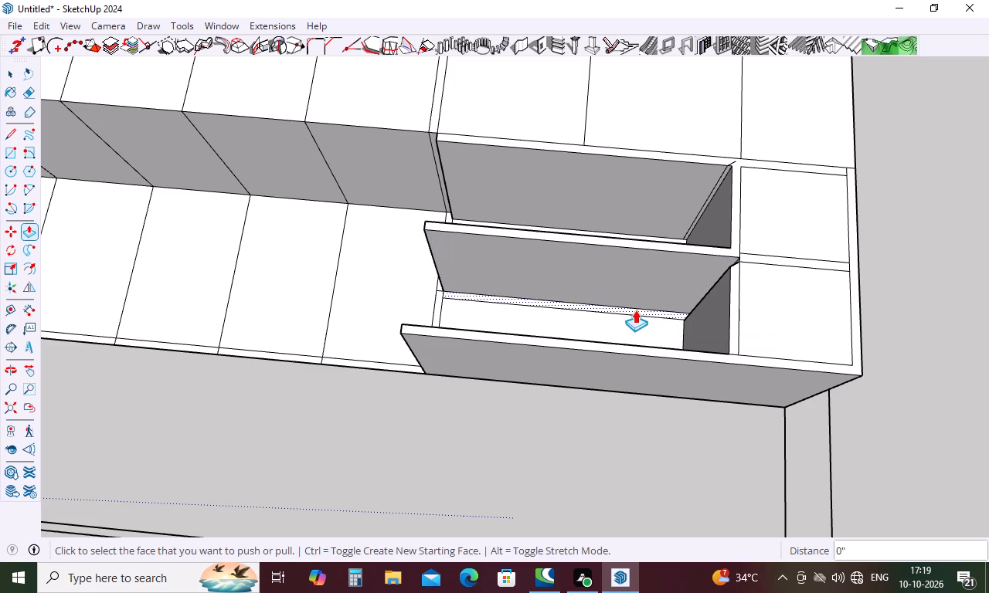
double_click(635, 310)
key(ctrl+z)
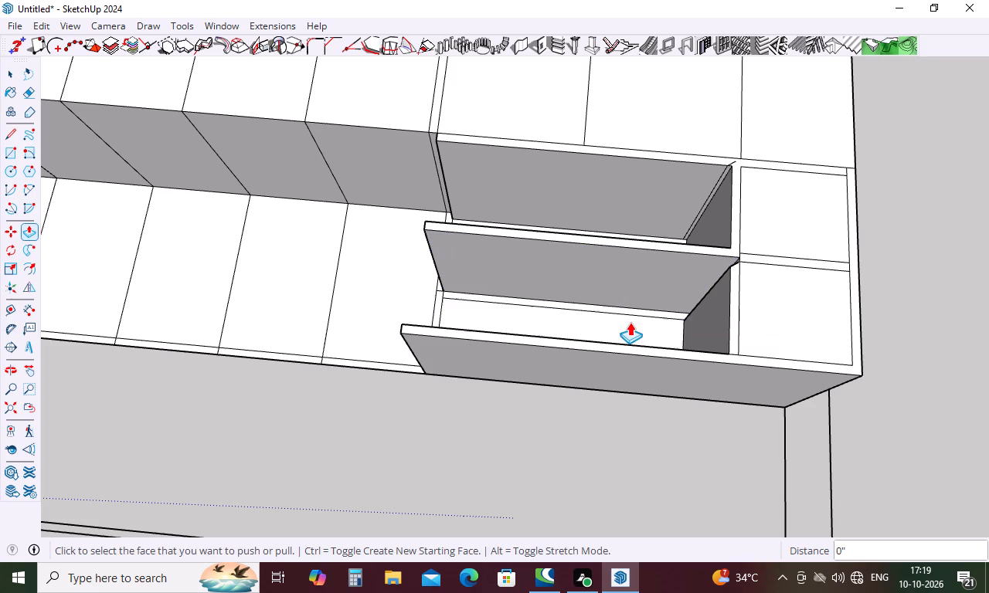
click(623, 307)
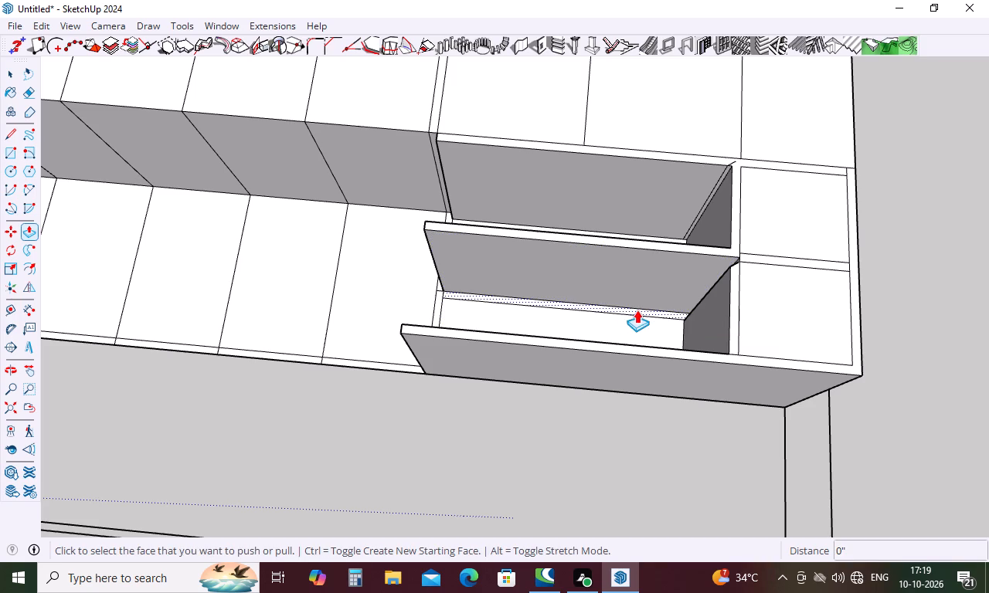
click(637, 312)
click(762, 268)
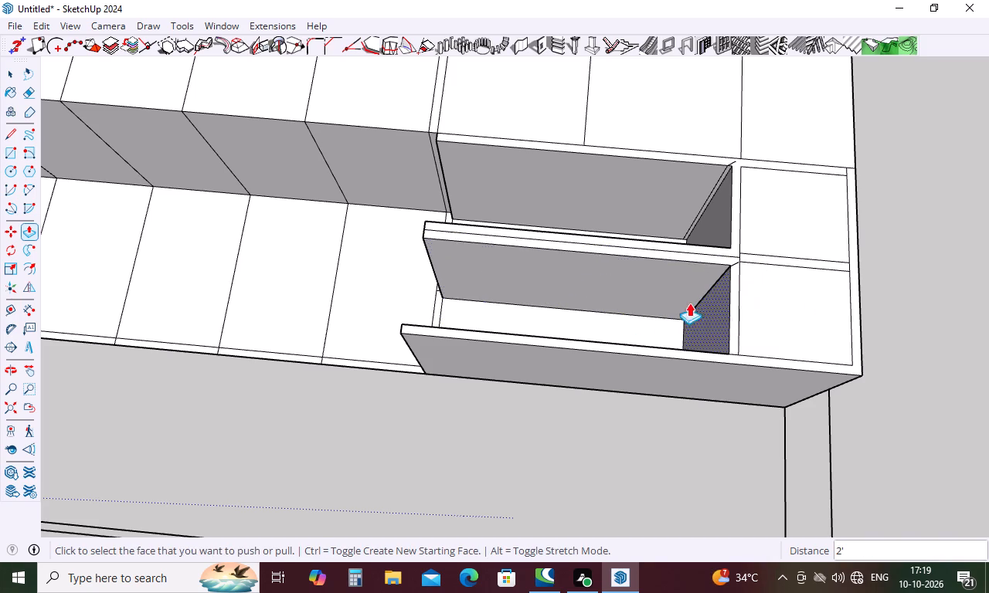
Pull the lower and upper long compartment faces of the shelf section out 2'.
click(647, 323)
click(647, 323)
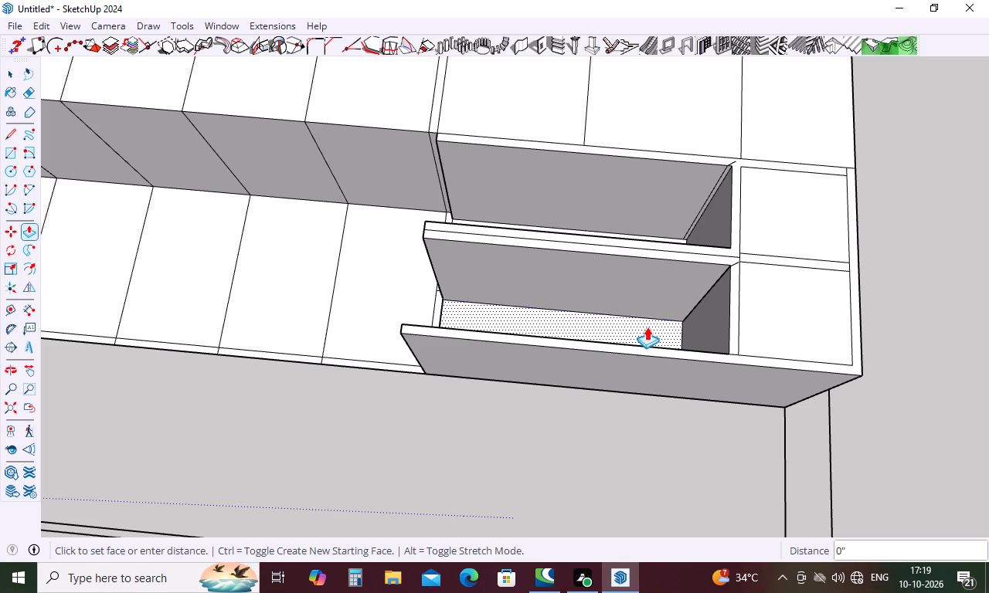
click(777, 268)
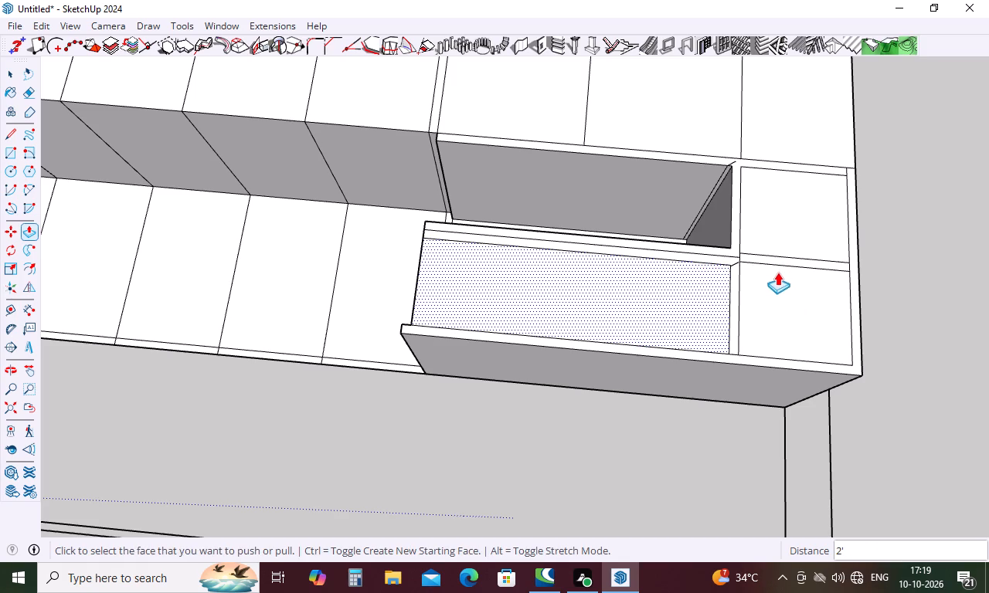
middle_drag(444, 250, 454, 375)
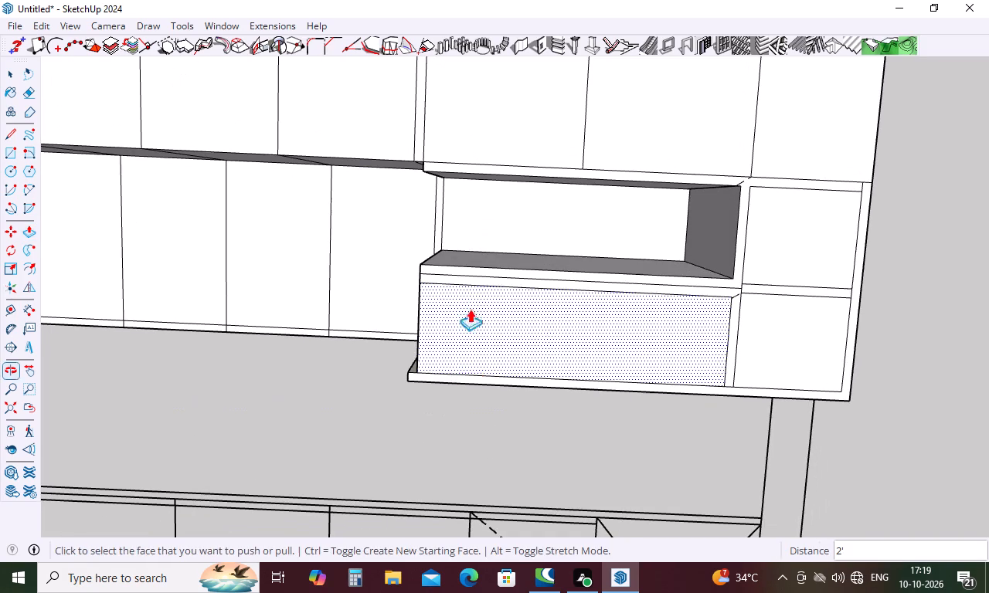
double_click(511, 234)
Pull the two narrow vertical strips between the shelf section and the adjoining lower door out 2'.
middle_drag(479, 251, 680, 202)
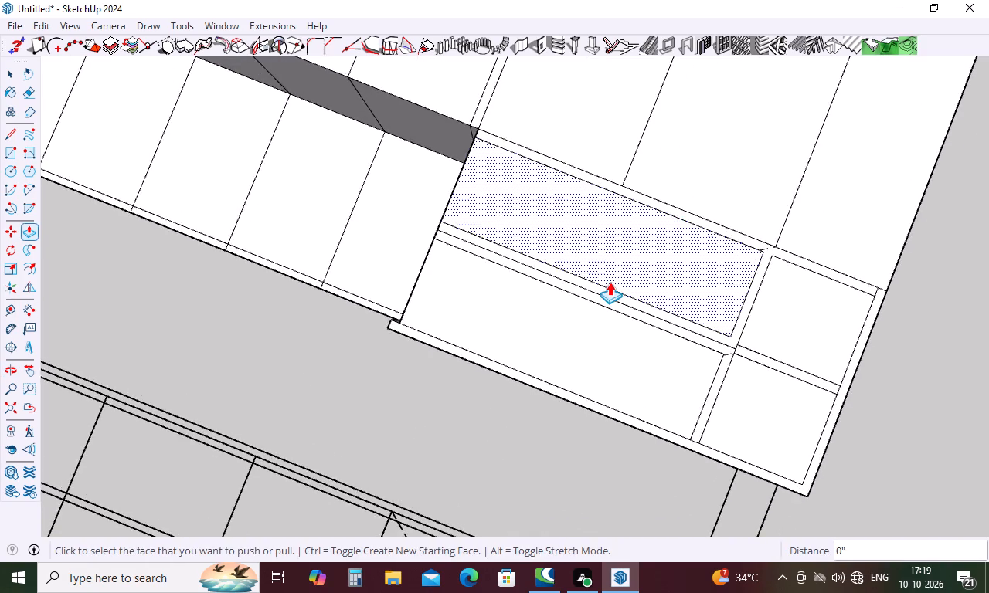
scroll(610, 282, down, 5)
middle_drag(573, 373, 756, 124)
middle_drag(450, 309, 563, 311)
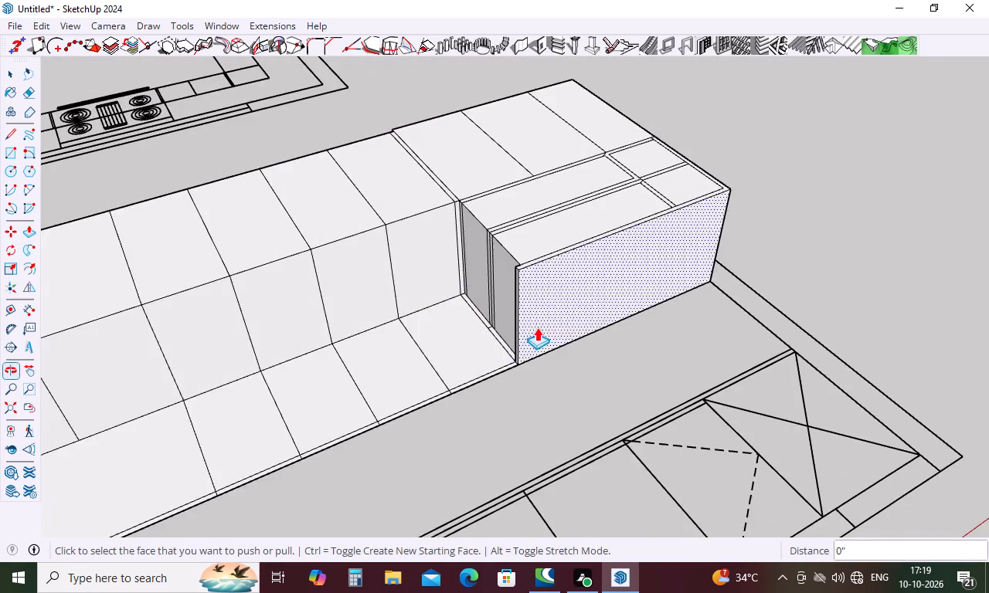
scroll(474, 338, up, 9)
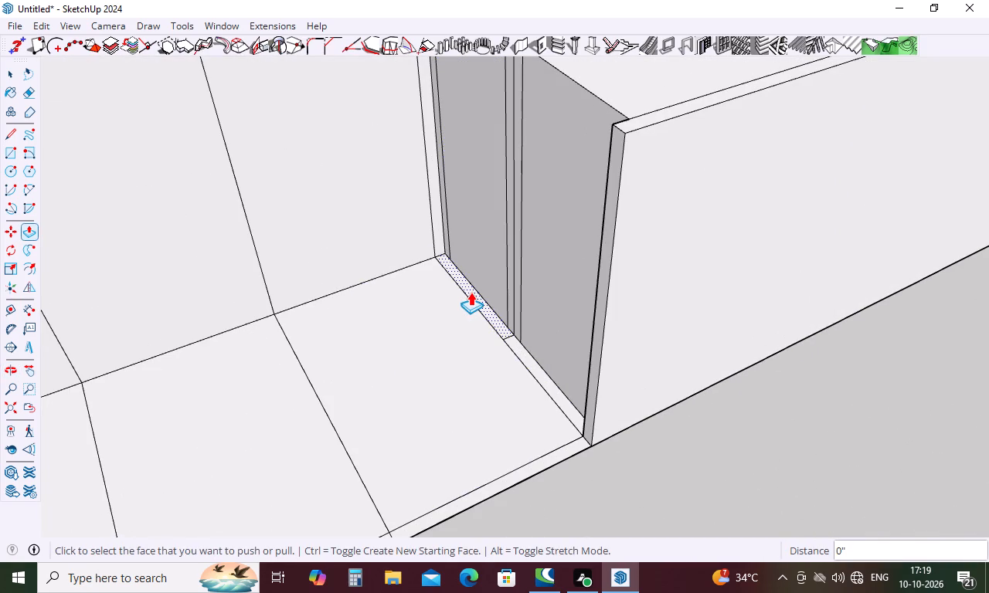
double_click(471, 292)
double_click(528, 364)
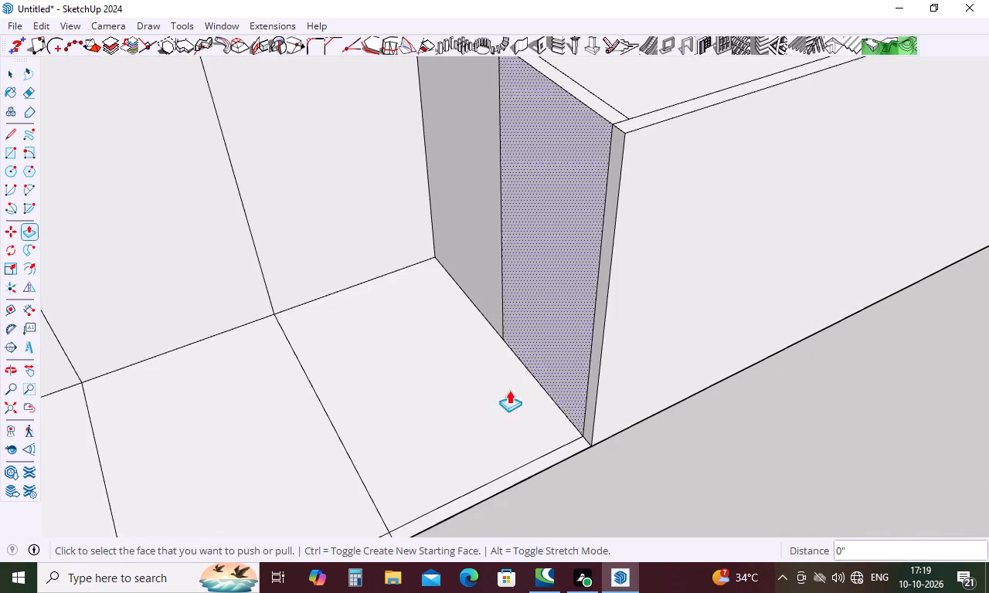
Pull every door face in the lower row of the upper cabinets, including the wide one, out 2'.
double_click(499, 402)
double_click(295, 414)
scroll(556, 284, down, 4)
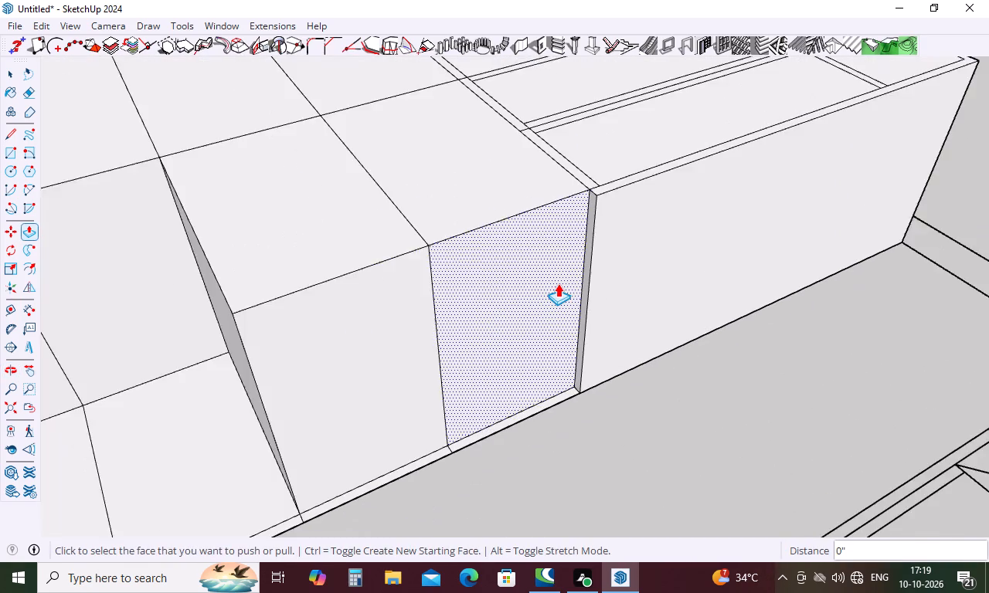
scroll(558, 283, down, 12)
scroll(306, 373, down, 6)
scroll(163, 432, up, 4)
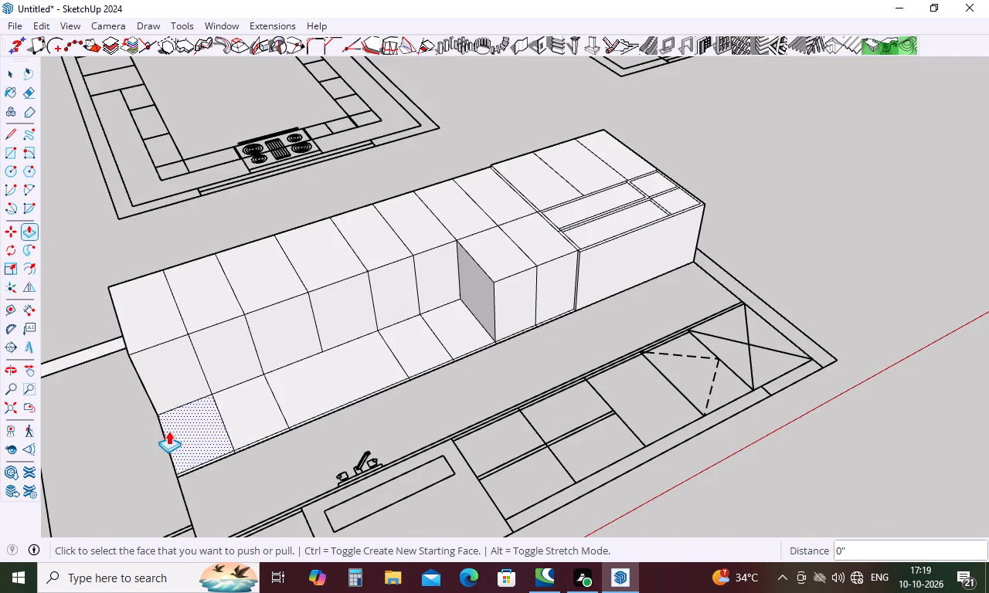
double_click(185, 431)
double_click(253, 418)
double_click(325, 398)
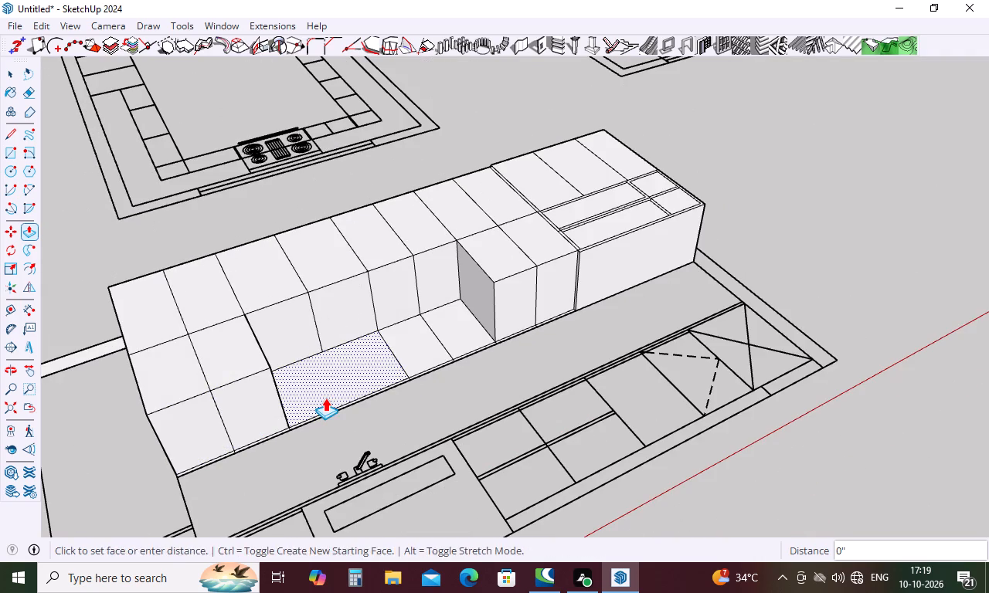
double_click(413, 357)
double_click(470, 335)
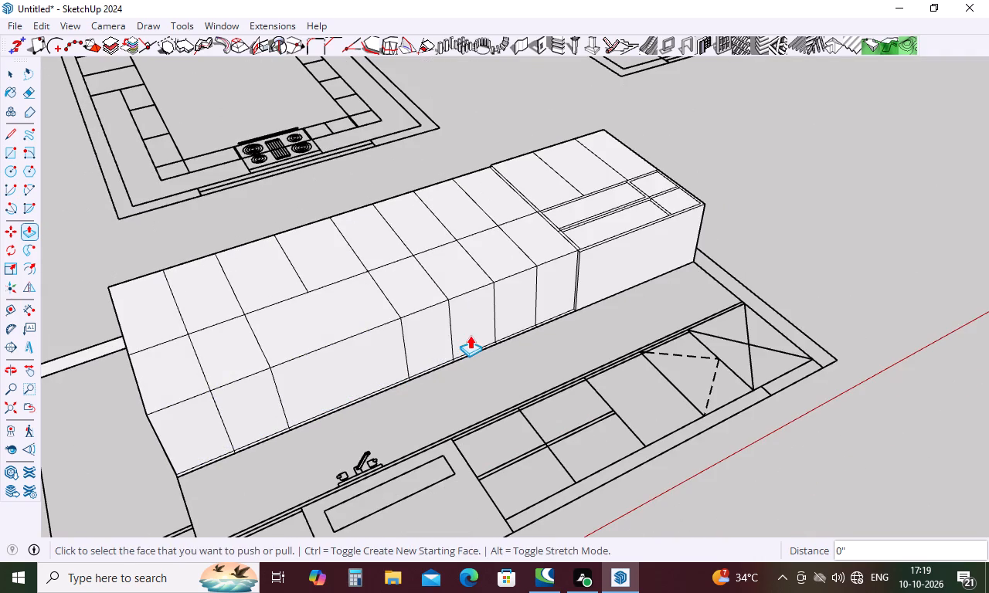
Pull all segments of the thin strip along the base of the lower door row out 2'.
scroll(328, 418, up, 10)
double_click(321, 406)
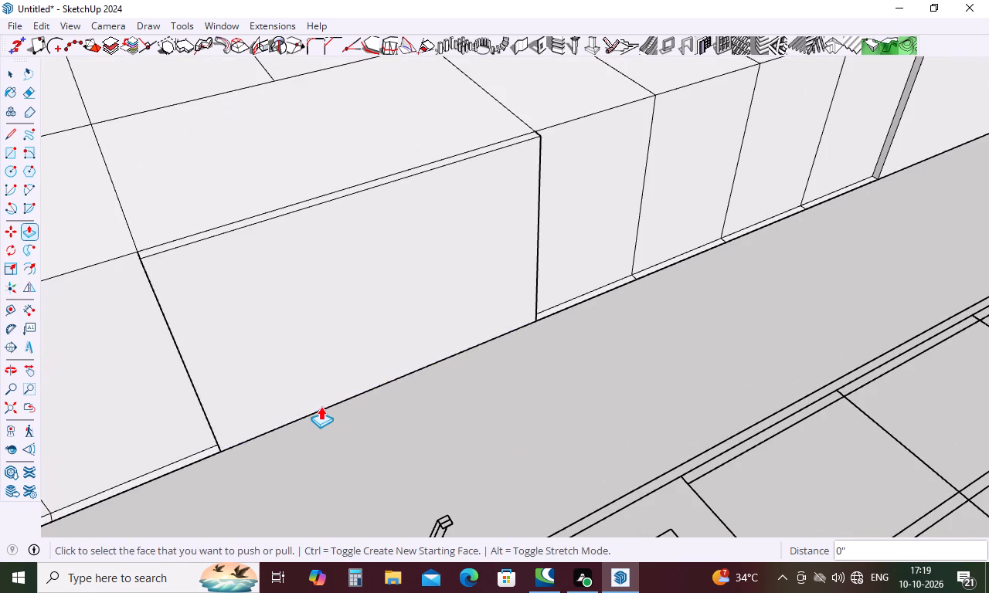
scroll(440, 372, down, 6)
double_click(184, 468)
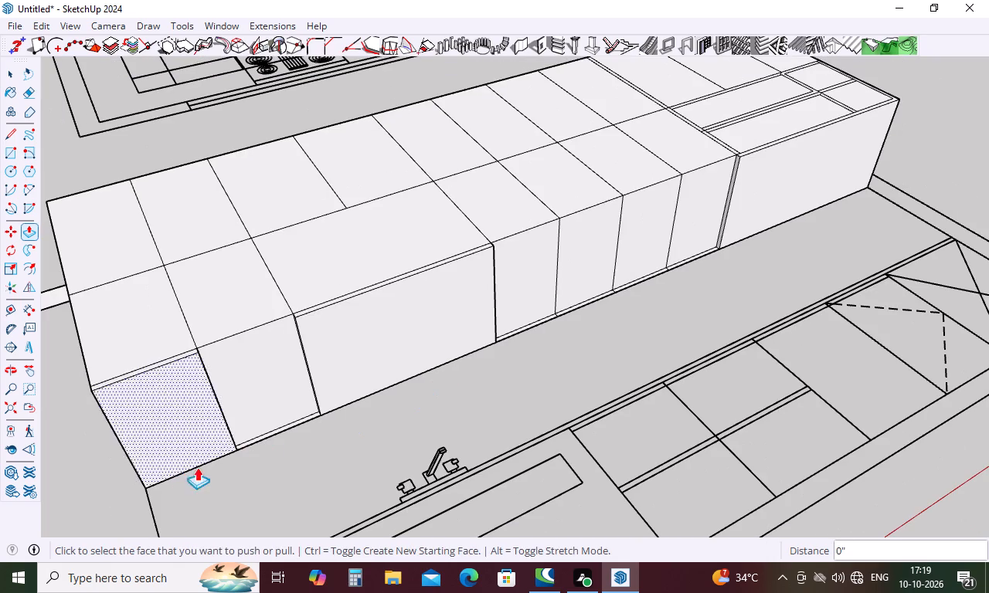
double_click(263, 437)
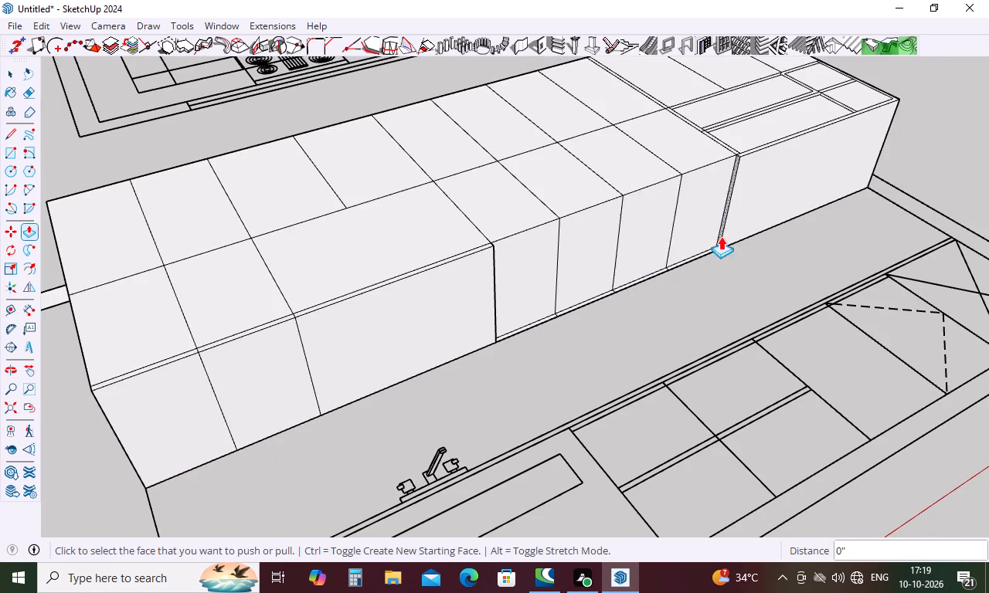
scroll(733, 230, up, 6)
double_click(359, 411)
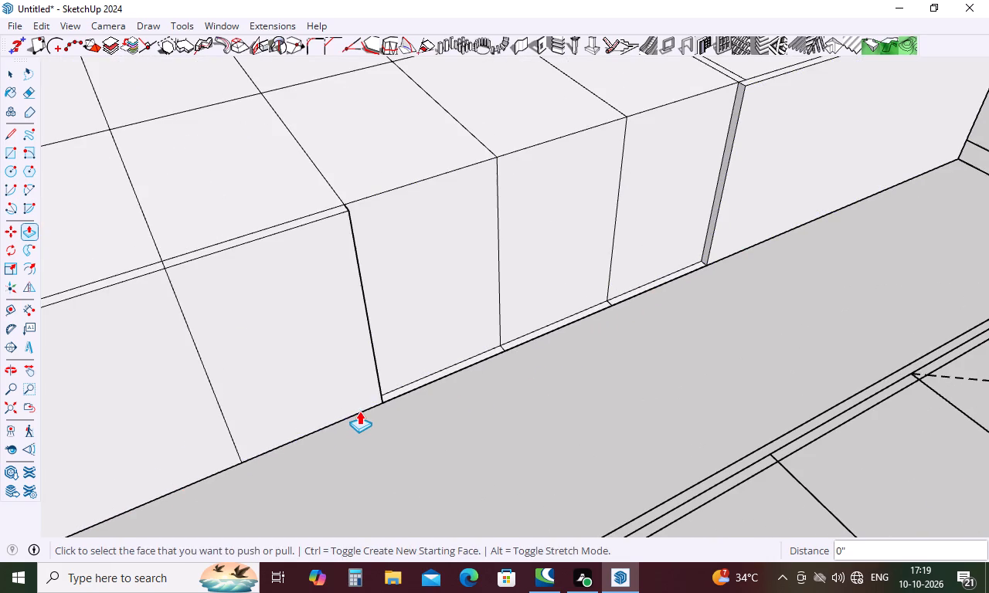
double_click(427, 383)
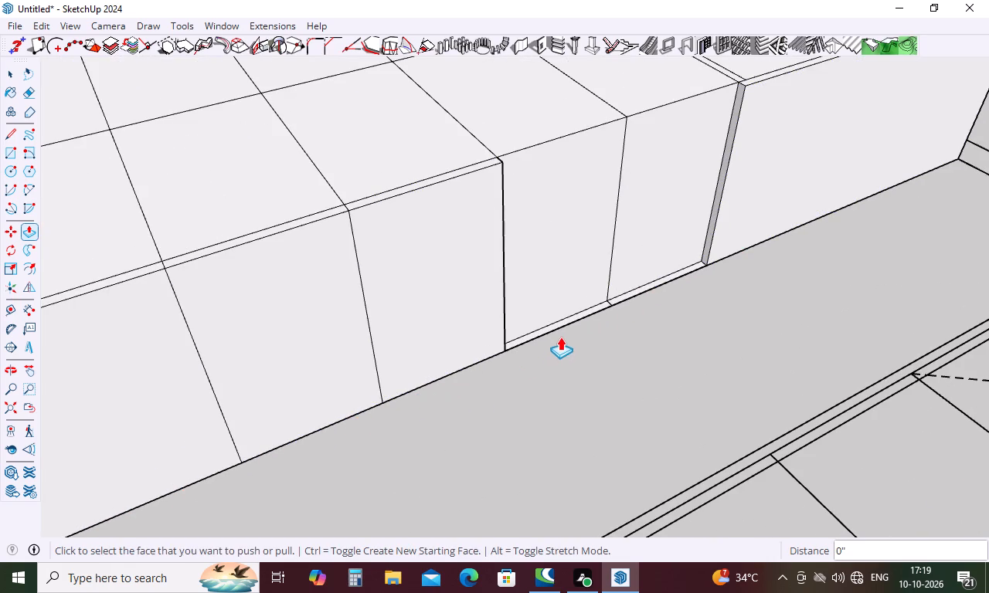
double_click(562, 322)
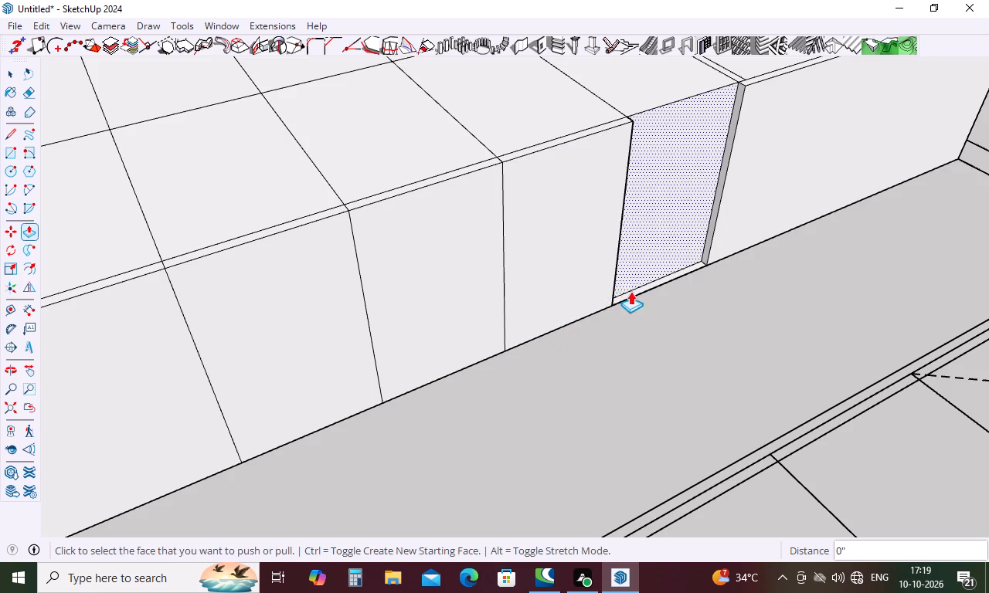
double_click(641, 292)
Inspect the extruded upper-cabinet block from several angles alongside the neighbouring elevations and kitchen plans.
scroll(634, 304, down, 11)
middle_drag(727, 283, 725, 301)
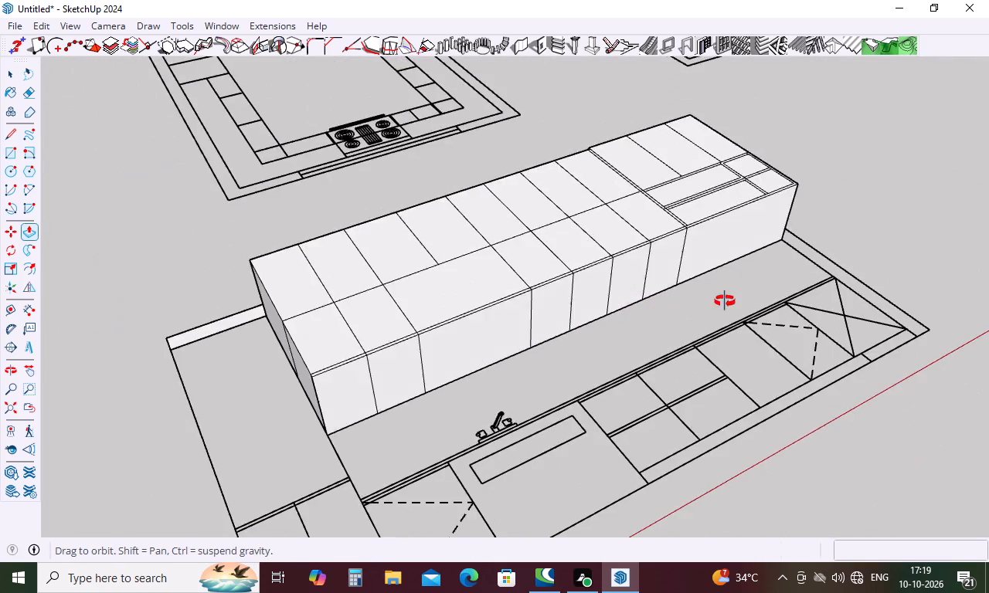
middle_drag(725, 301, 549, 479)
key(Escape)
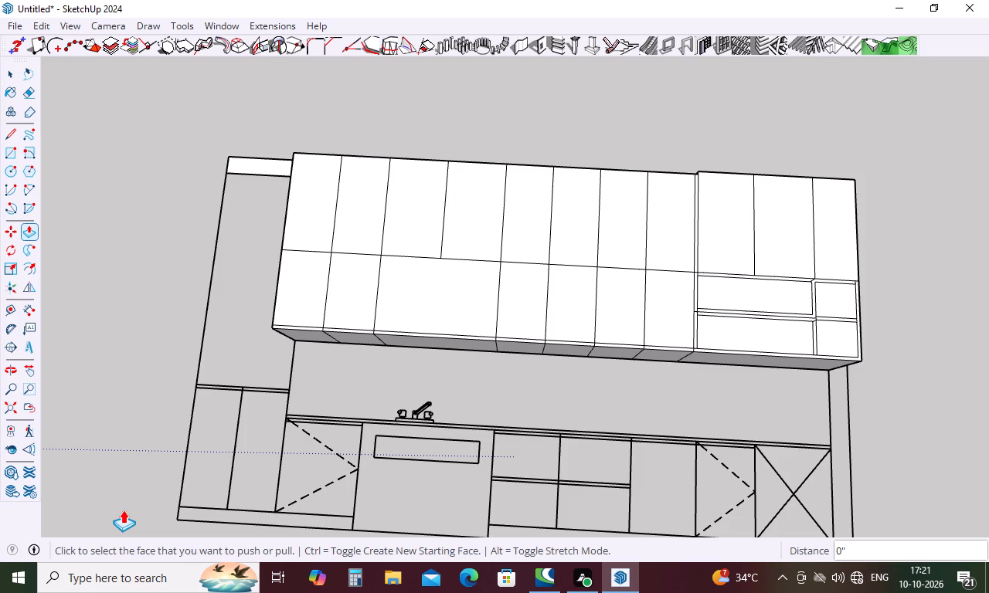
scroll(641, 354, down, 4)
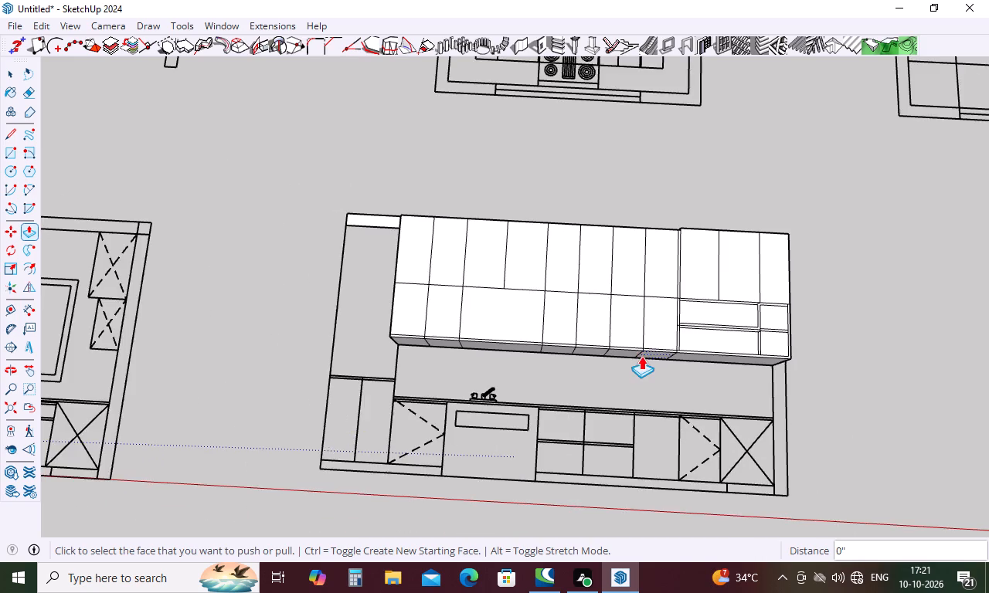
middle_drag(643, 361, 647, 459)
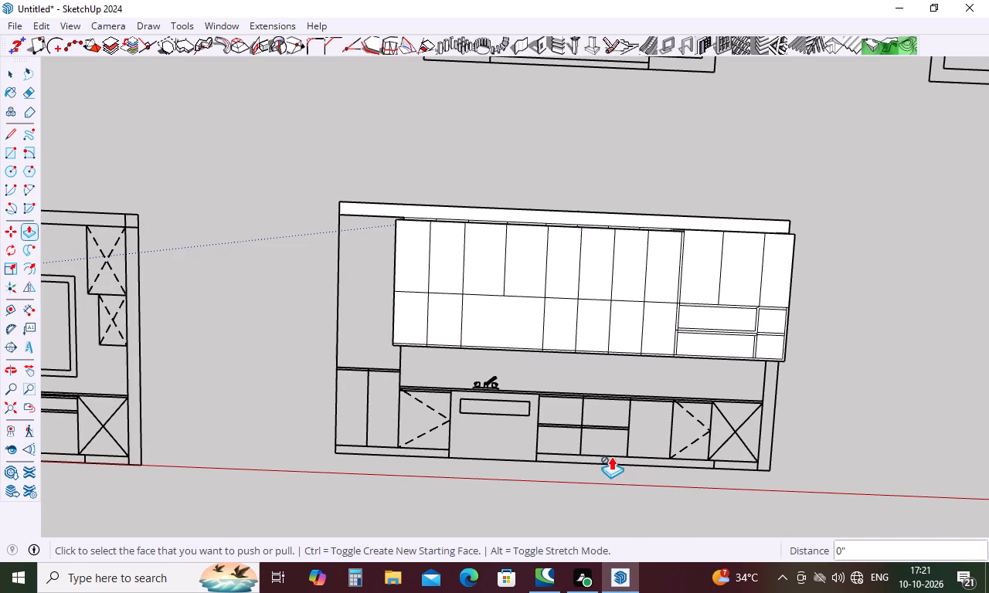
key(Escape)
scroll(602, 391, down, 9)
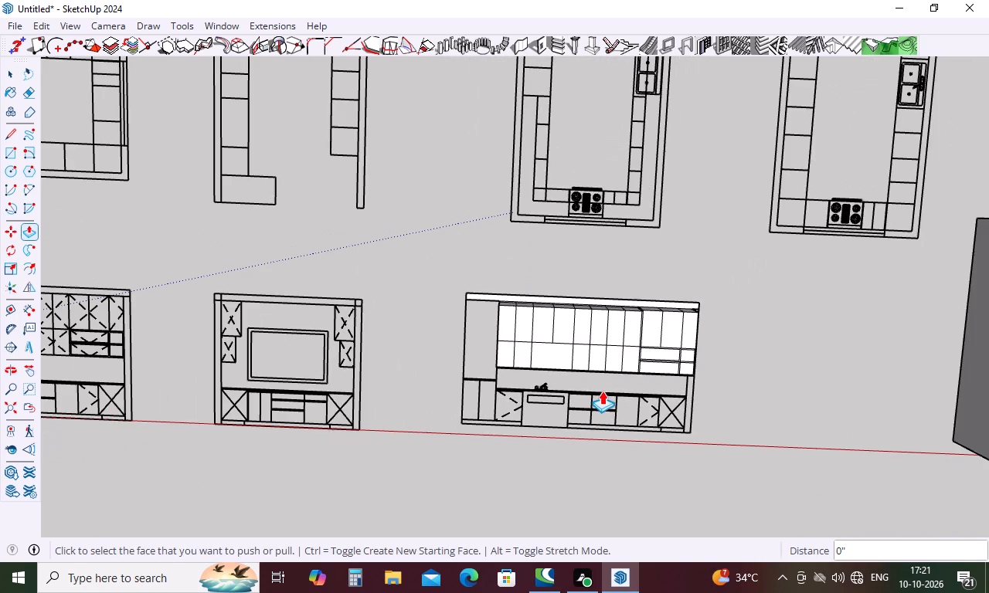
middle_drag(587, 429, 431, 5)
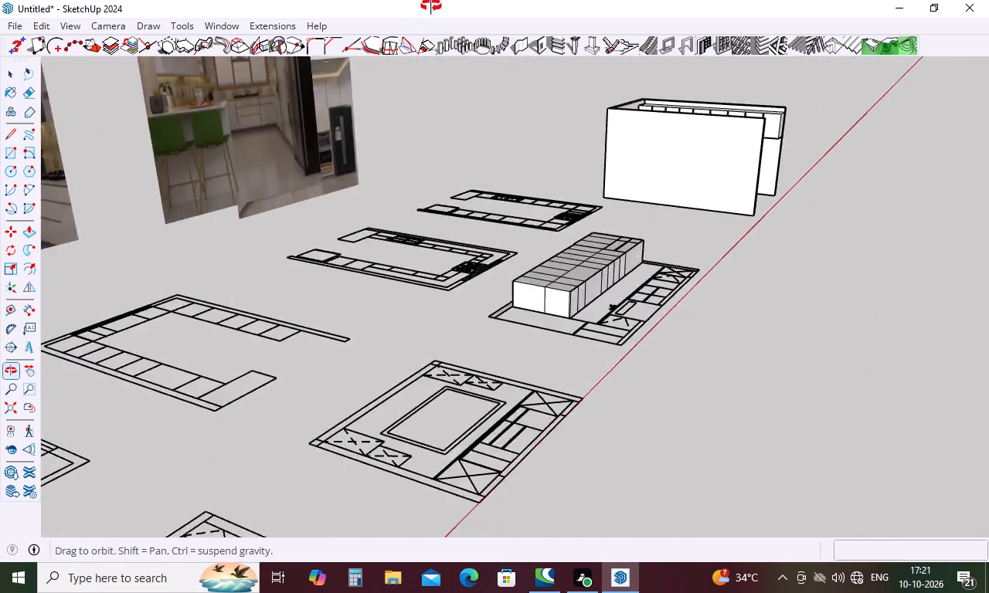
middle_drag(431, 5, 757, 250)
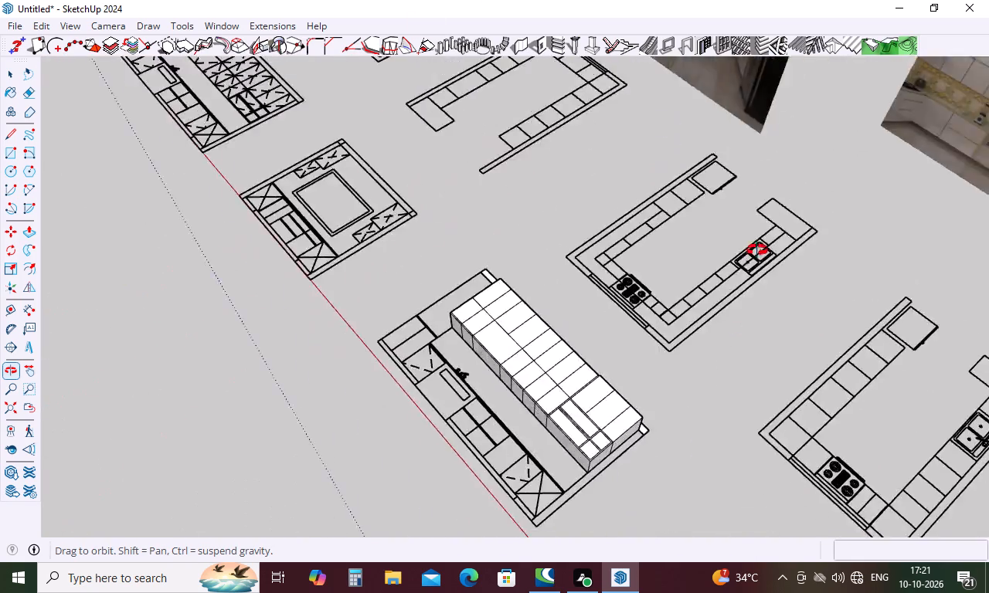
Inspect the extruded upper-cabinet block and shelf section from above, the front and below, alongside the surrounding plans and elevations.
middle_drag(757, 250, 807, 409)
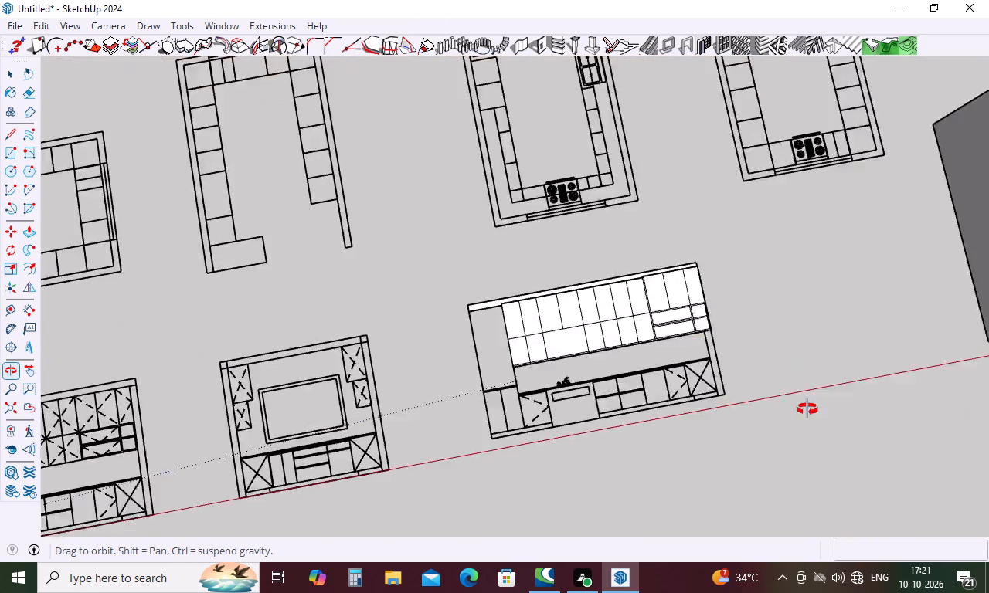
middle_drag(807, 409, 854, 374)
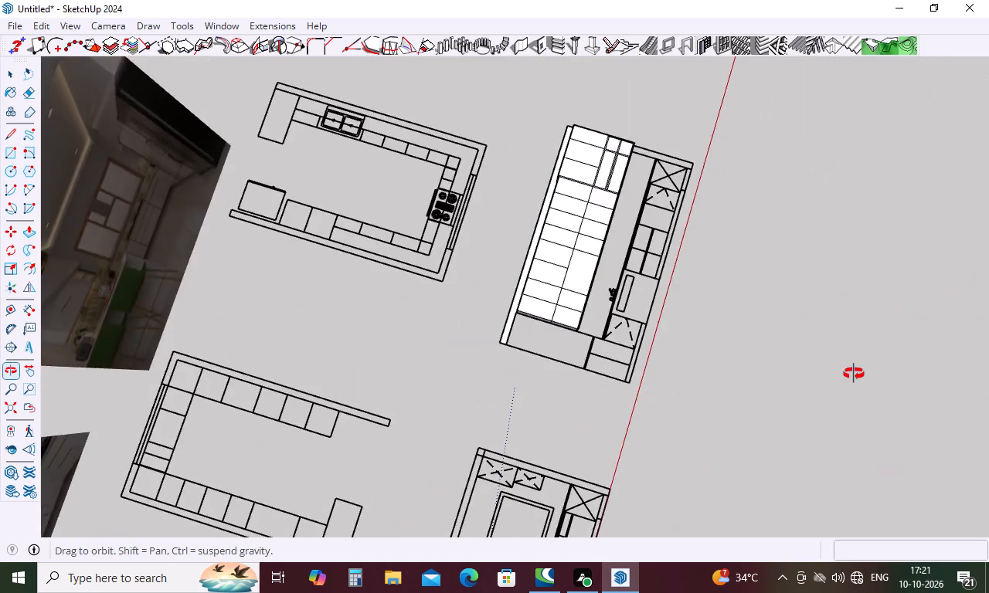
middle_drag(854, 374, 236, 363)
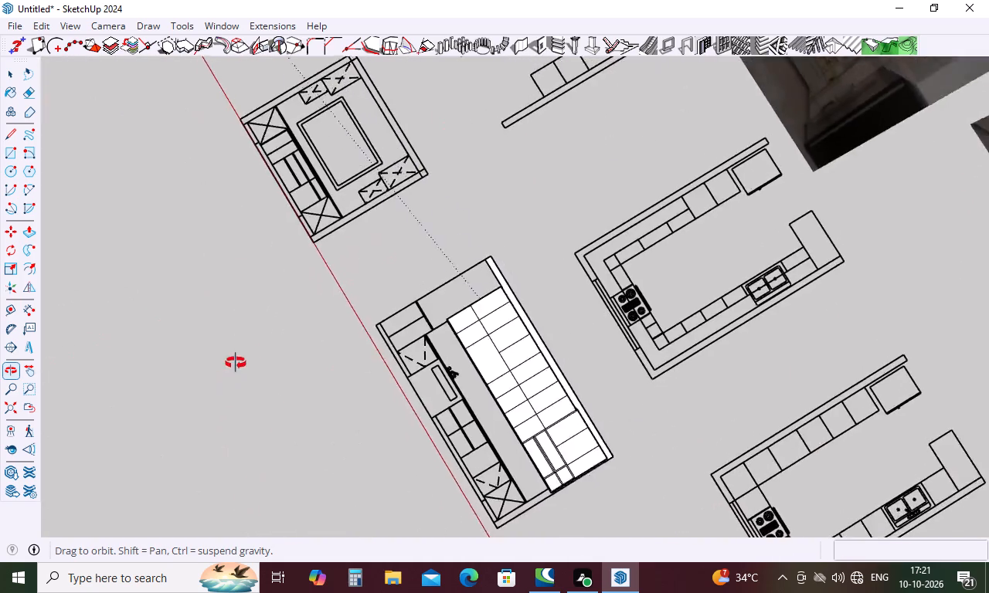
middle_drag(236, 363, 661, 243)
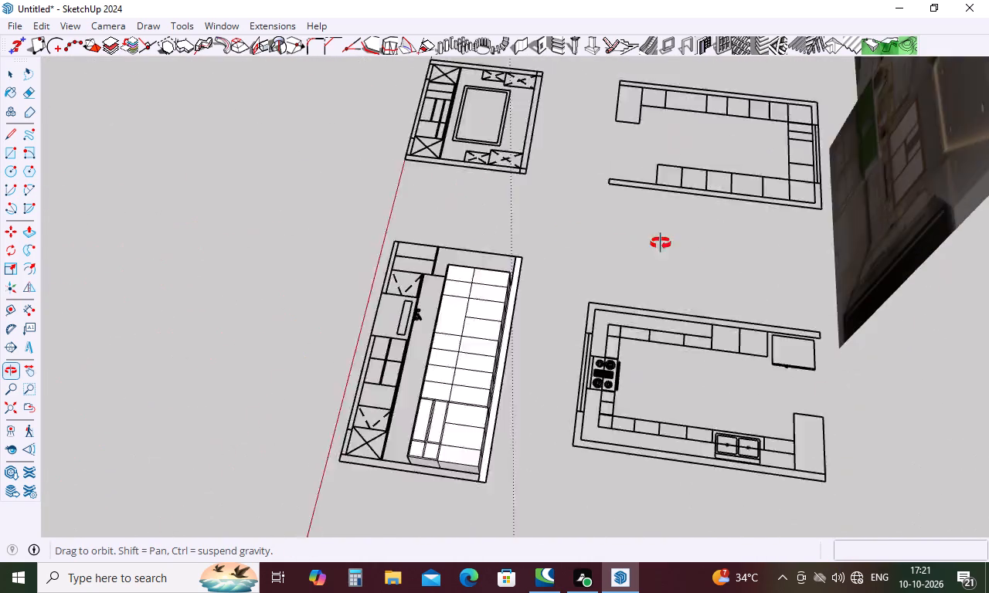
middle_drag(661, 243, 658, 127)
middle_drag(679, 369, 694, 236)
scroll(692, 337, up, 4)
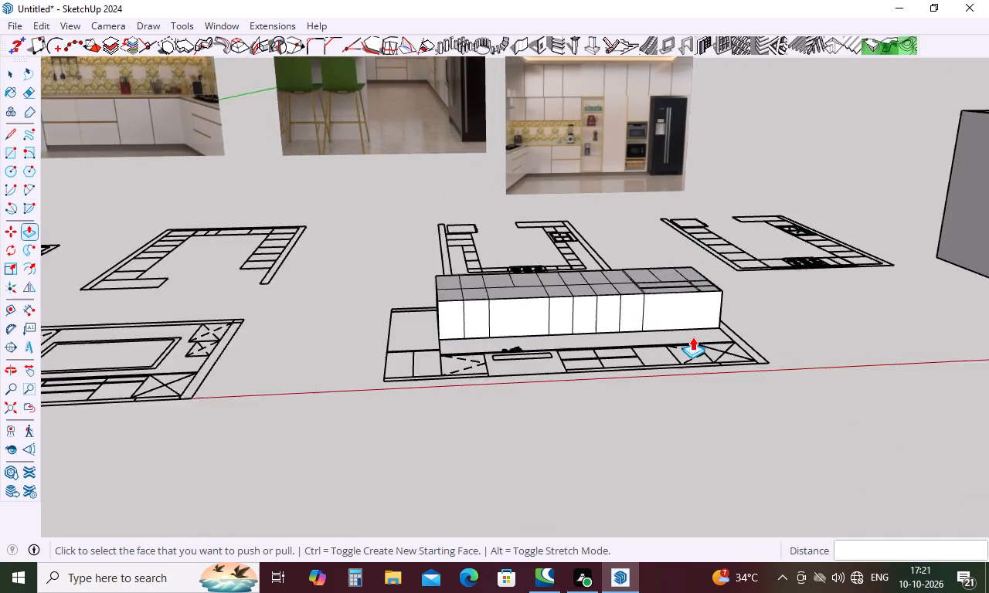
scroll(692, 337, up, 1)
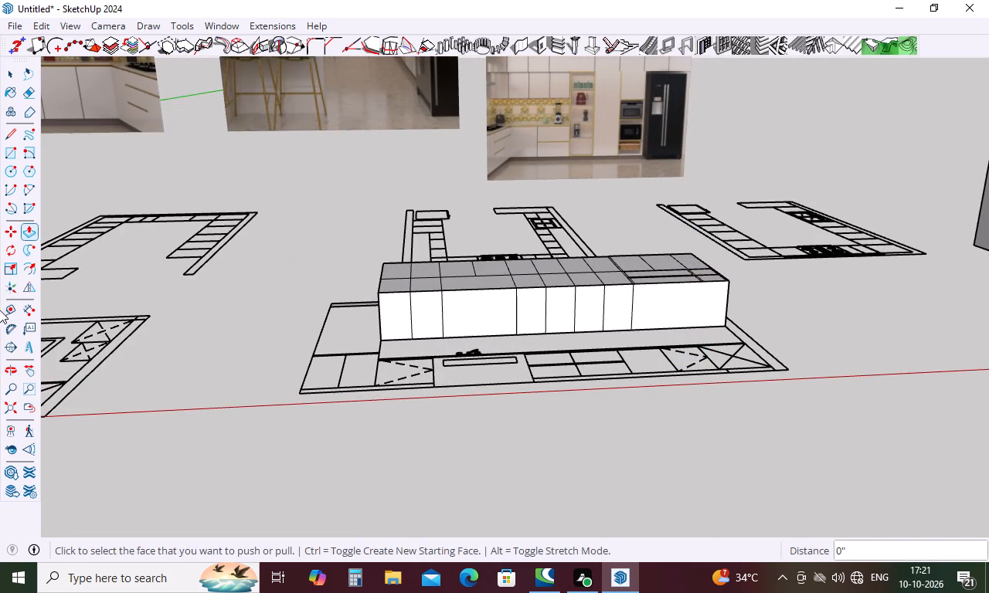
scroll(467, 343, up, 5)
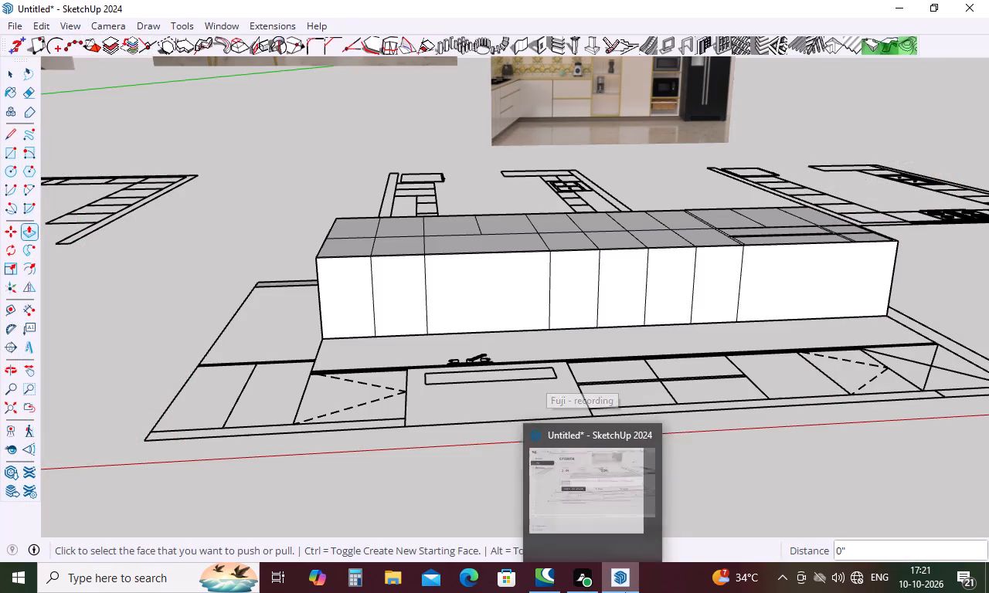
middle_drag(554, 226, 547, 394)
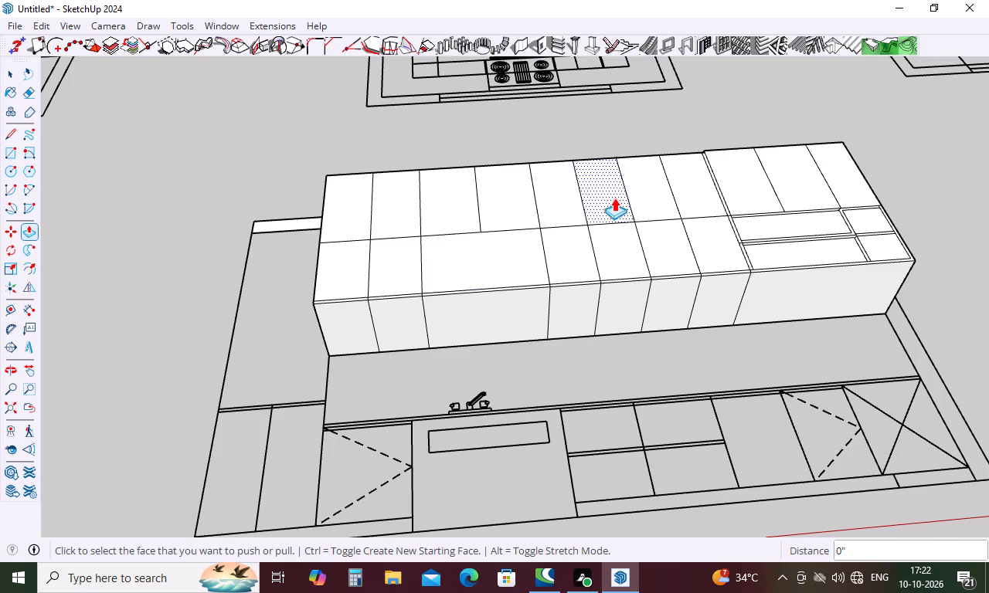
middle_drag(490, 279, 475, 466)
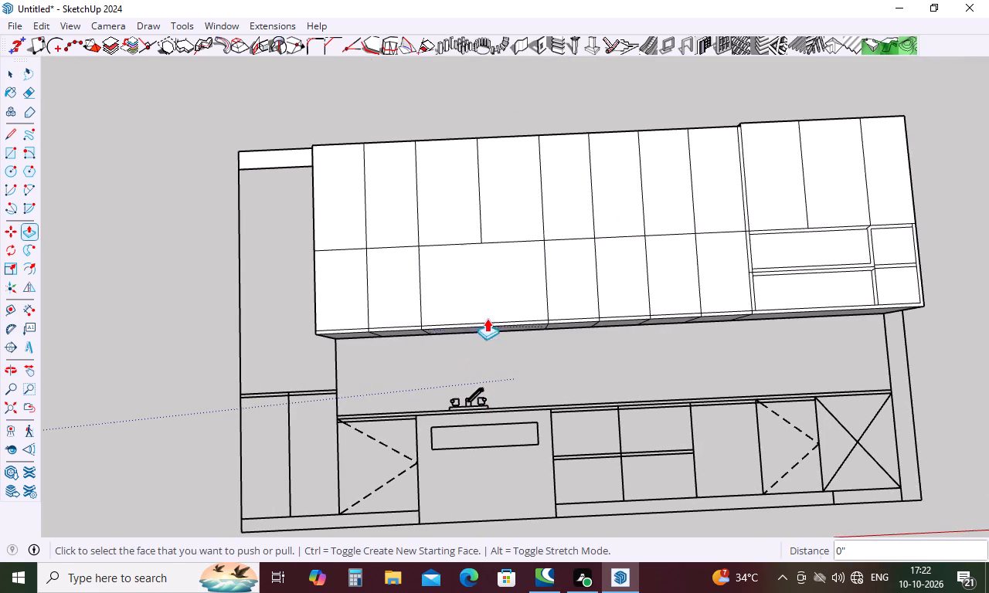
middle_drag(495, 301, 485, 438)
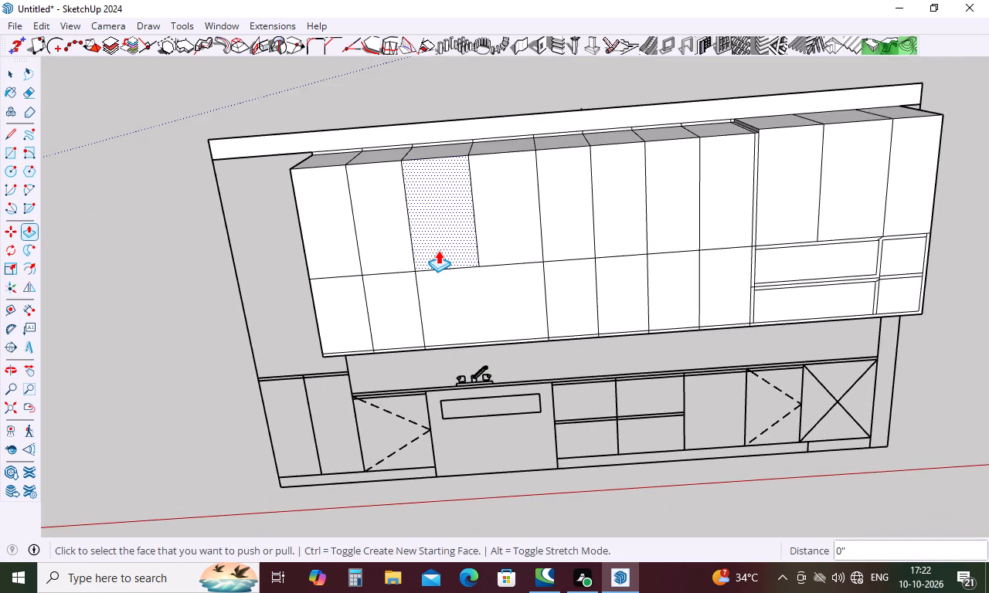
key(Escape)
scroll(425, 252, down, 8)
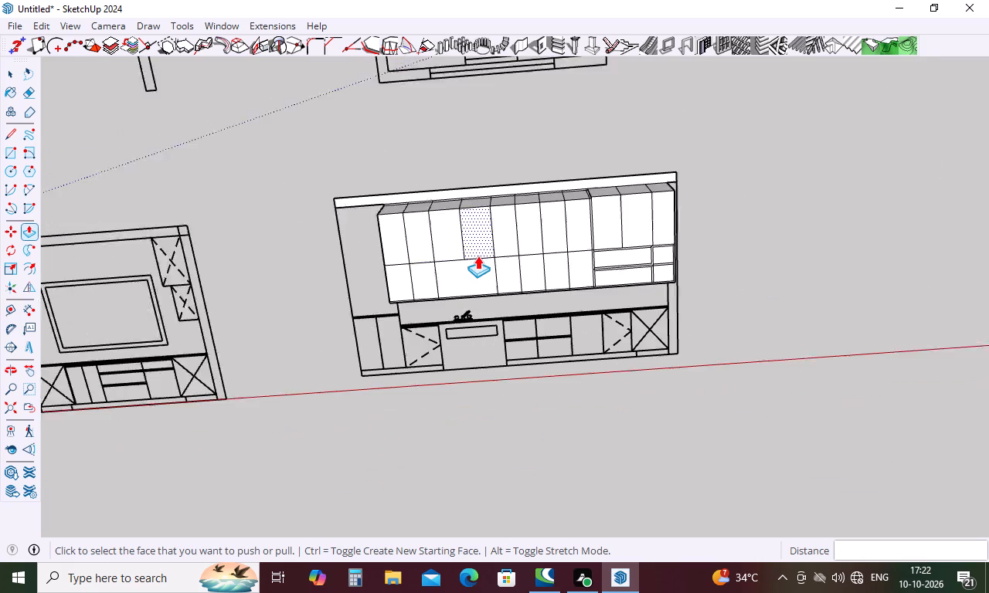
scroll(478, 256, down, 1)
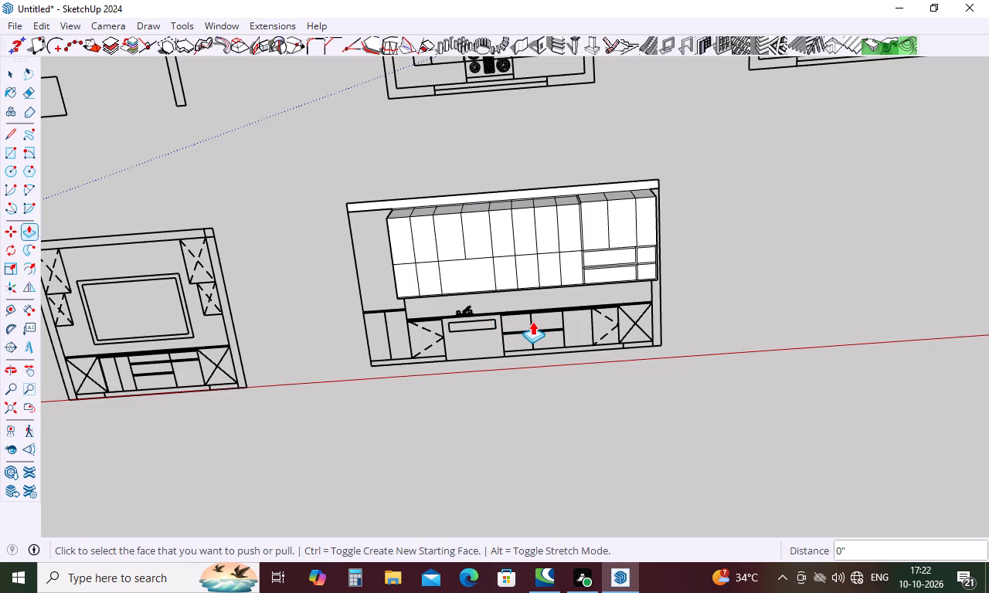
scroll(590, 343, down, 8)
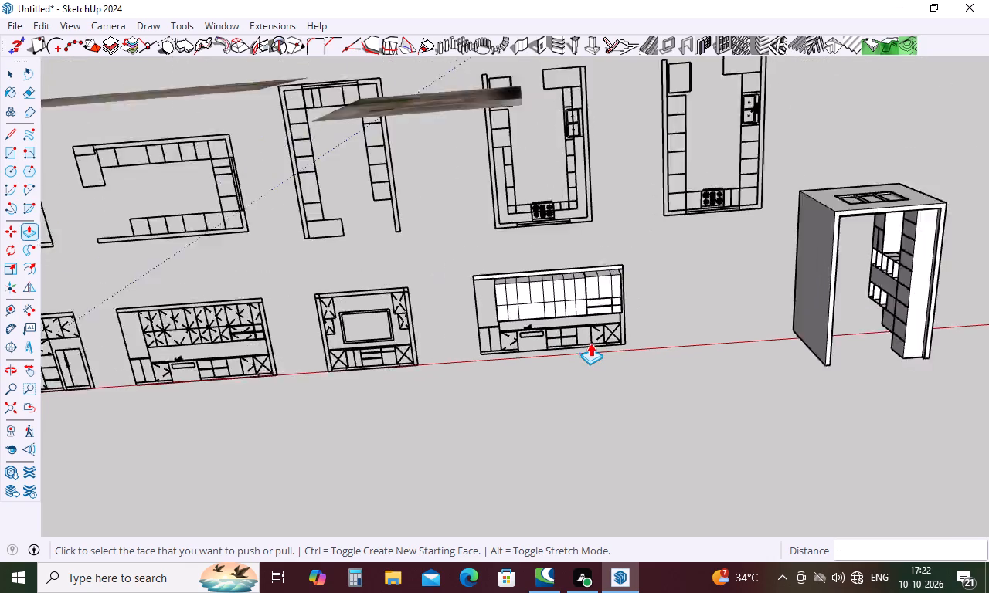
scroll(590, 343, down, 2)
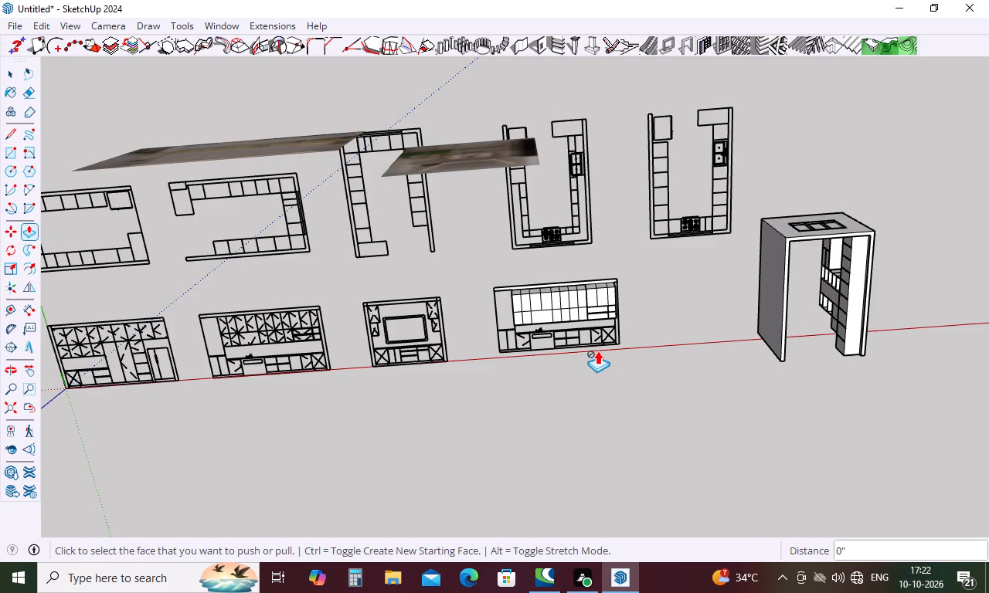
scroll(597, 351, down, 3)
Compare the extruded upper cabinets with the kitchen reference photos, examining the lower door row and the open shelf area.
scroll(148, 252, up, 5)
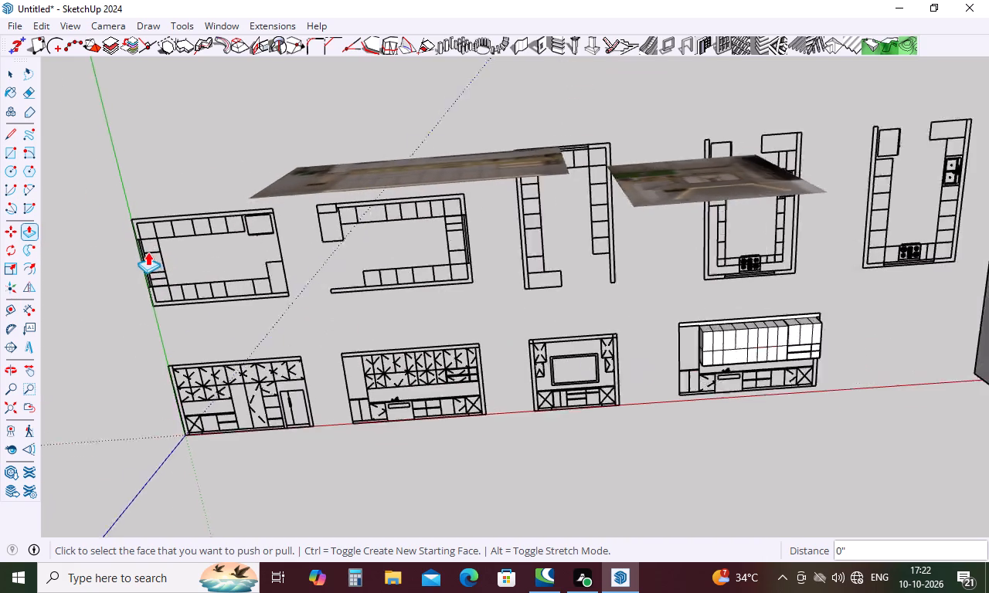
scroll(161, 239, up, 4)
middle_drag(314, 378, 339, 304)
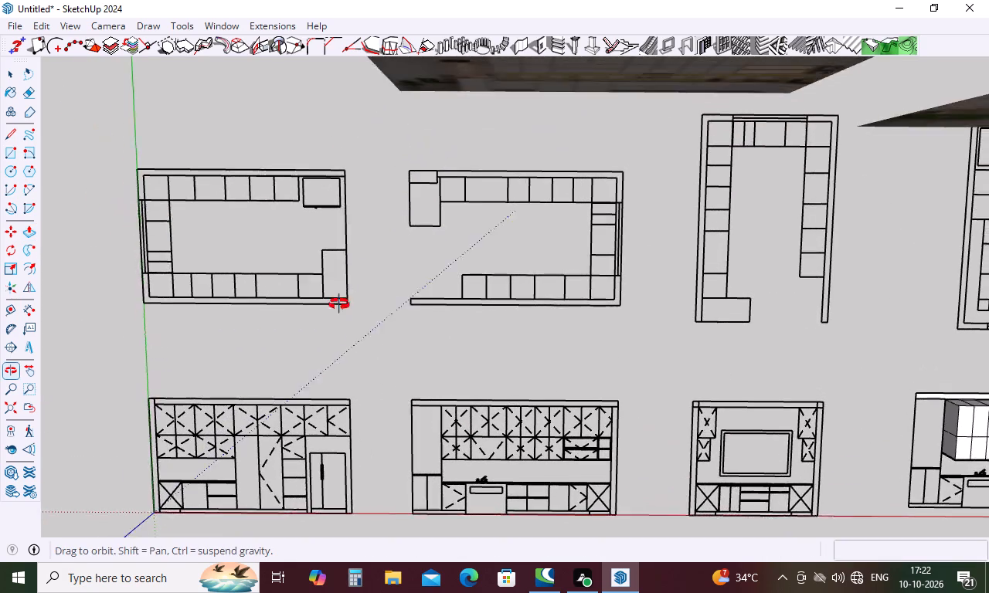
middle_drag(339, 304, 348, 277)
scroll(361, 302, down, 5)
scroll(480, 324, down, 4)
middle_drag(643, 351, 665, 303)
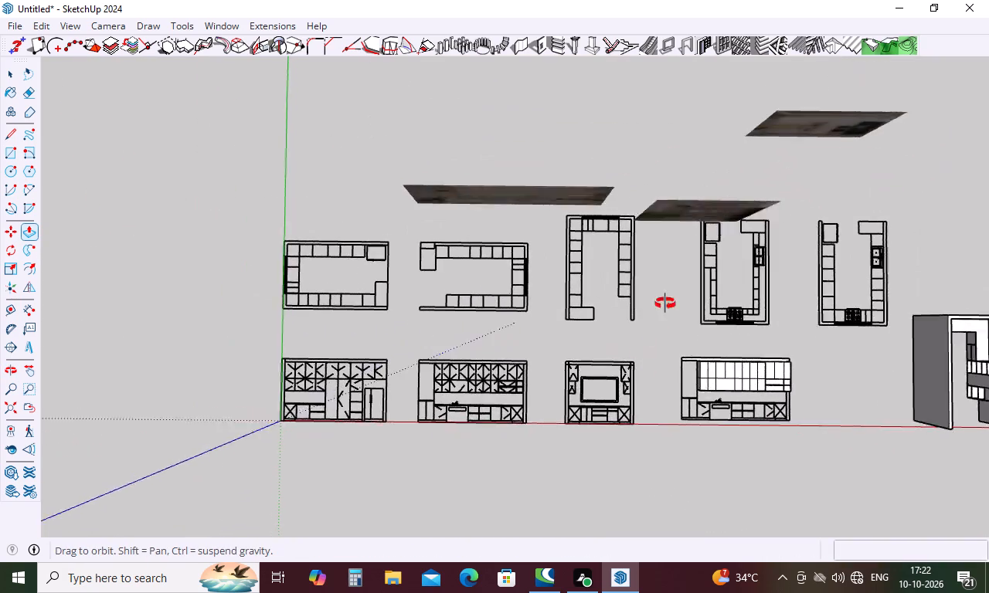
middle_drag(665, 303, 725, 73)
scroll(565, 175, up, 5)
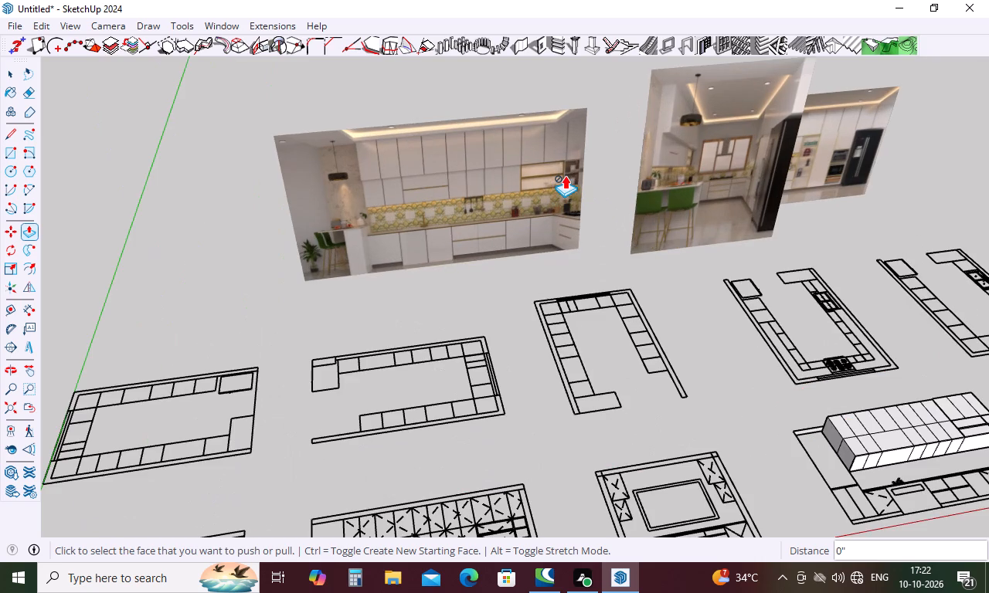
scroll(428, 158, up, 4)
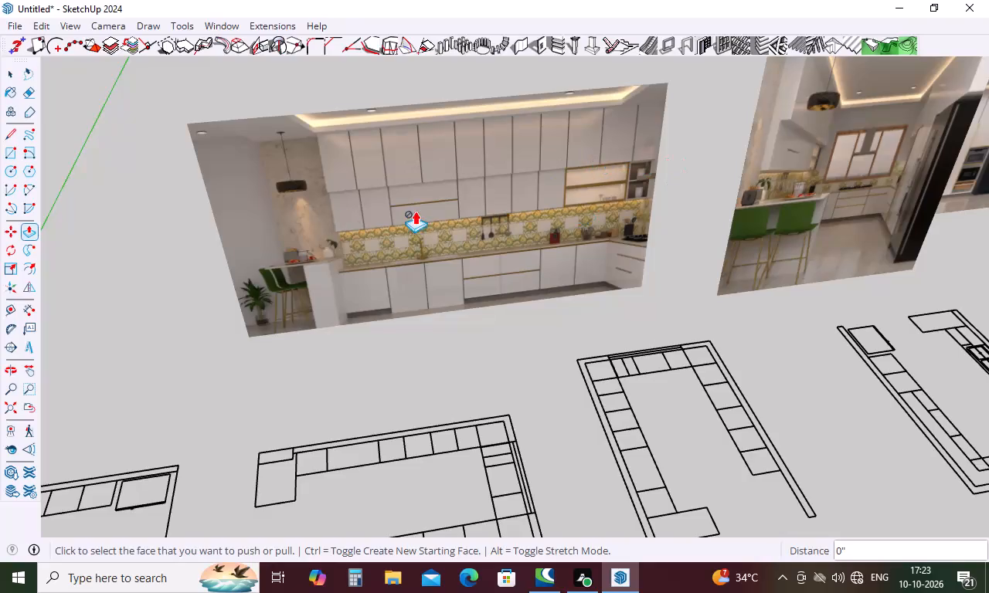
scroll(392, 171, down, 5)
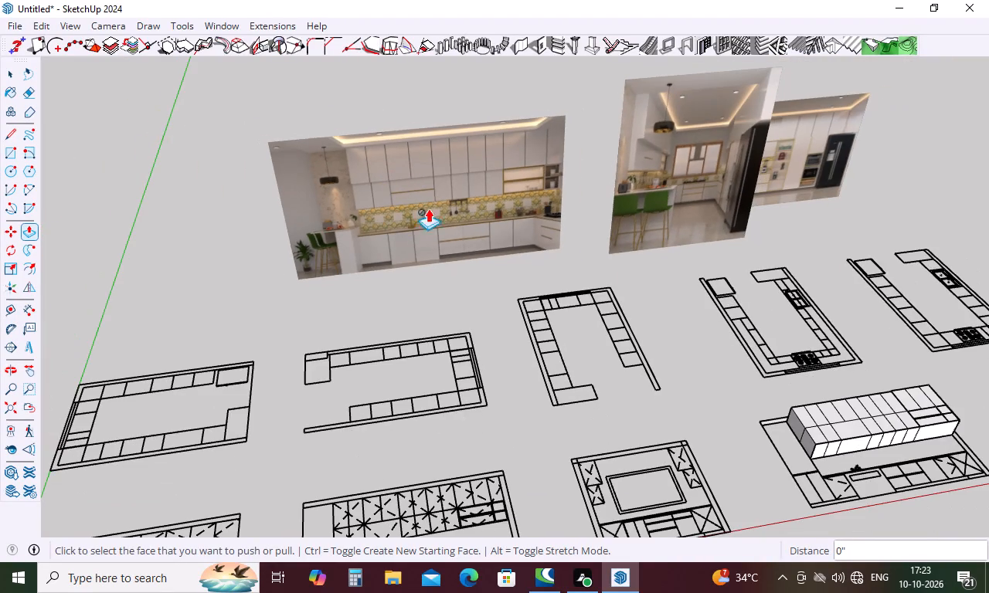
scroll(507, 219, down, 3)
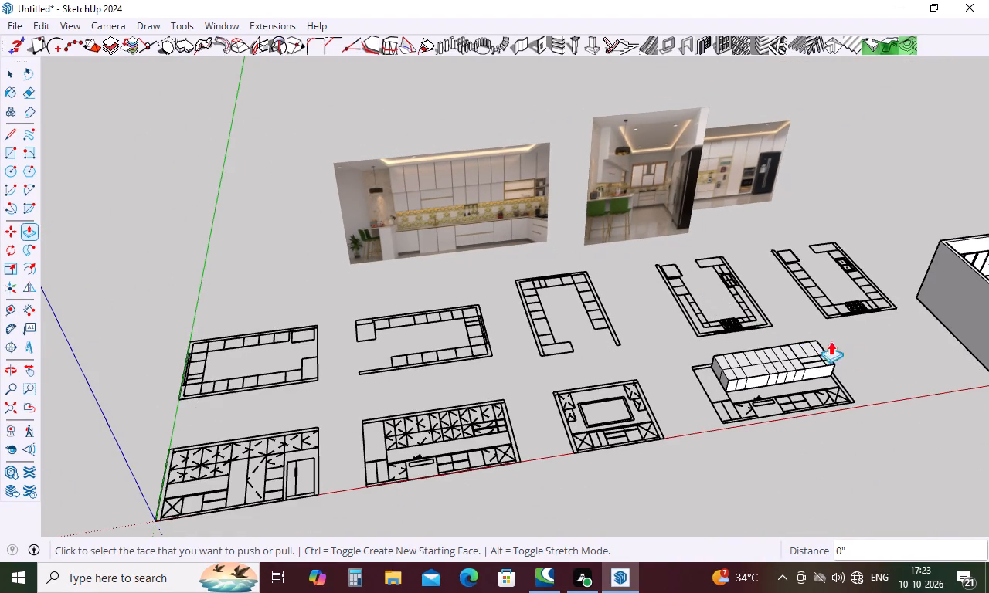
middle_drag(875, 357, 803, 399)
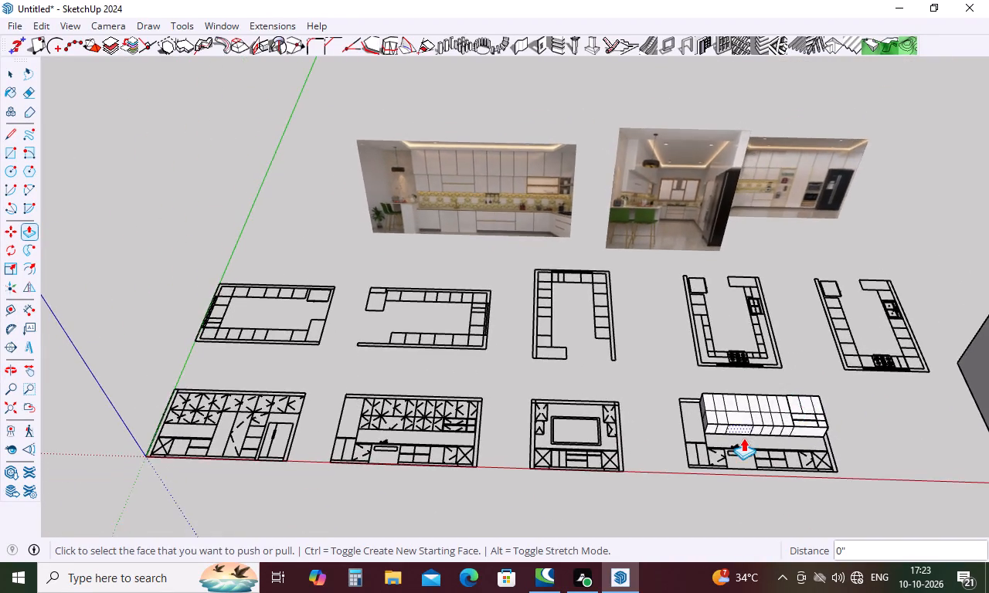
scroll(743, 438, up, 10)
scroll(936, 407, up, 5)
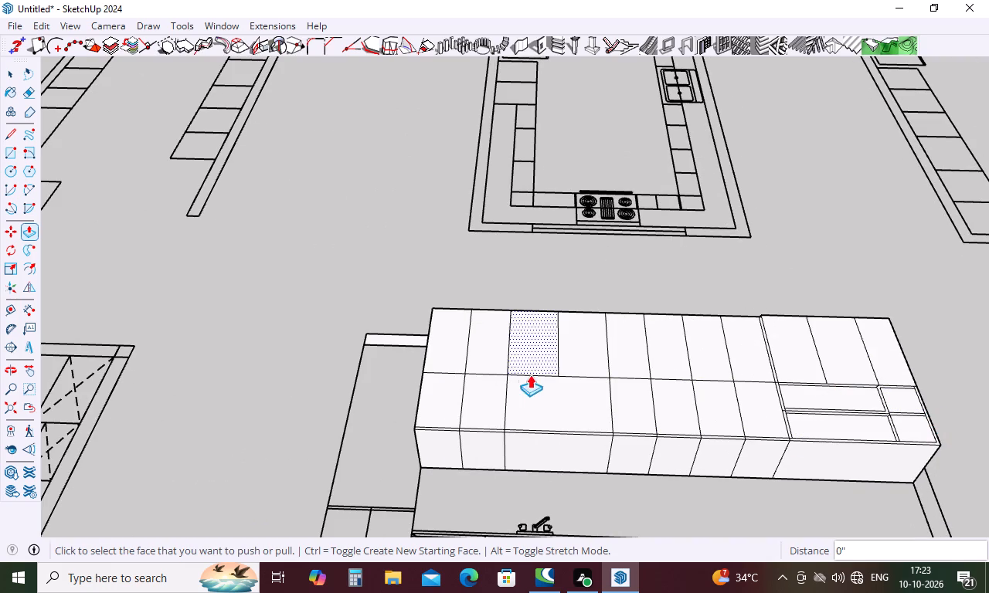
scroll(515, 372, down, 4)
scroll(597, 368, down, 9)
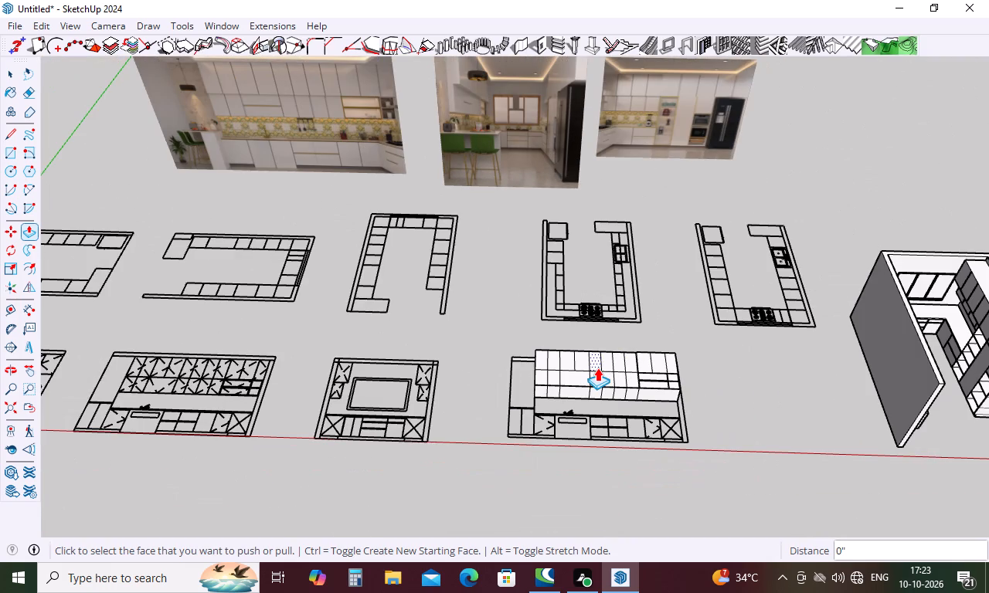
scroll(301, 0, up, 5)
scroll(328, 80, up, 1)
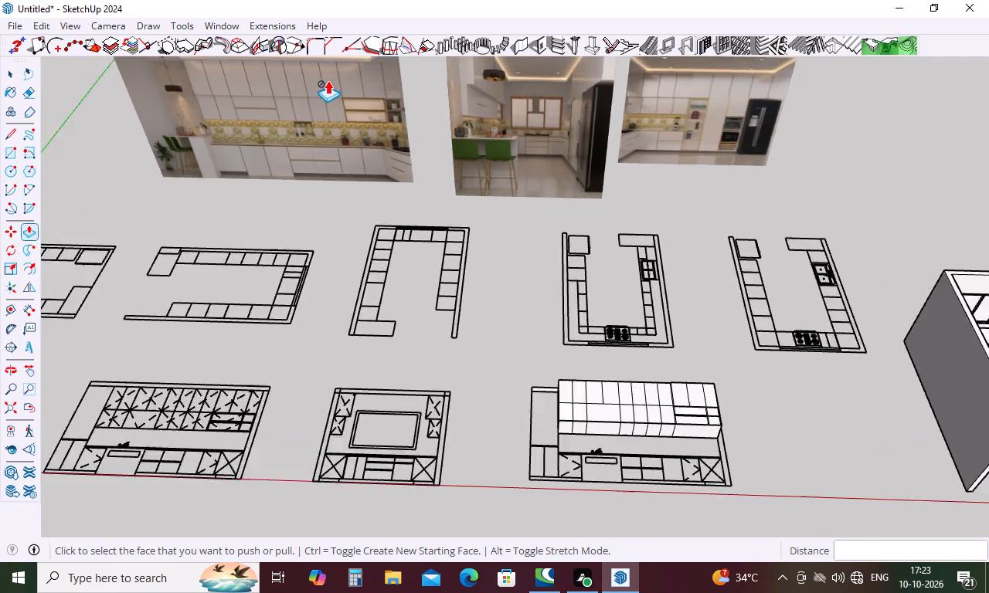
scroll(328, 80, up, 19)
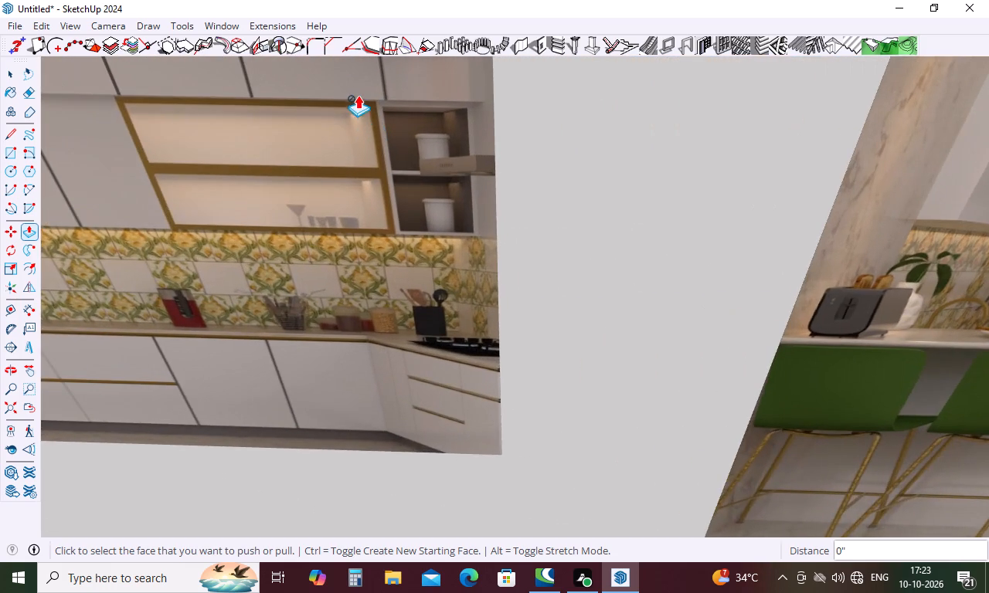
scroll(355, 93, down, 11)
scroll(256, 82, down, 16)
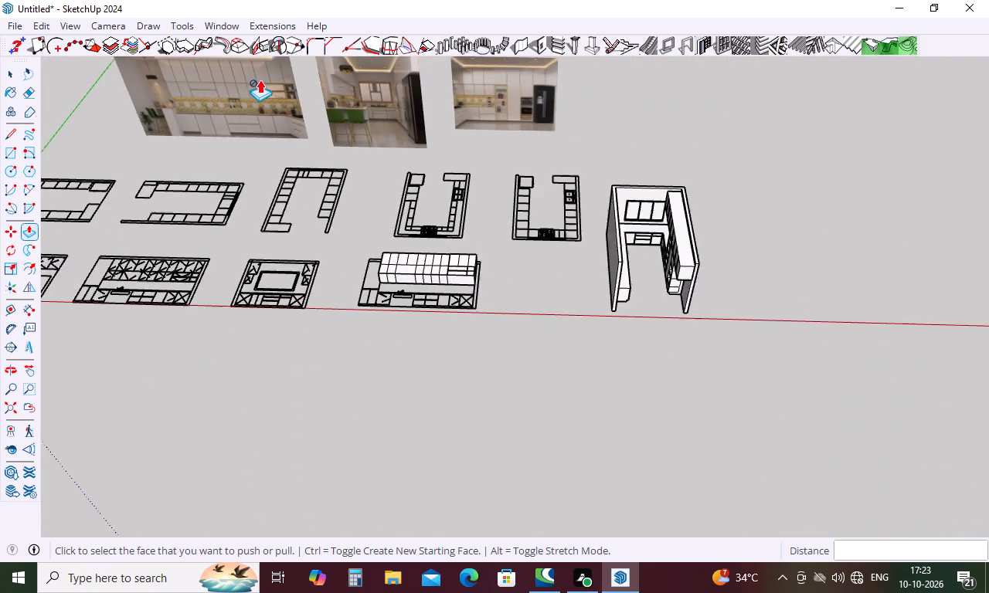
Push the first two lower-row doors of the upper cabinets and the thin base strip segments beneath them back 1'.
middle_drag(377, 246, 411, 382)
scroll(389, 309, up, 12)
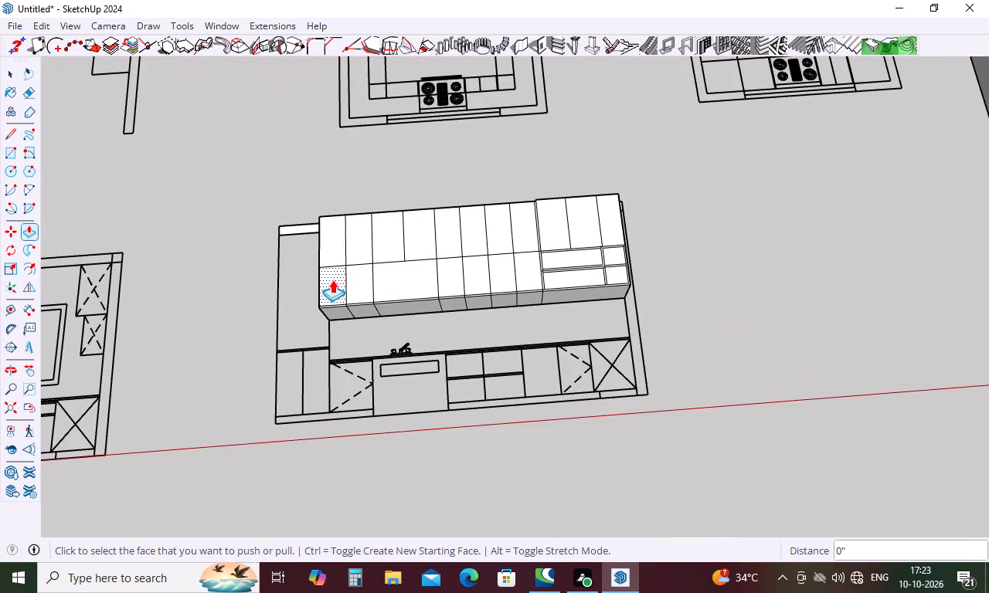
click(329, 283)
text(1')
key(Return)
scroll(329, 302, up, 4)
middle_drag(334, 296, 342, 391)
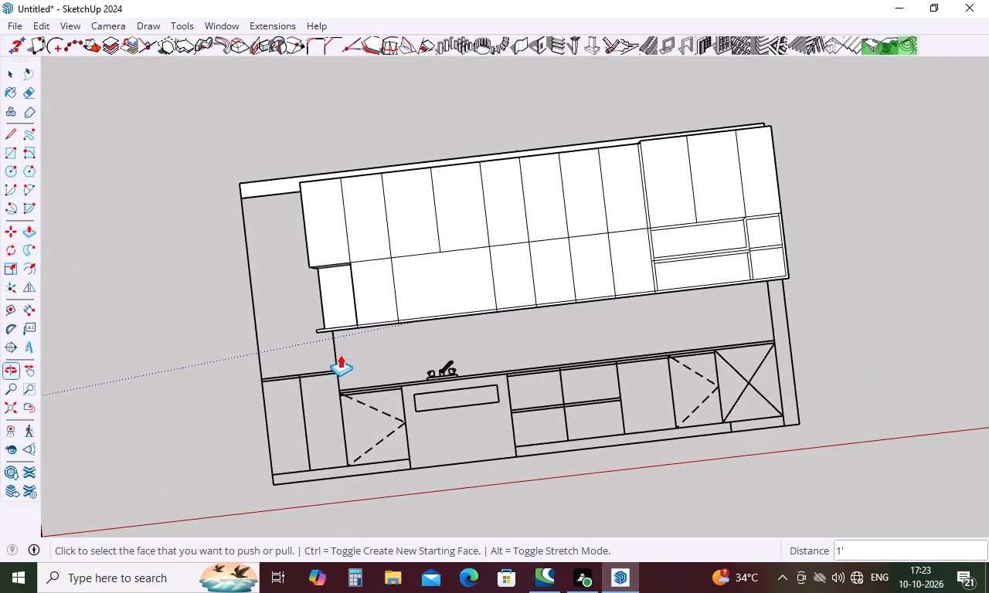
scroll(342, 344, up, 6)
double_click(346, 317)
double_click(392, 307)
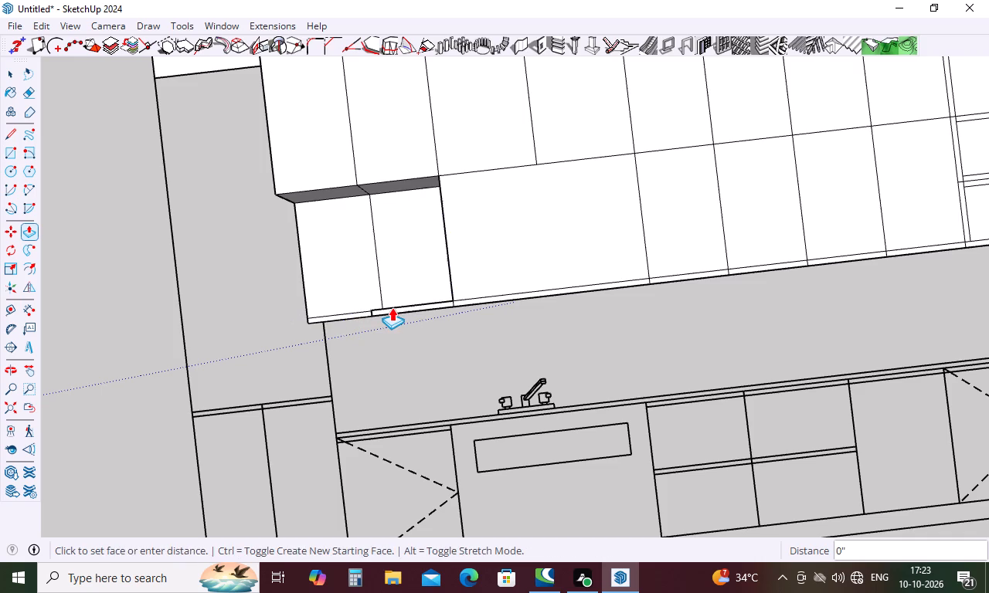
double_click(411, 312)
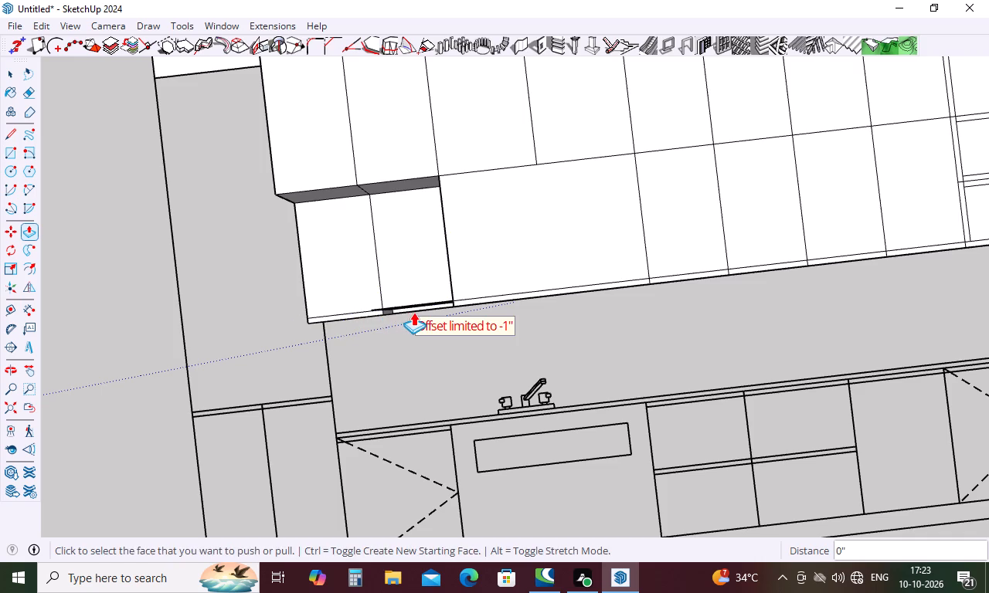
key(ctrl+z)
middle_drag(401, 310, 399, 383)
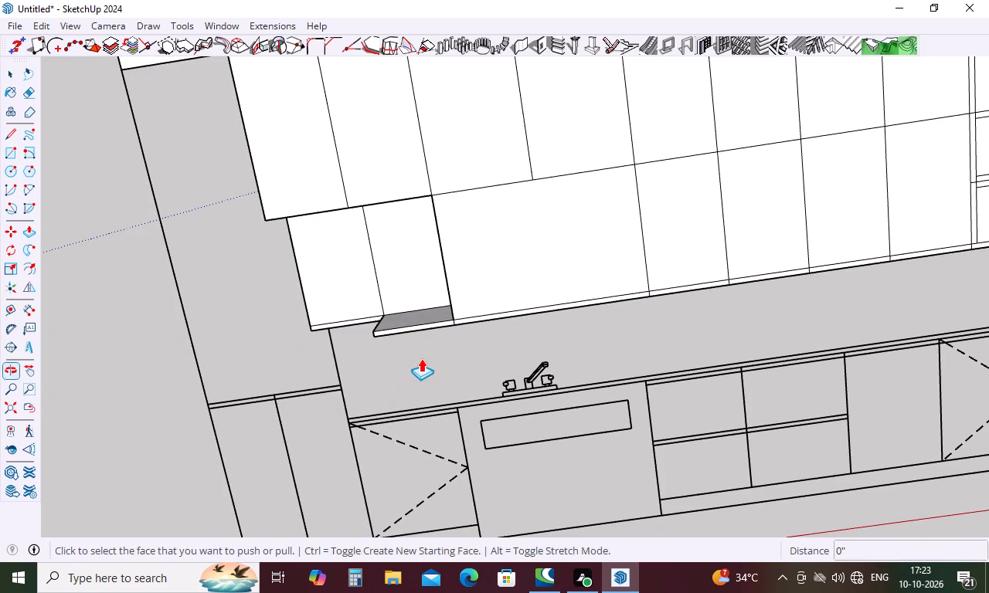
double_click(421, 325)
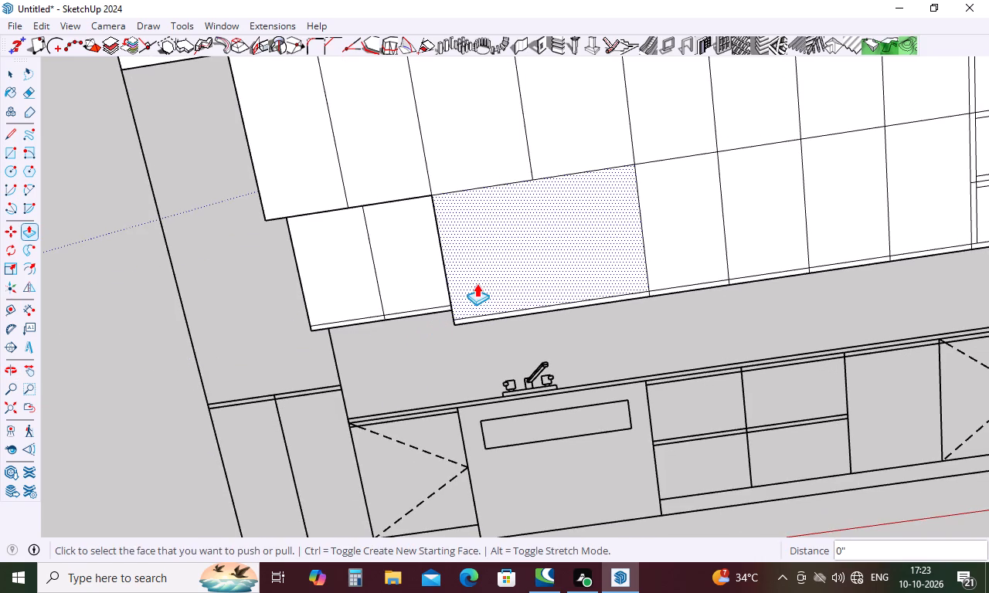
Push the wide third door and the next two doors of the lower upper-cabinet row, with their base strips, back 1'.
double_click(478, 283)
double_click(485, 316)
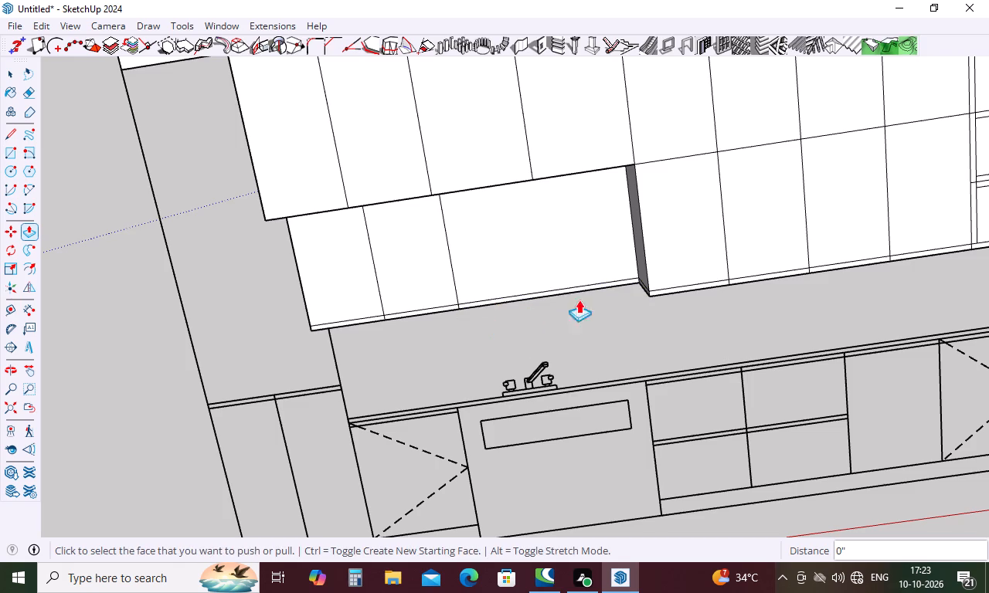
double_click(660, 265)
double_click(666, 282)
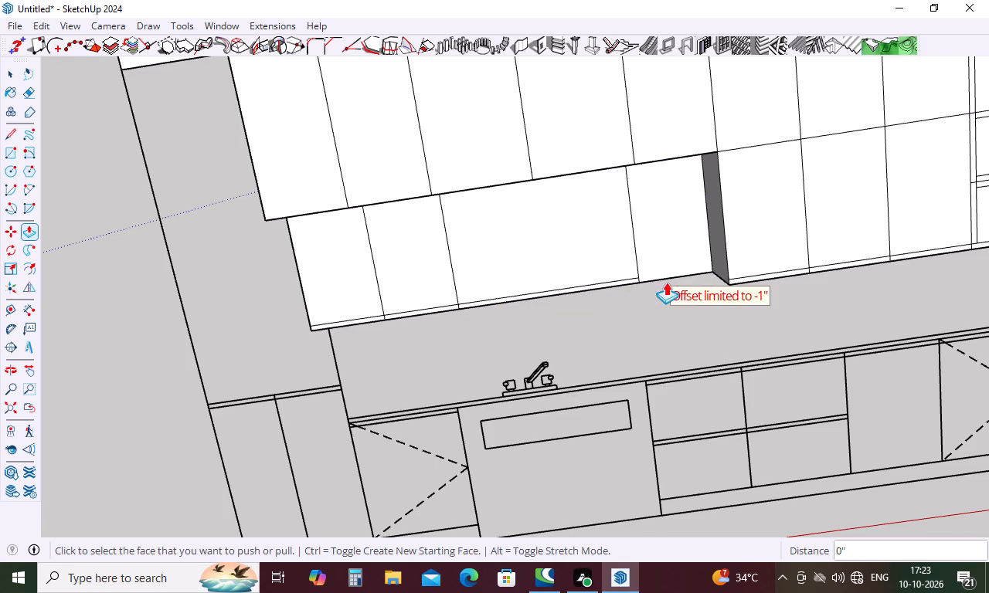
double_click(739, 255)
double_click(743, 272)
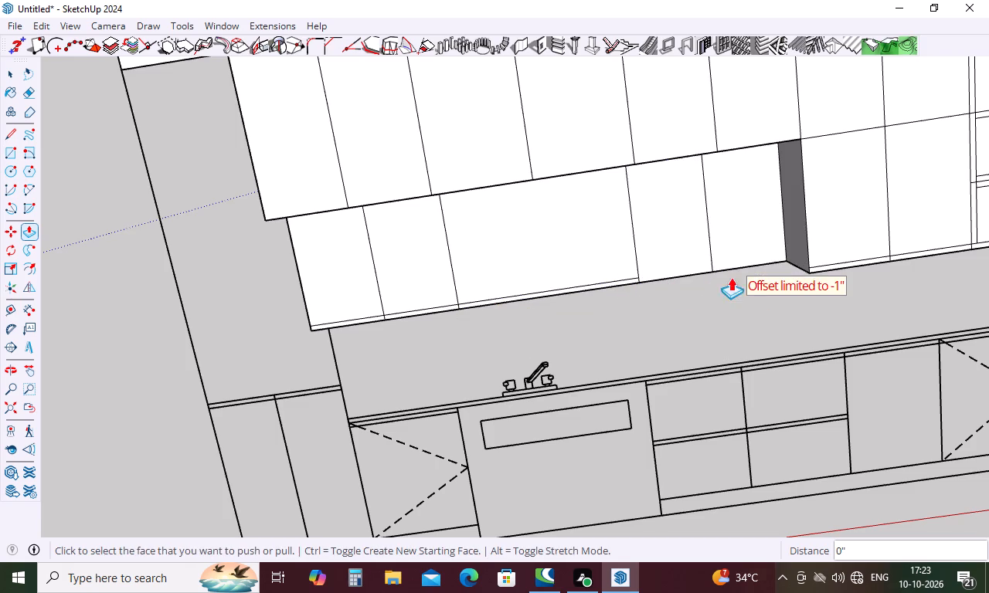
Push the last two doors before the open shelf section, with their base strip segments, back 1'.
scroll(557, 241, down, 5)
middle_drag(559, 242, 800, 226)
scroll(762, 193, down, 6)
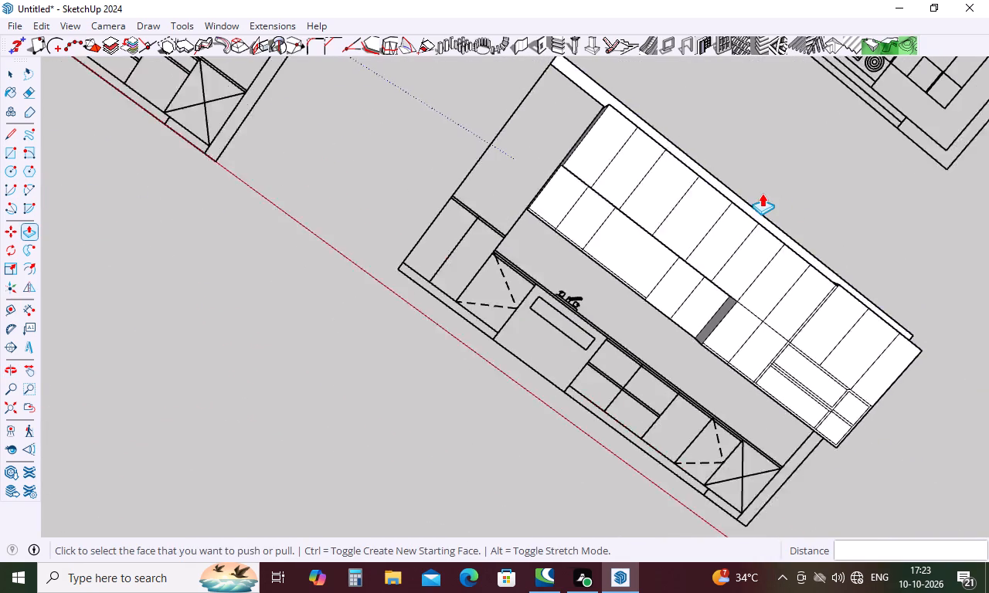
middle_drag(797, 378, 872, 109)
scroll(792, 421, up, 5)
middle_drag(811, 398, 868, 361)
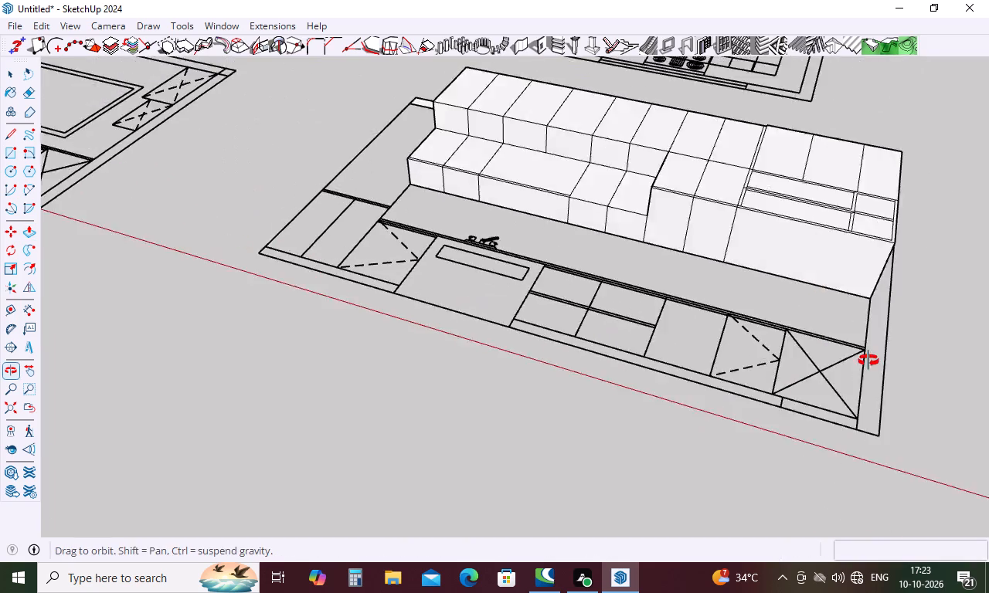
middle_drag(868, 361, 930, 296)
scroll(610, 203, up, 4)
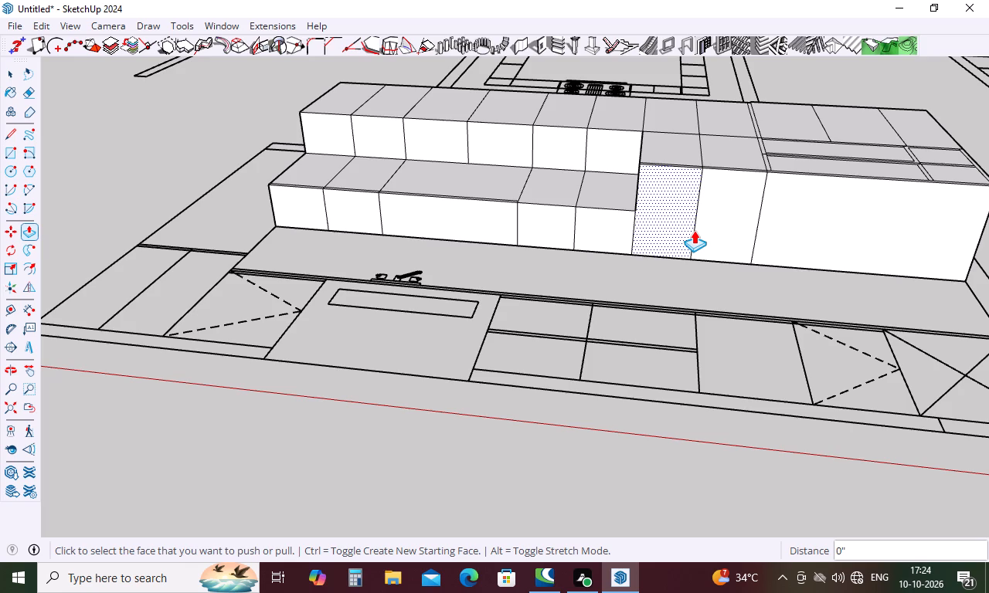
scroll(694, 230, down, 1)
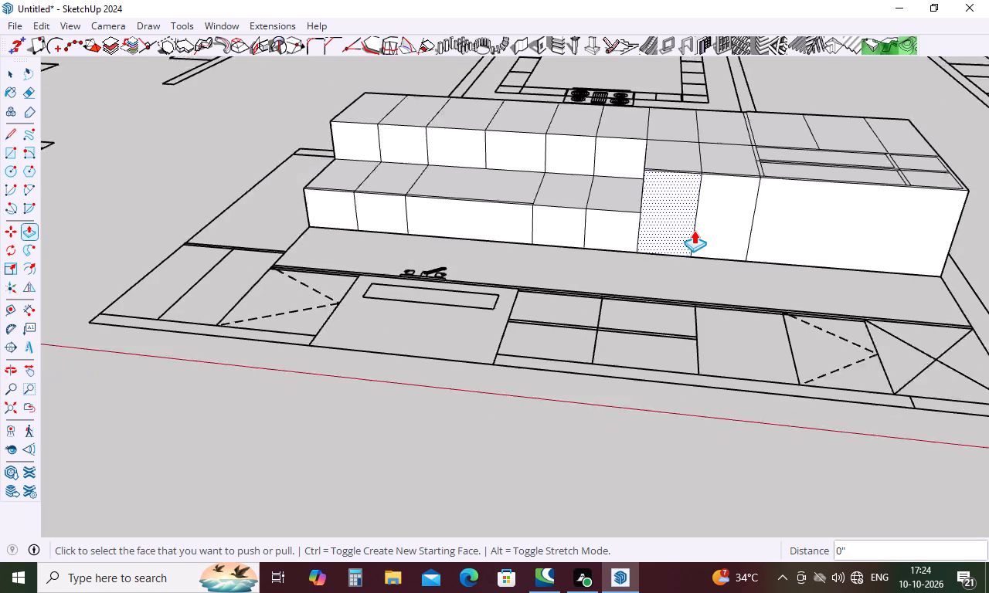
scroll(694, 230, down, 2)
middle_drag(693, 231, 694, 376)
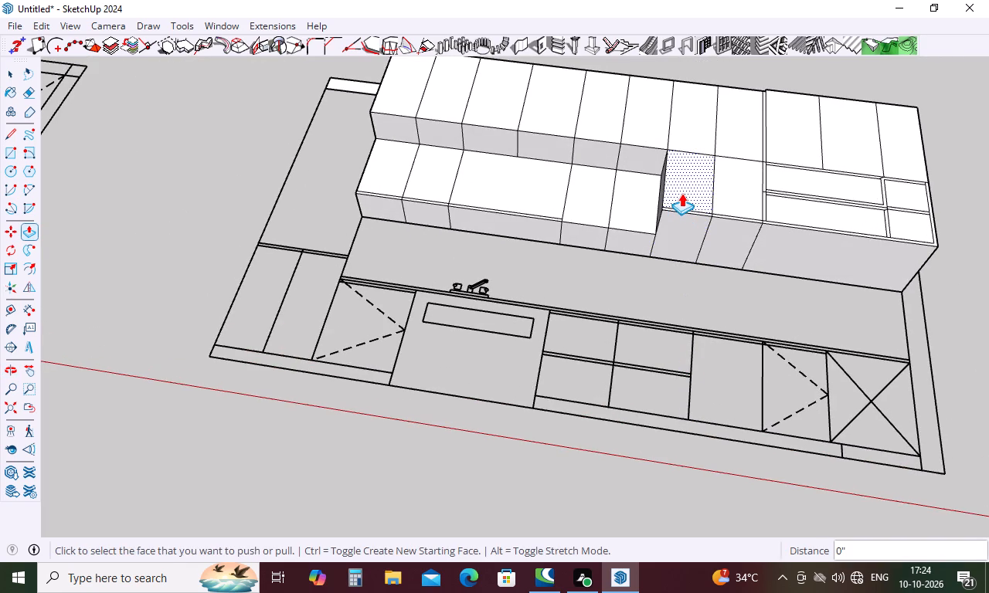
double_click(682, 193)
middle_drag(684, 202, 678, 281)
scroll(696, 226, up, 5)
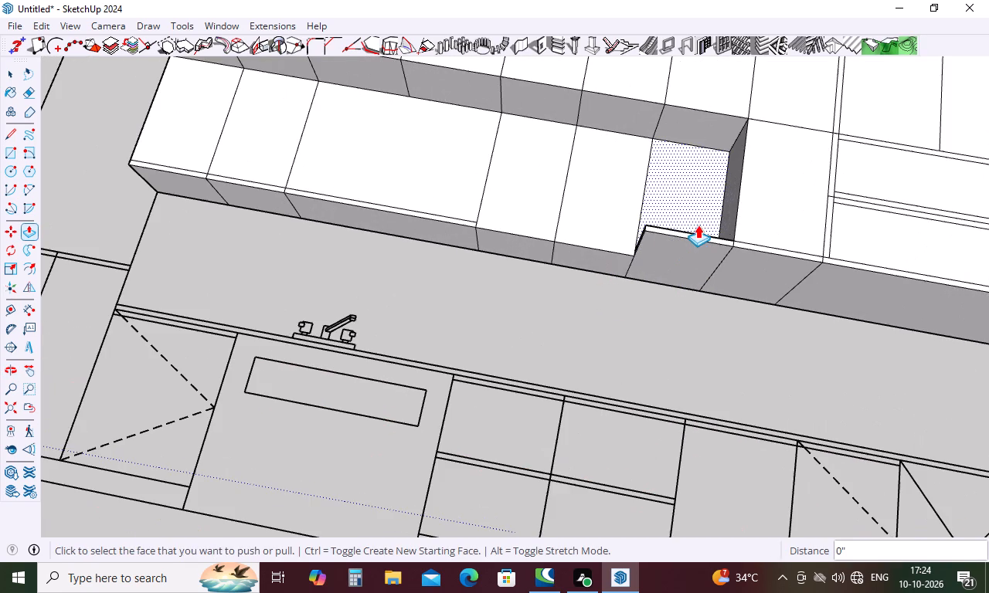
double_click(699, 236)
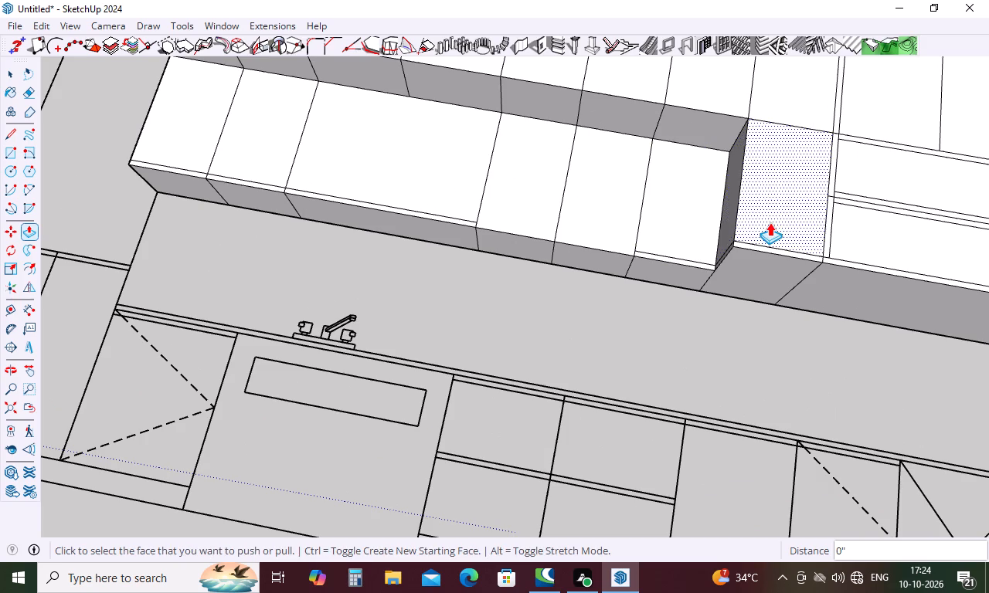
double_click(770, 222)
double_click(767, 249)
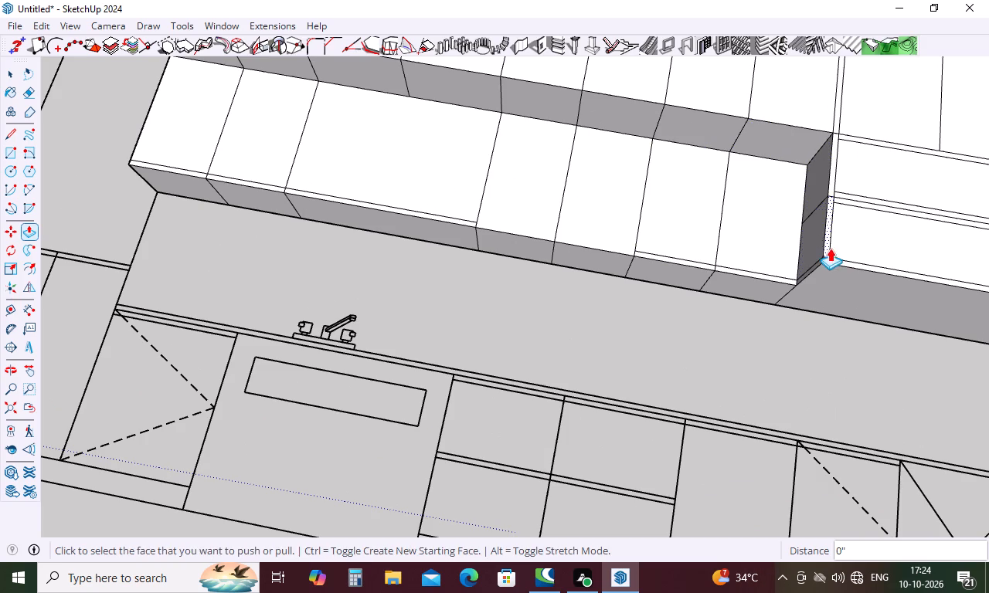
Push the shelf section's long upper opening and the frame strips above and beside it back 1', undoing any extra push.
double_click(855, 179)
scroll(709, 190, down, 4)
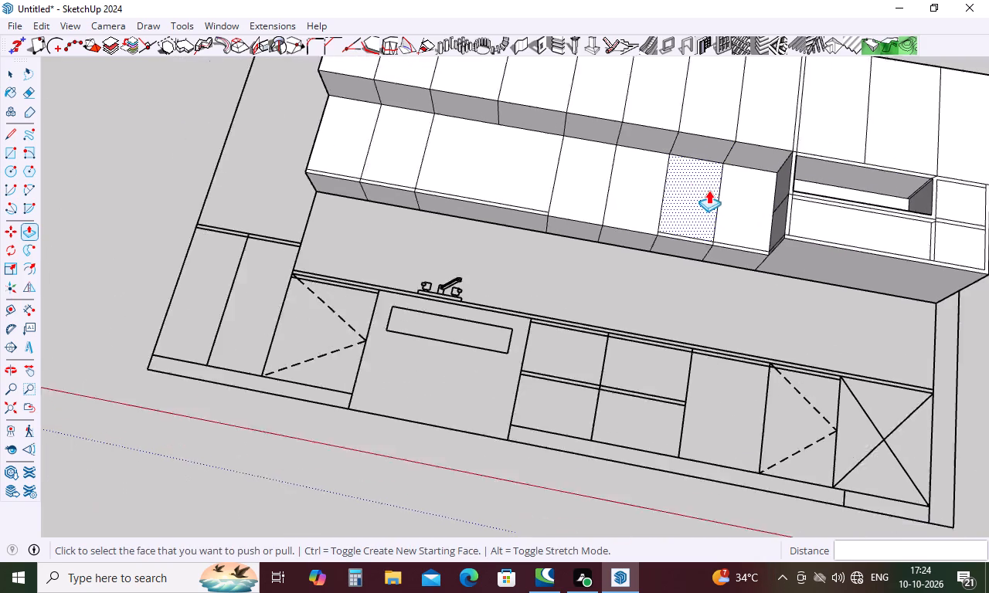
scroll(709, 190, down, 1)
middle_drag(893, 179, 894, 243)
scroll(896, 183, up, 5)
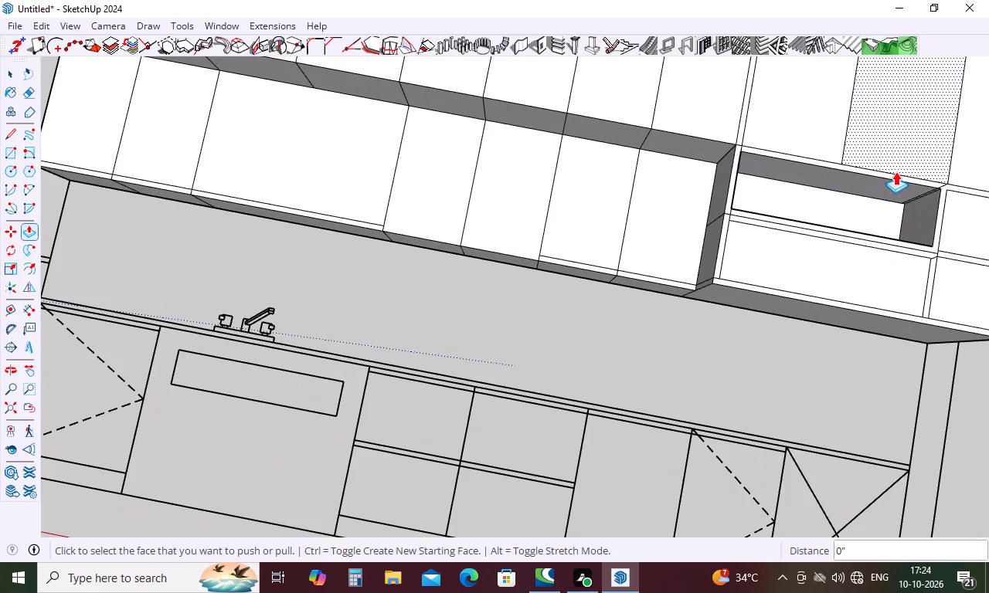
double_click(890, 174)
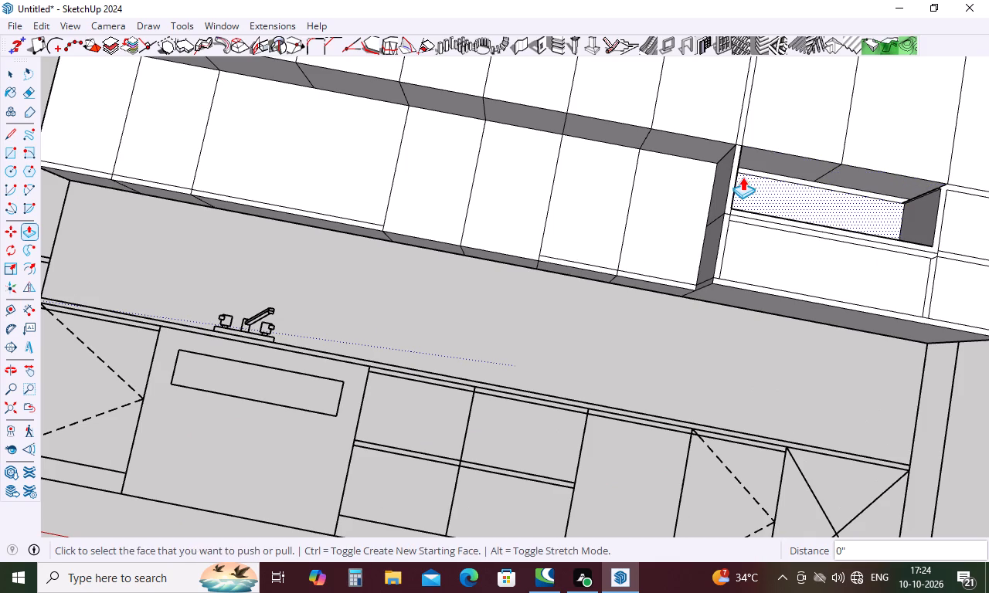
double_click(737, 175)
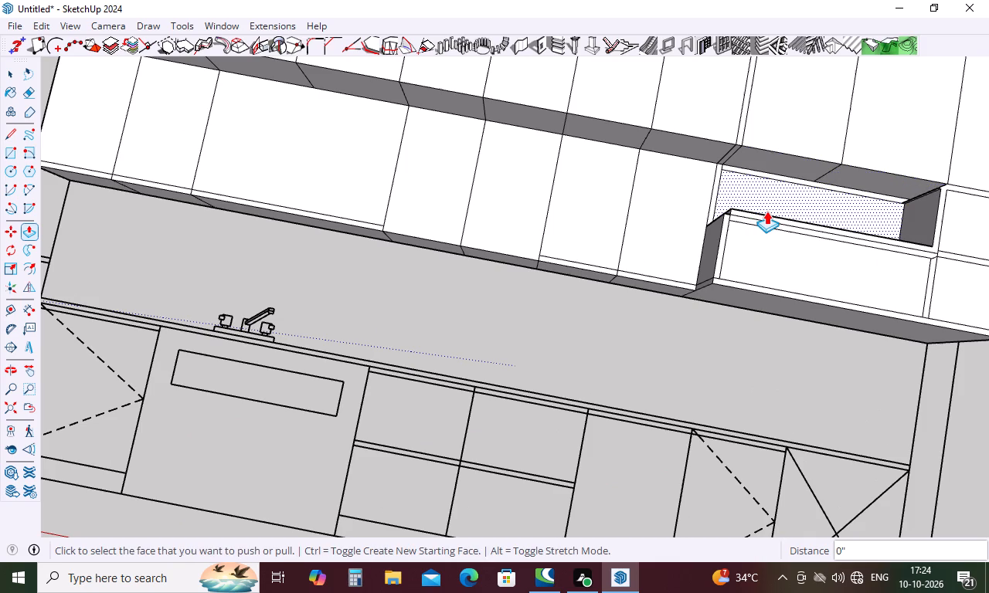
double_click(766, 211)
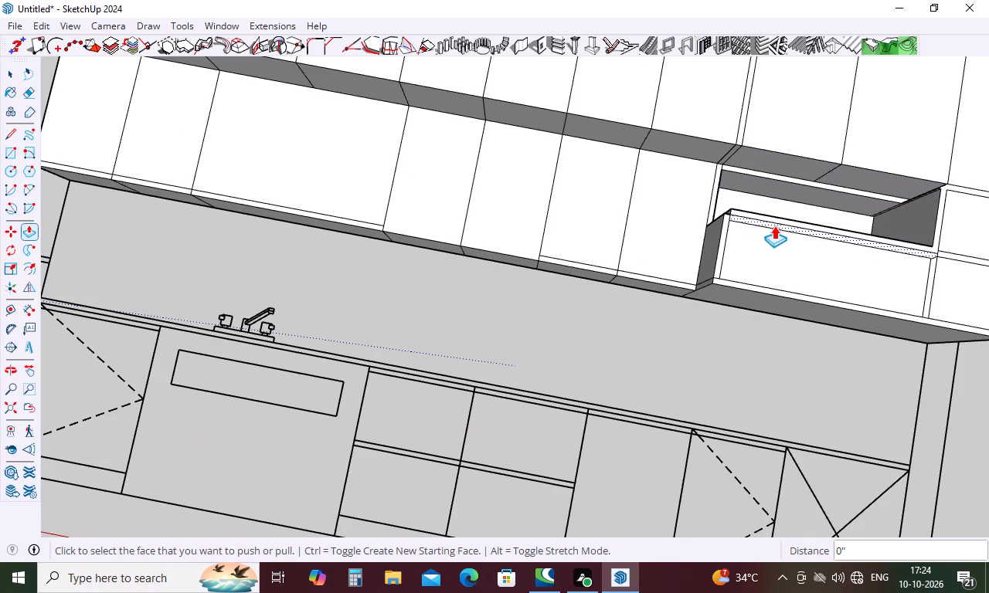
key(ctrl+z)
Push the shelf section's connected inner frame strip and its outer side and bottom border back 1'.
middle_drag(789, 222, 790, 311)
scroll(702, 168, down, 5)
scroll(910, 177, up, 10)
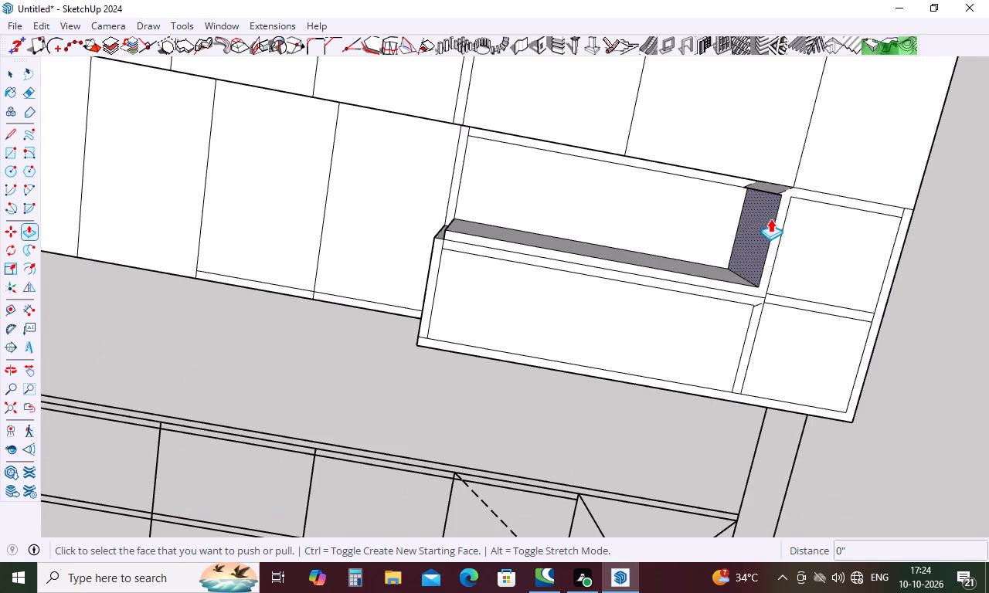
double_click(818, 198)
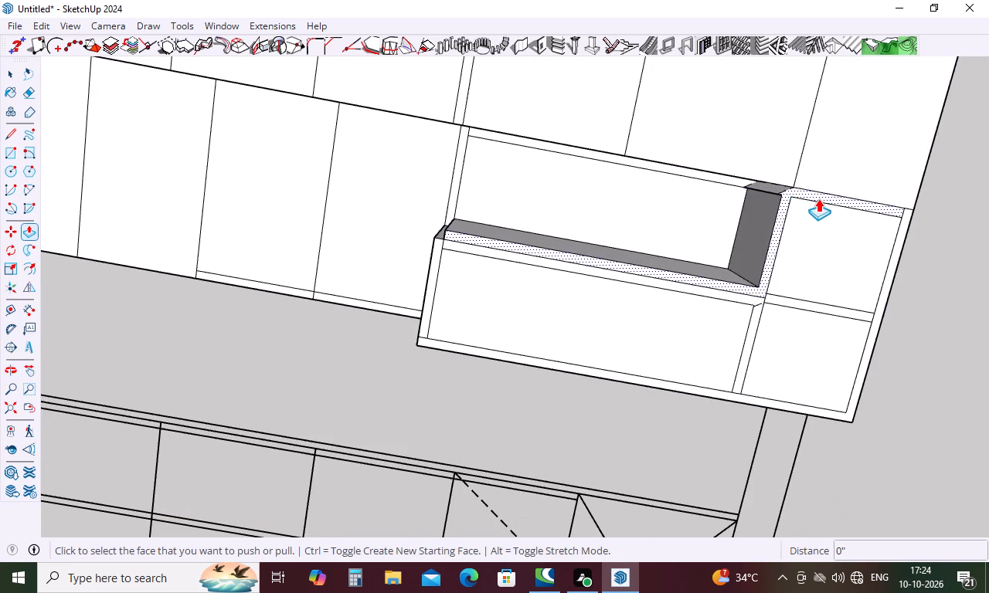
double_click(903, 234)
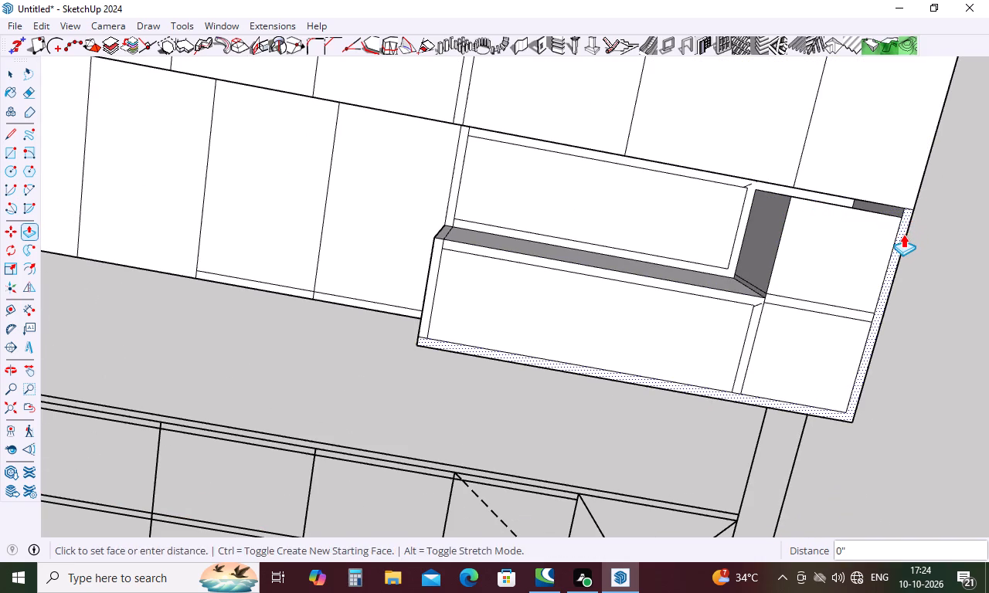
key(ctrl+z)
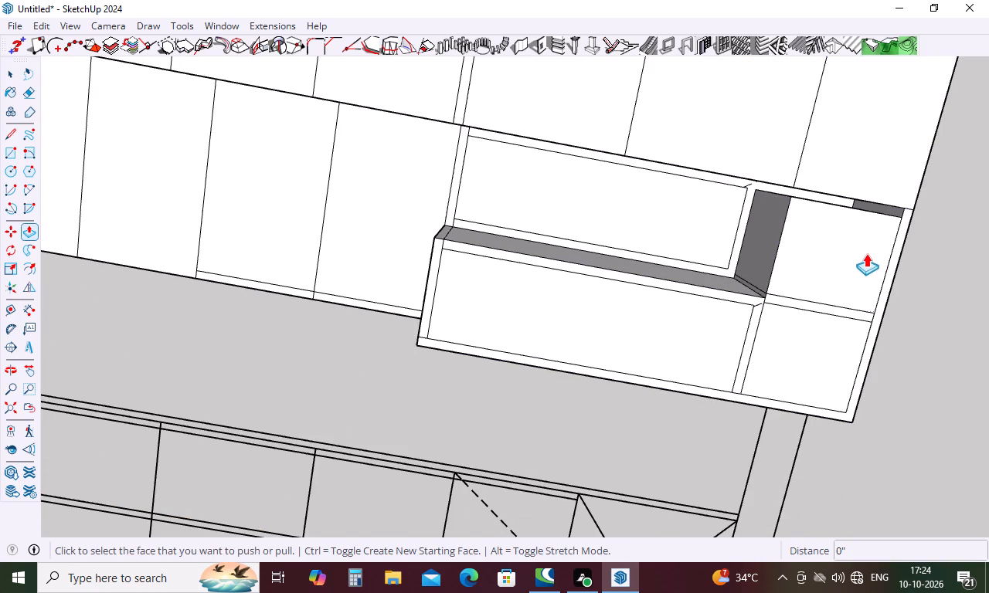
double_click(900, 226)
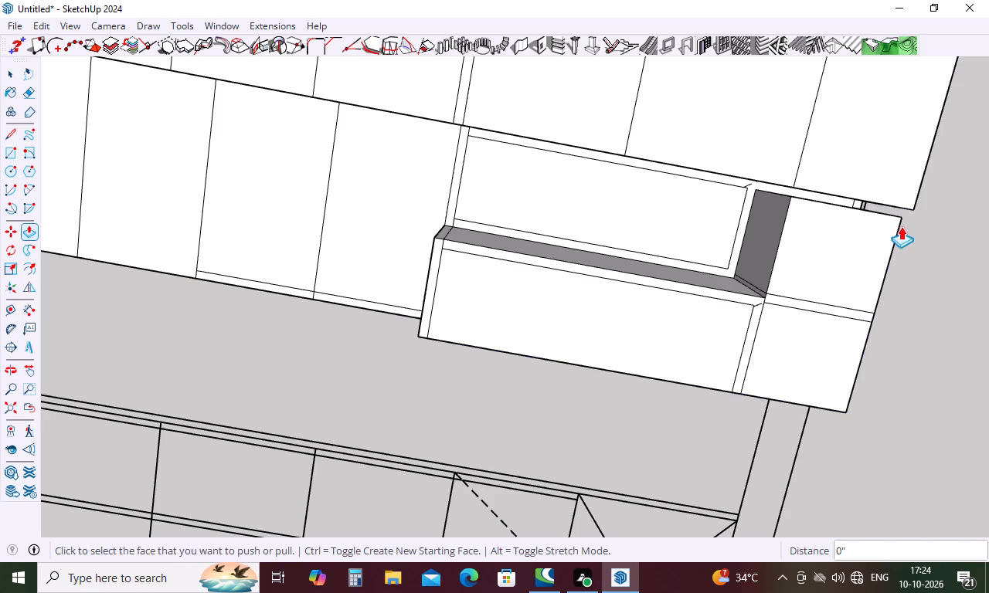
Push the remaining shelf compartments and the protruding divider strips around them back 1', flush with the recessed lower row.
middle_drag(908, 229, 677, 196)
scroll(715, 165, down, 11)
middle_drag(849, 173, 796, 191)
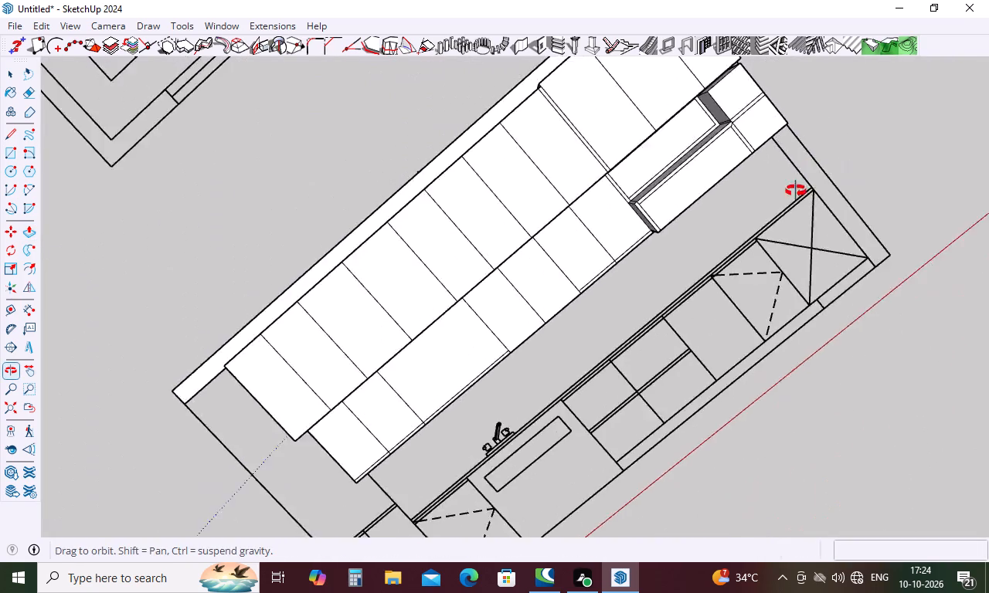
middle_drag(796, 191, 724, 202)
scroll(722, 198, down, 11)
middle_drag(705, 283, 634, 73)
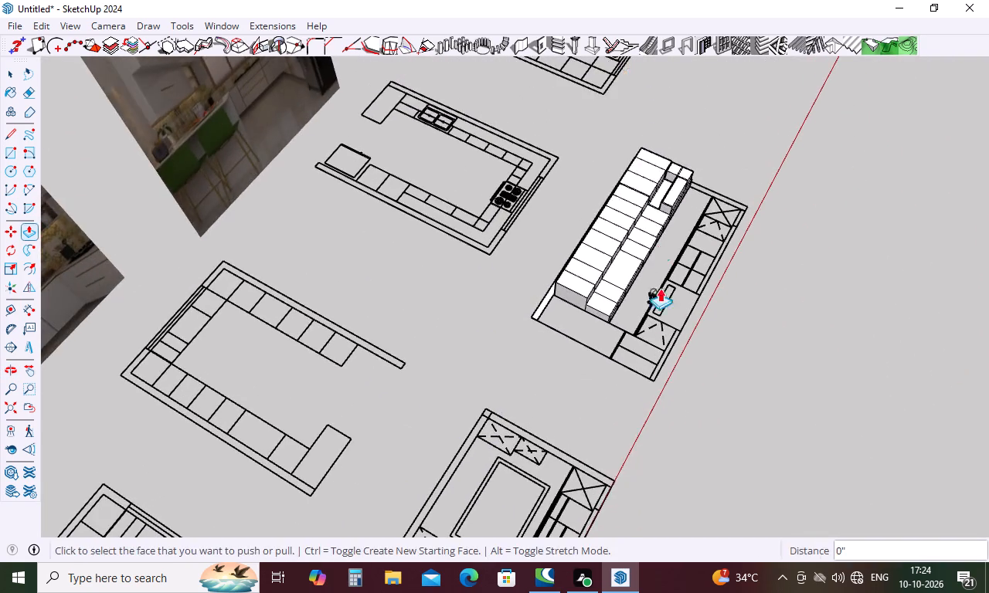
middle_drag(660, 306, 614, 93)
middle_drag(788, 246, 363, 337)
scroll(483, 378, up, 9)
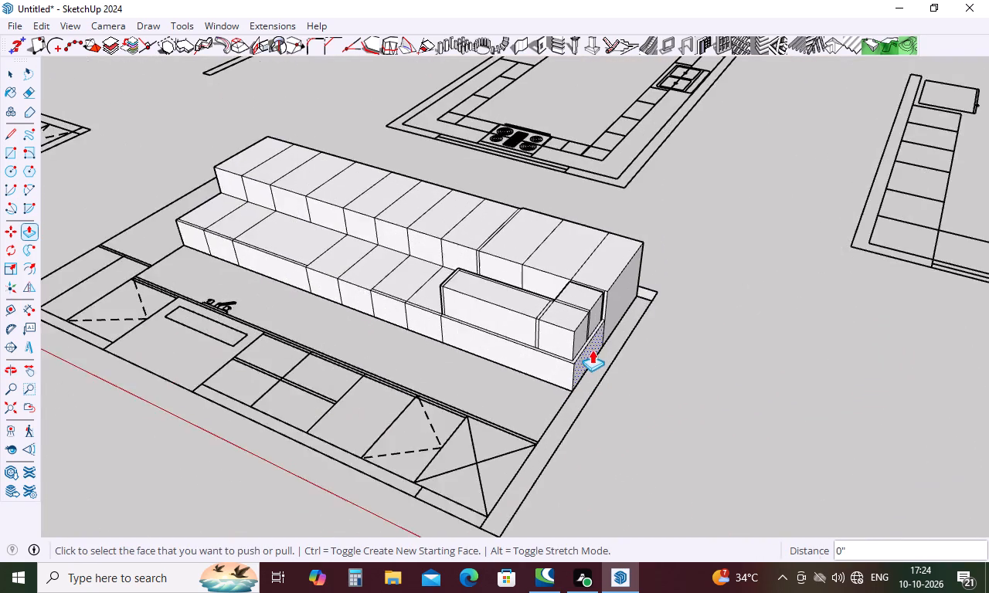
scroll(592, 350, up, 6)
double_click(592, 256)
double_click(556, 283)
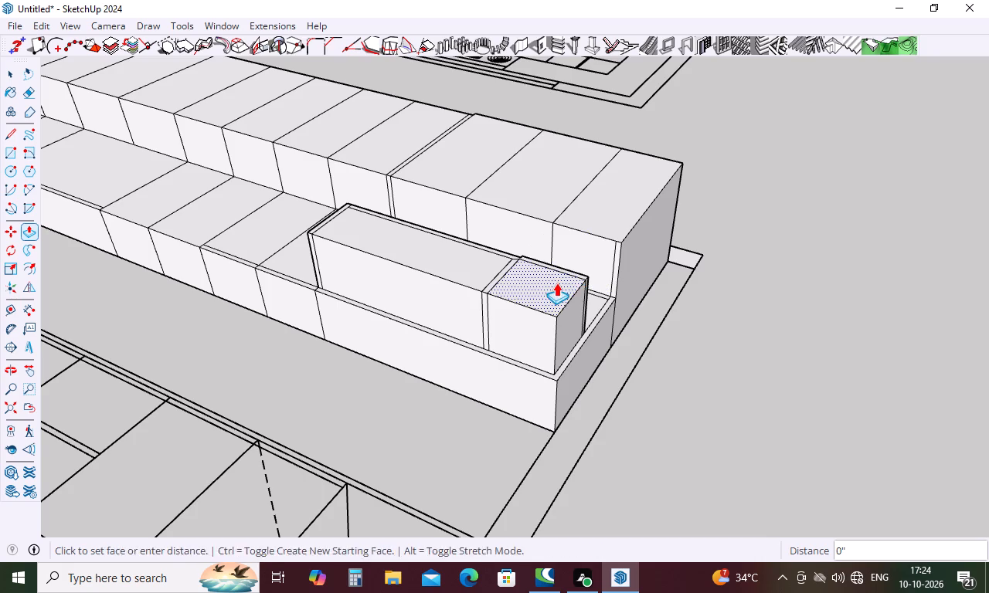
double_click(461, 269)
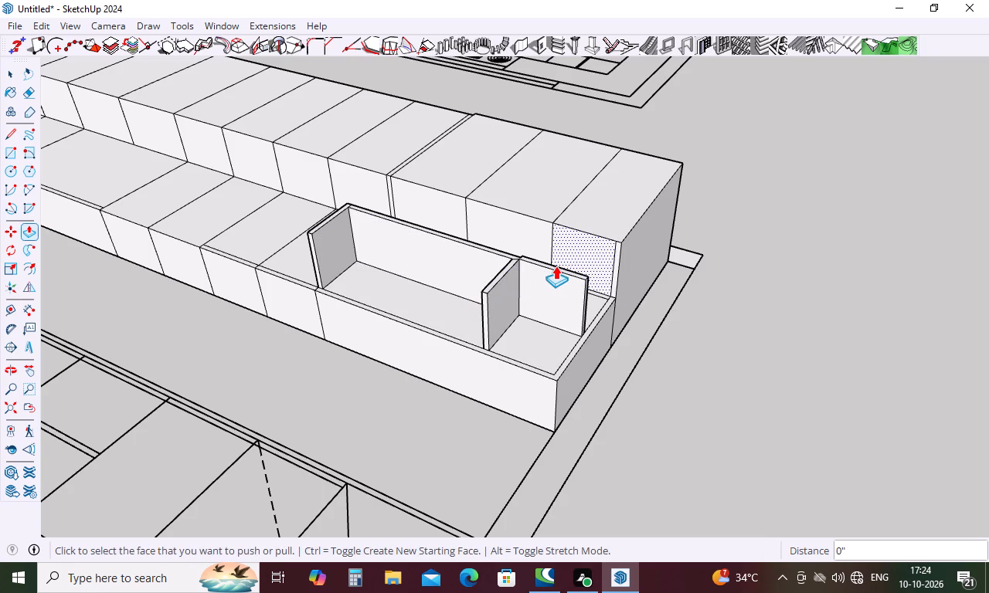
double_click(560, 269)
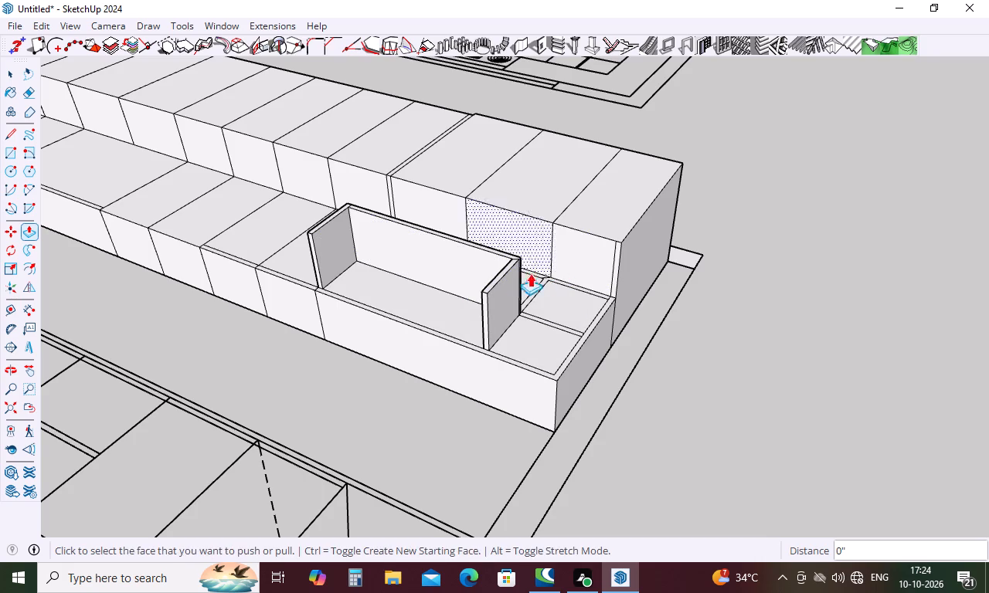
double_click(500, 276)
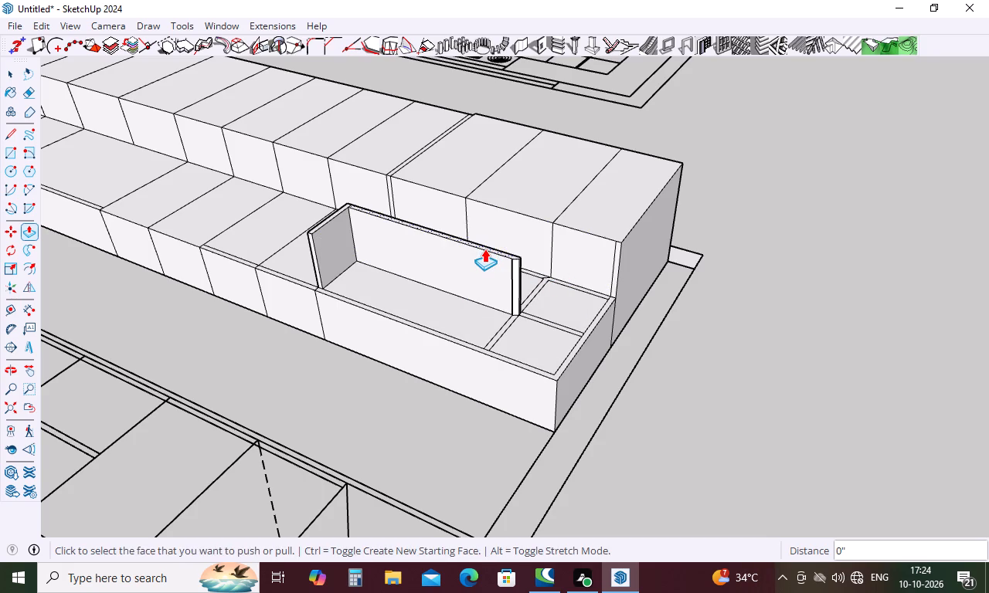
double_click(484, 249)
double_click(335, 215)
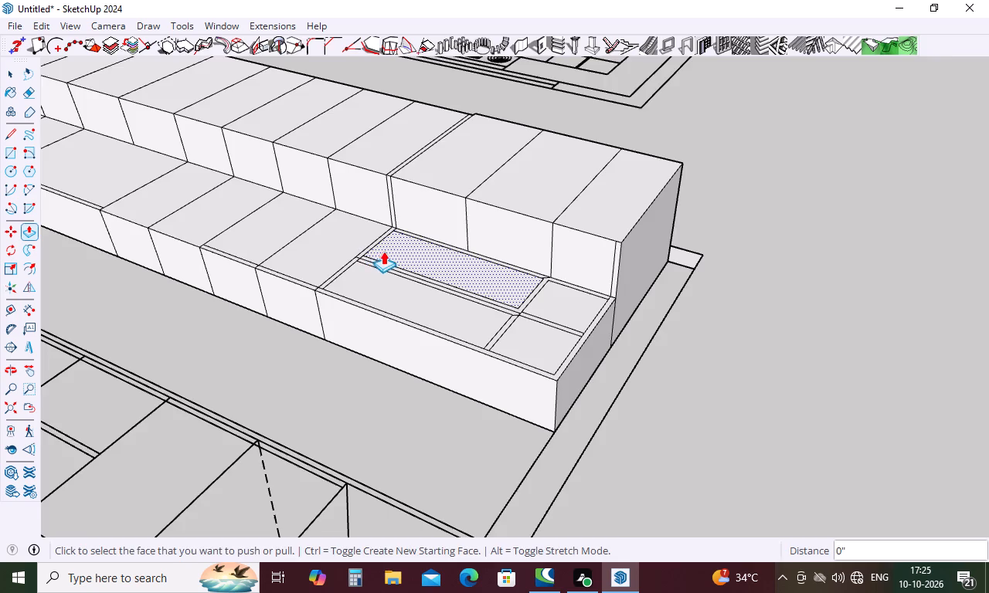
Inspect the recessed lower cabinet row and shelf section from the front, alongside the neighbouring elevations and kitchen plans.
middle_drag(385, 252, 457, 338)
scroll(611, 288, down, 11)
middle_drag(624, 315, 703, 458)
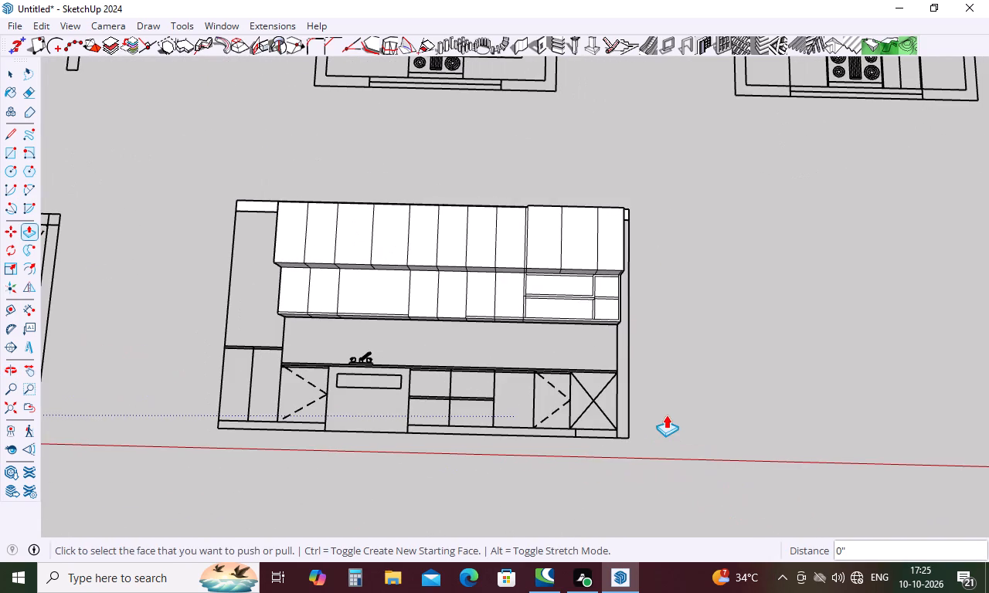
scroll(621, 327, down, 6)
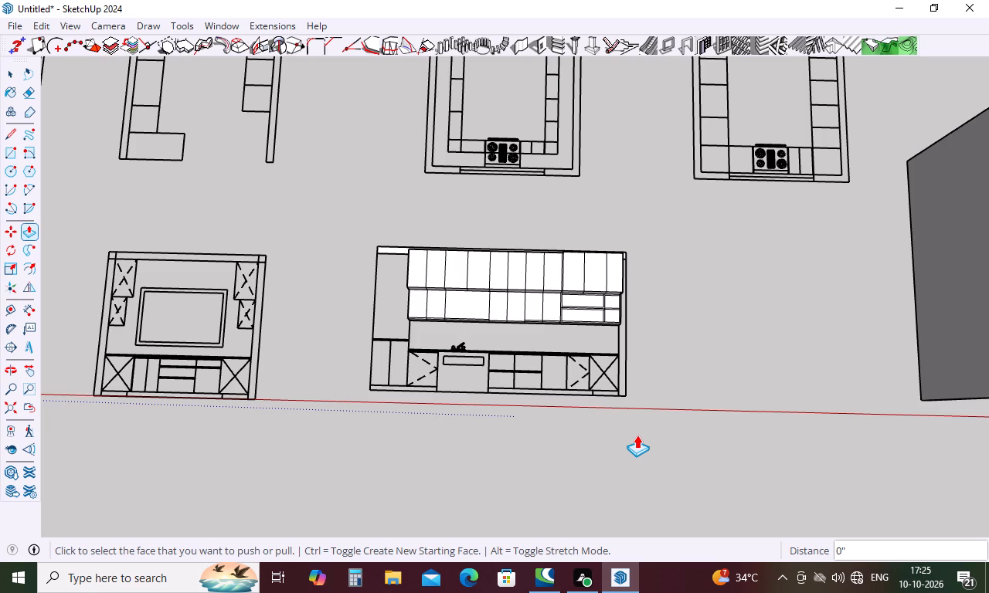
scroll(613, 460, down, 4)
scroll(613, 460, up, 5)
scroll(613, 460, down, 5)
scroll(613, 460, up, 4)
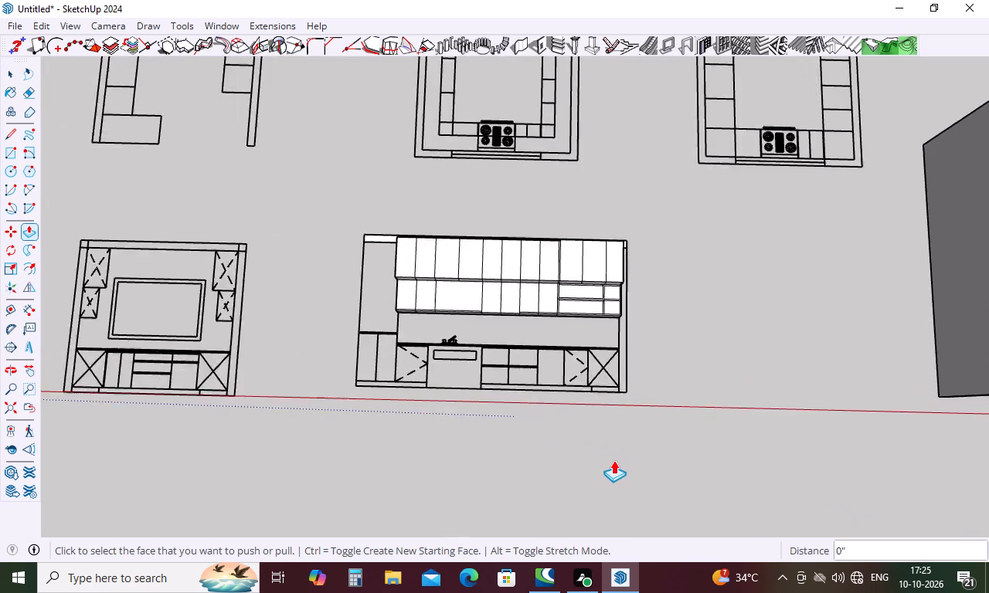
scroll(613, 460, down, 5)
scroll(613, 460, up, 5)
scroll(613, 460, down, 4)
middle_drag(614, 459, 646, 472)
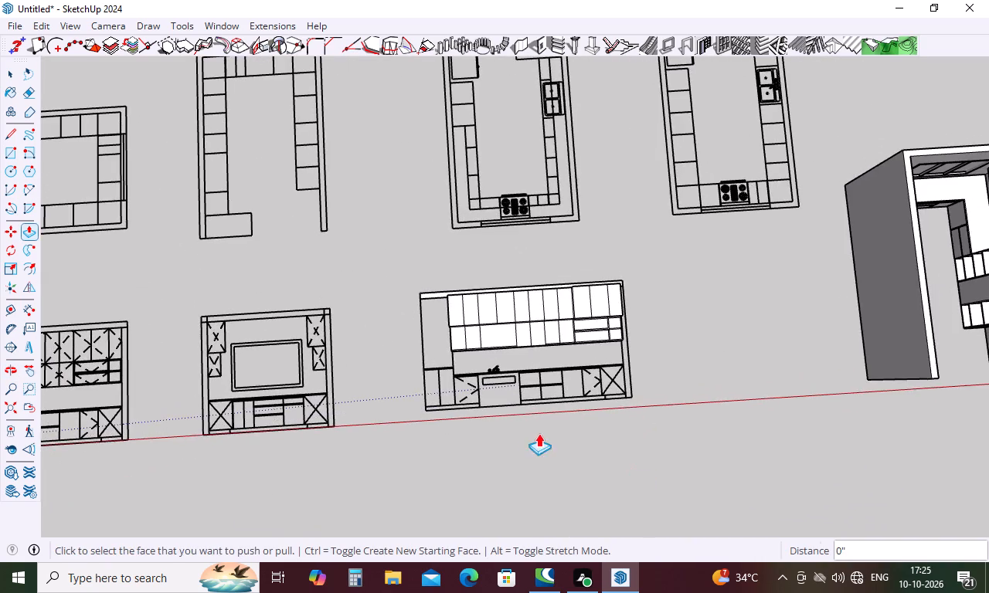
scroll(513, 409, up, 6)
scroll(568, 307, up, 5)
scroll(573, 220, up, 5)
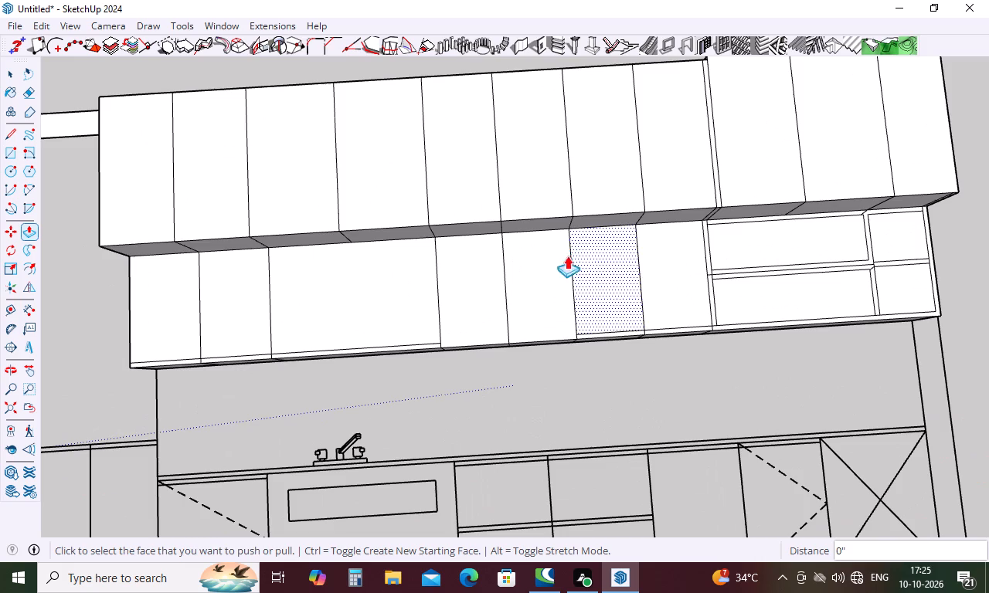
scroll(590, 279, down, 12)
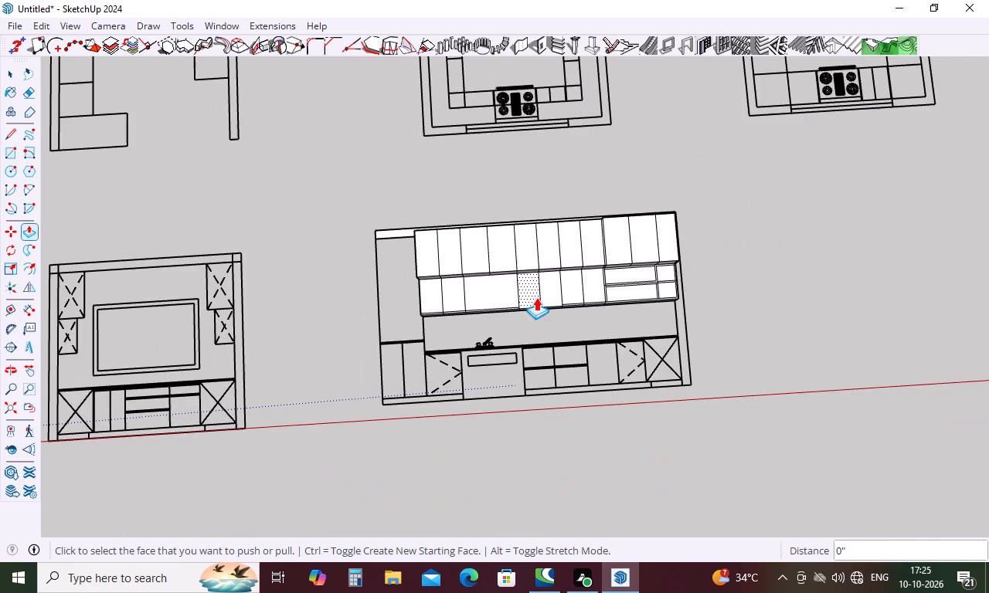
Move the wide reference photo of the long cabinet wall forward from behind the plans to beside the elevations.
scroll(550, 296, up, 5)
middle_click(557, 303)
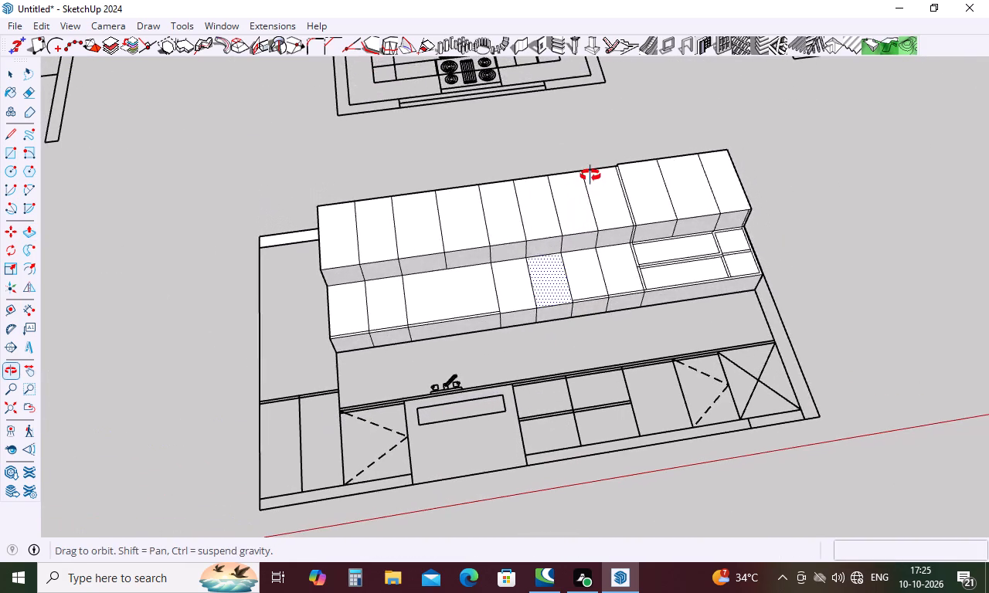
scroll(558, 307, up, 1)
scroll(566, 284, down, 12)
scroll(566, 282, down, 11)
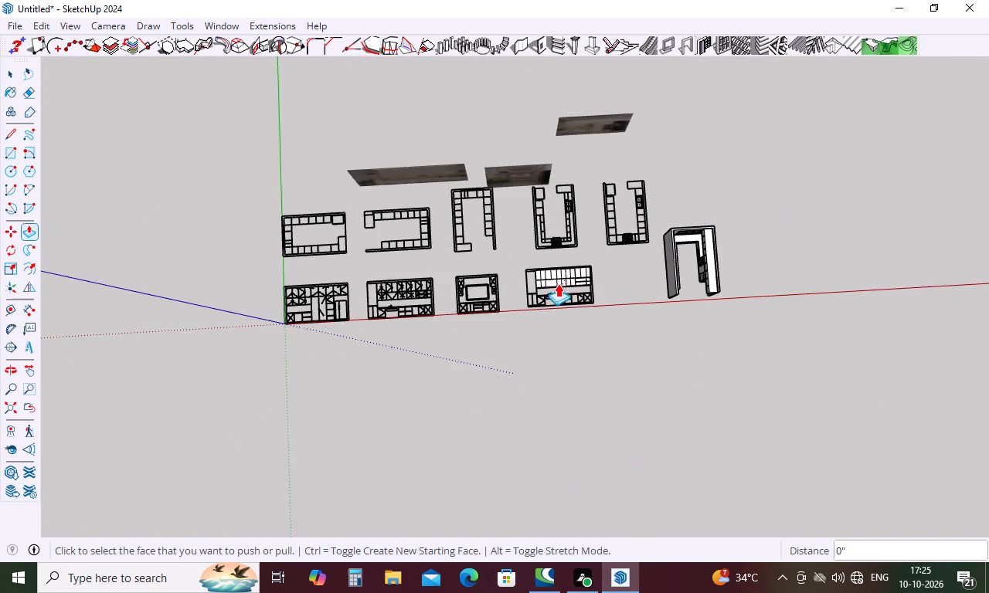
middle_drag(460, 256, 483, 88)
scroll(373, 227, up, 5)
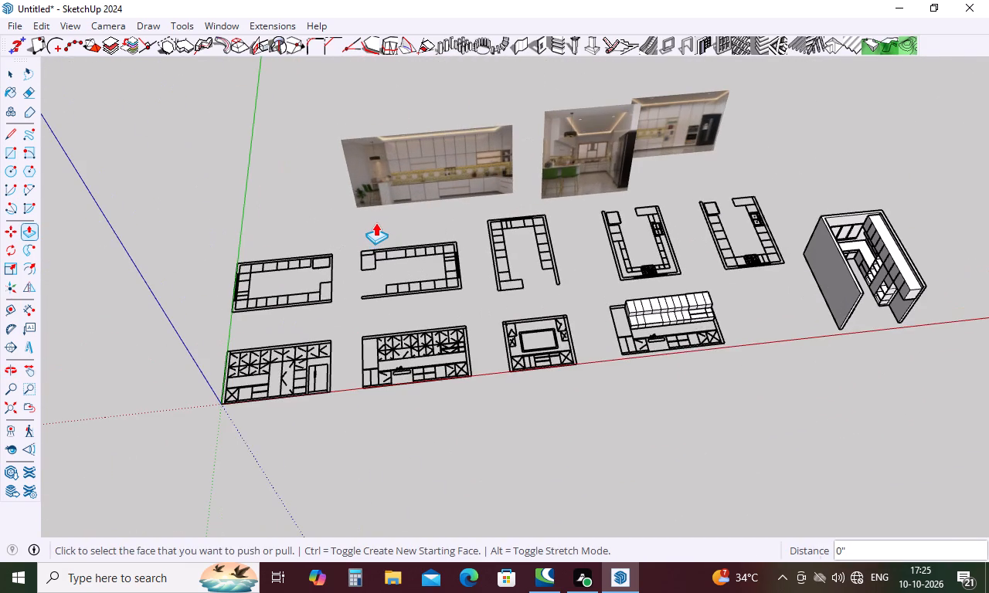
key(m)
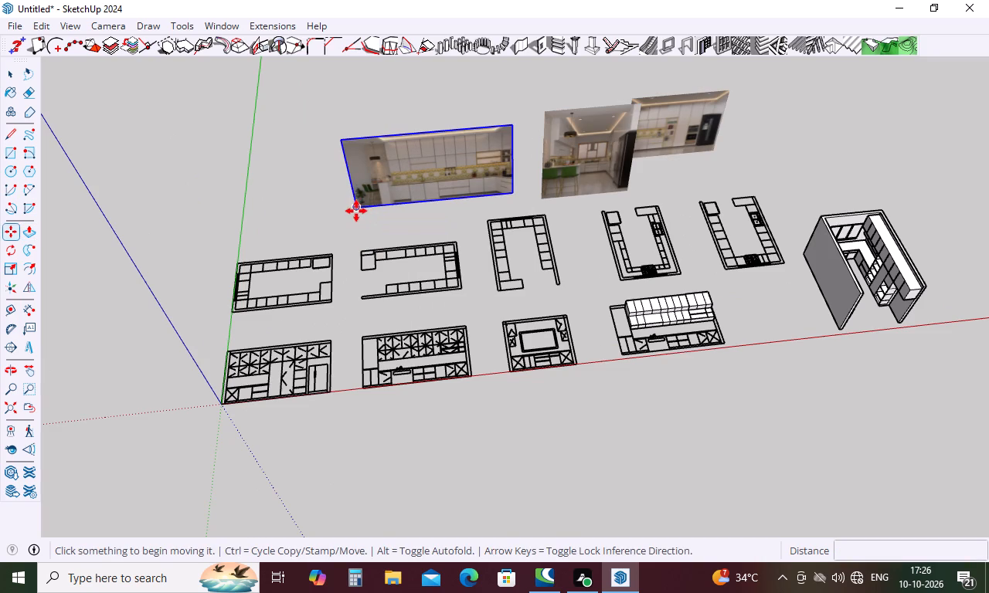
click(355, 211)
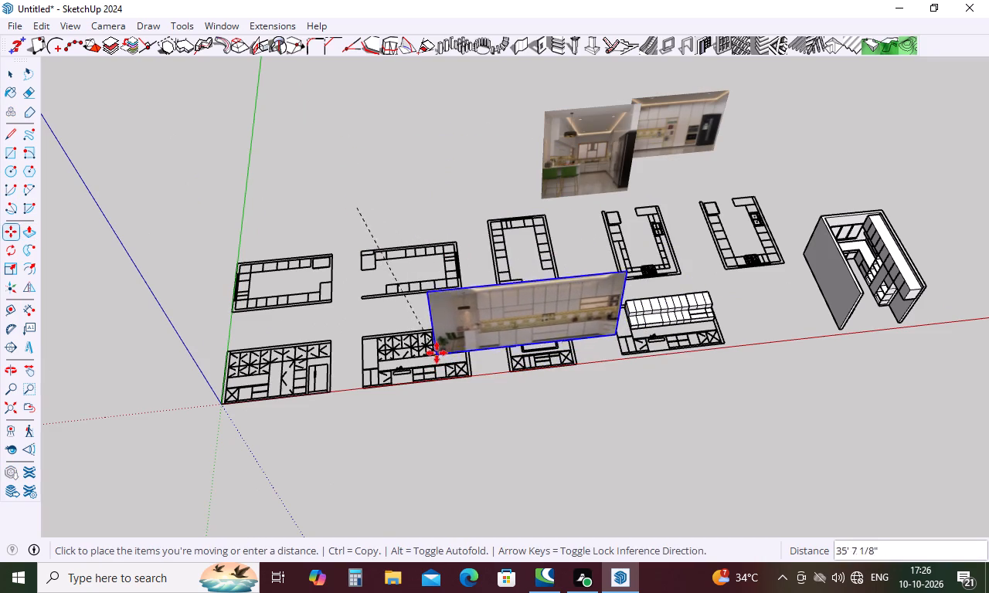
click(438, 347)
Move the wide reference photo so its lower corner meets the upper outer corner of the copied 3D elevation.
middle_drag(624, 337, 610, 152)
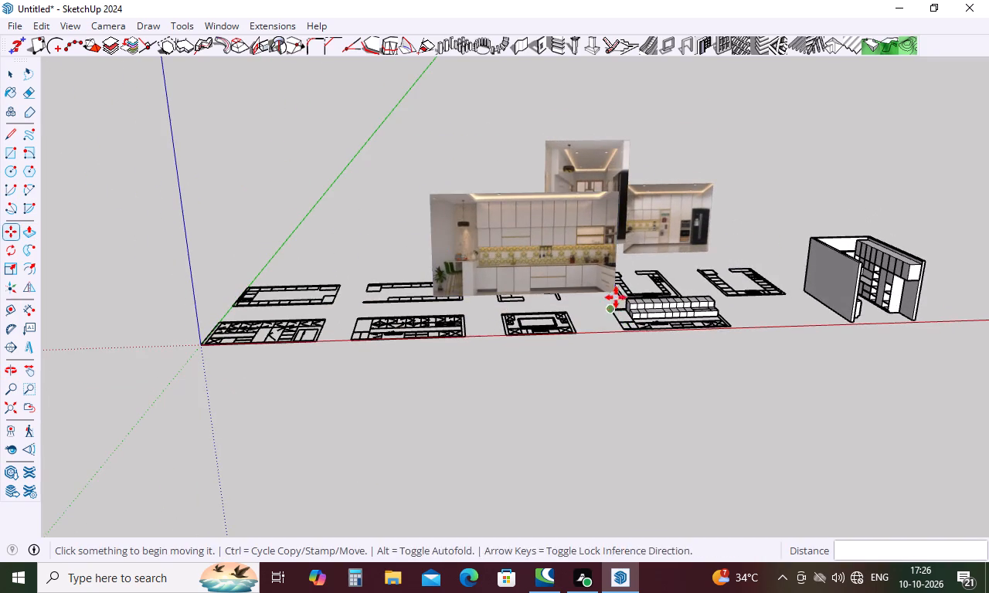
click(616, 292)
scroll(604, 322, up, 16)
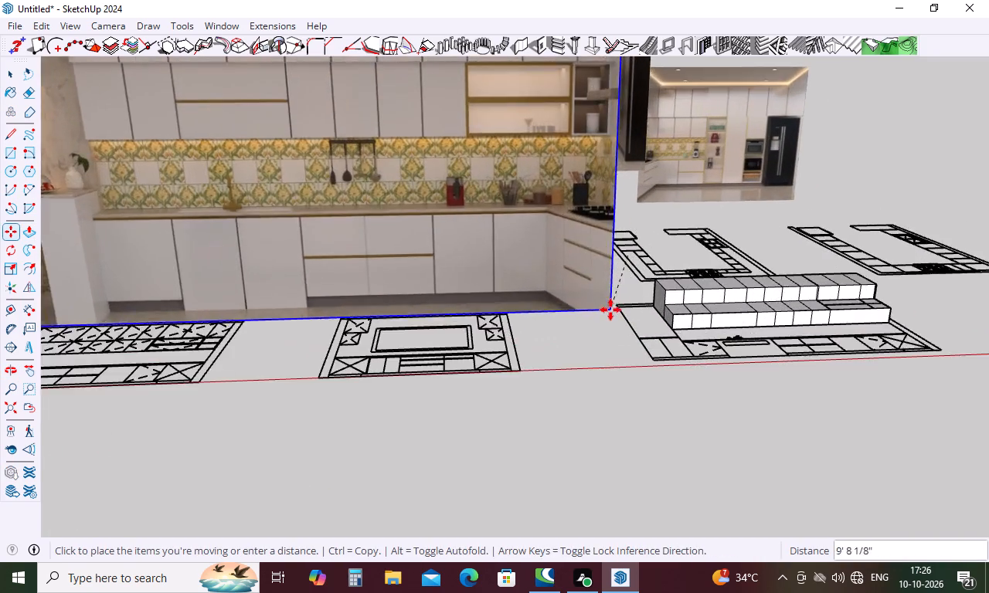
scroll(610, 310, up, 14)
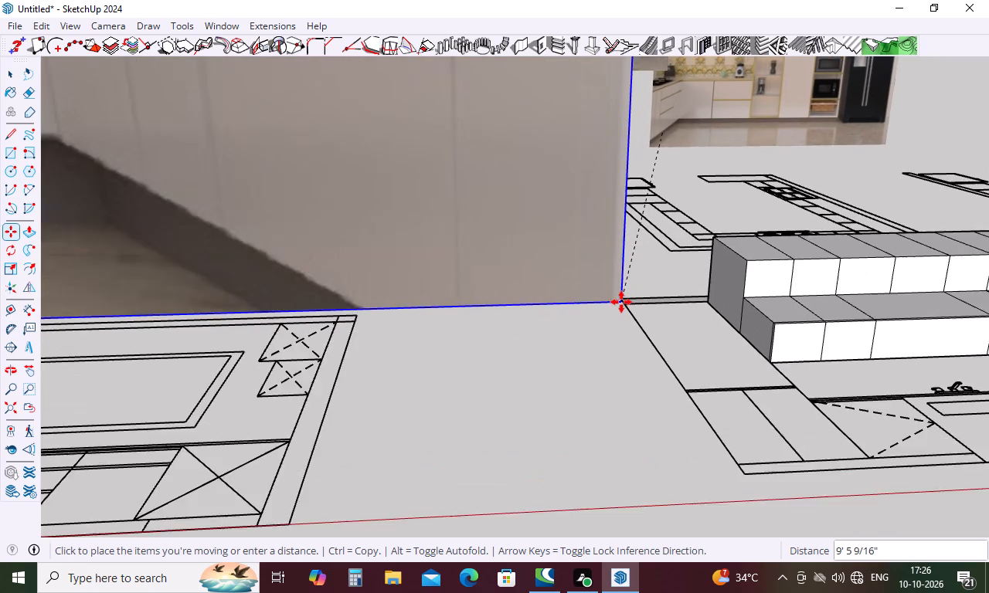
scroll(621, 302, up, 20)
scroll(621, 302, up, 17)
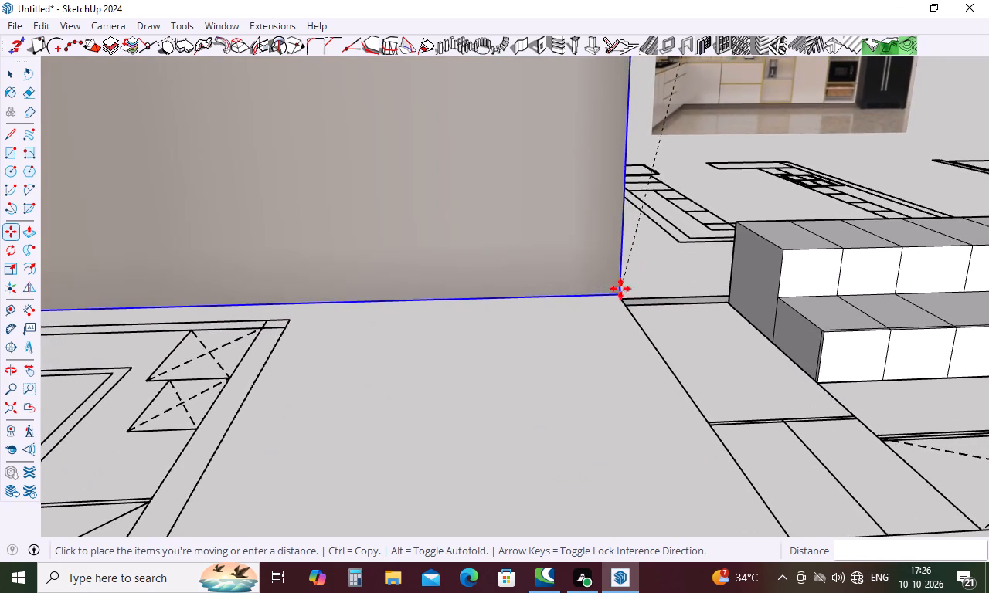
scroll(620, 289, up, 20)
scroll(620, 289, up, 13)
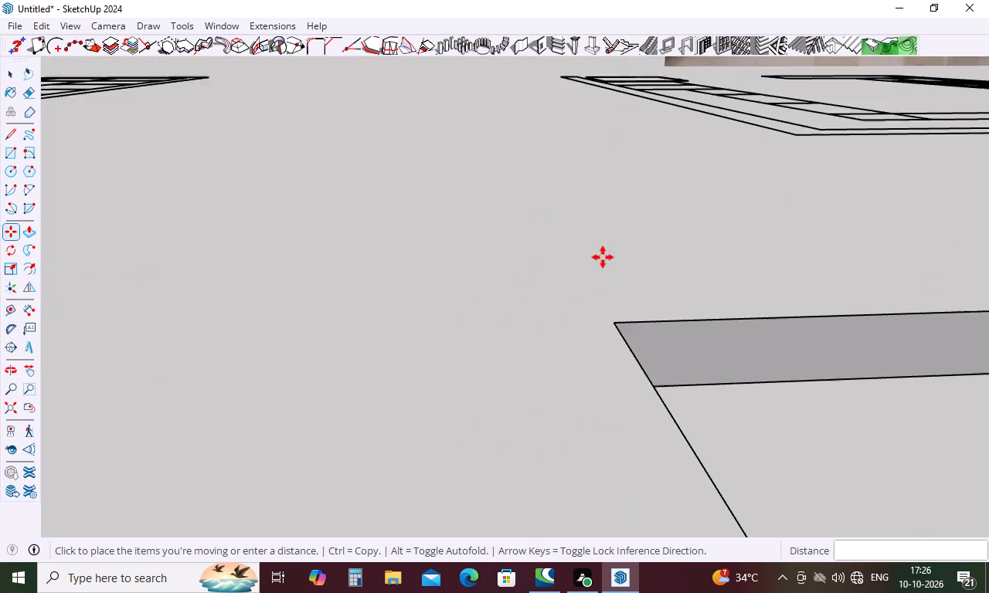
scroll(603, 257, up, 1)
click(620, 331)
scroll(504, 288, down, 13)
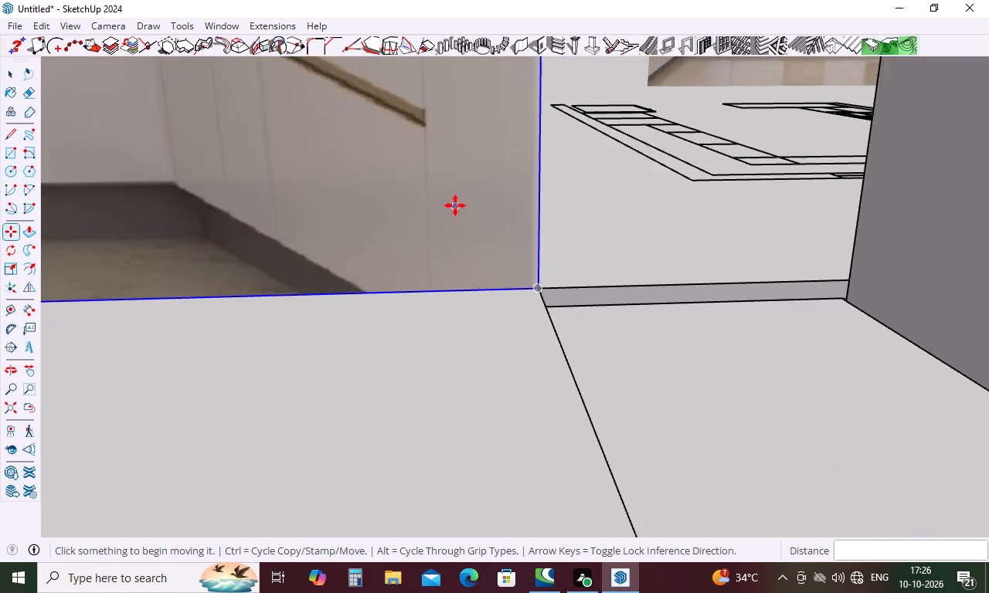
scroll(455, 205, down, 12)
scroll(451, 199, up, 1)
scroll(449, 192, down, 6)
middle_drag(607, 284, 590, 427)
scroll(542, 243, down, 5)
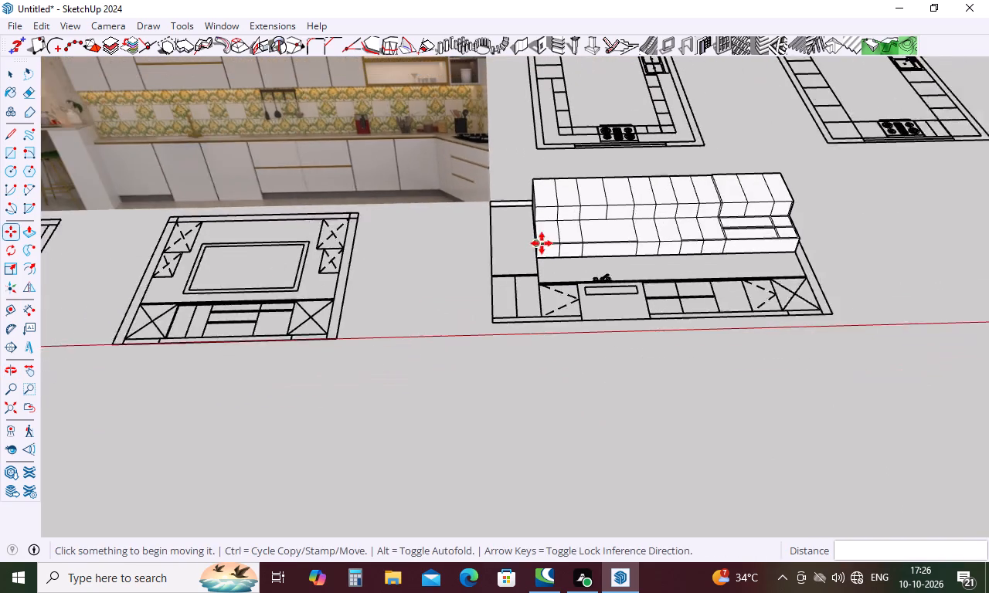
middle_drag(582, 290, 573, 350)
key(Escape)
Erase the tall side section of the copied elevation, including its outer frame, two narrow base panels and bottom border.
key(e)
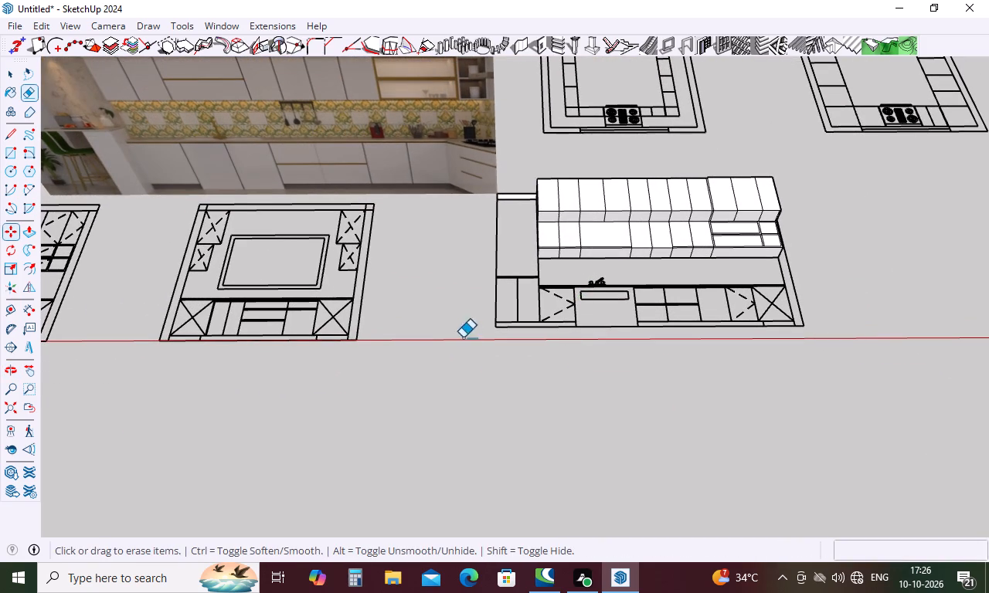
drag(505, 227, 492, 242)
drag(505, 274, 502, 303)
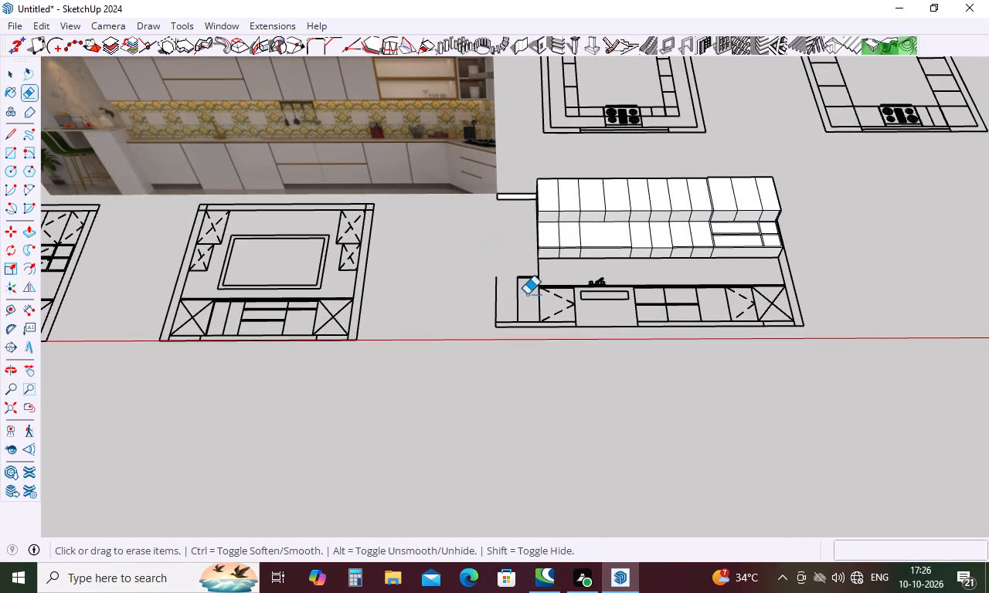
drag(541, 278, 526, 284)
drag(532, 283, 512, 306)
drag(502, 297, 491, 310)
drag(511, 311, 506, 344)
click(493, 335)
drag(502, 330, 492, 328)
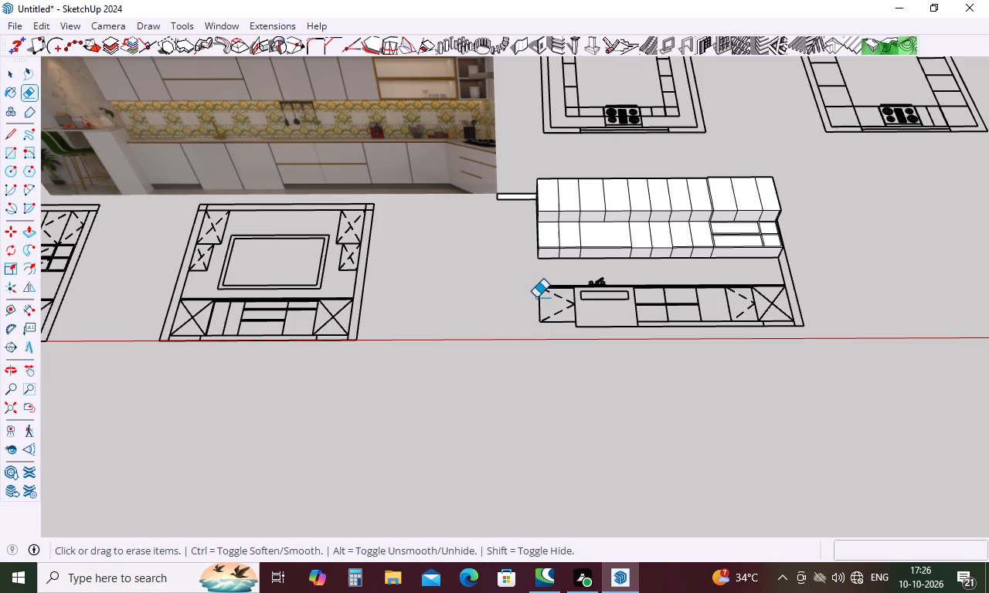
Erase the adjoining dashed-door base cabinet and the sink cabinet, with its faucet symbol, front panel and countertop lines.
click(552, 278)
drag(548, 288, 537, 316)
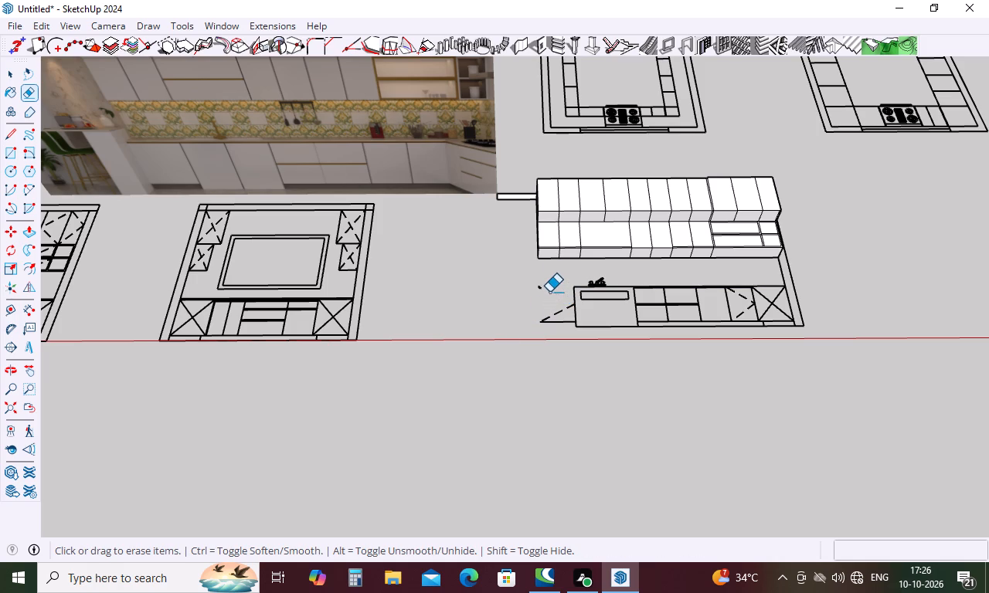
drag(547, 291, 536, 289)
drag(556, 303, 556, 336)
drag(607, 294, 607, 304)
click(620, 288)
drag(610, 283, 594, 293)
drag(579, 293, 577, 300)
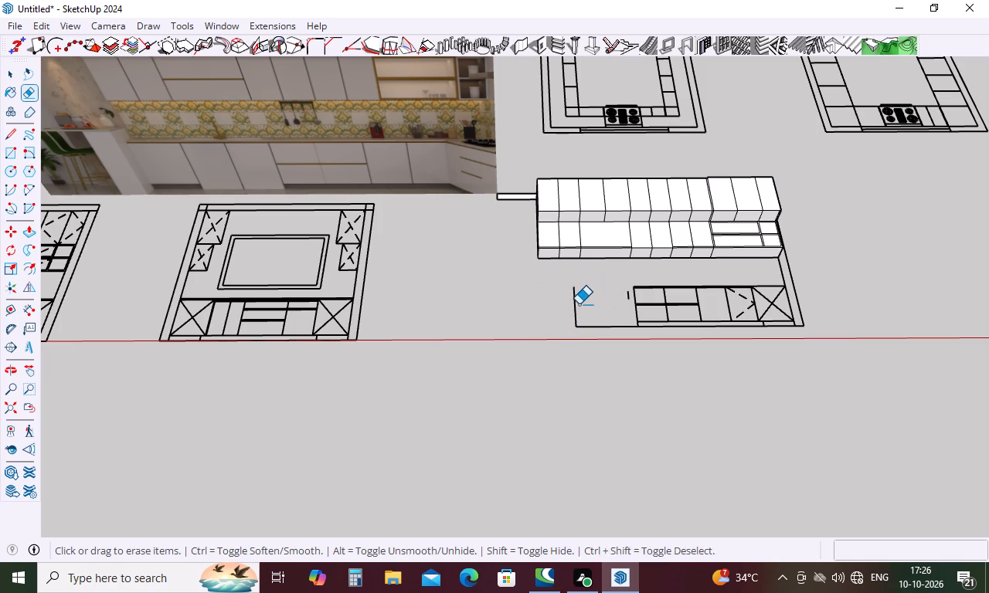
drag(583, 301, 570, 302)
drag(632, 298, 622, 303)
drag(624, 316, 618, 337)
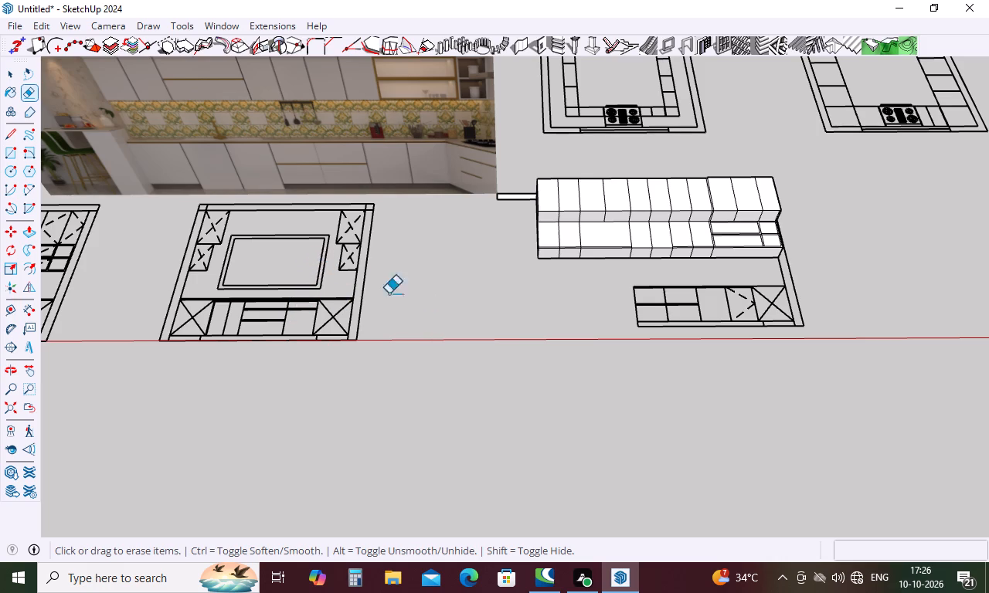
Erase the two long edges of the end border beside the crossed base cabinet.
scroll(523, 367, up, 3)
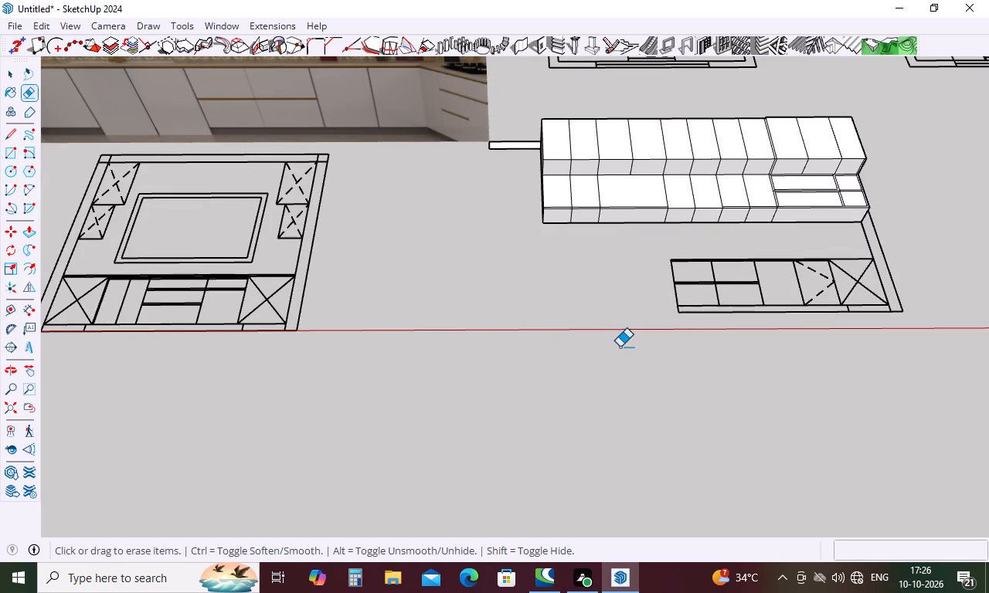
scroll(620, 347, up, 3)
scroll(823, 221, down, 4)
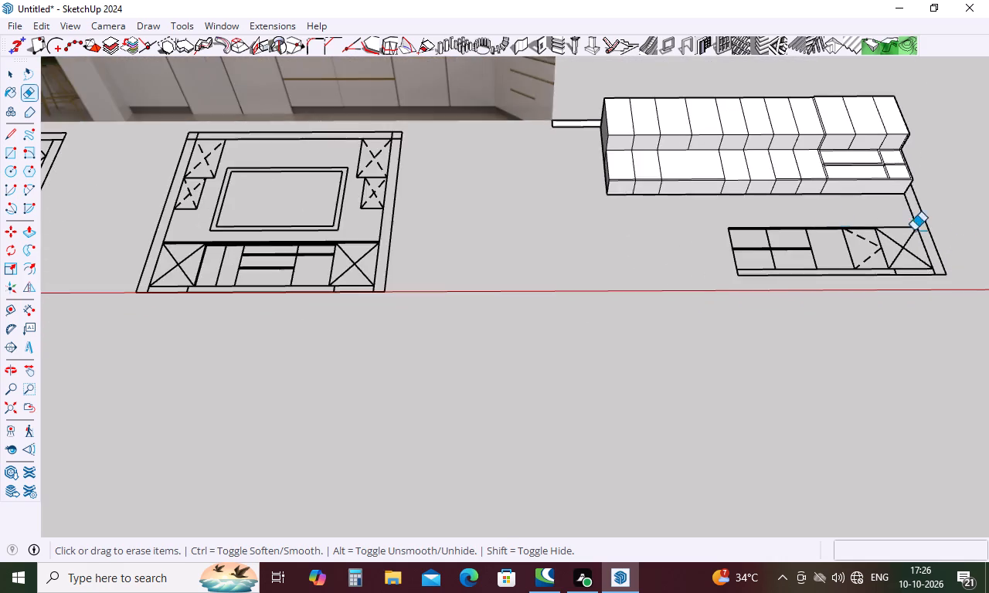
scroll(958, 232, up, 10)
middle_drag(860, 198, 794, 269)
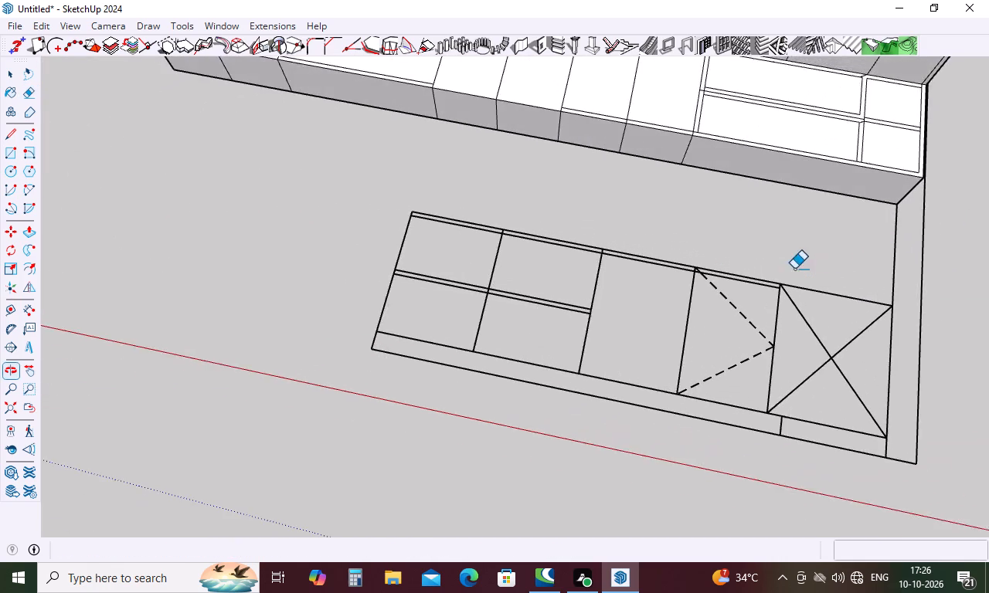
scroll(797, 269, up, 1)
drag(909, 235, 896, 239)
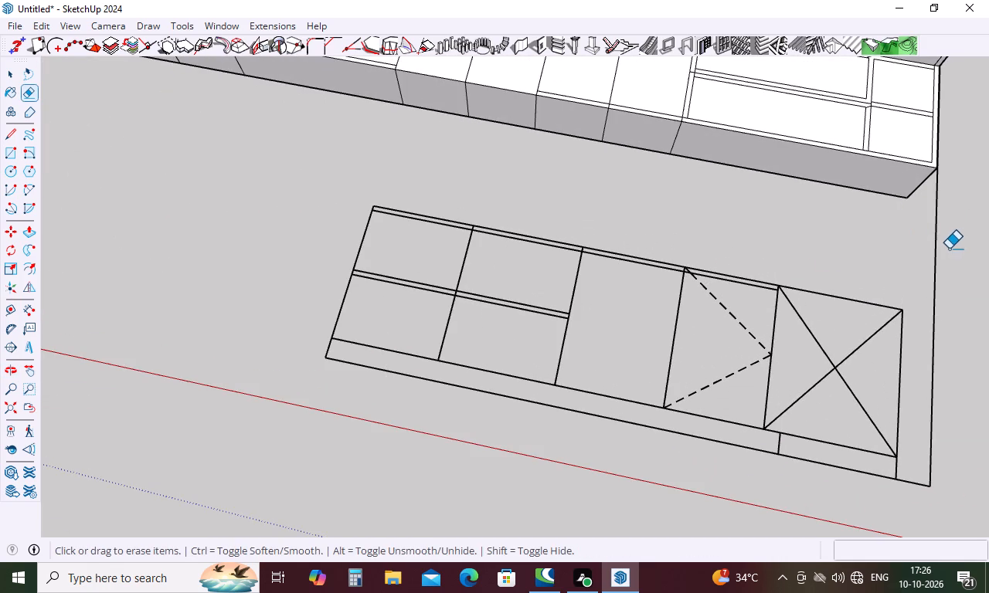
drag(948, 249, 939, 255)
click(938, 256)
Erase the countertop lines above the remaining base cabinets, along with the cabinet dividers they meet.
drag(873, 309, 867, 317)
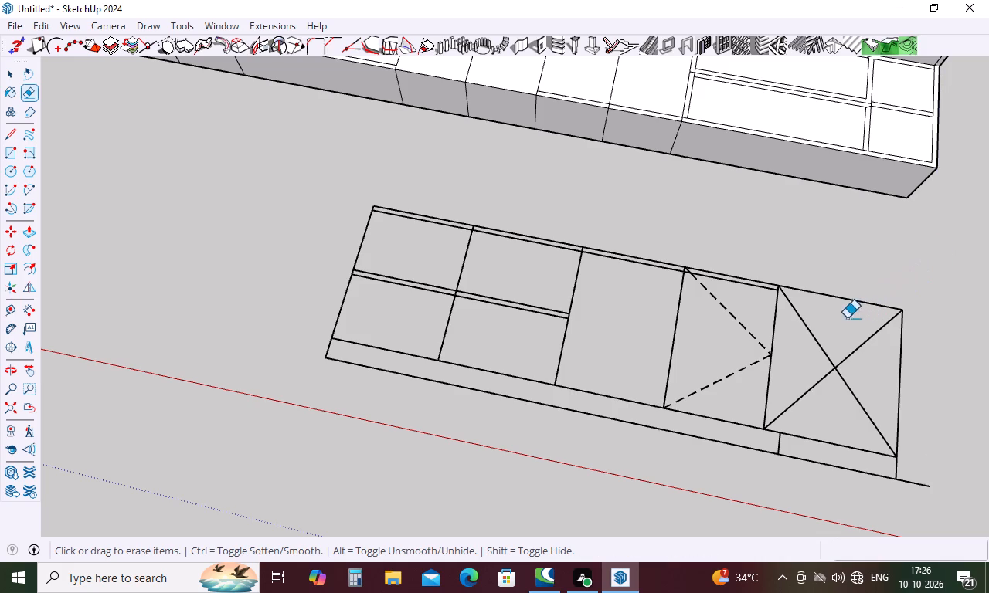
drag(827, 295, 804, 310)
drag(729, 278, 722, 286)
click(681, 273)
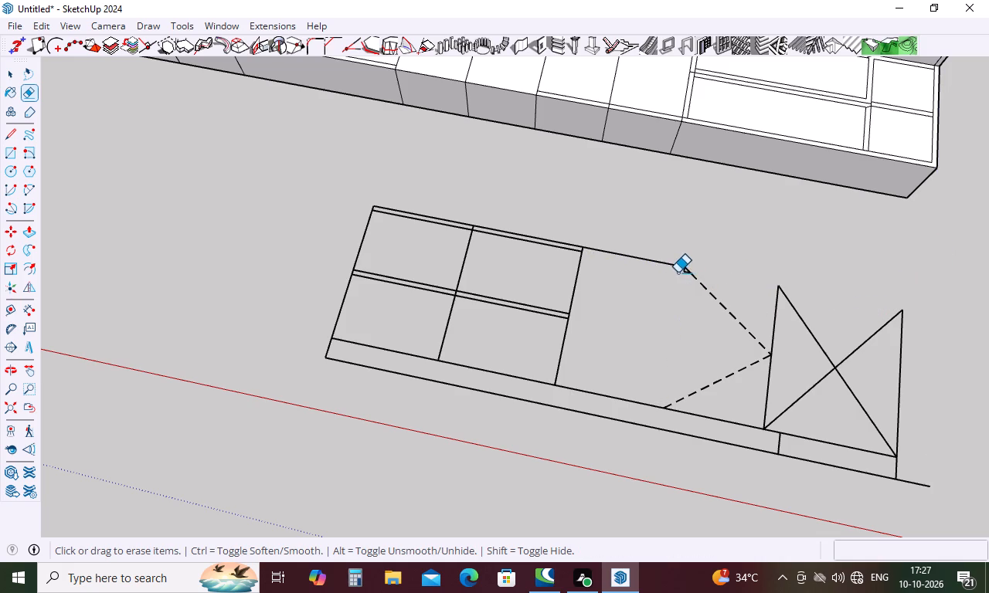
drag(644, 265, 630, 265)
drag(614, 253, 559, 269)
click(551, 249)
drag(549, 245, 525, 253)
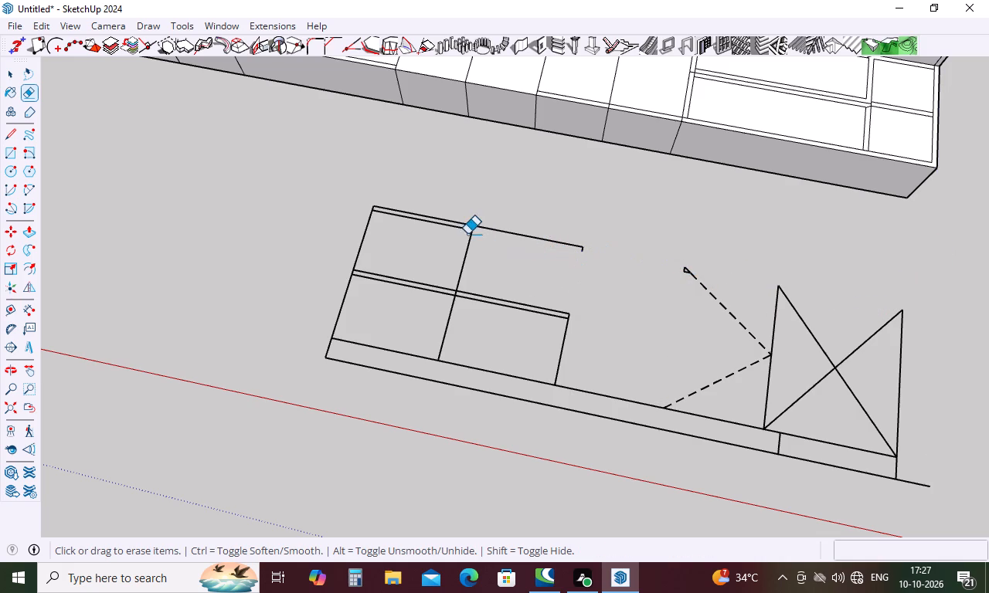
click(467, 234)
drag(463, 218, 446, 230)
Erase the four-drawer base unit's outlines and divider strips, together with the plinth lines beneath it.
drag(382, 230, 338, 243)
drag(368, 260, 360, 291)
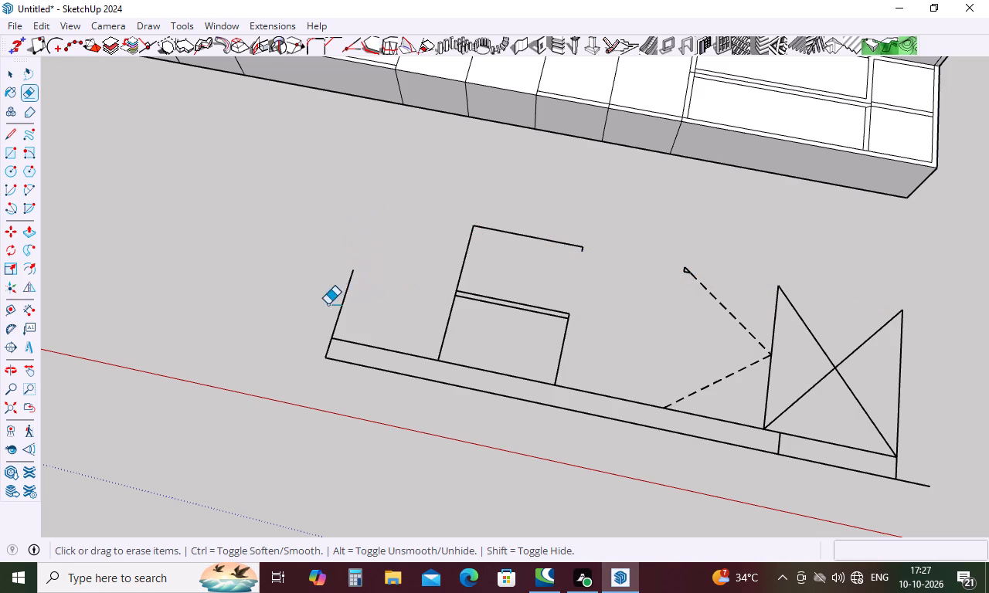
drag(328, 304, 330, 313)
click(336, 309)
drag(341, 325, 342, 354)
drag(366, 355, 359, 376)
drag(341, 355, 318, 347)
drag(437, 347, 437, 356)
drag(449, 357, 449, 369)
drag(500, 305, 500, 313)
click(509, 299)
drag(469, 277, 450, 271)
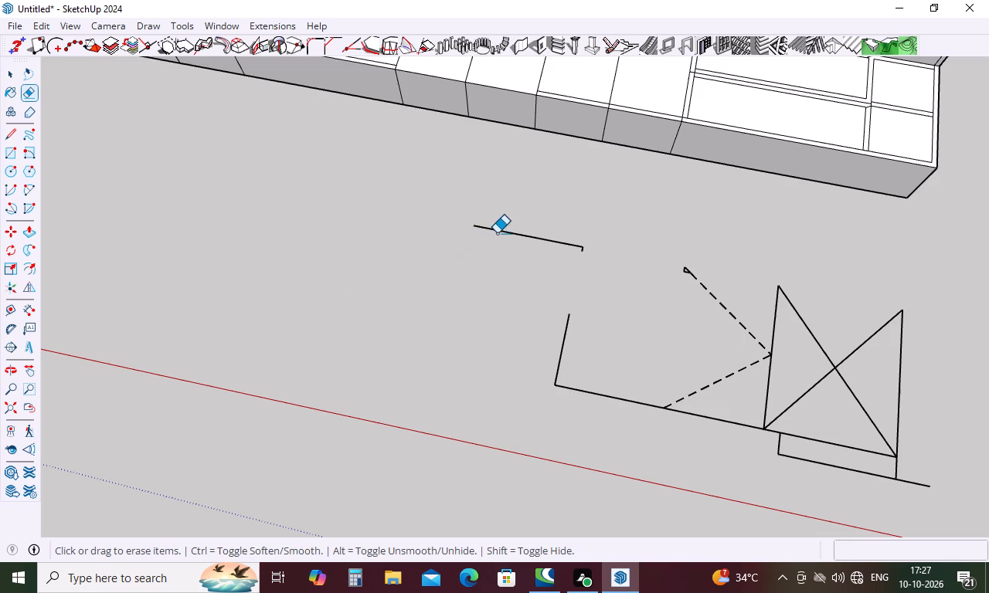
drag(501, 231, 521, 308)
drag(570, 326, 554, 344)
drag(609, 229, 556, 269)
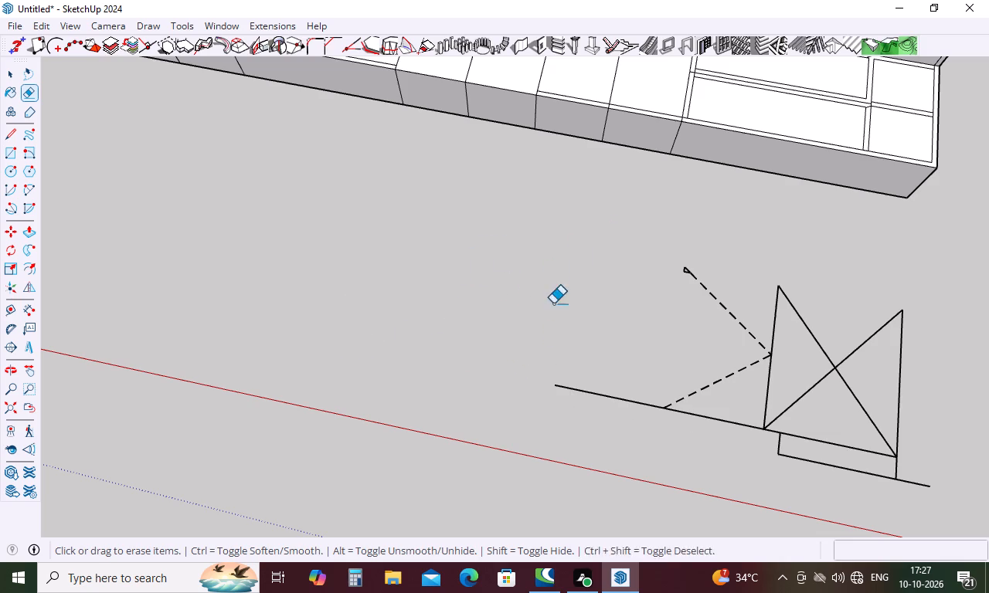
Erase the remaining dashed-door base cabinet's opening lines and its bottom edge.
drag(579, 342, 577, 412)
drag(693, 410, 700, 432)
drag(731, 380, 705, 371)
drag(726, 304, 726, 312)
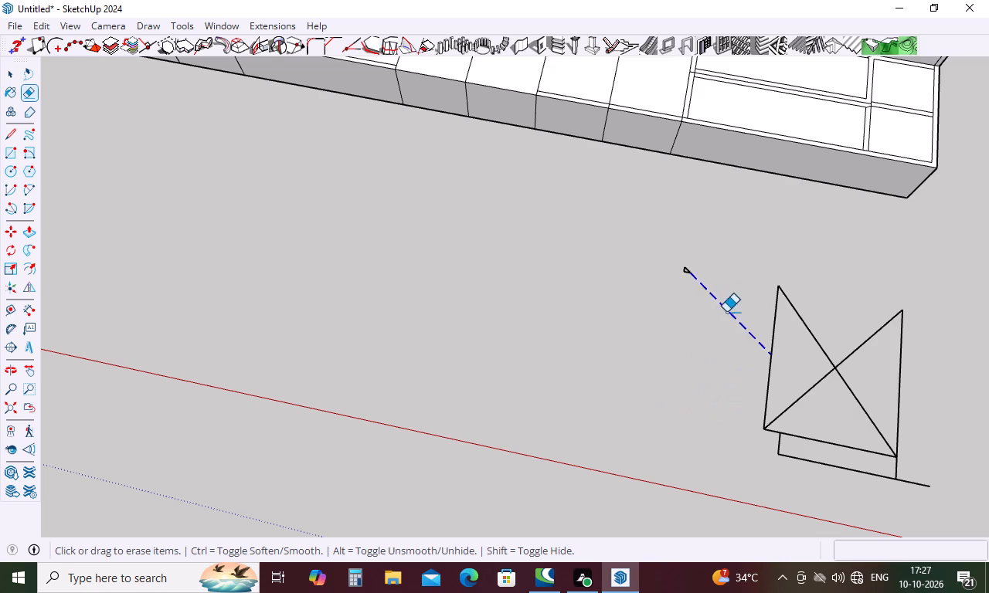
drag(726, 312, 734, 341)
Erase the crossed end base cabinet, its plinth and the leftover line fragments below the upper cabinets.
drag(770, 347, 782, 372)
drag(813, 386, 819, 411)
drag(833, 435, 832, 458)
drag(858, 462, 855, 483)
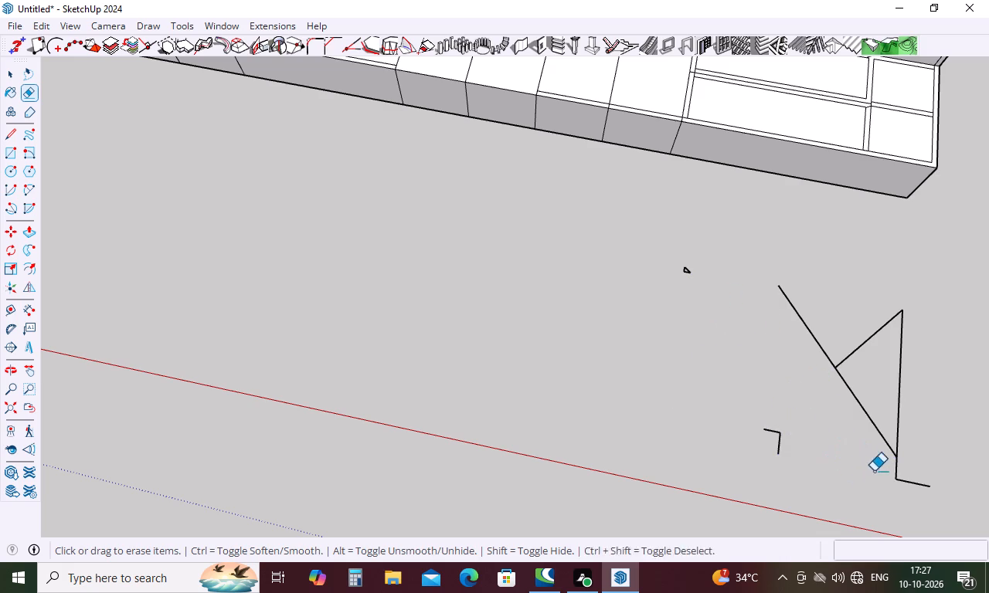
drag(919, 459, 875, 473)
drag(913, 391, 885, 368)
drag(866, 328, 855, 361)
drag(848, 377, 842, 391)
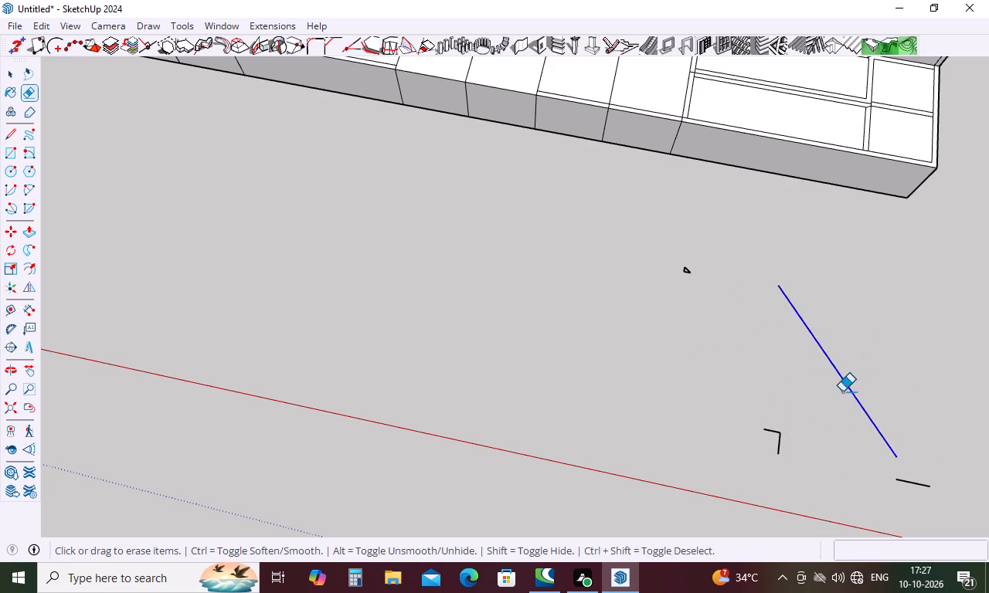
drag(842, 391, 843, 391)
drag(789, 436, 773, 463)
click(779, 439)
drag(773, 427, 766, 453)
drag(928, 472, 928, 475)
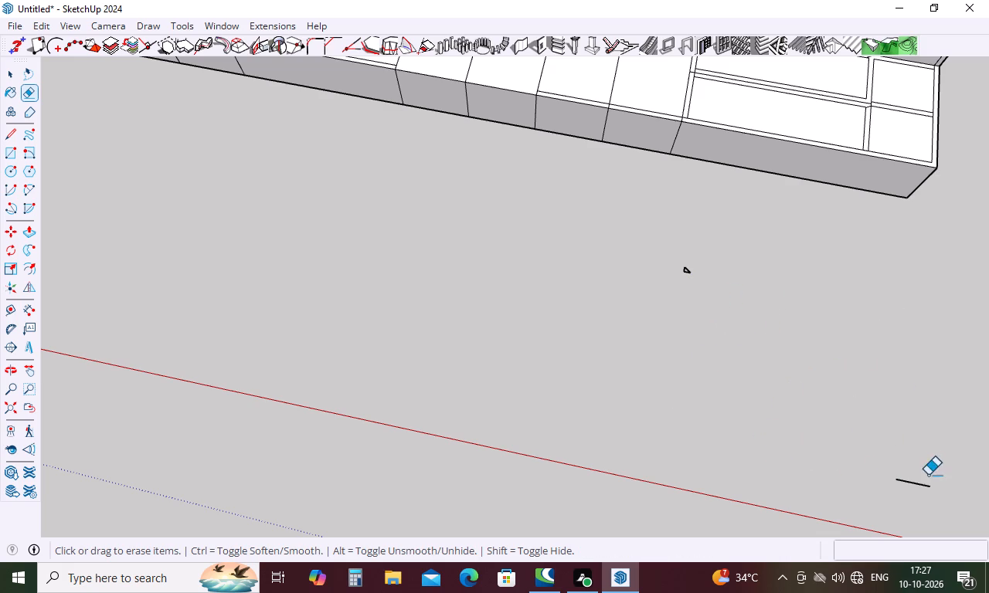
drag(928, 475, 899, 488)
drag(695, 274, 658, 278)
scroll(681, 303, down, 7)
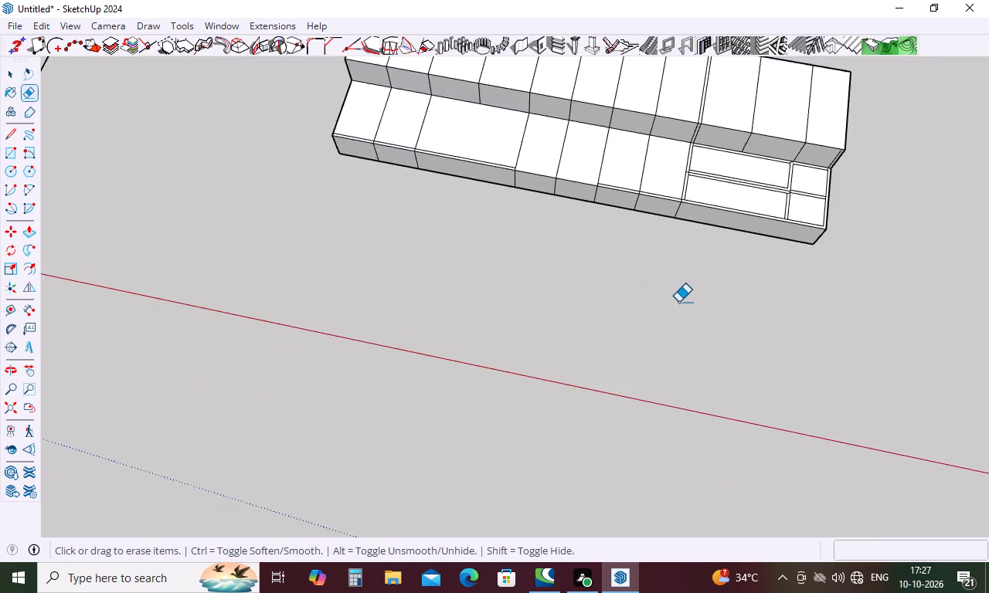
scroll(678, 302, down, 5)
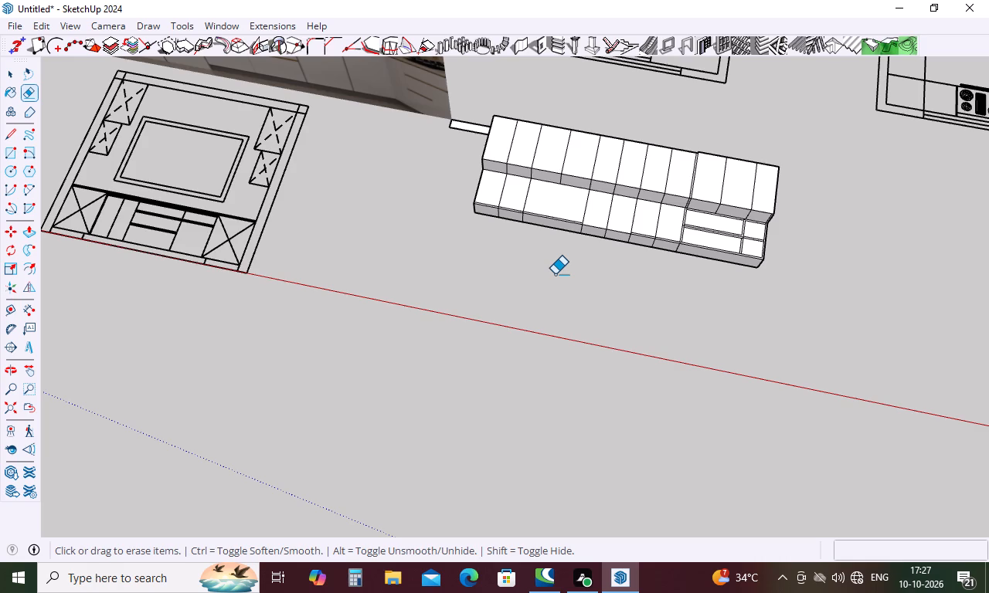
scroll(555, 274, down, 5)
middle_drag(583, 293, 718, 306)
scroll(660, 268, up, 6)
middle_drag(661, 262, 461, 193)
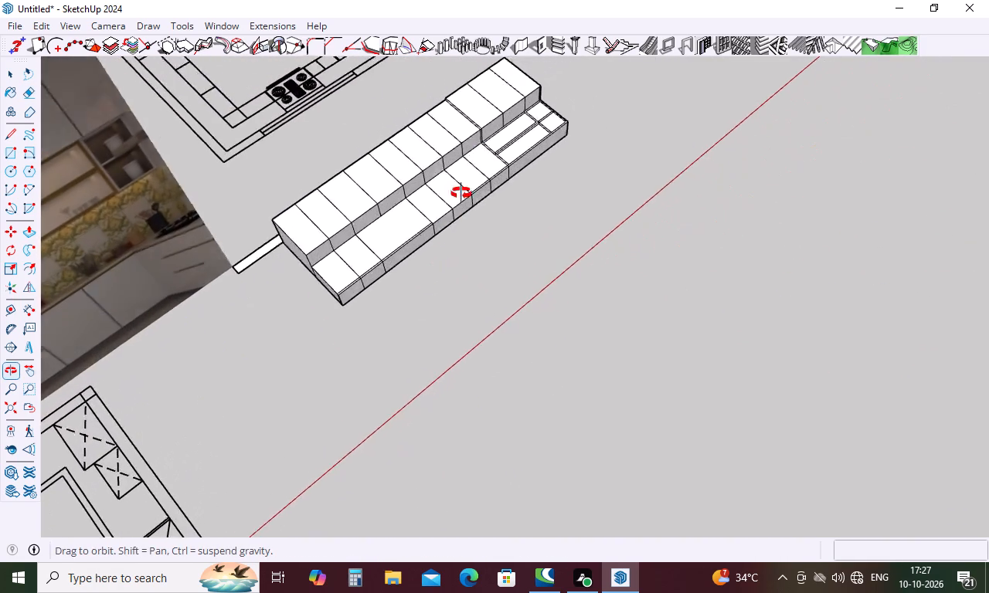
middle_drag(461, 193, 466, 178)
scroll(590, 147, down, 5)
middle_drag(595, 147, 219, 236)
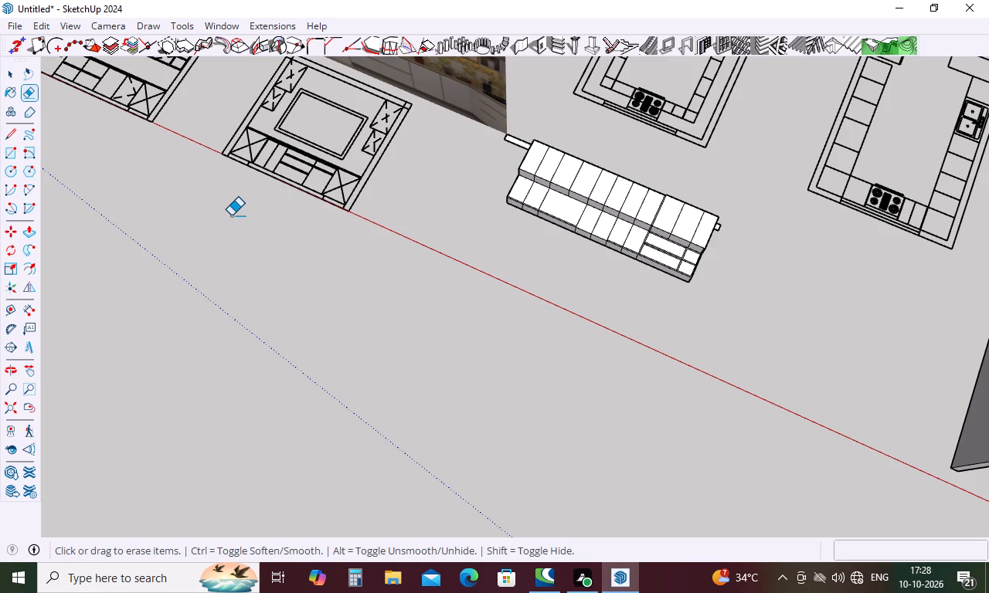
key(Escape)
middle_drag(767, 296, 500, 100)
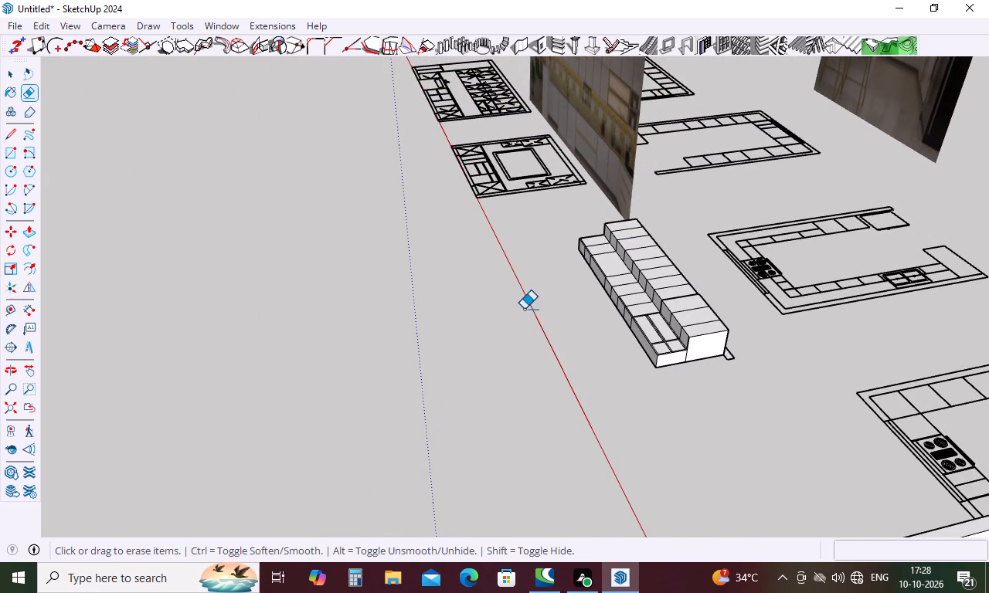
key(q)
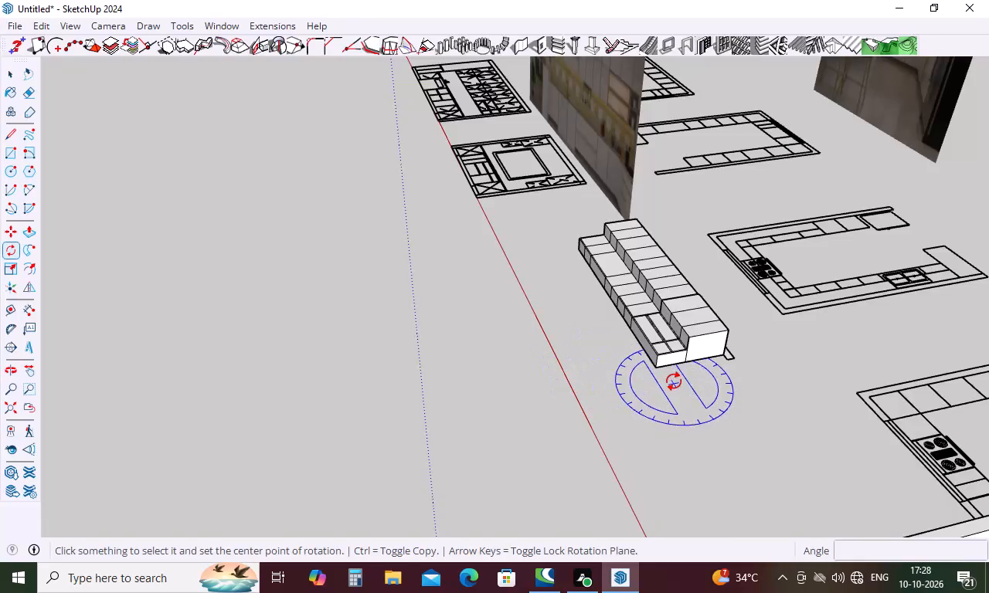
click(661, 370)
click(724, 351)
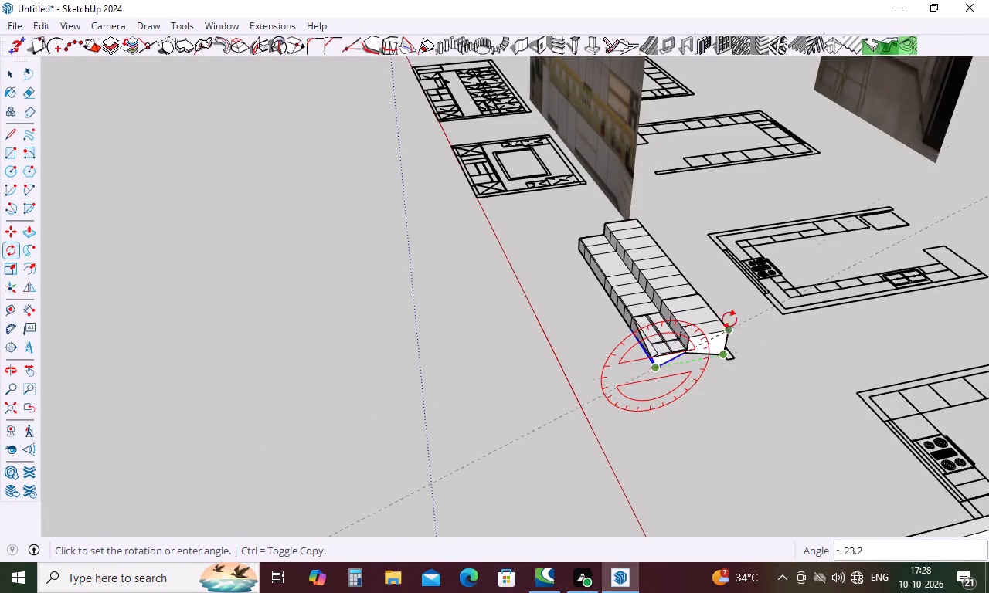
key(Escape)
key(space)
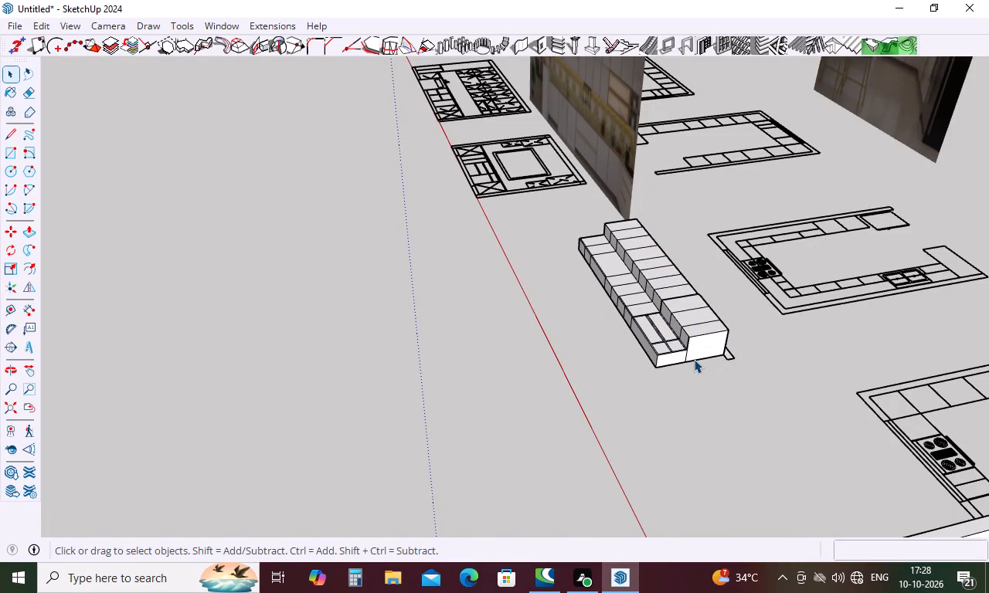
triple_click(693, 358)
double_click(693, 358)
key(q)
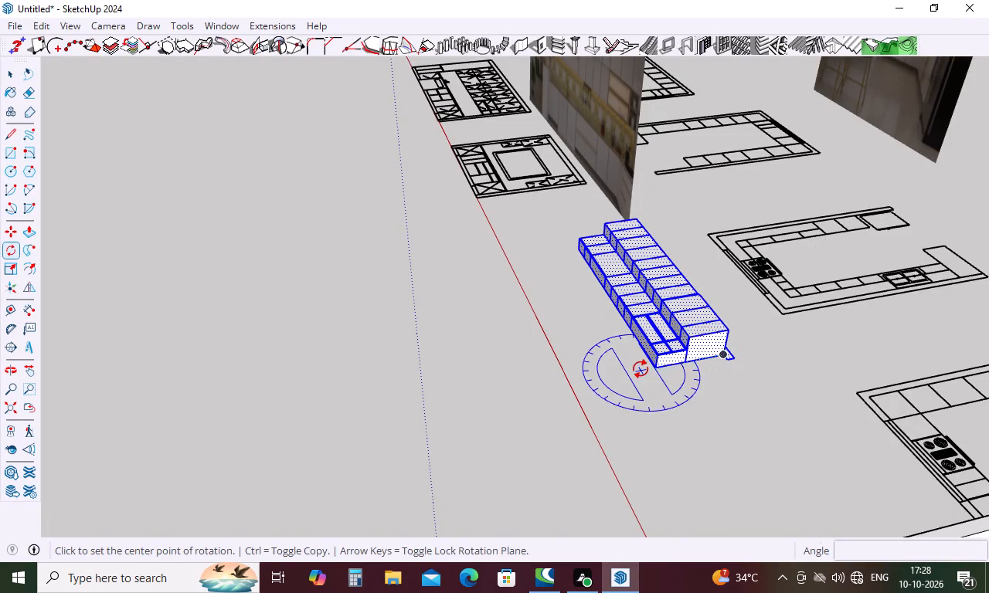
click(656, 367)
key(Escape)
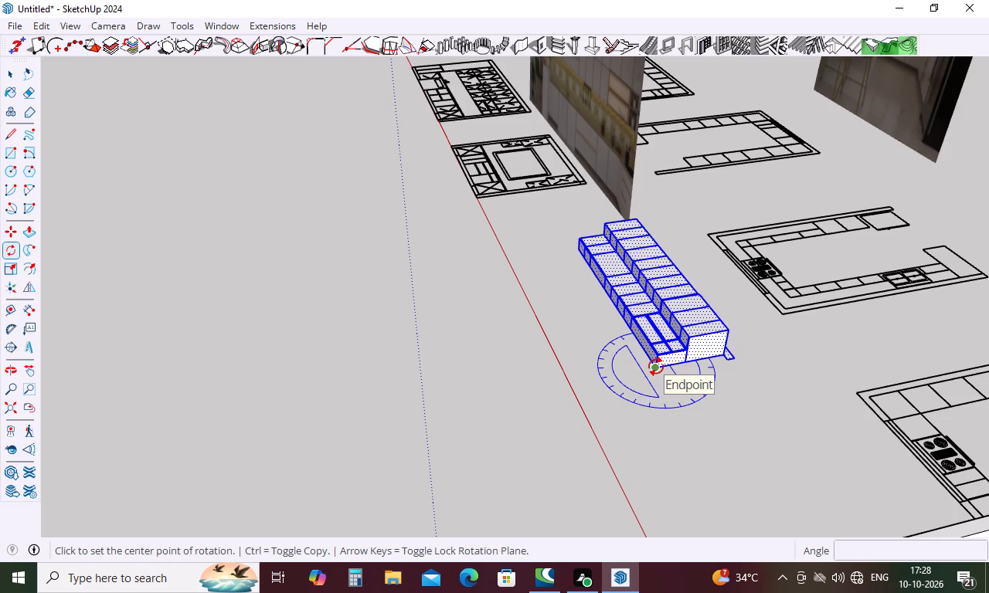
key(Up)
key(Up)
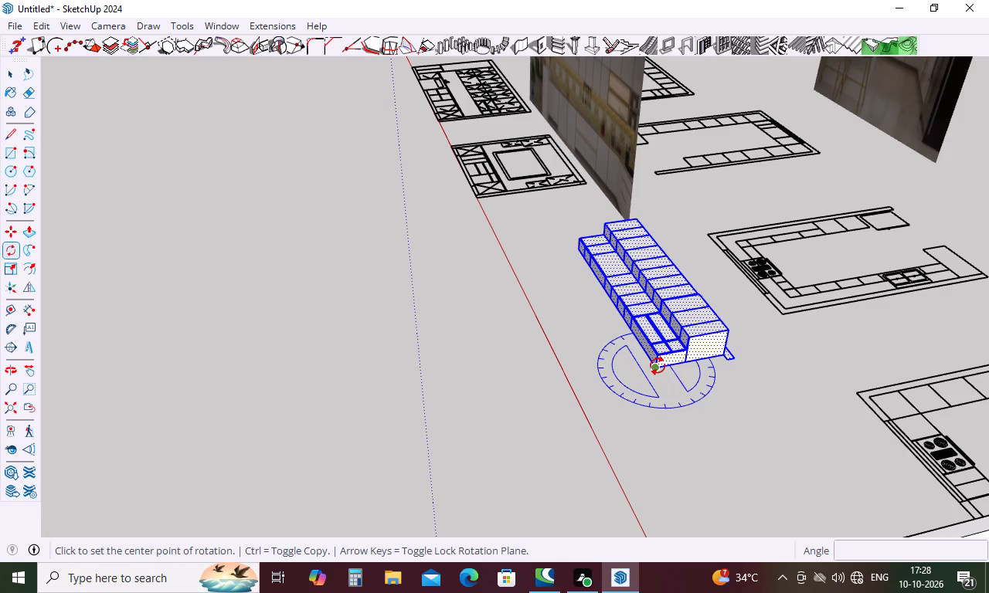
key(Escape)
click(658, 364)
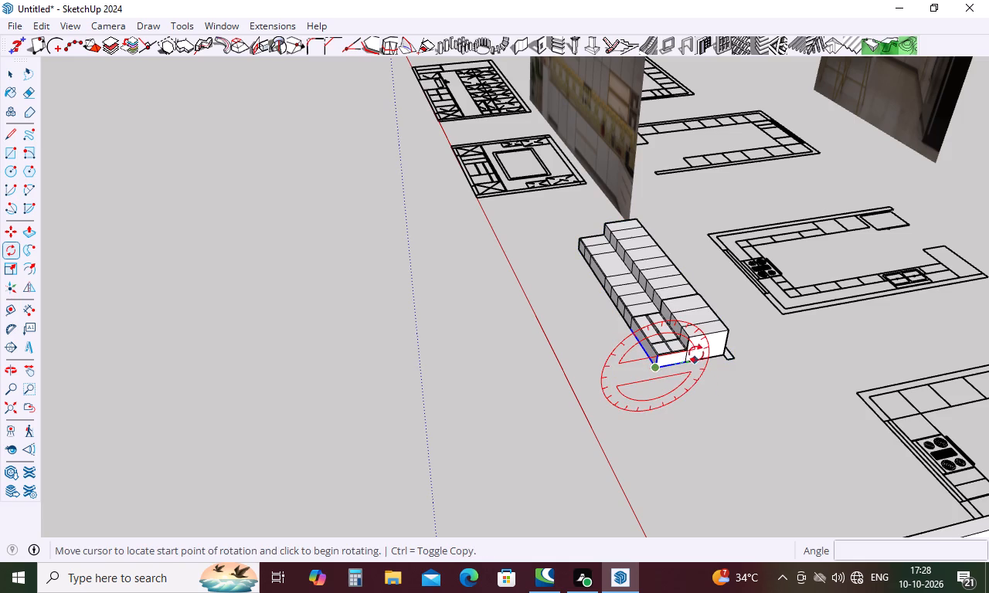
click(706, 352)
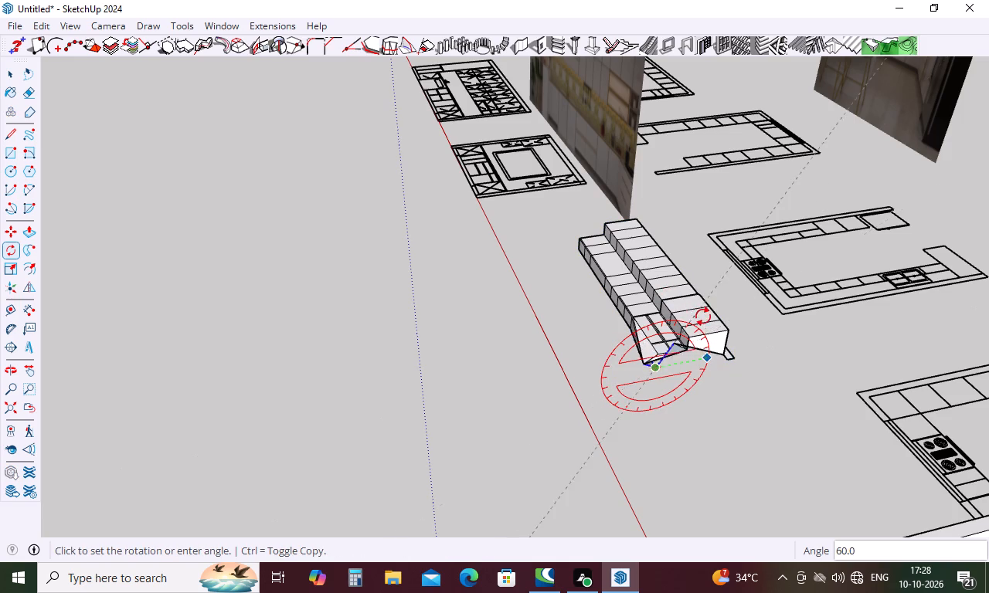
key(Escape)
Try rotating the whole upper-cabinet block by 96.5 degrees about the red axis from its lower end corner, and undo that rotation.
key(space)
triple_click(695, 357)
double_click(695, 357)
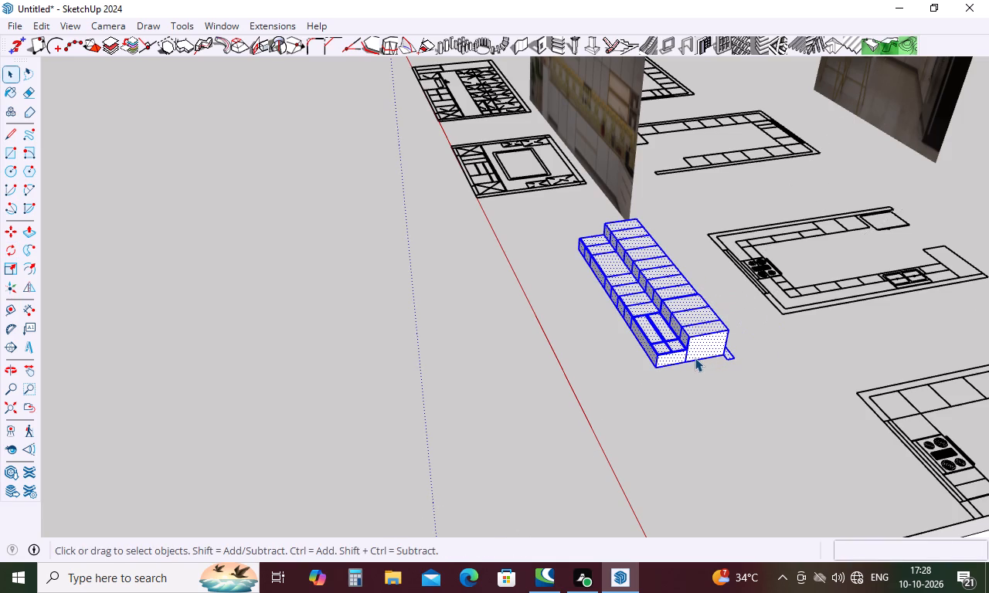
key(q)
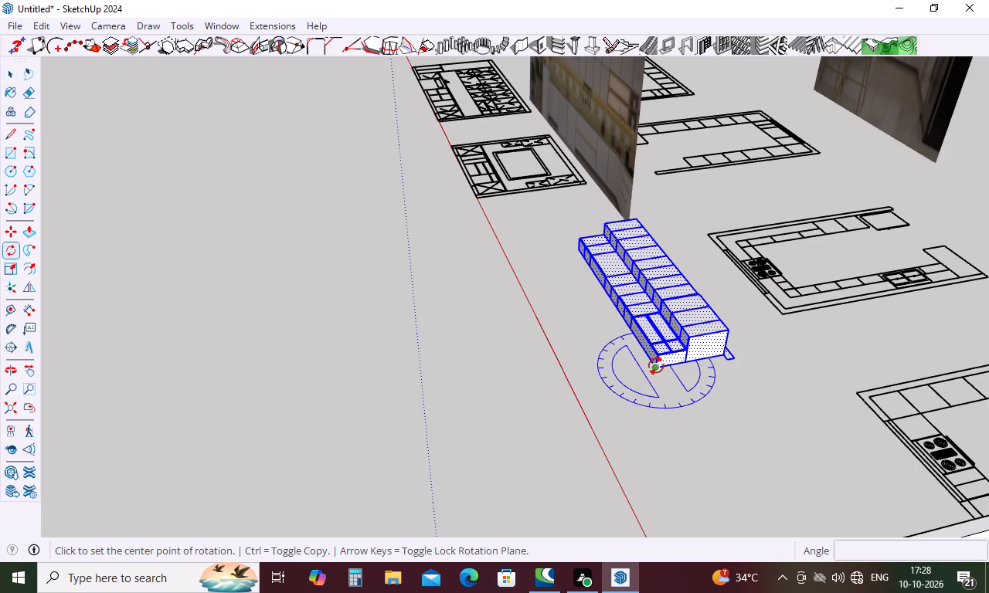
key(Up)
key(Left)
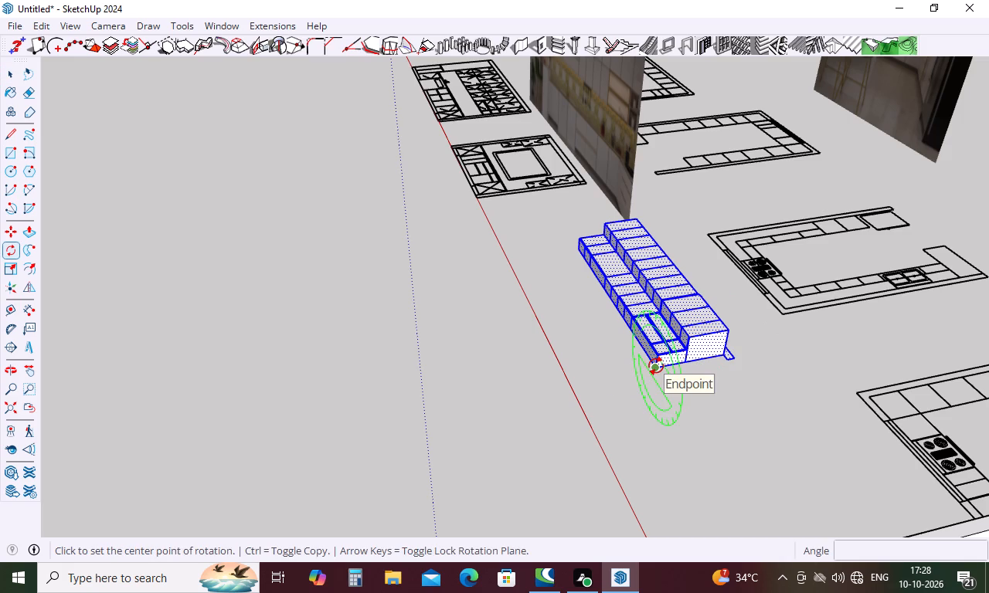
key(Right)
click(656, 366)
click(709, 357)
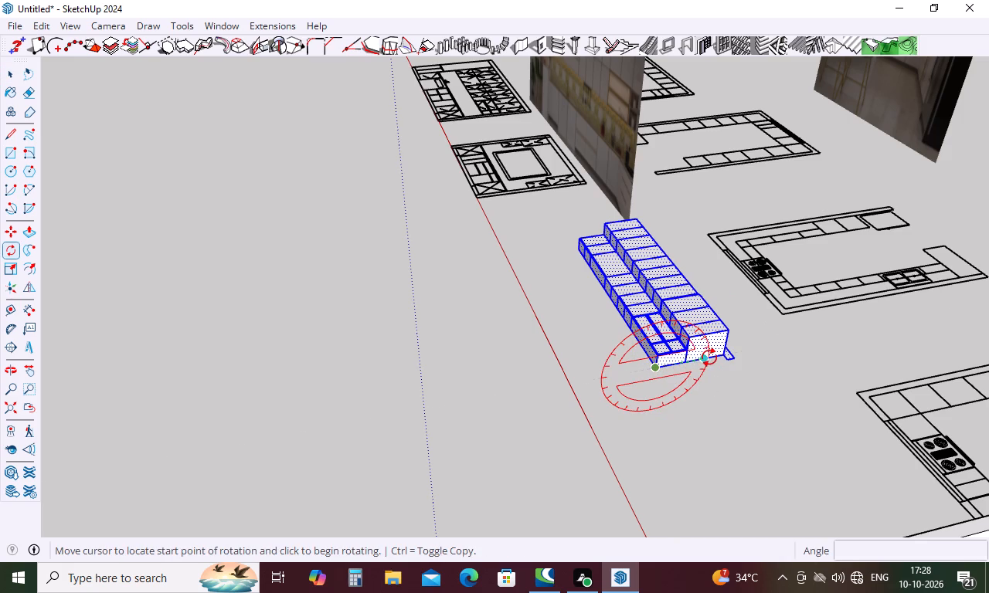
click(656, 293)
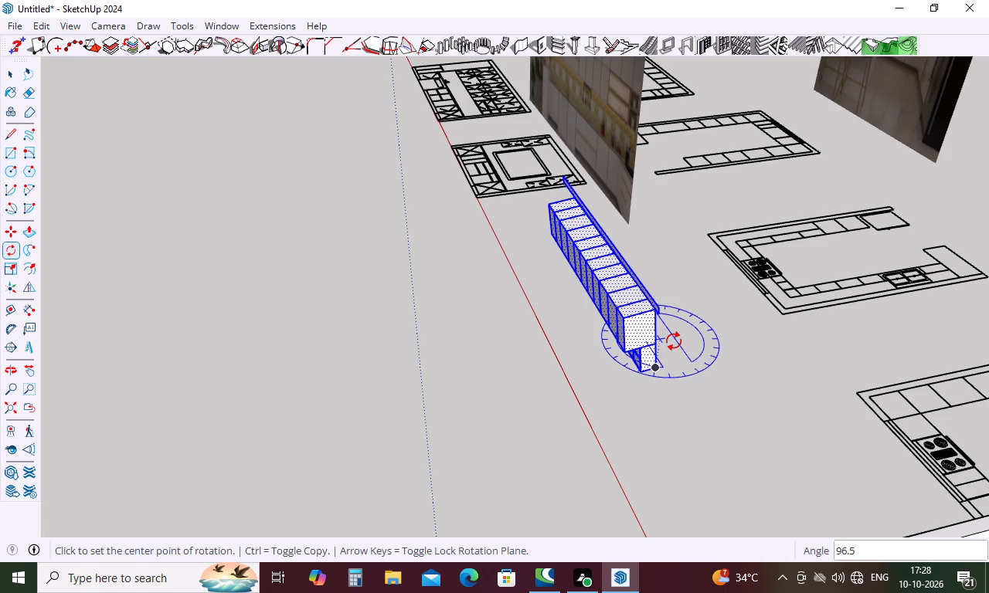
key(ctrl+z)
Rotate the whole upper-cabinet block 90 degrees about the red axis from its lower end corner so it stands upright, and deselect it.
key(Up)
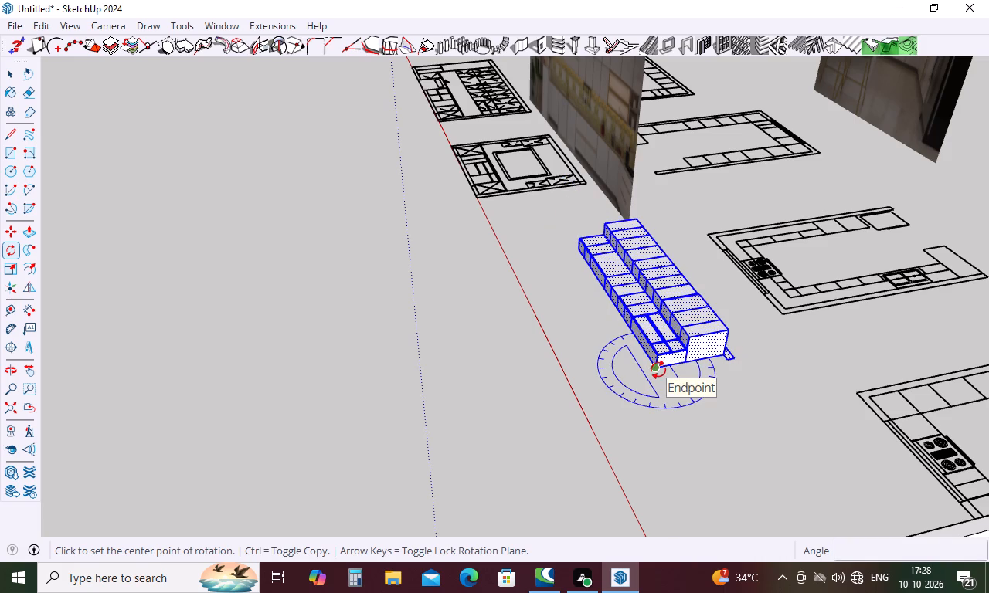
key(Down)
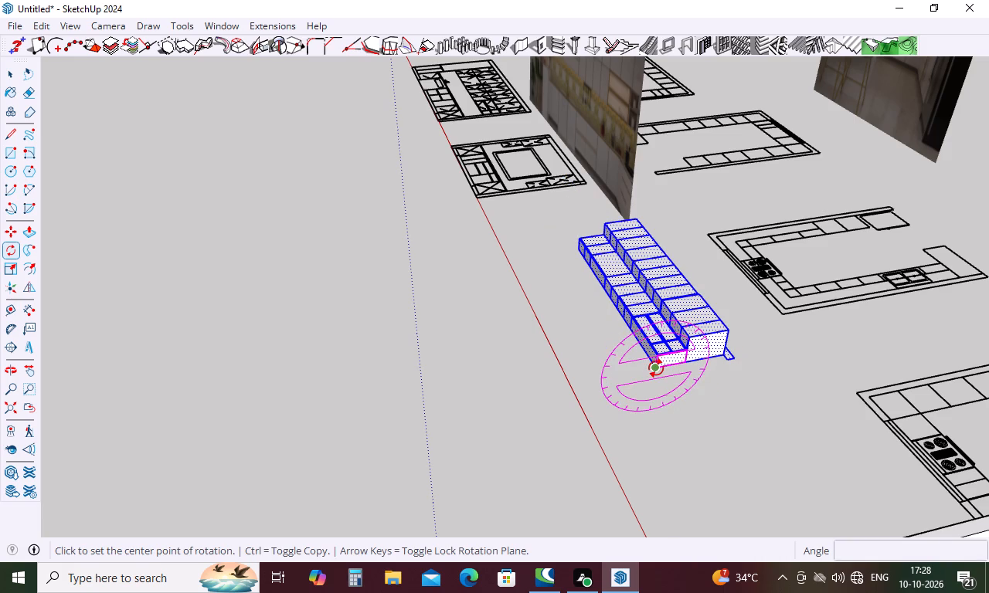
key(Down)
key(Left)
key(Right)
click(656, 368)
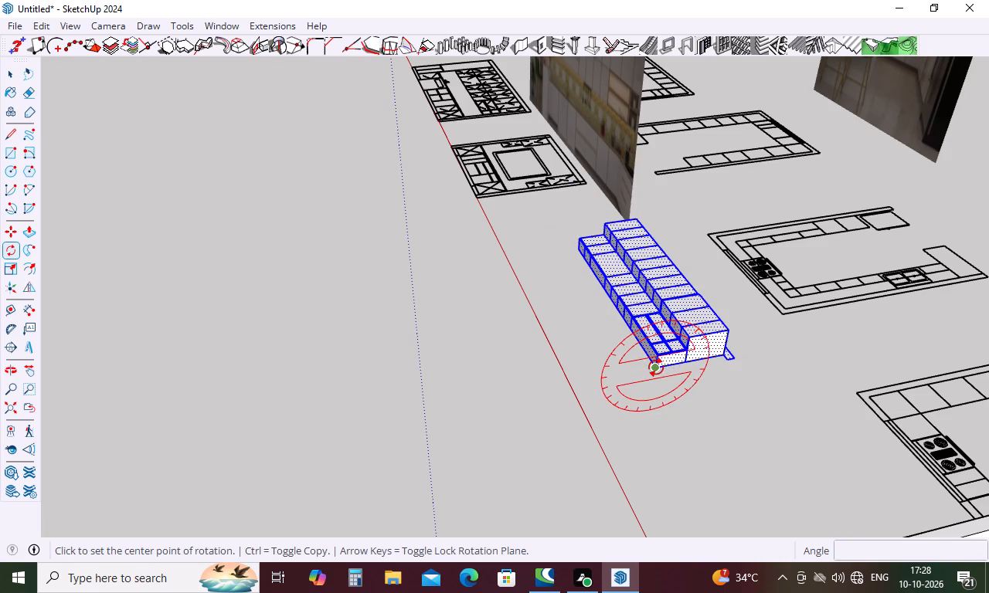
click(717, 356)
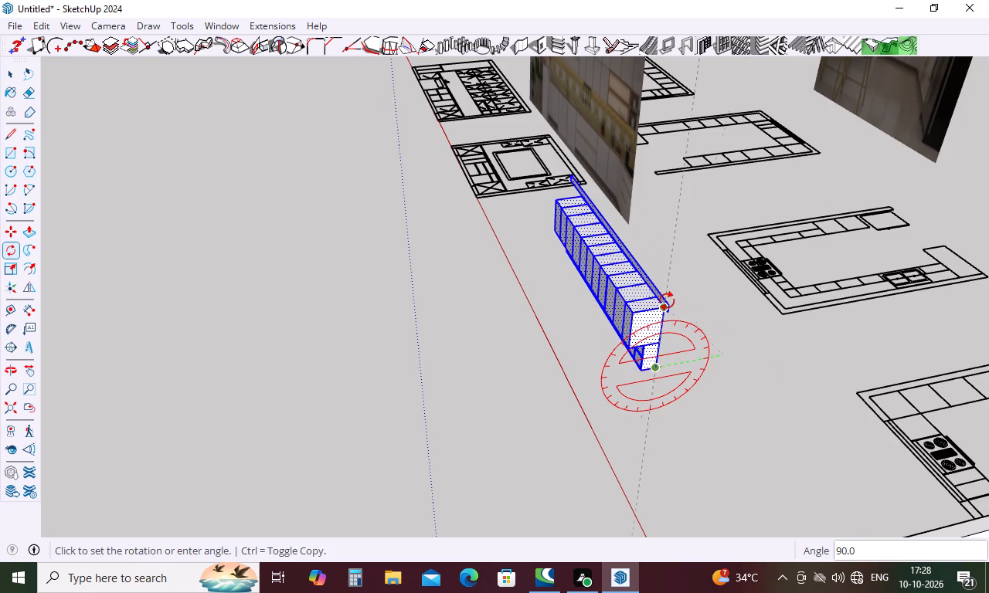
click(667, 301)
scroll(577, 330, down, 4)
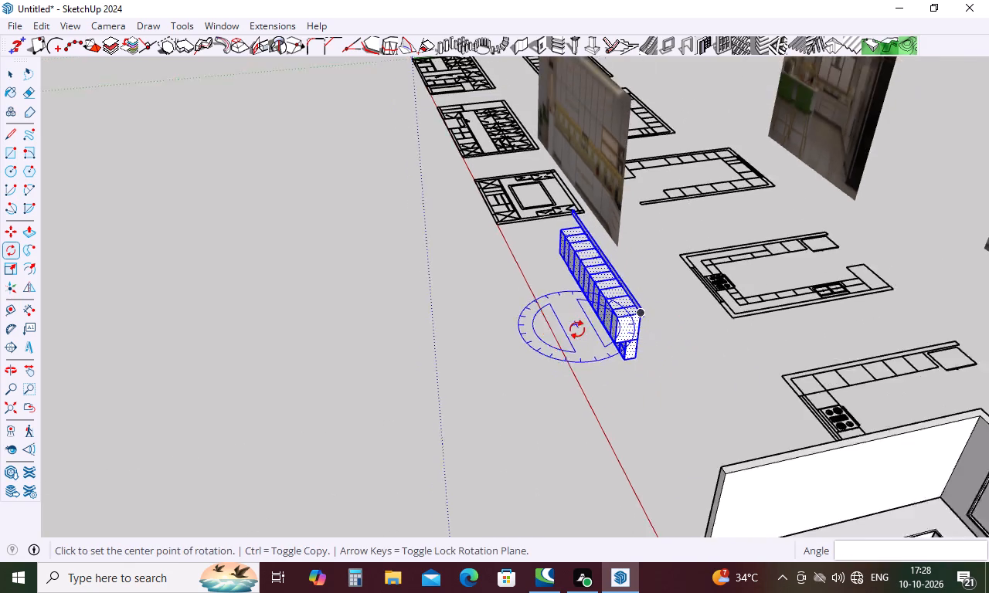
middle_drag(579, 358, 954, 242)
key(space)
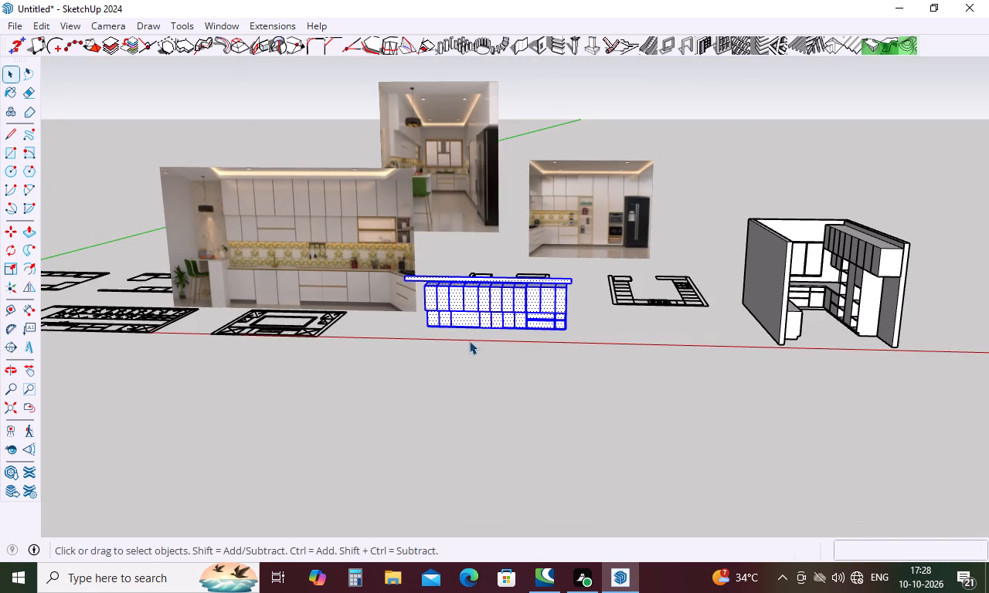
click(469, 341)
middle_drag(548, 353, 607, 318)
scroll(437, 321, up, 6)
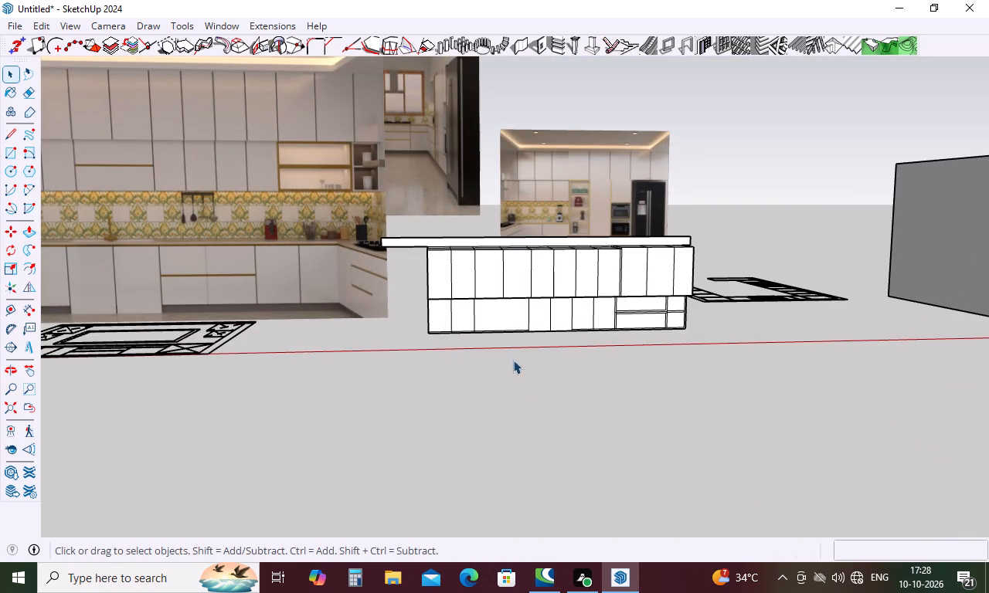
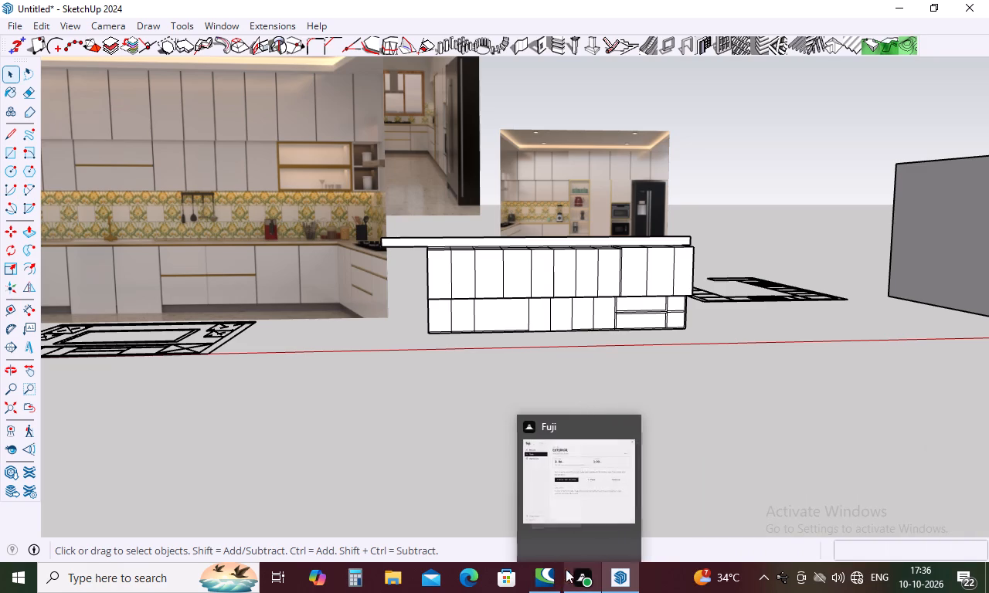
Examine the upright cabinet block from the front and above, checking the tops of the upper cabinets around the narrow vertical strip.
scroll(578, 368, down, 3)
middle_drag(582, 374, 583, 374)
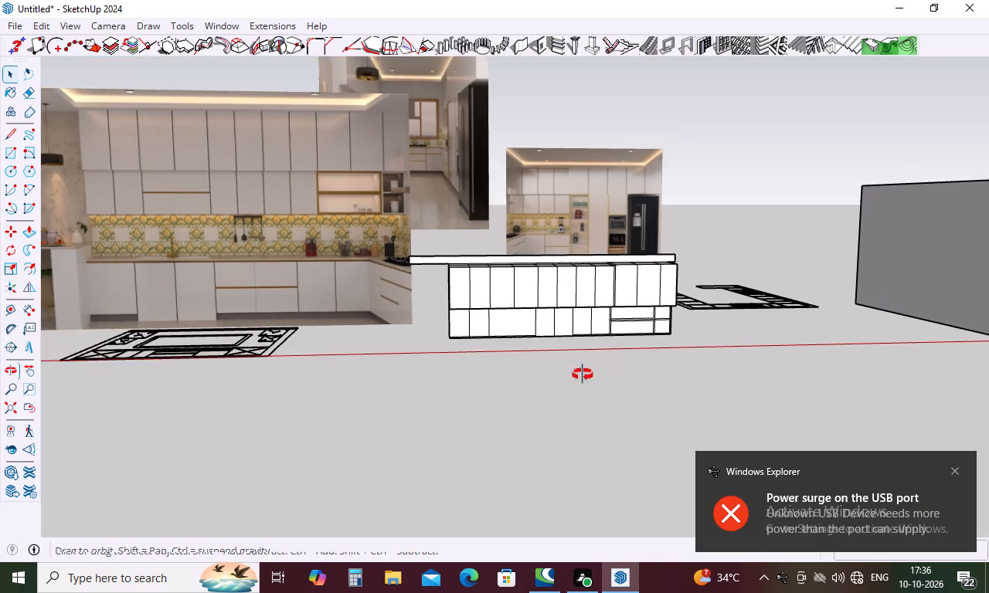
middle_drag(583, 374, 559, 324)
scroll(522, 285, up, 4)
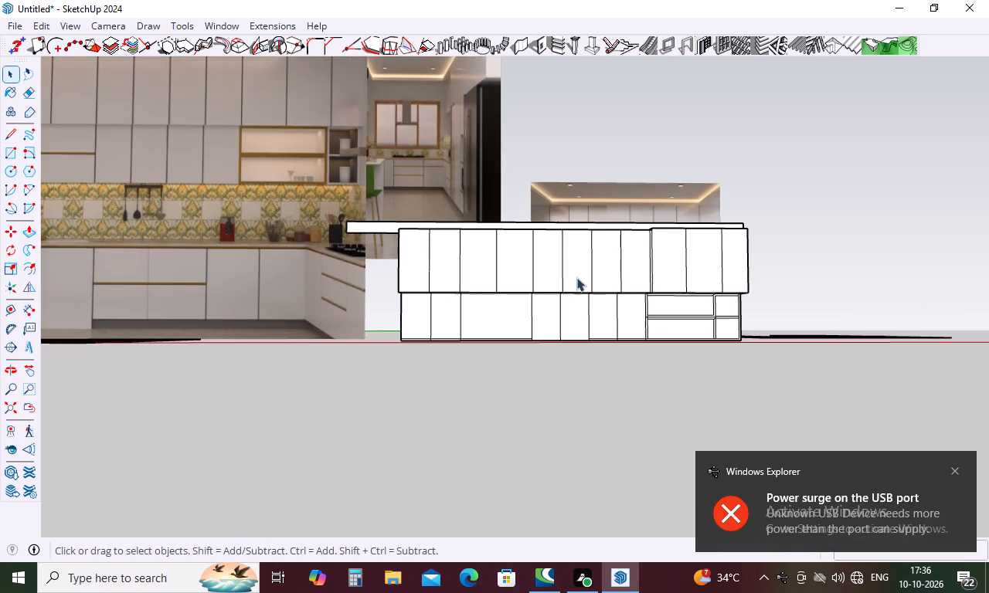
middle_drag(600, 273, 554, 452)
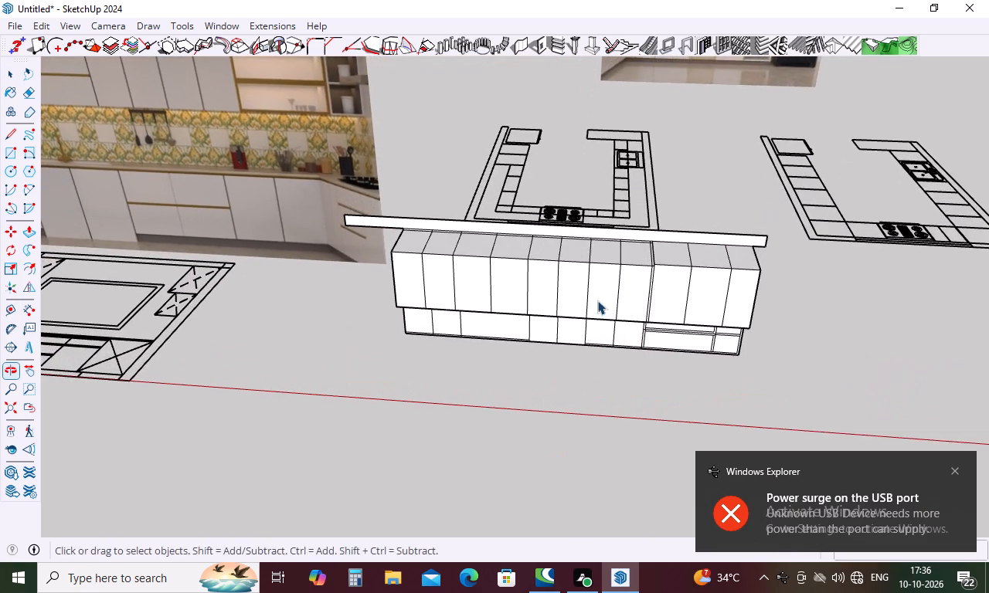
scroll(607, 284, up, 1)
middle_drag(608, 284, 836, 323)
scroll(699, 213, up, 5)
scroll(490, 222, up, 4)
scroll(552, 181, up, 5)
scroll(692, 219, up, 5)
scroll(763, 242, up, 5)
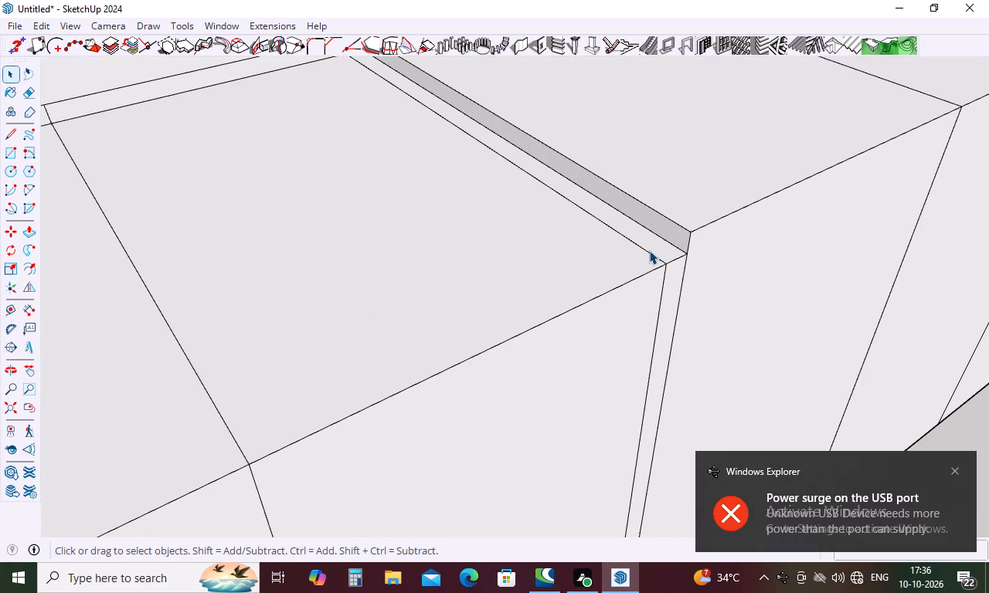
scroll(674, 234, down, 15)
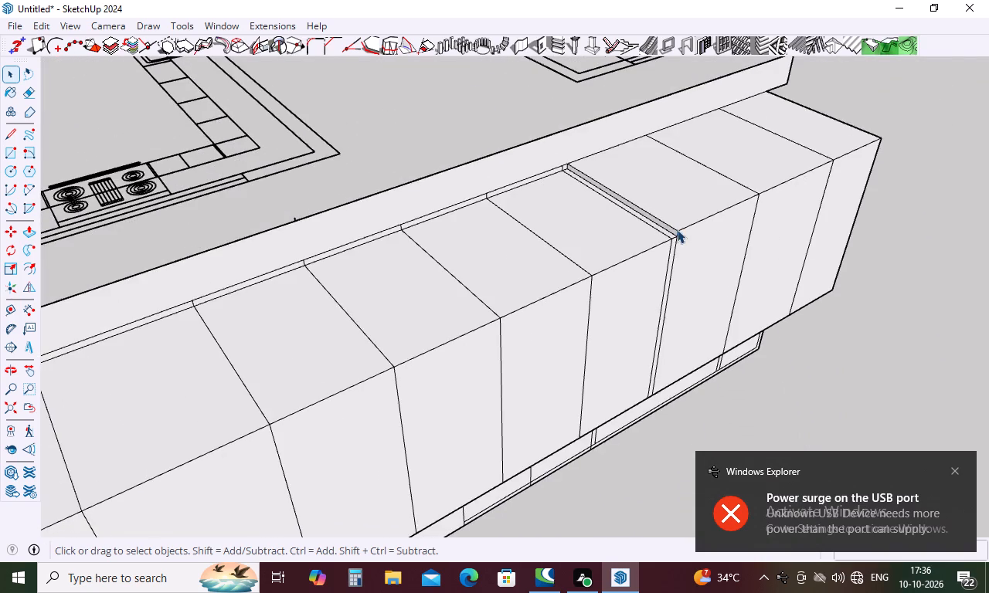
scroll(677, 229, down, 9)
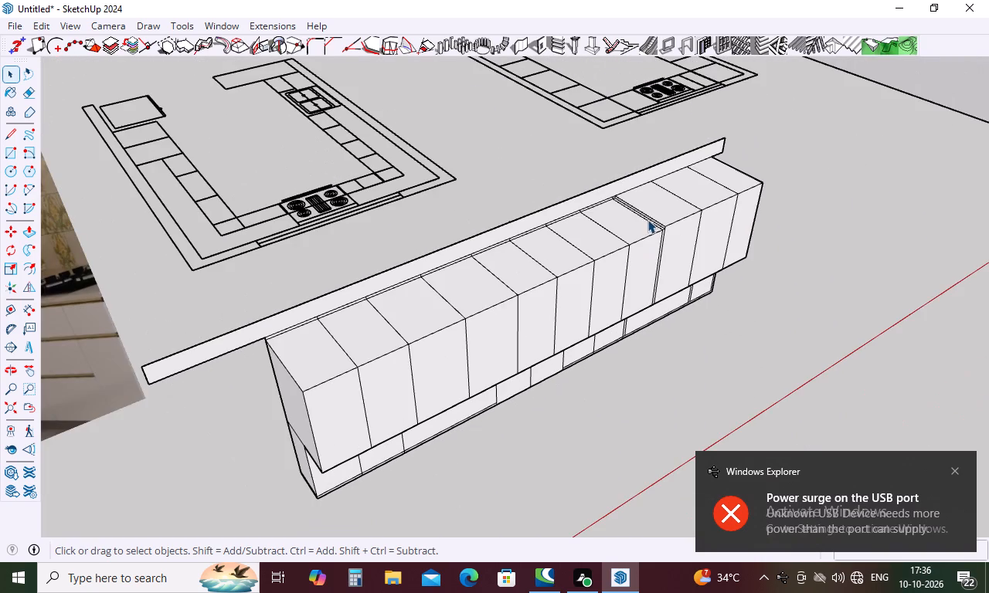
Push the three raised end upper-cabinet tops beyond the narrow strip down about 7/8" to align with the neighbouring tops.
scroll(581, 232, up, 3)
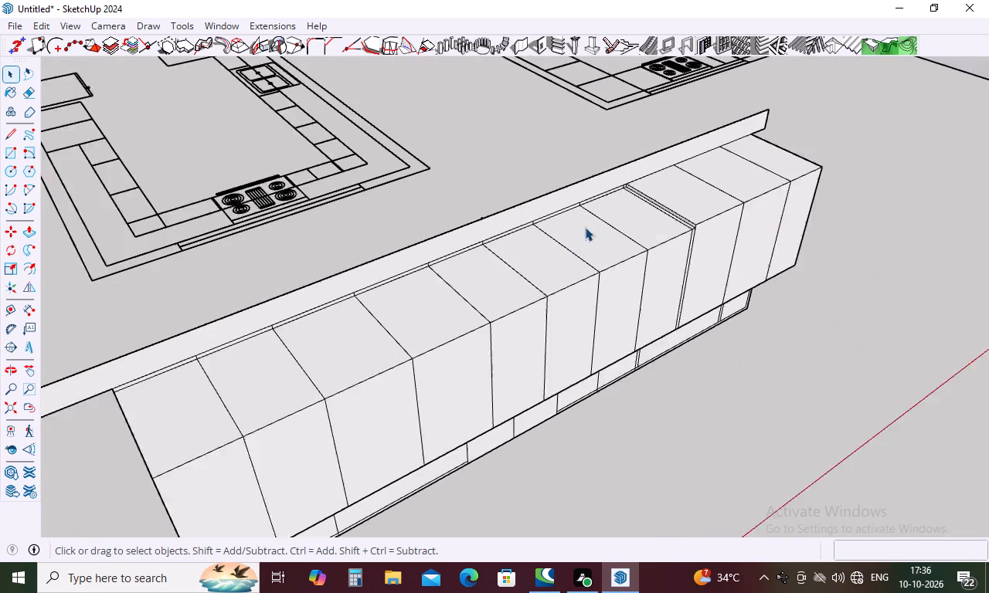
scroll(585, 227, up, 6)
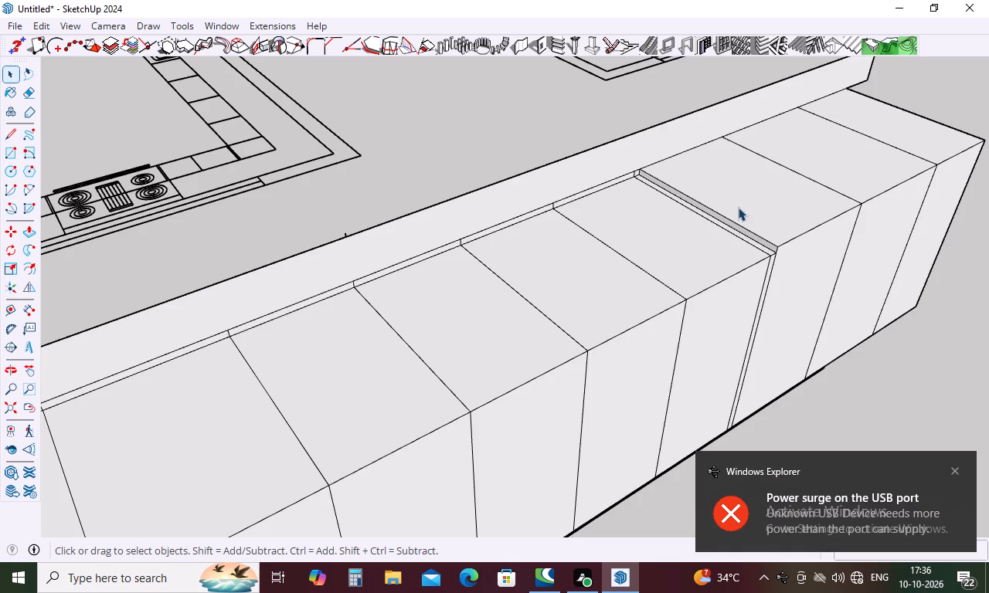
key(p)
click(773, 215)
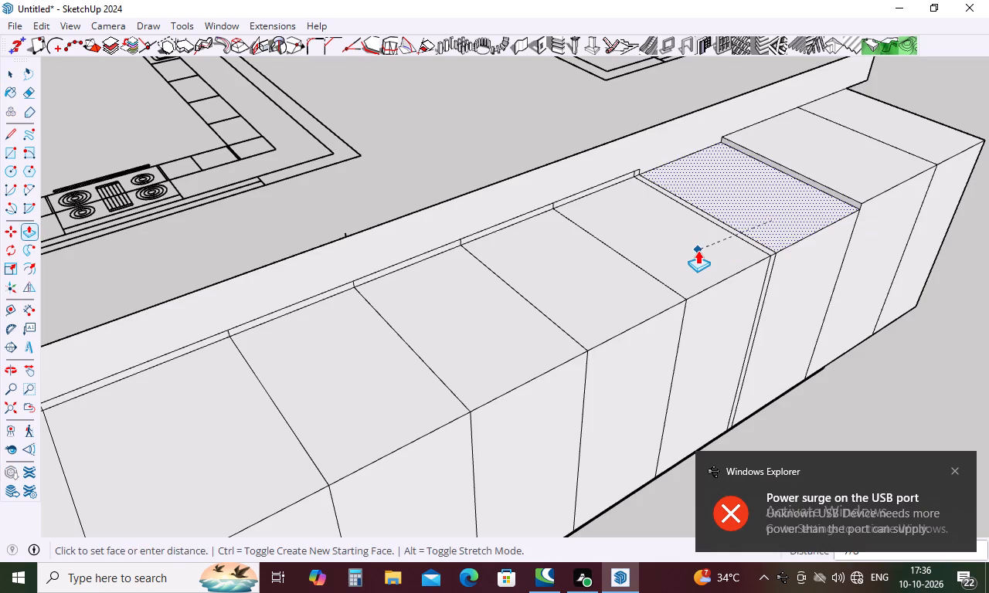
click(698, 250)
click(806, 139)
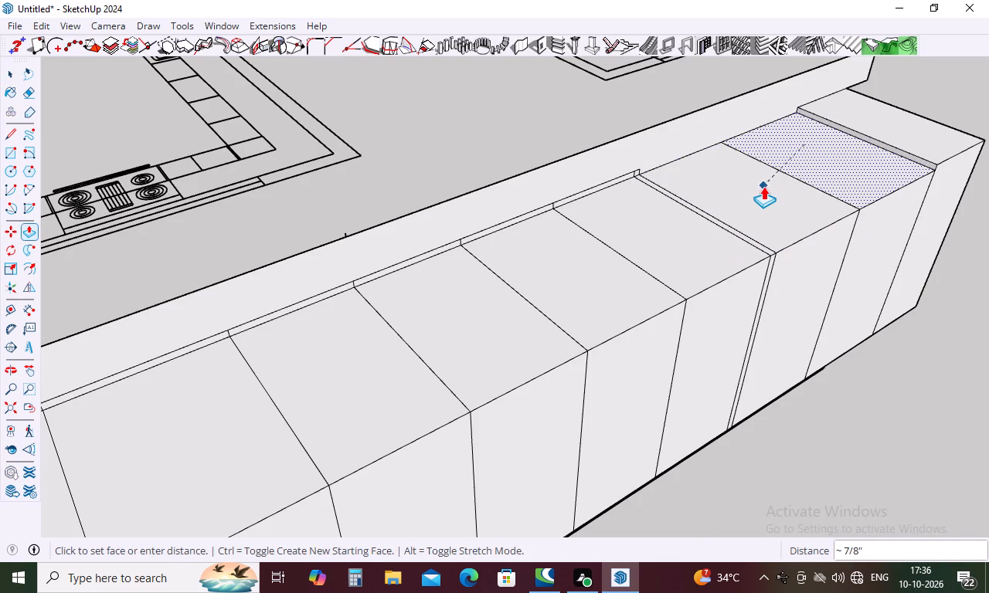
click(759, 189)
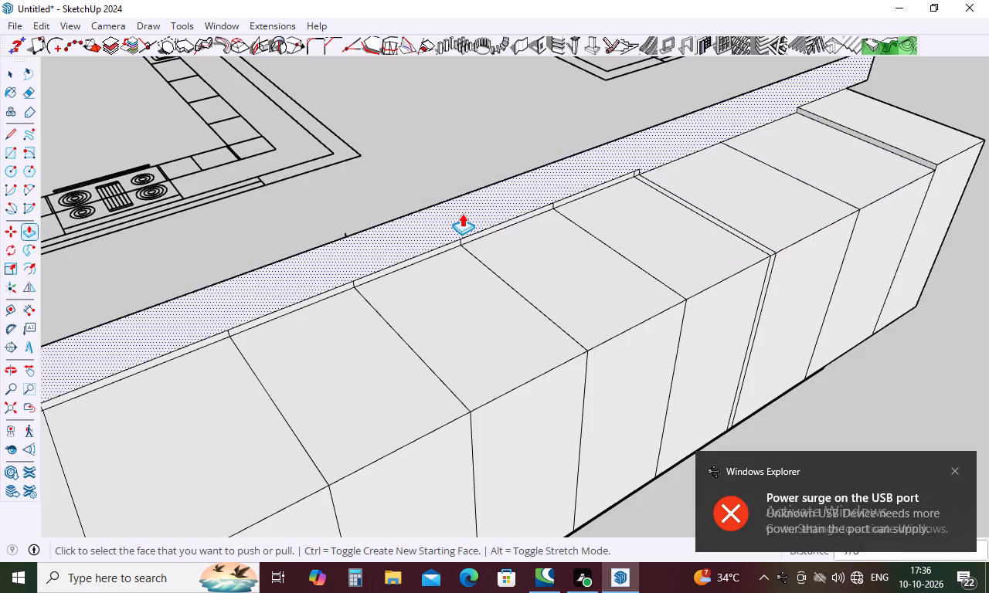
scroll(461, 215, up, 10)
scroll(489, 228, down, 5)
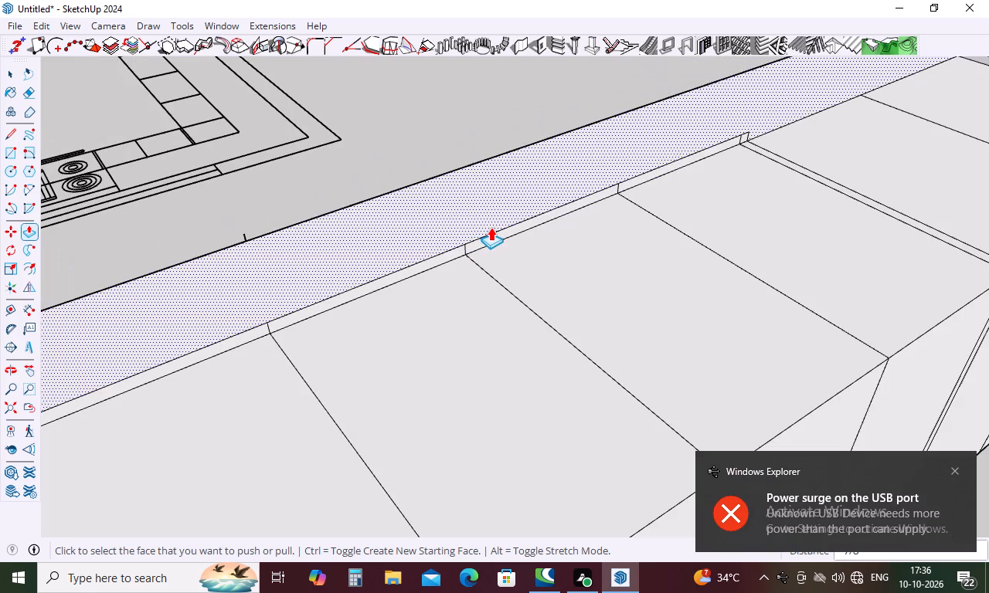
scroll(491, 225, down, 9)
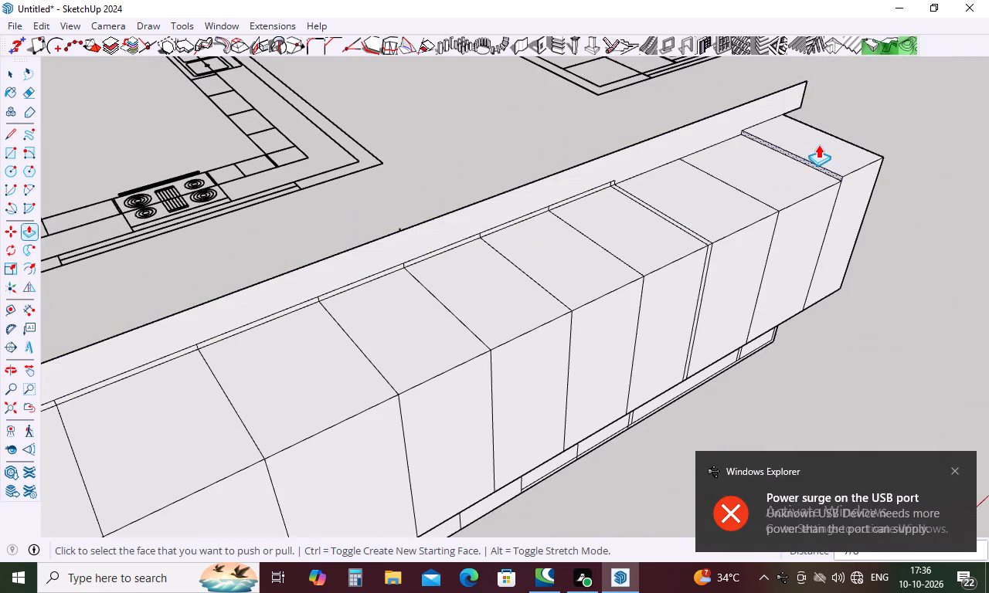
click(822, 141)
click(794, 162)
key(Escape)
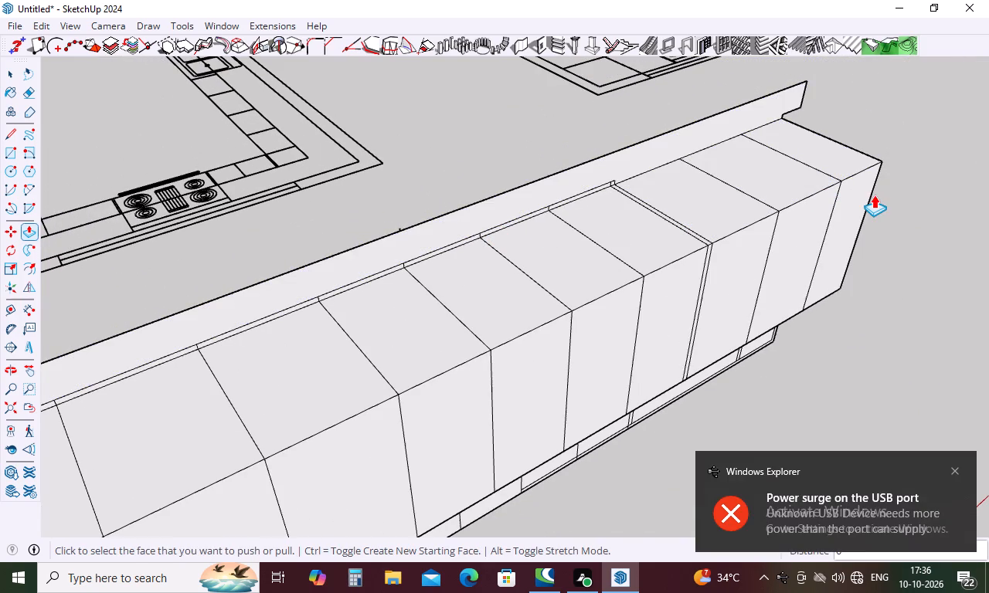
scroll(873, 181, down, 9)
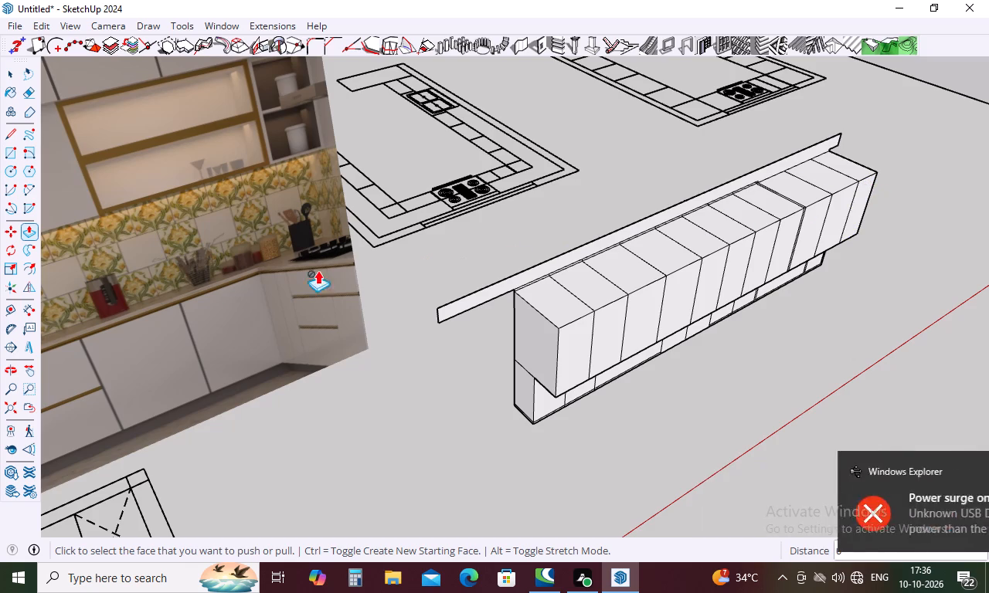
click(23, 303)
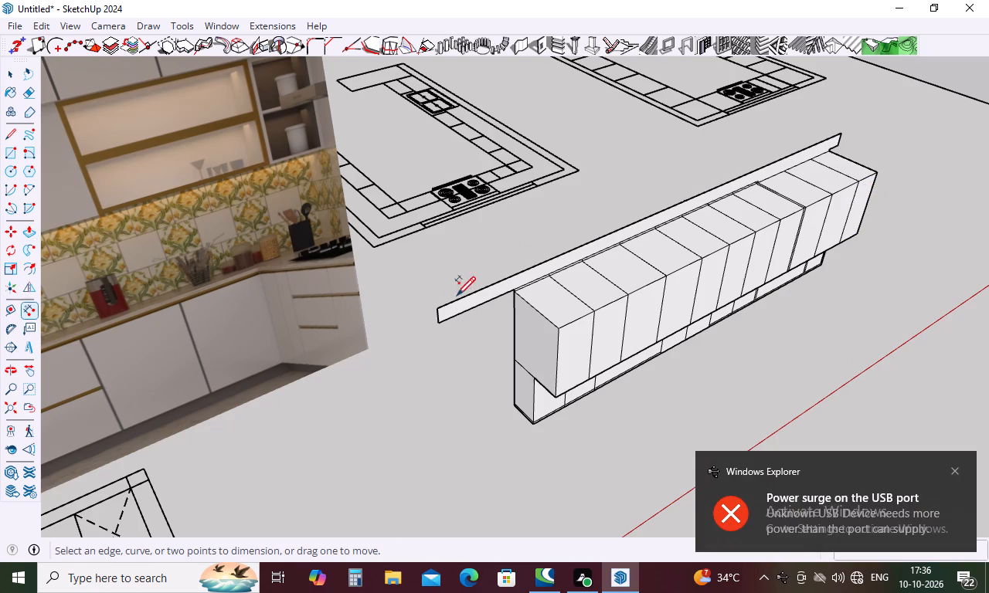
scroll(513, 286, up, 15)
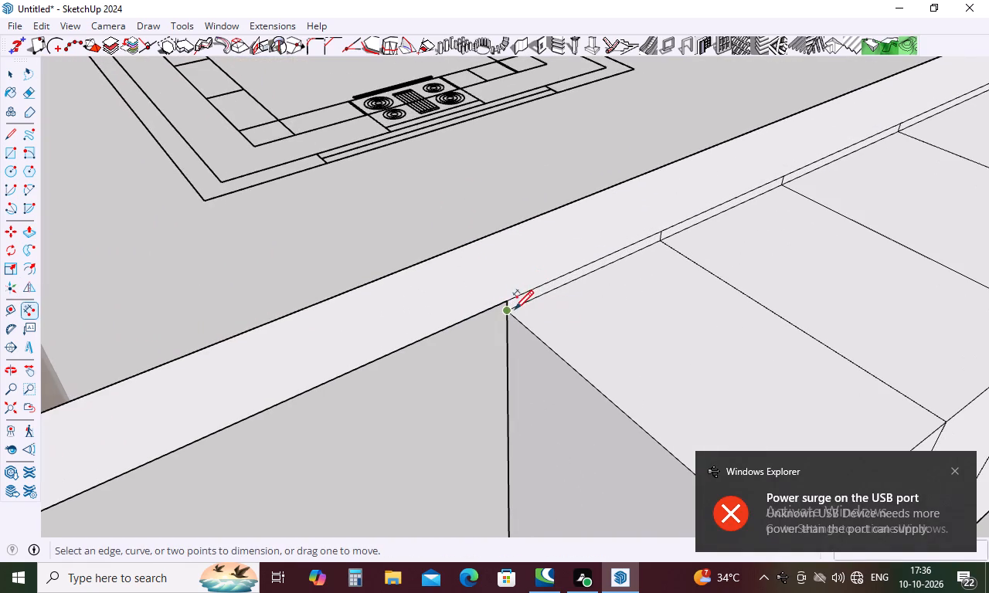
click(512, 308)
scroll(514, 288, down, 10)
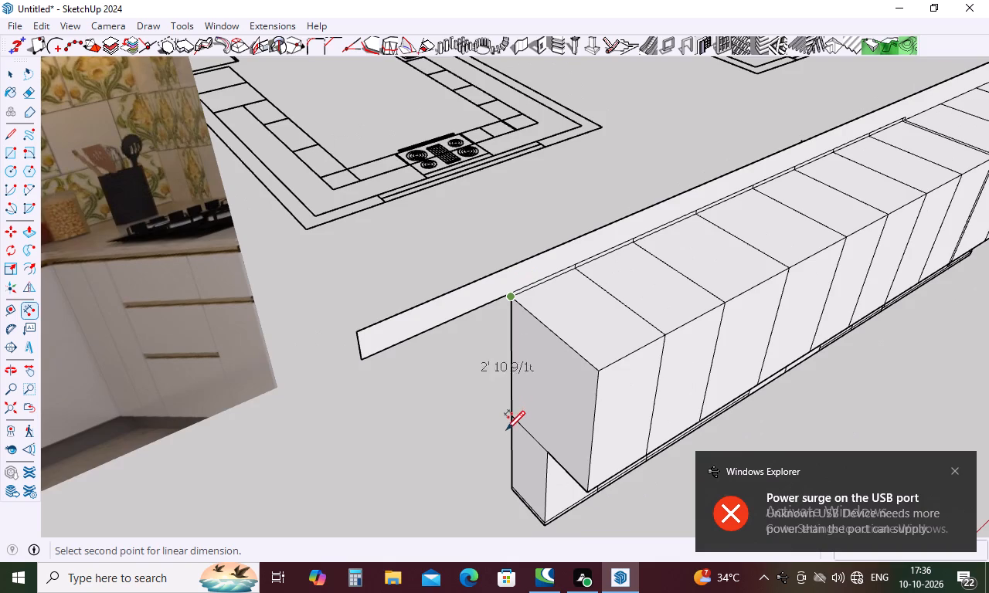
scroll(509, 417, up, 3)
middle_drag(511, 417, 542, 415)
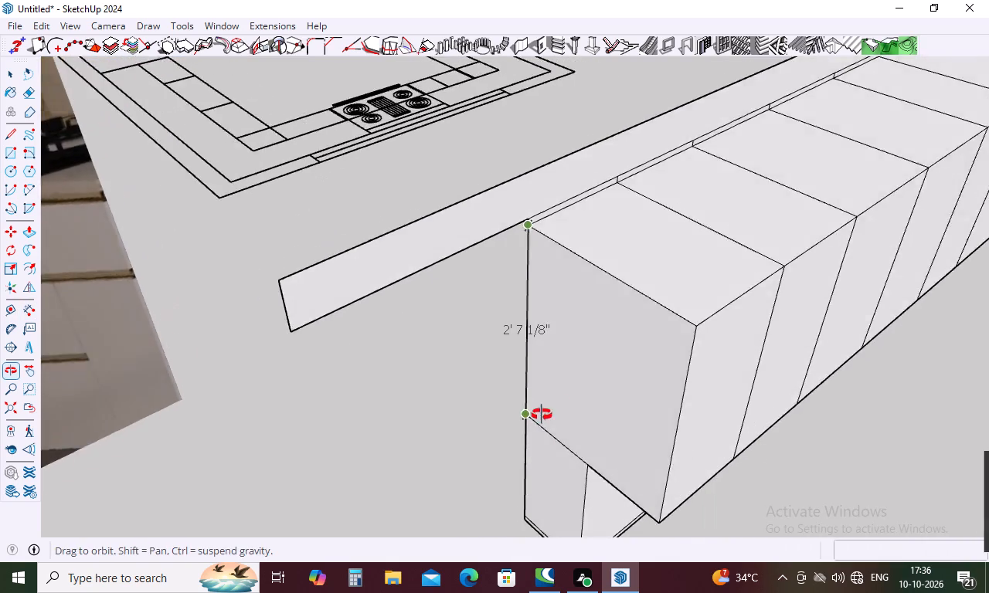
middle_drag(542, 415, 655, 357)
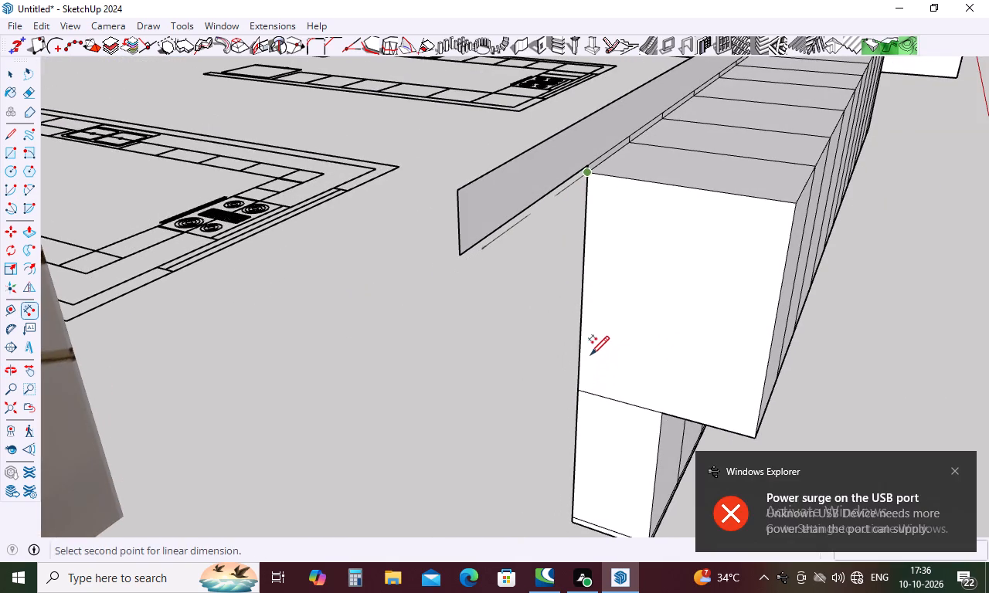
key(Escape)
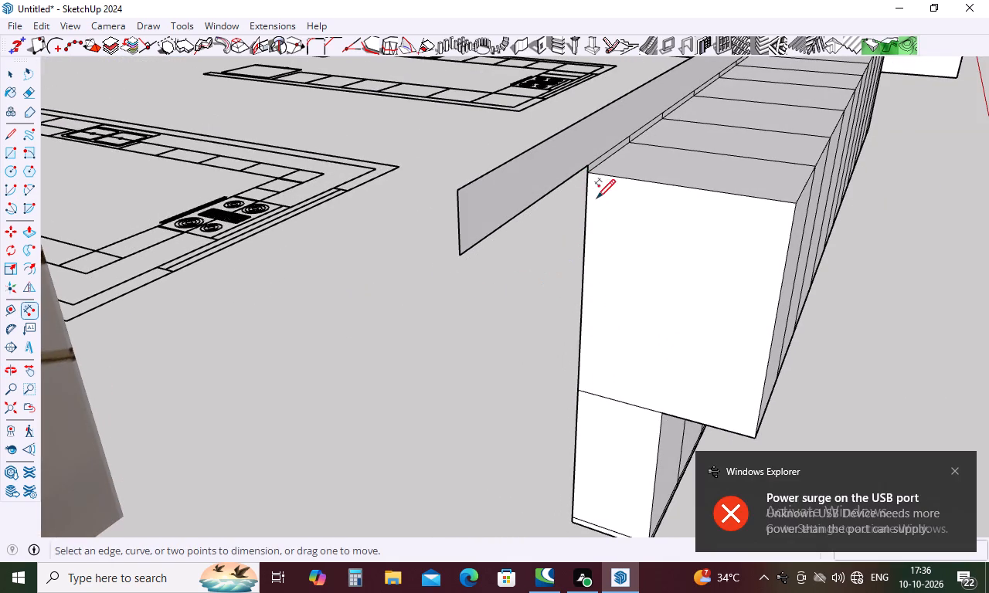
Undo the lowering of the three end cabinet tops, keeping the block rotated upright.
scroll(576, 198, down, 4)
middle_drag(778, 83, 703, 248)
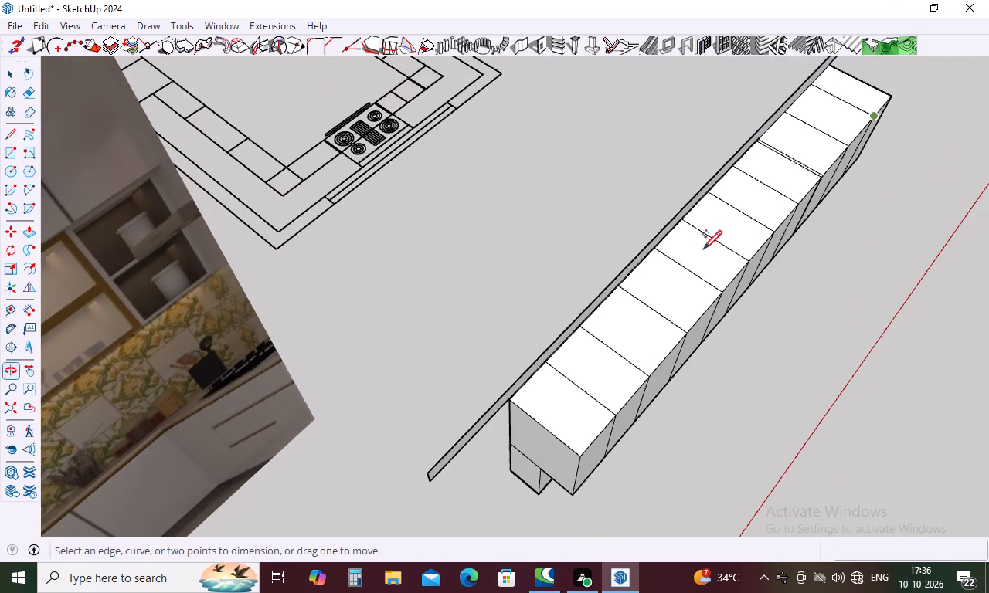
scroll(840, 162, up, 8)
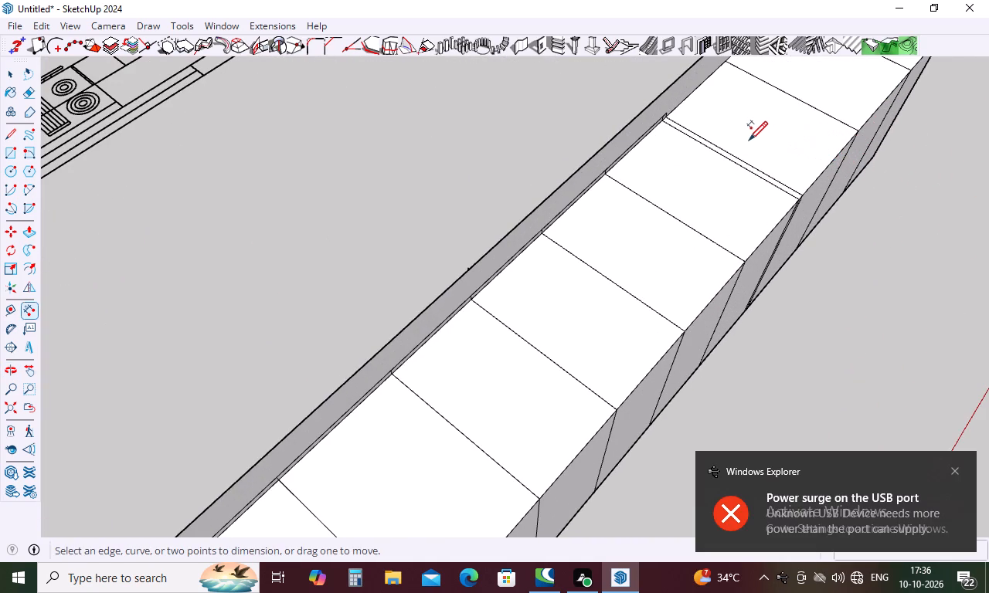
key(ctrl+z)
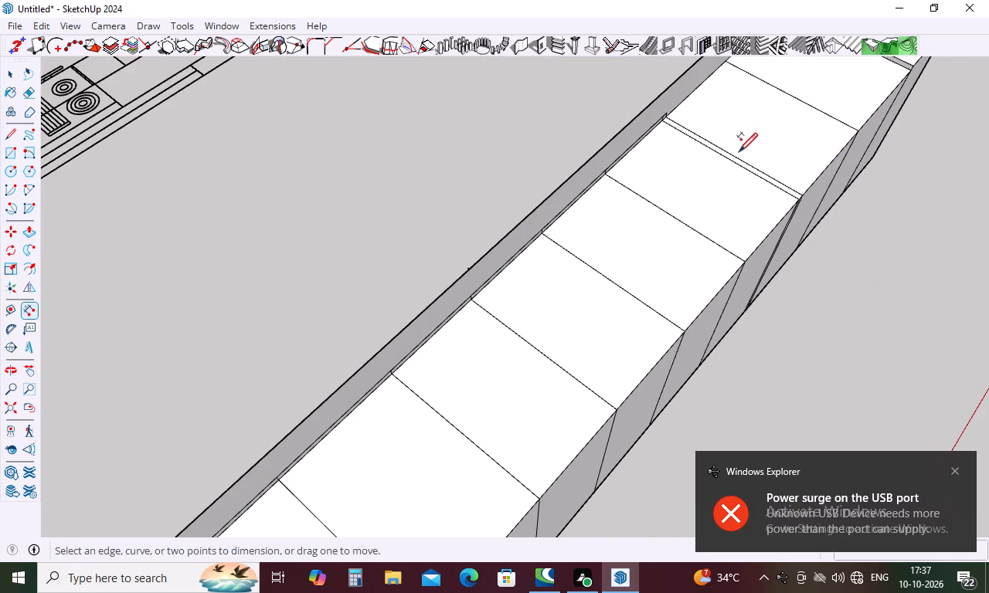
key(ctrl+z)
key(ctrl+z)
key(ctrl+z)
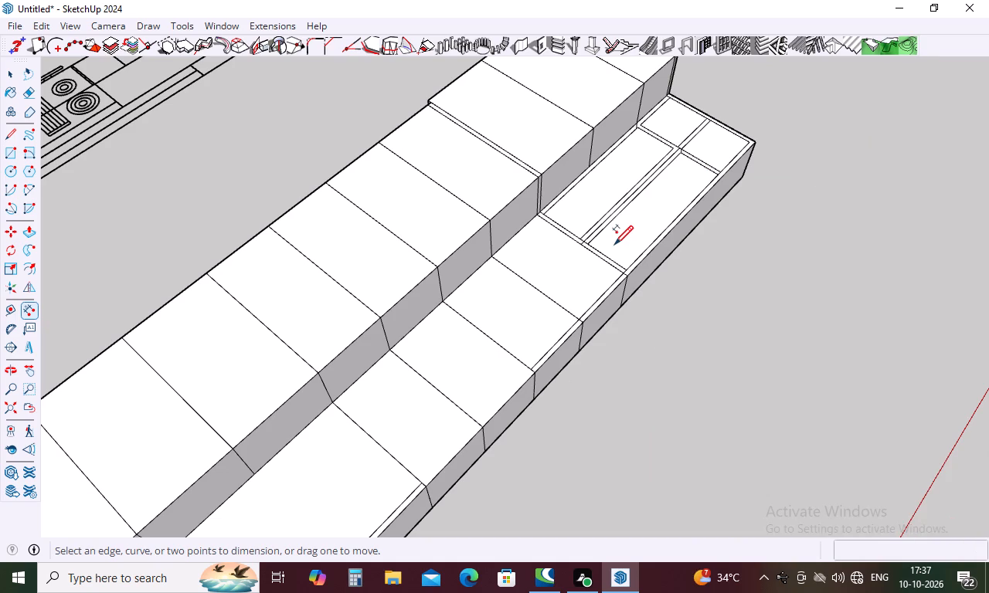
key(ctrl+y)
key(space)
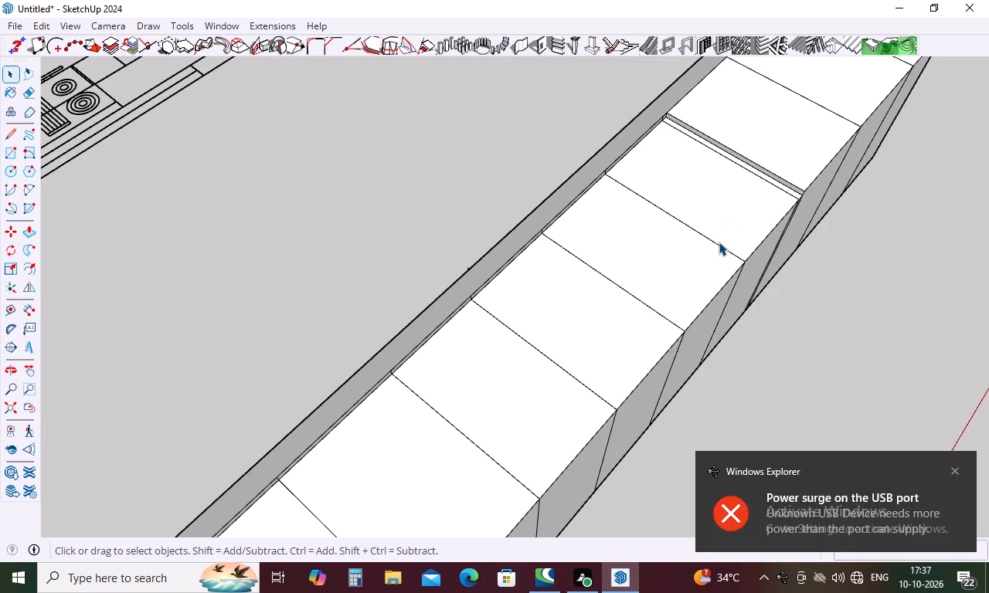
Pull the narrow strip's top and the two adjoining lower upper-cabinet tops up about 7/8", level with the three raised end tops.
key(p)
click(732, 227)
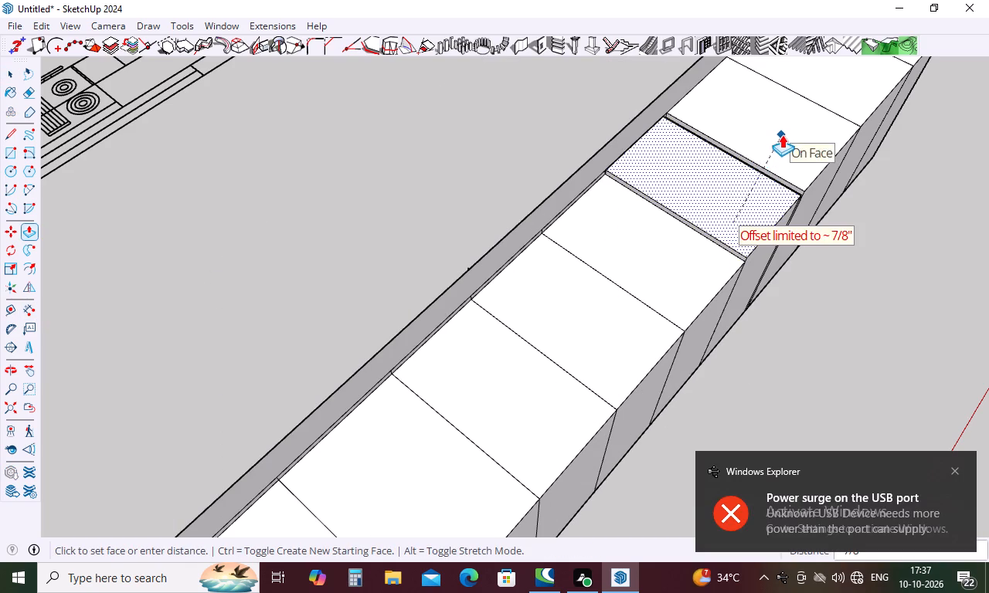
click(782, 127)
middle_drag(723, 199, 571, 116)
scroll(778, 227, up, 9)
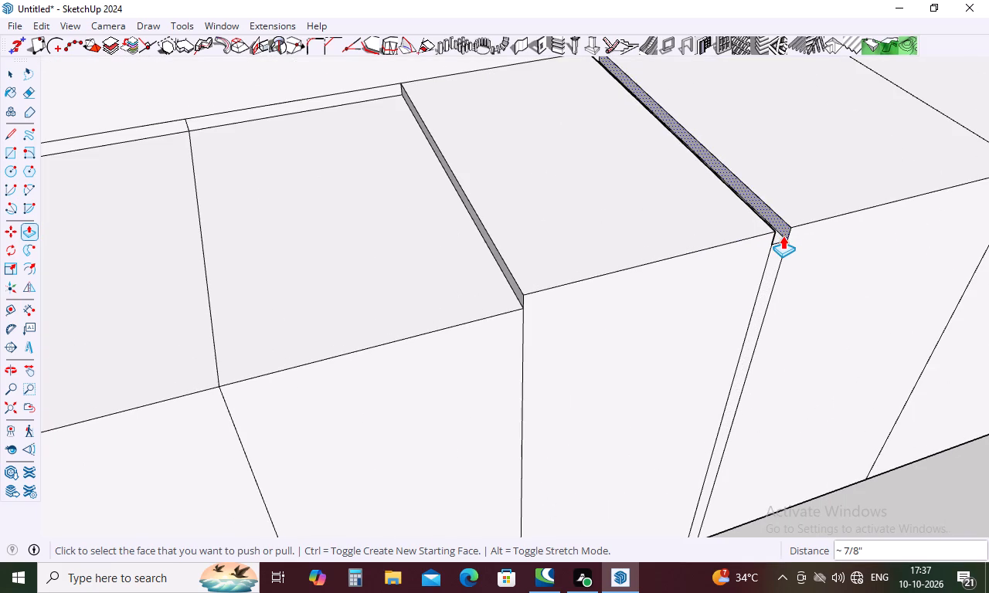
click(780, 239)
click(871, 178)
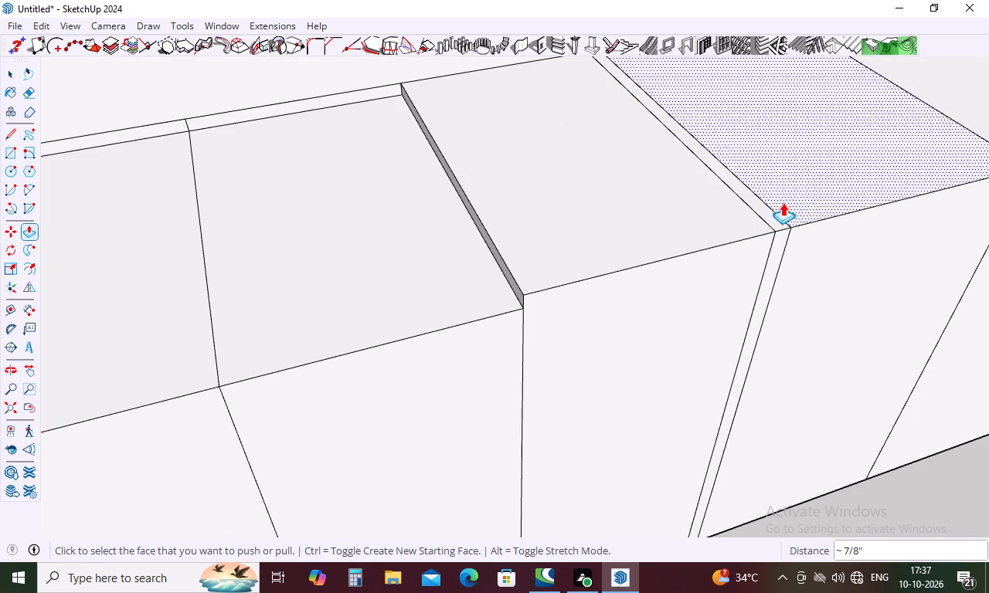
click(359, 294)
click(556, 249)
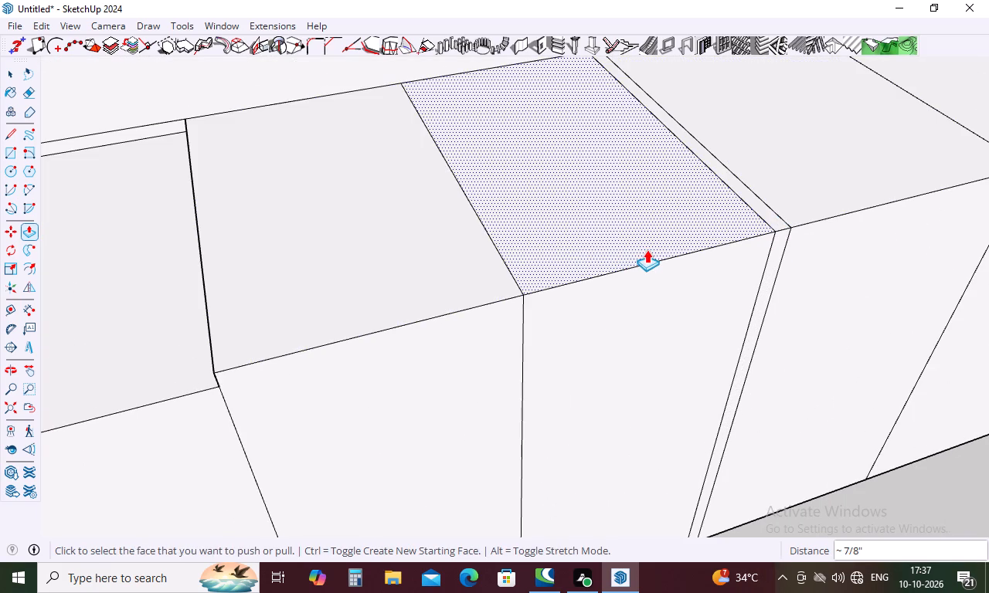
Pull the six remaining lower upper-cabinet tops up about 7/8", one by one to the far end, level with the raised tops.
scroll(705, 251, down, 7)
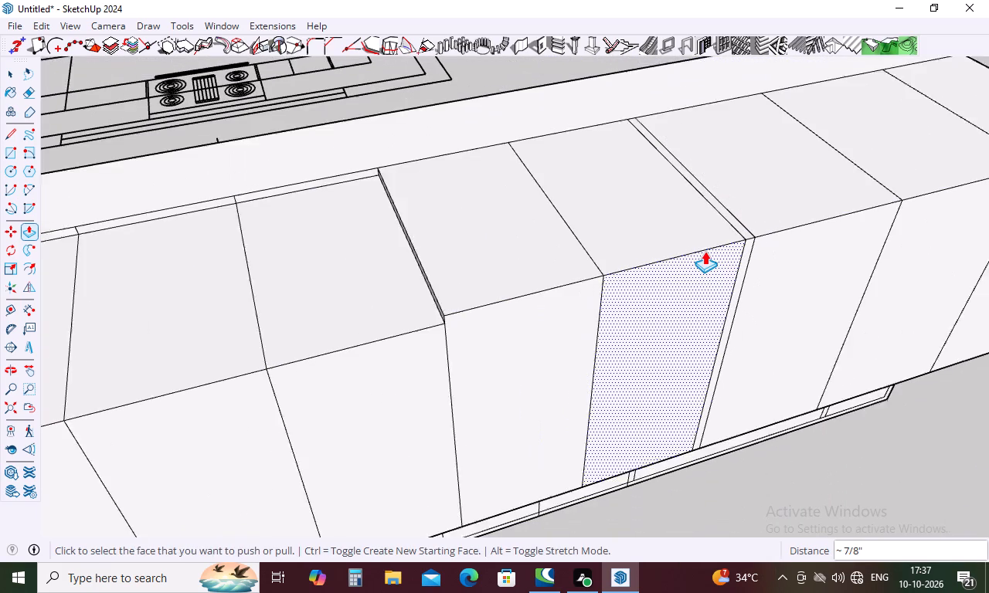
click(390, 305)
click(511, 264)
scroll(737, 229, down, 5)
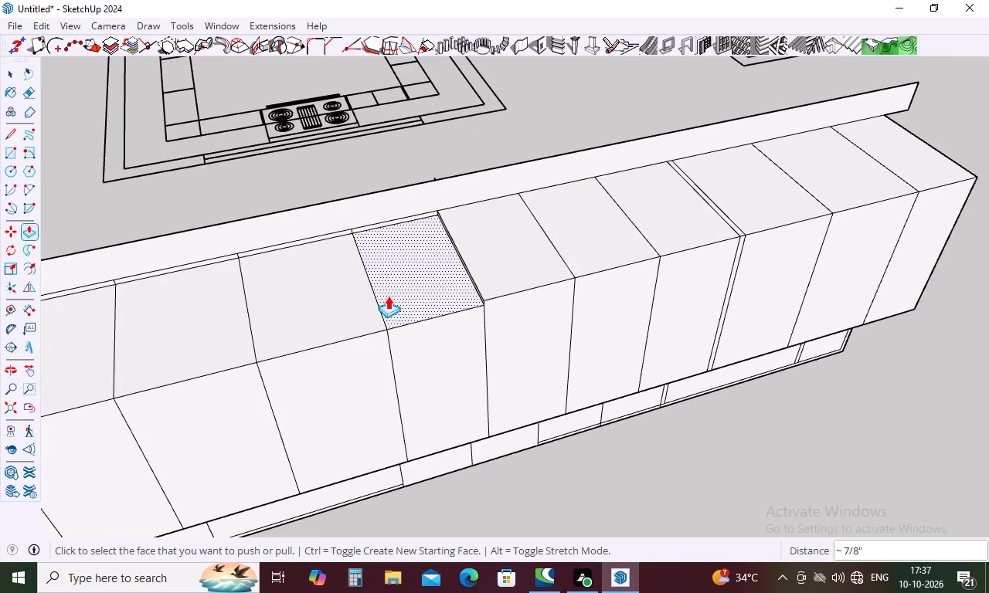
click(410, 296)
click(508, 263)
click(283, 304)
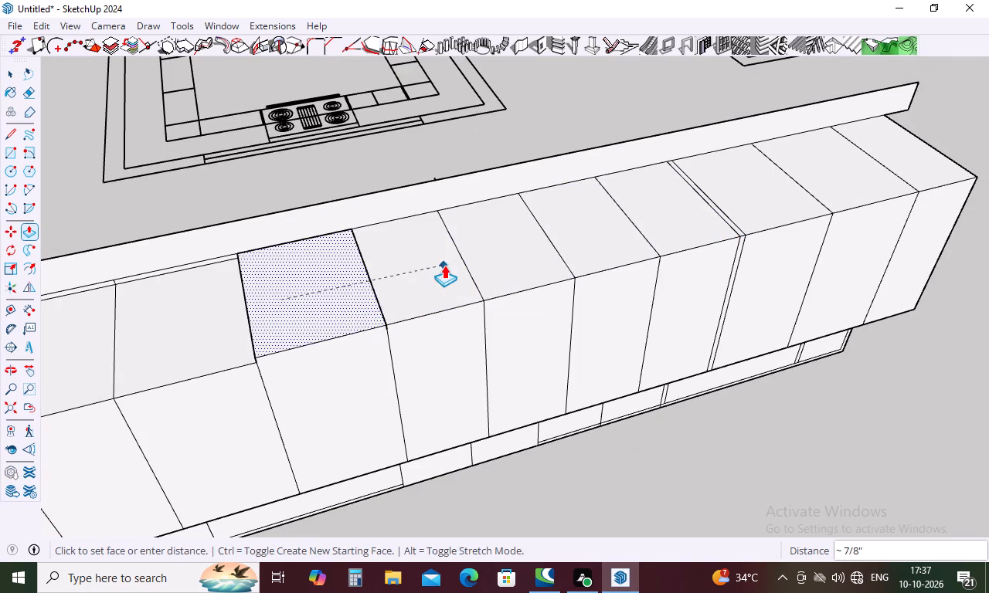
click(444, 265)
click(152, 323)
click(389, 261)
click(87, 321)
click(179, 299)
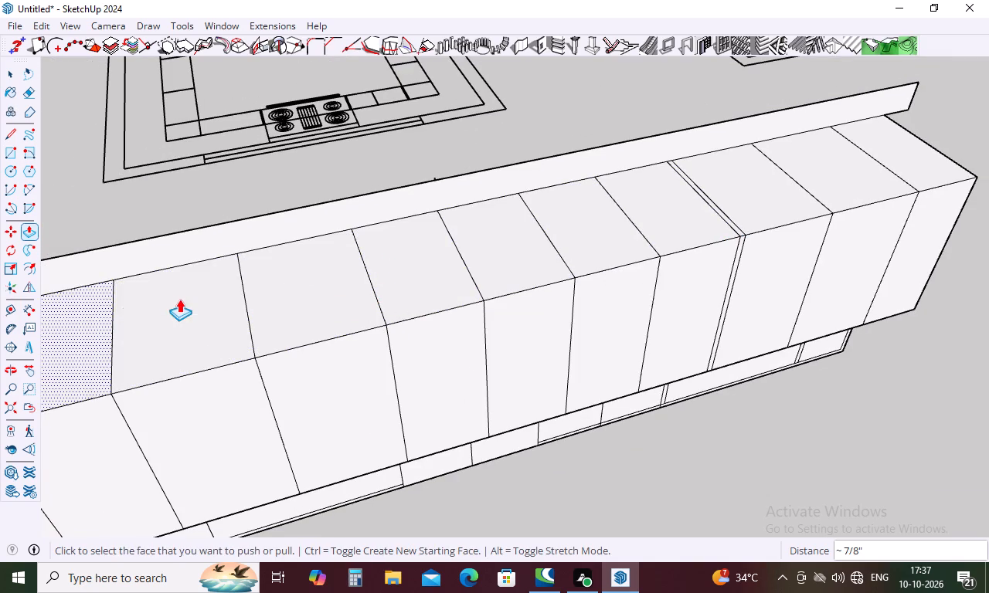
scroll(465, 273, down, 5)
click(172, 337)
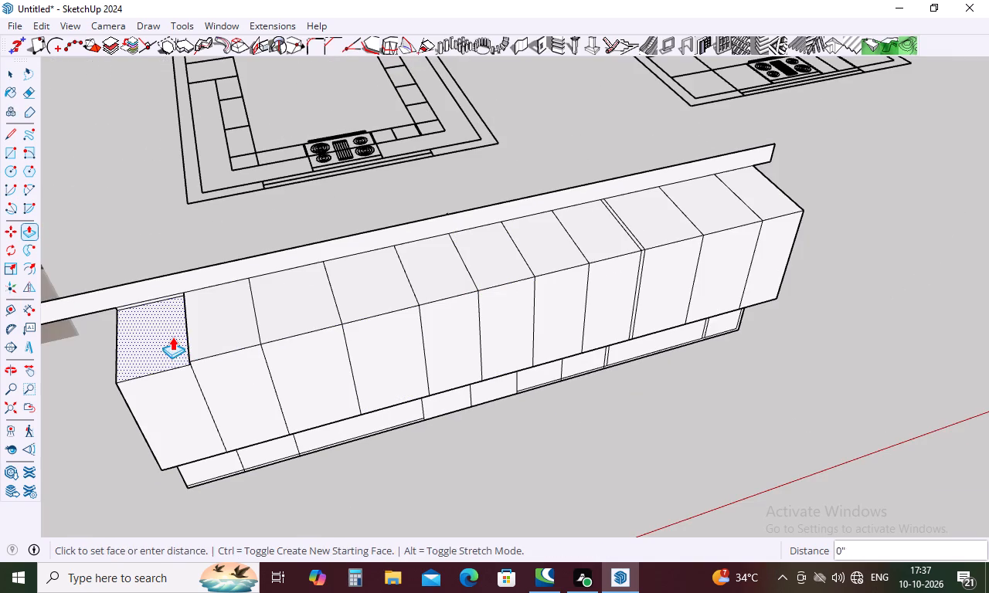
click(216, 316)
key(Escape)
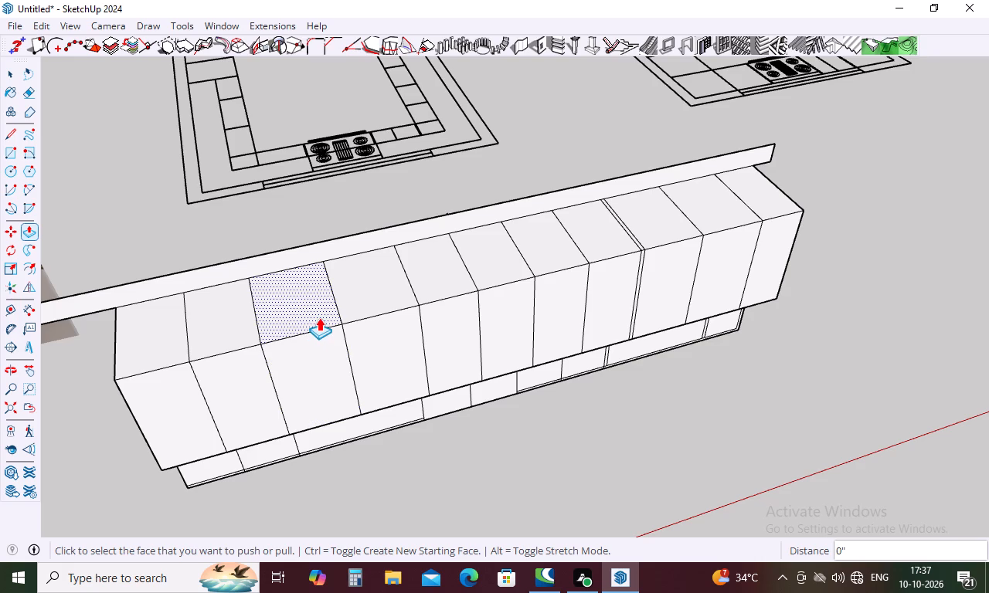
Examine the upright cabinet block from the front alongside the kitchen reference photos and the surrounding model.
scroll(327, 286, down, 3)
middle_drag(362, 375, 364, 361)
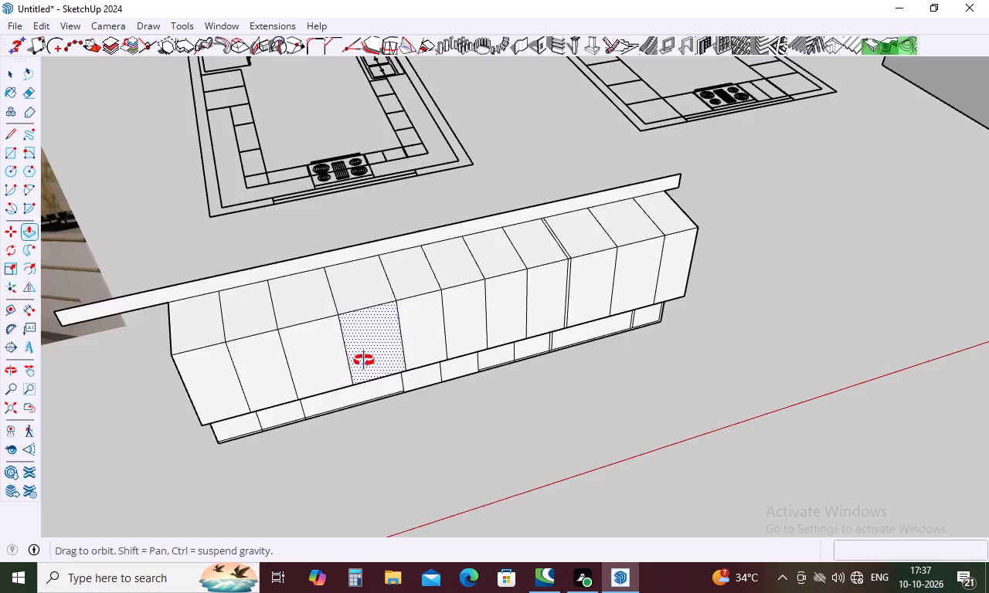
middle_drag(364, 361, 380, 242)
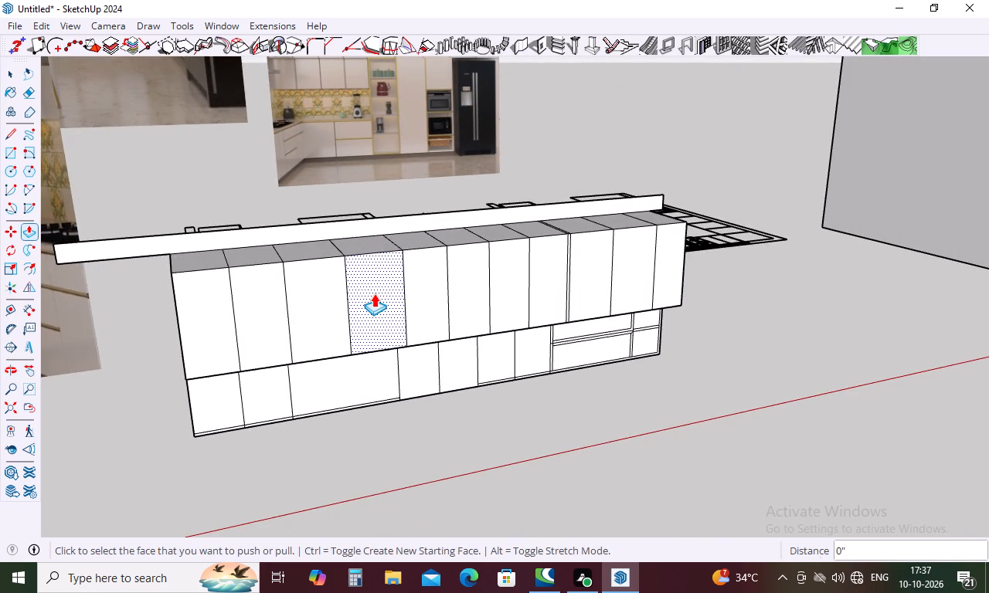
scroll(444, 266, down, 8)
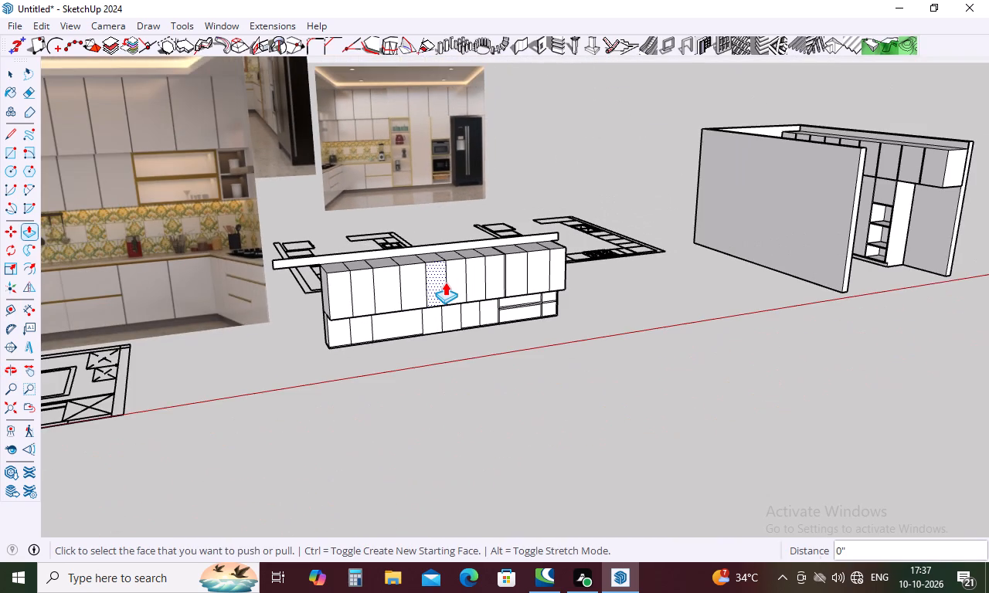
scroll(493, 288, down, 9)
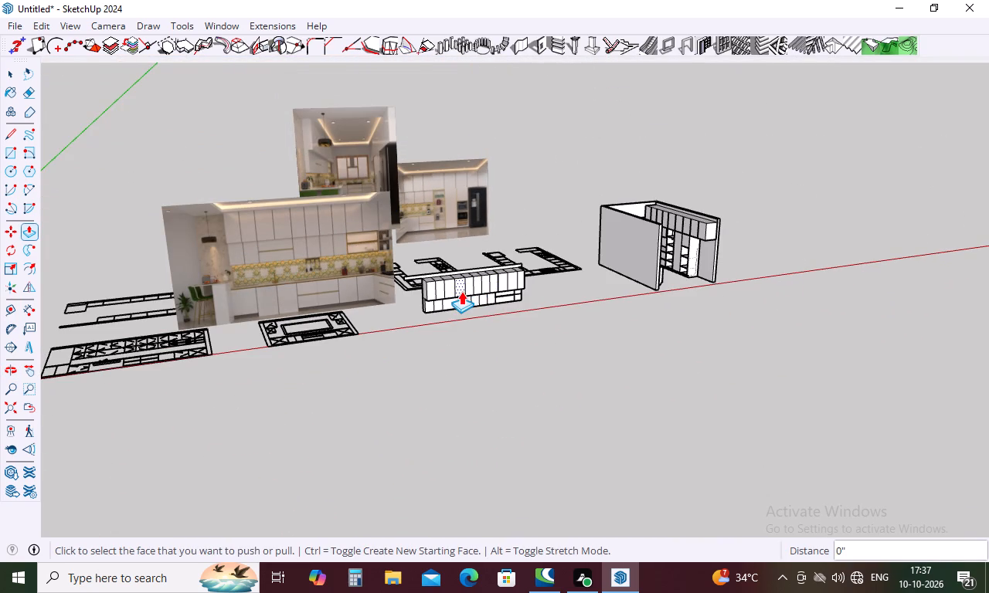
key(Escape)
scroll(471, 282, up, 14)
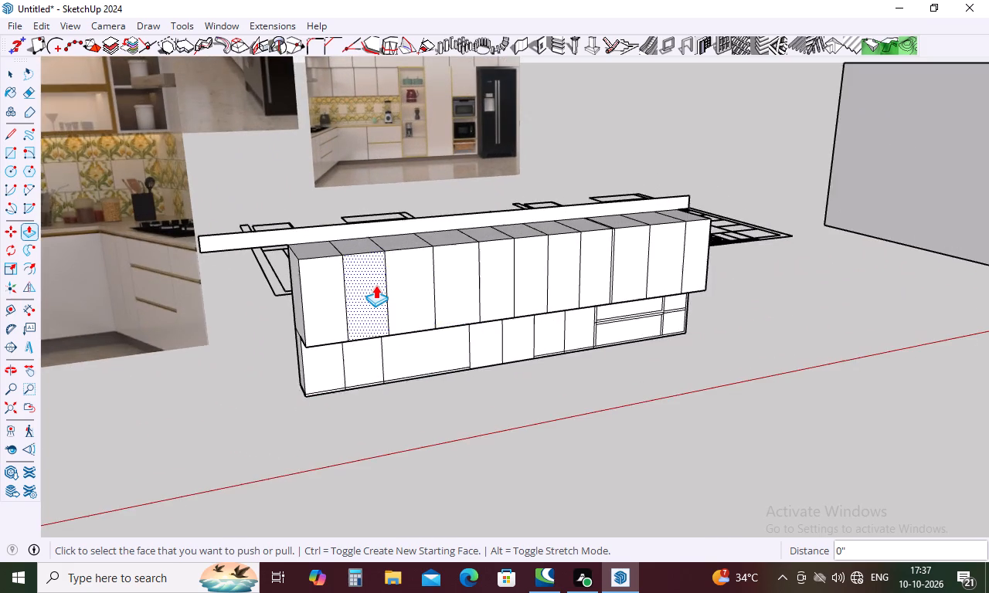
scroll(376, 285, up, 8)
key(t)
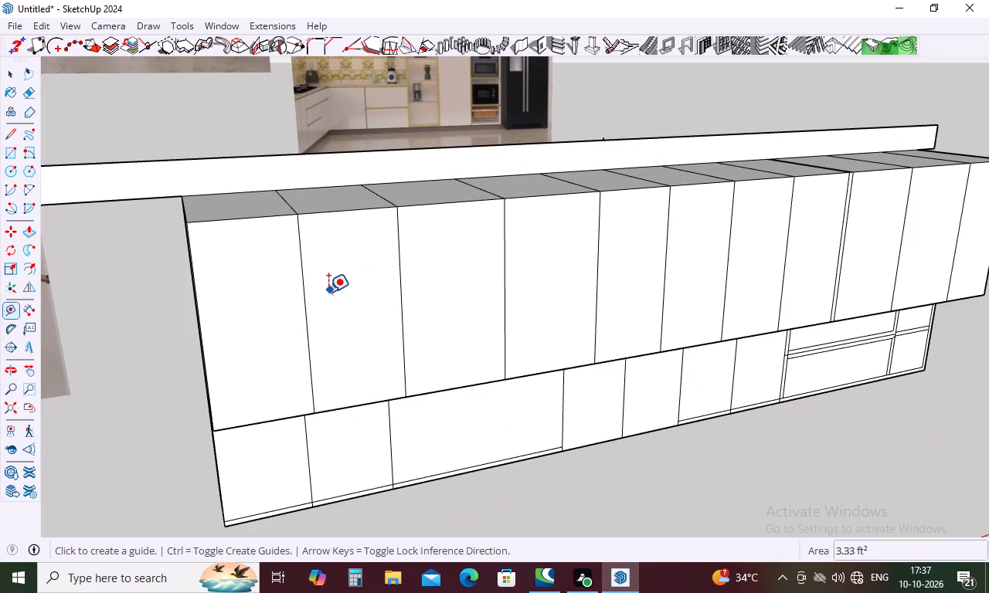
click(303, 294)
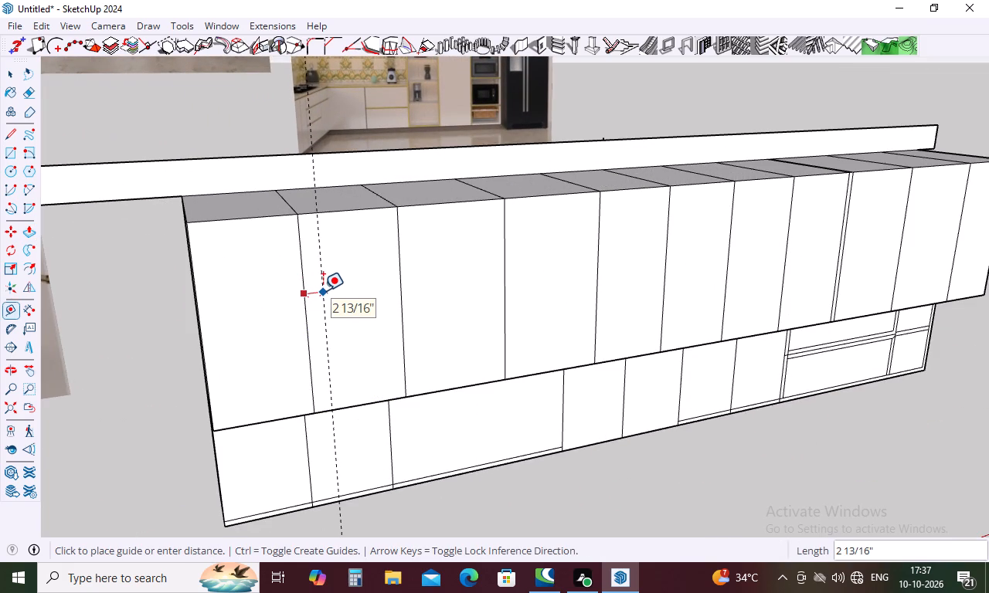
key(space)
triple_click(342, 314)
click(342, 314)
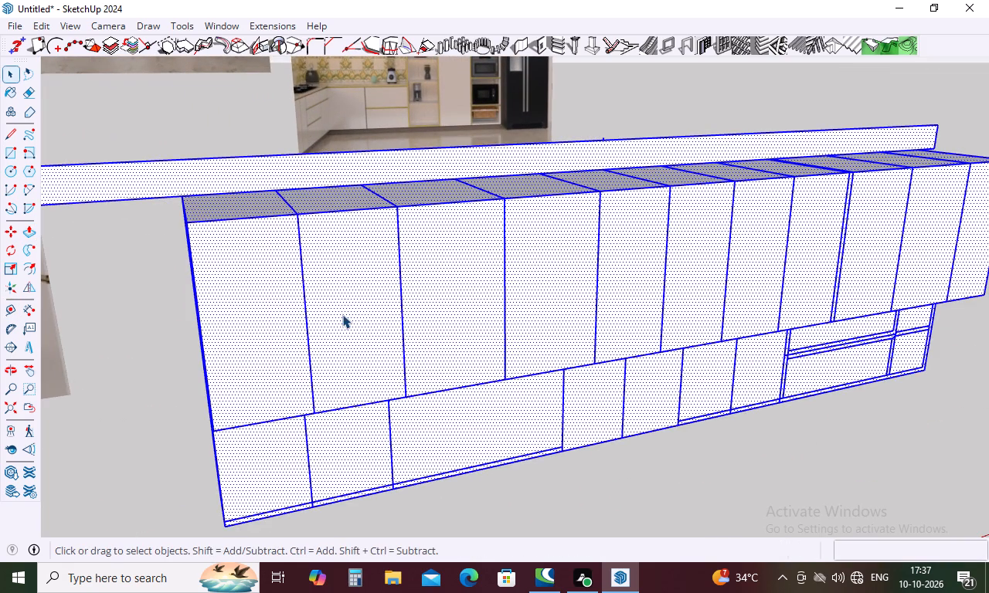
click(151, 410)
Place vertical guides 0.5" to each side of the first two upper-cabinet door joints, counting from the end farthest from the narrow strip.
key(t)
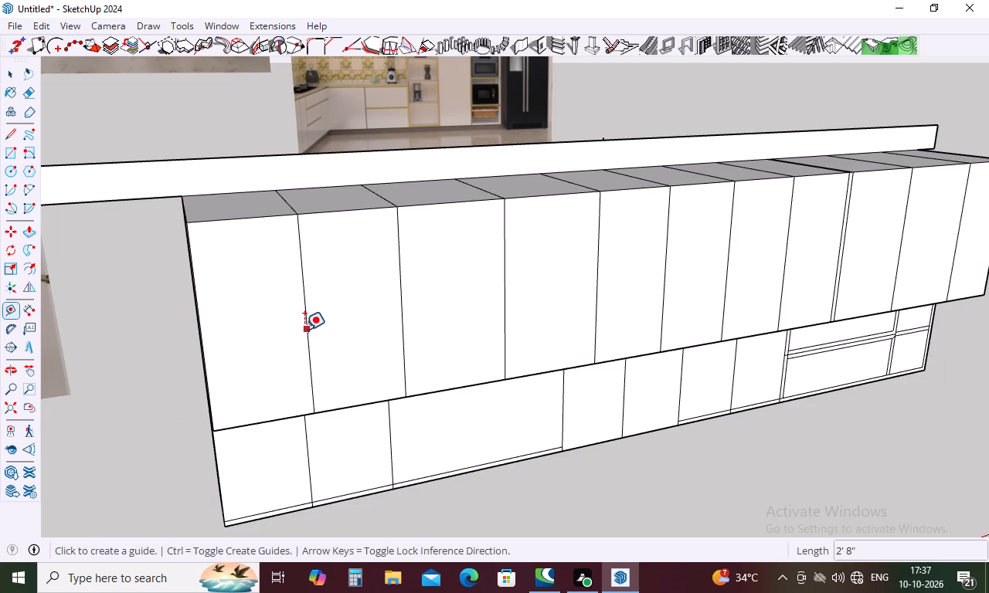
click(306, 328)
text(.5)
key(Return)
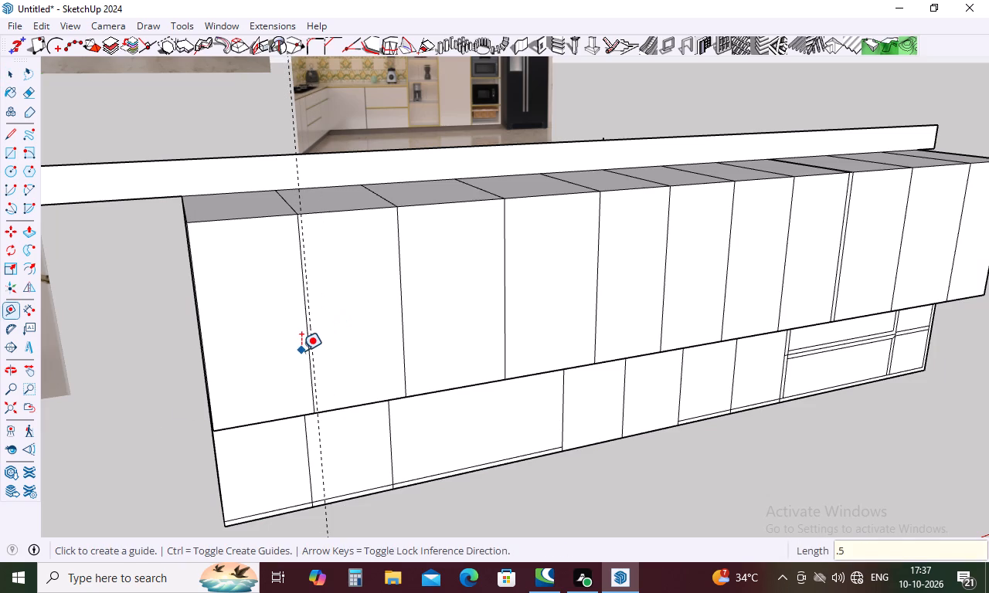
click(305, 339)
text(.5)
key(Return)
click(400, 316)
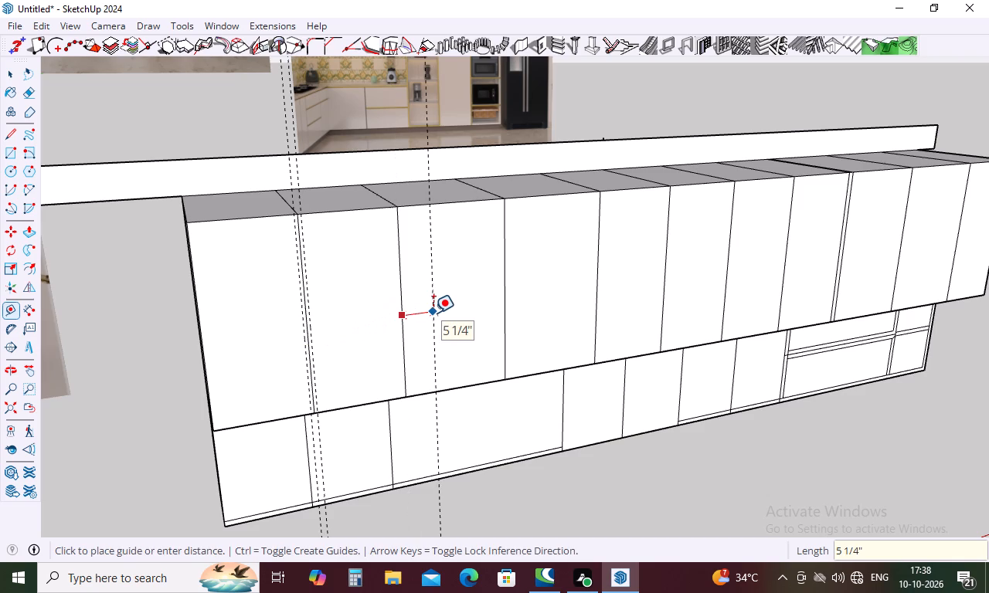
text(.5)
key(Return)
click(400, 330)
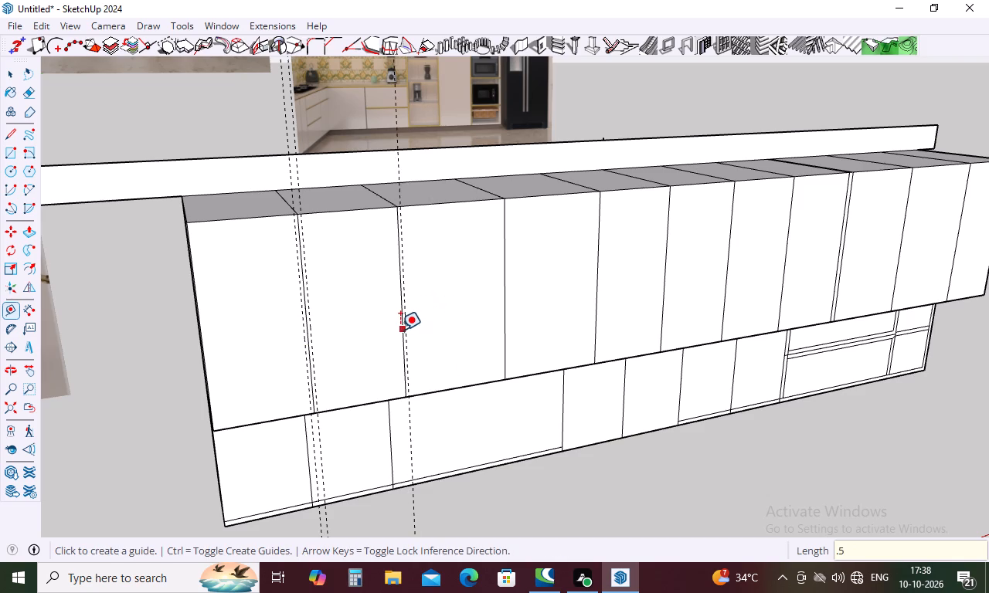
text(.5)
key(Return)
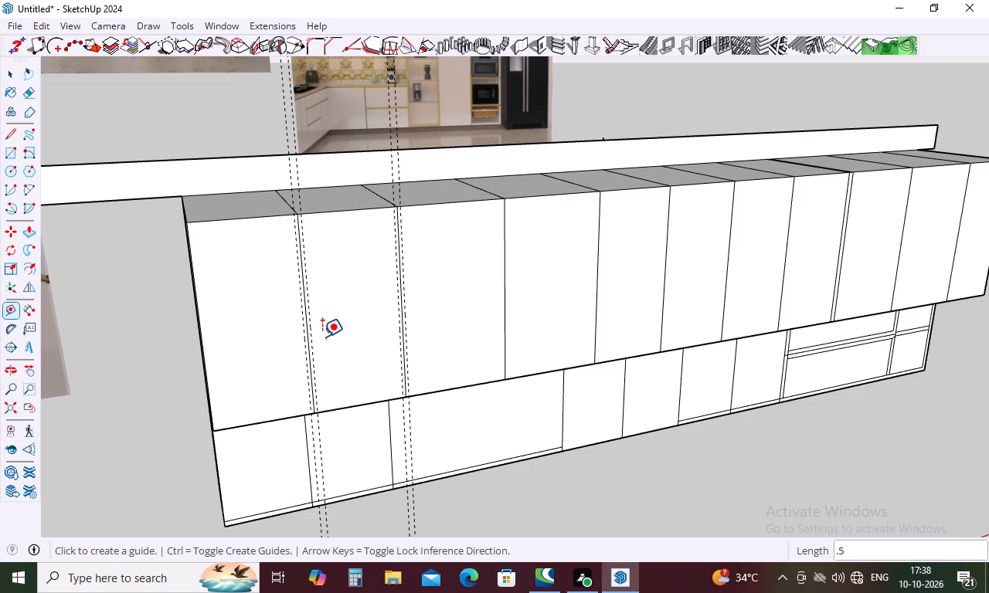
Place vertical guides 0.5" to each side of the third upper-cabinet door joint.
click(501, 297)
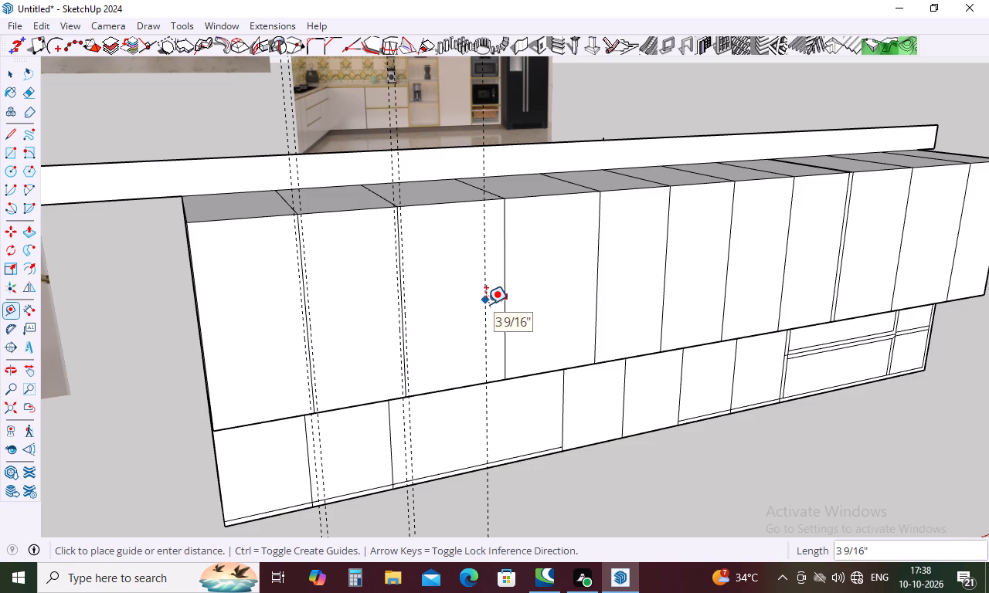
key(period)
key(5)
key(Return)
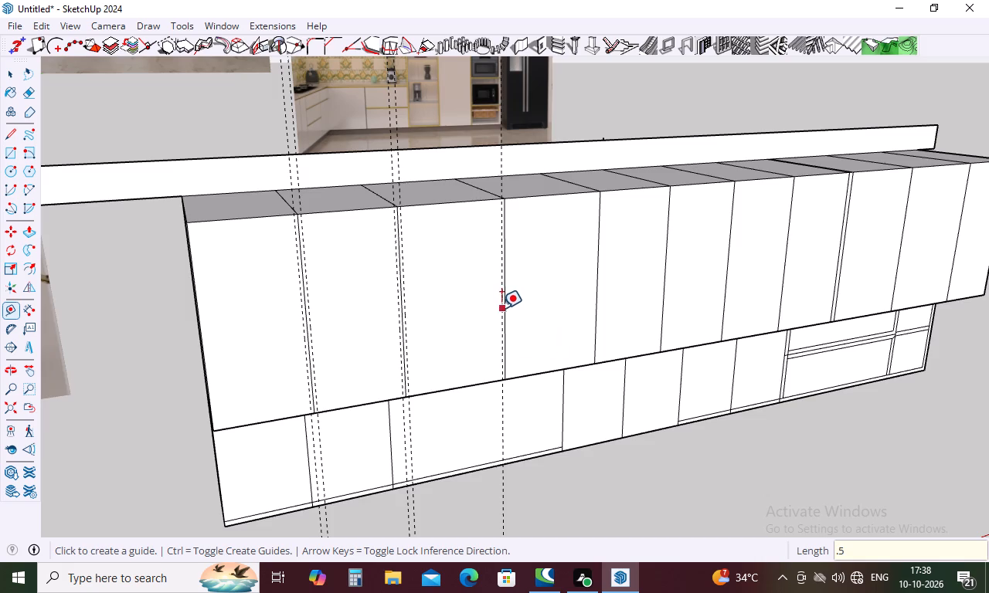
scroll(501, 307, up, 9)
click(508, 307)
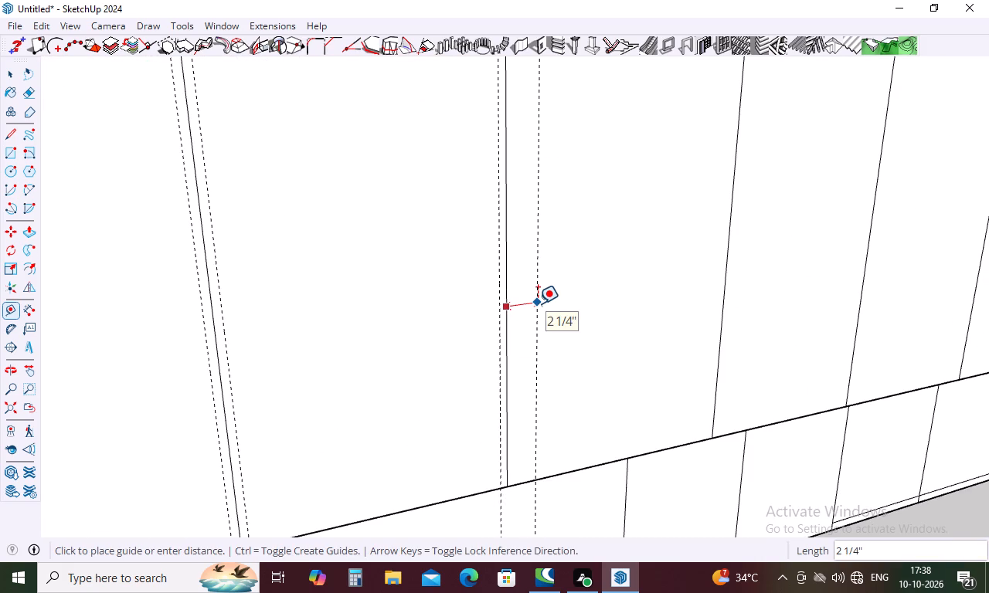
key(period)
key(5)
key(Return)
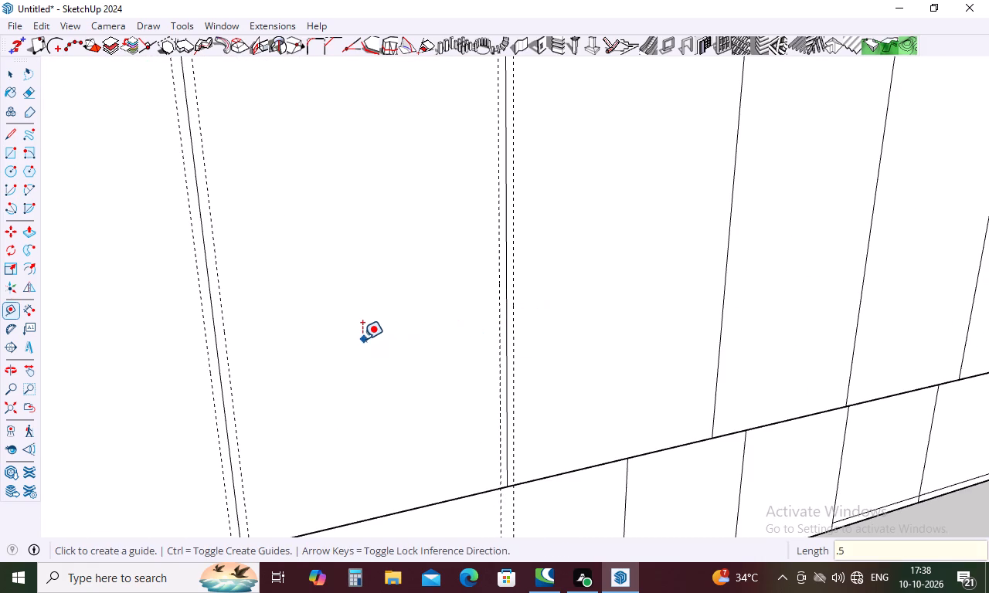
Place vertical guides 0.5" to each side of the fourth upper-cabinet door joint.
scroll(362, 339, down, 4)
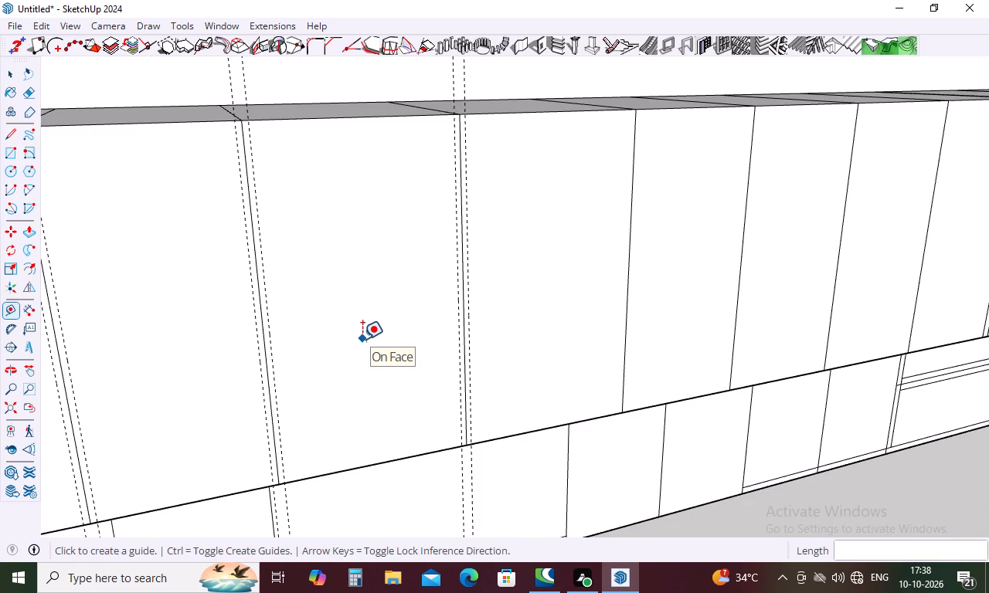
scroll(362, 339, down, 4)
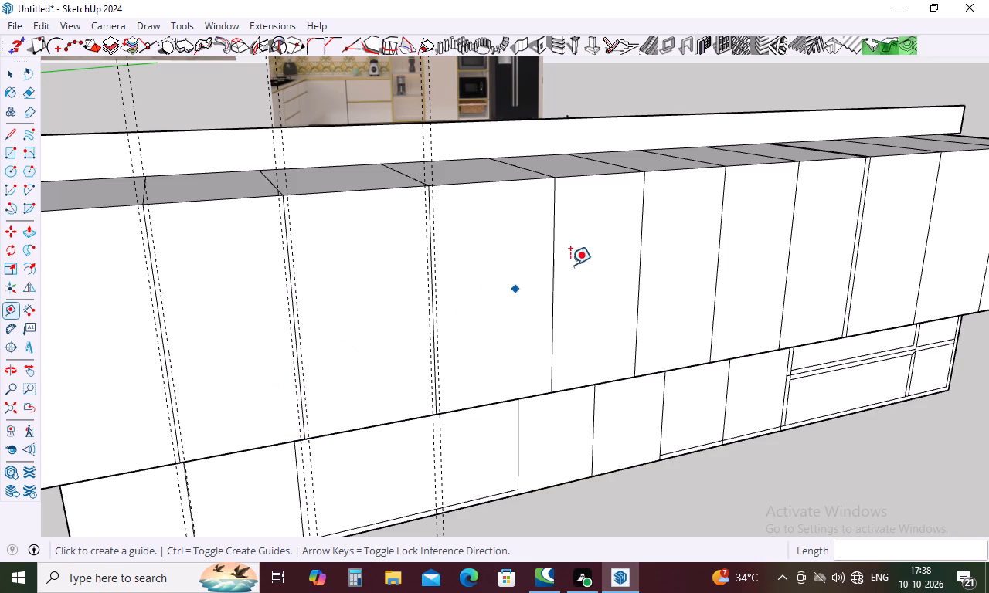
scroll(549, 293, down, 4)
scroll(906, 232, up, 3)
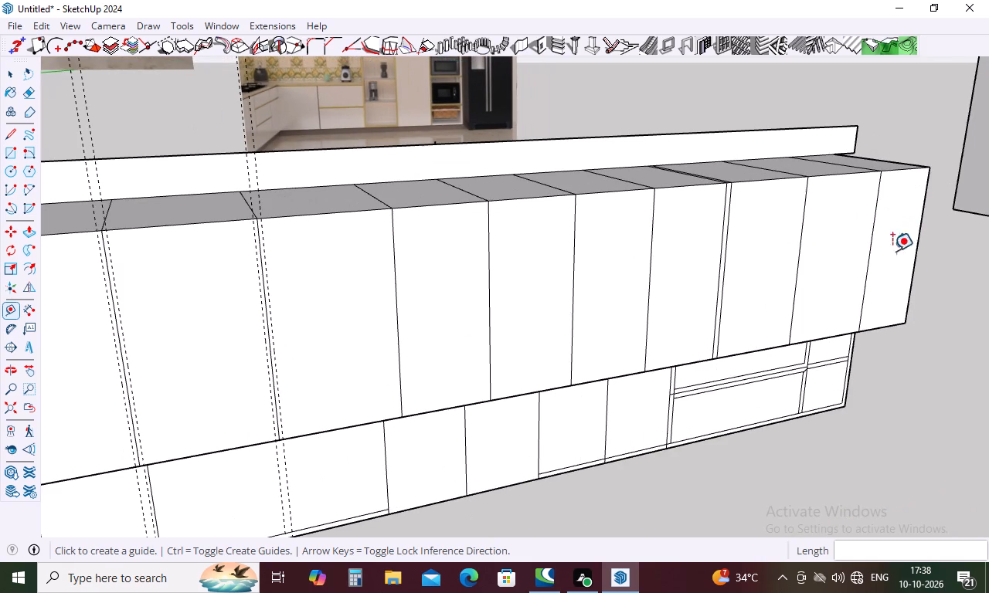
click(399, 361)
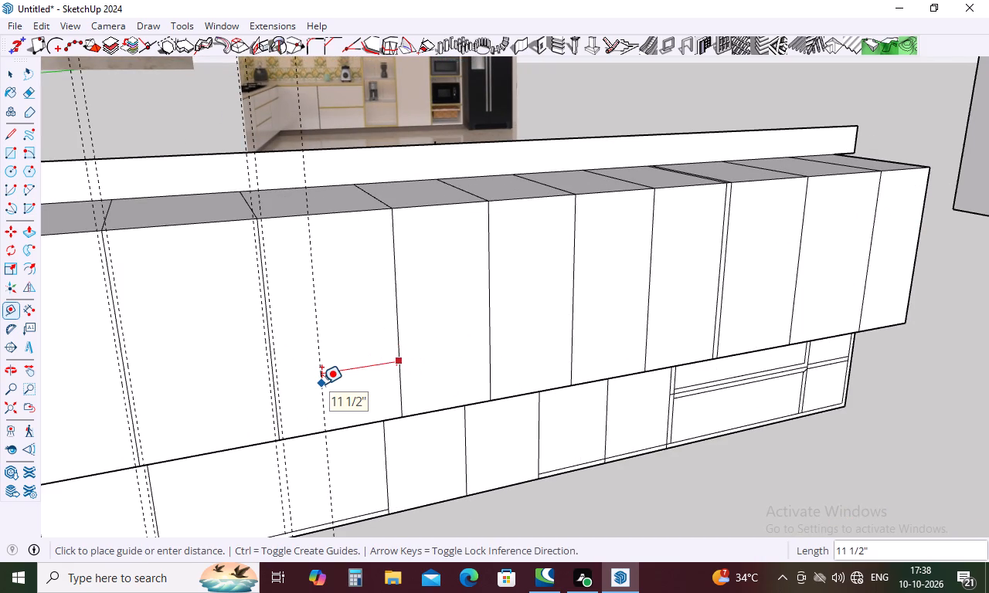
key(period)
key(5)
key(Return)
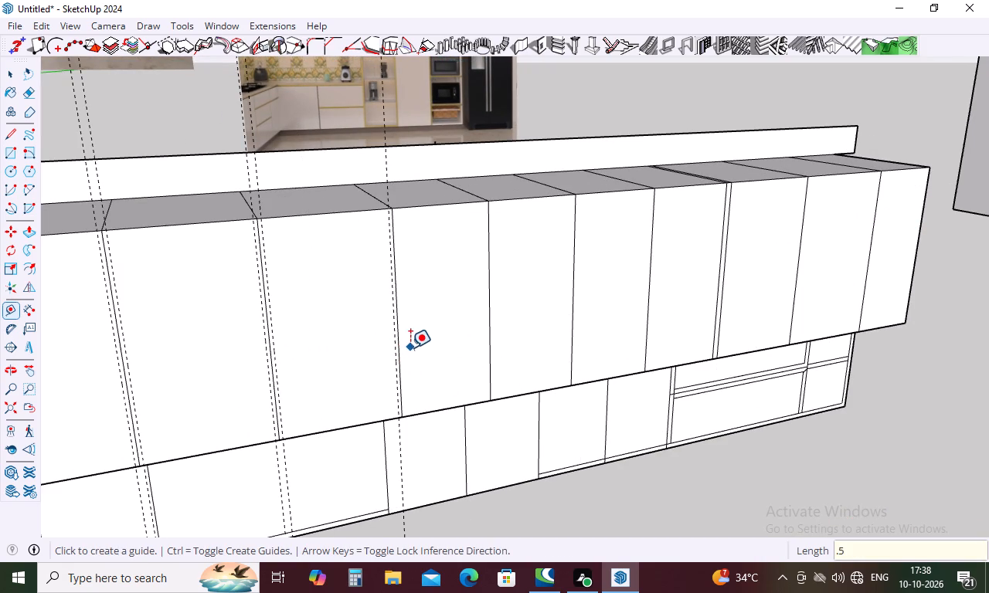
click(400, 334)
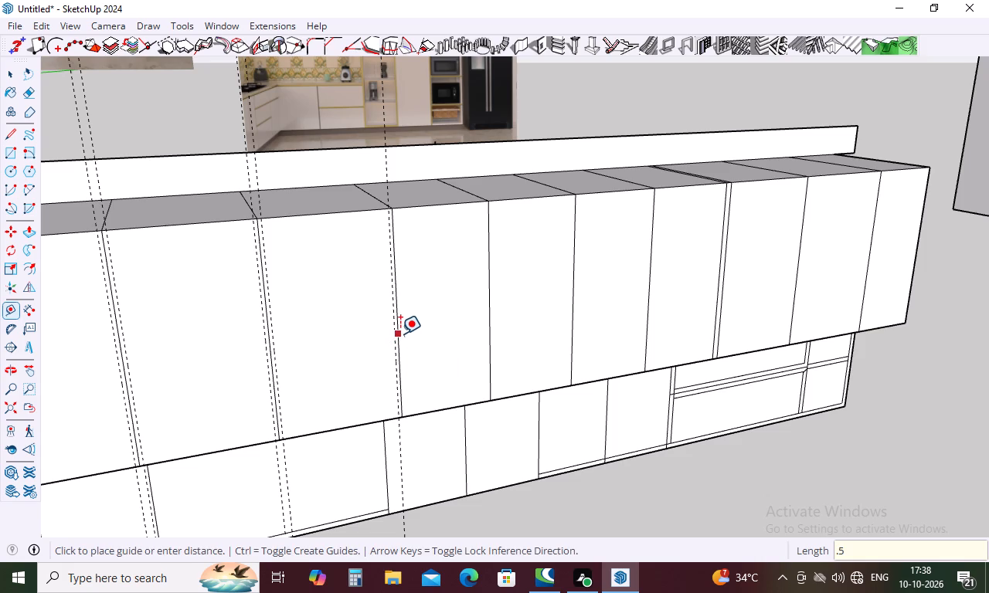
text(.5)
key(Return)
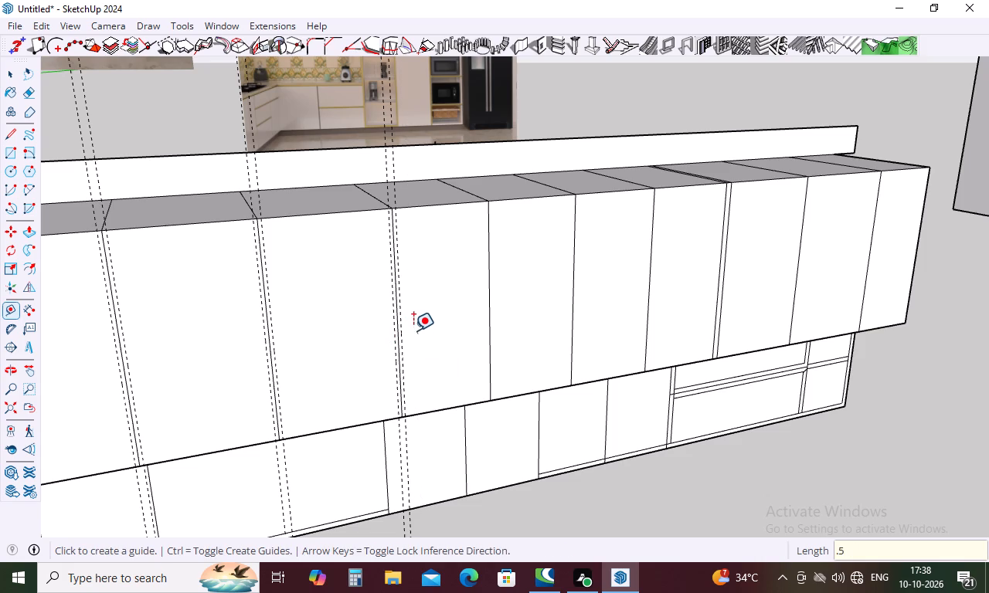
Place vertical guides 0.5" to each side of the fifth upper-cabinet door joint.
click(490, 324)
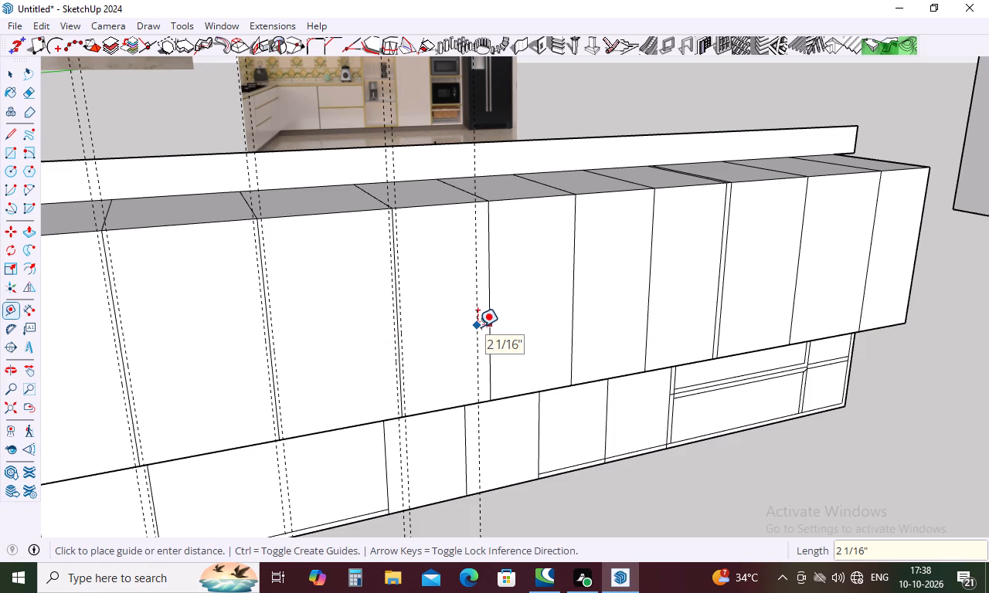
key(period)
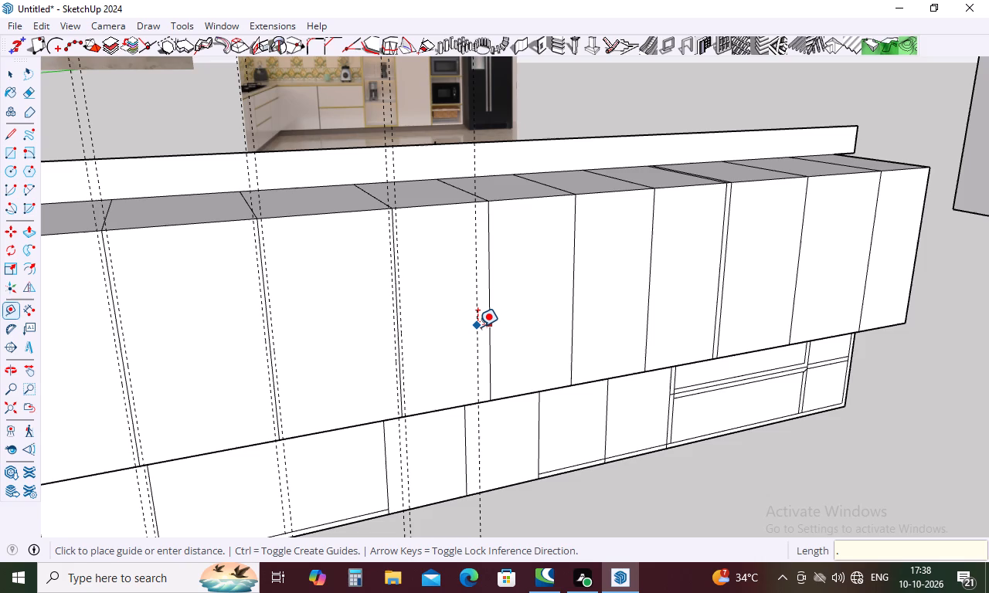
key(5)
key(Return)
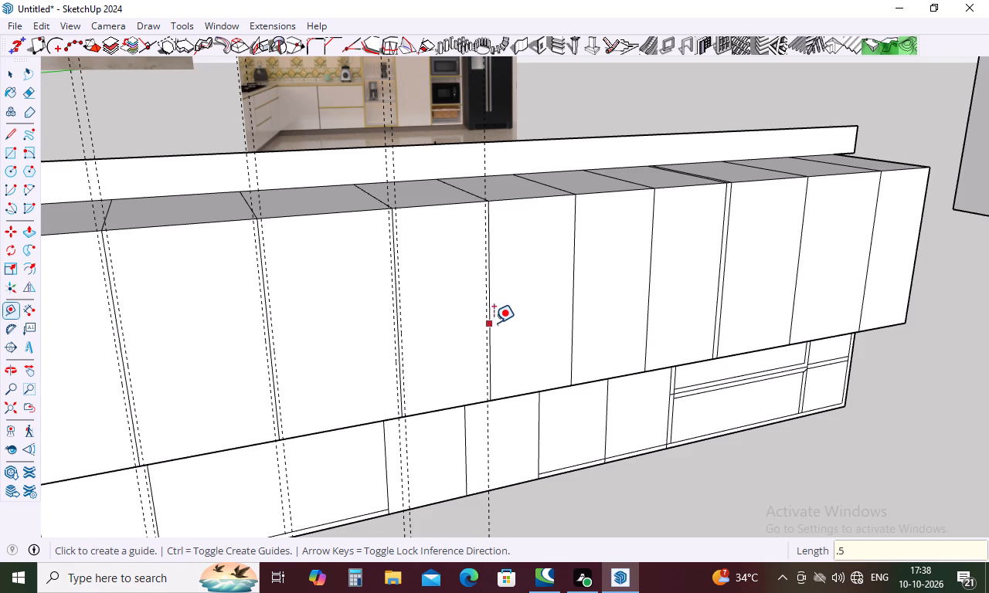
click(494, 321)
text(.5)
key(Return)
Place vertical guides 0.5" to each side of the sixth upper-cabinet door joint.
click(571, 301)
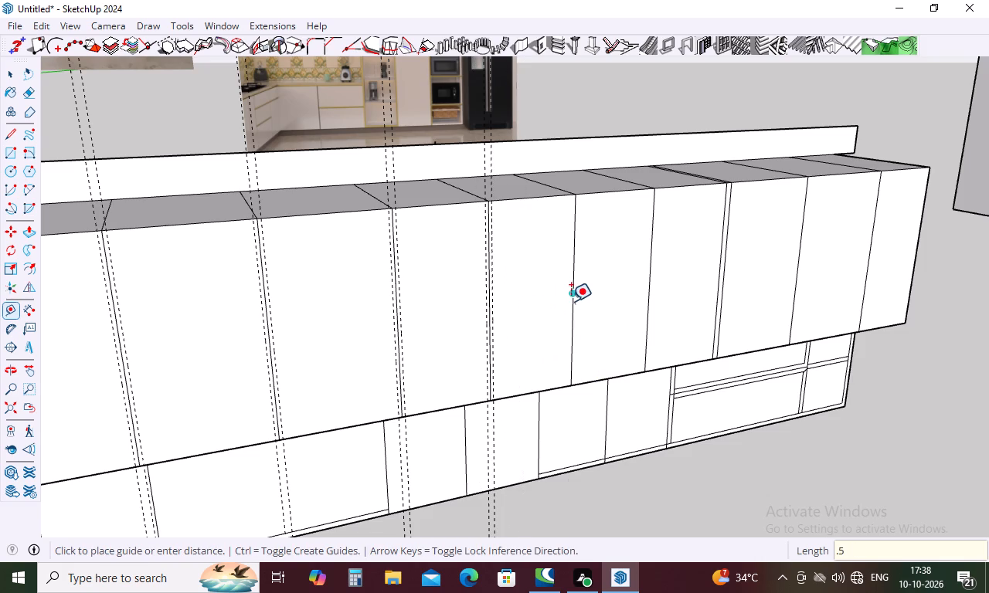
text(.5)
key(Return)
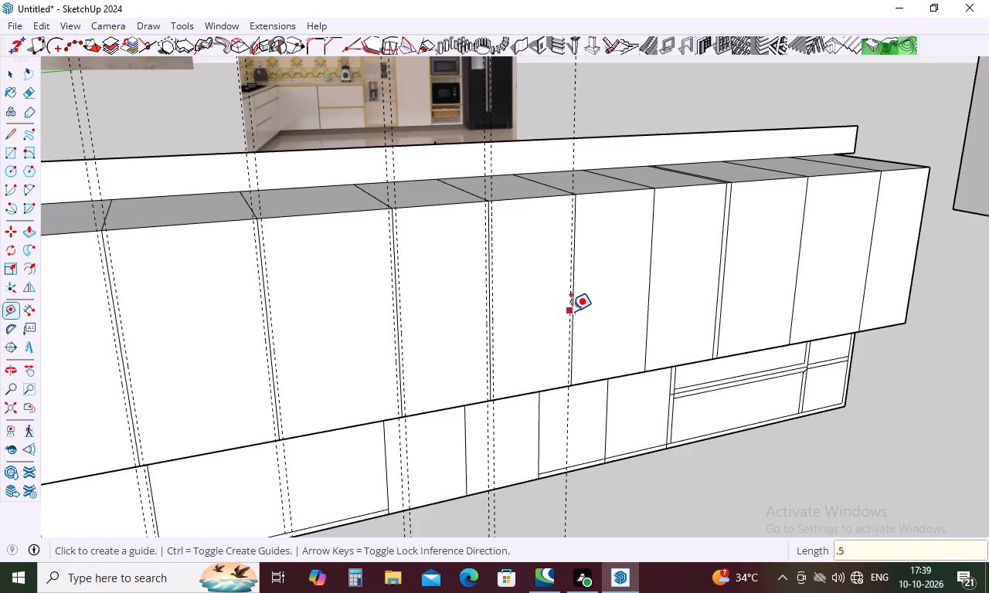
click(576, 311)
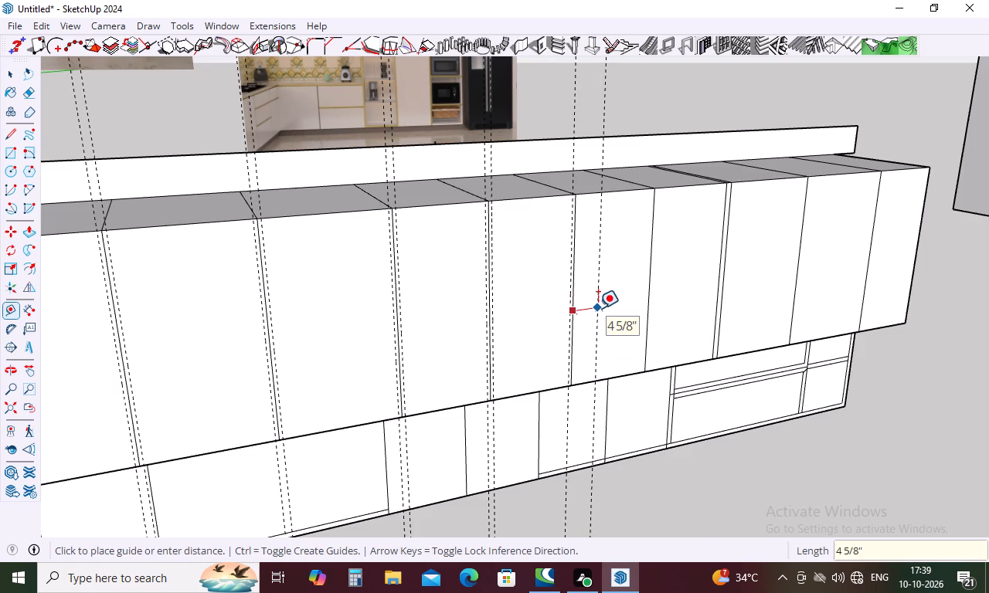
text(.5)
key(Return)
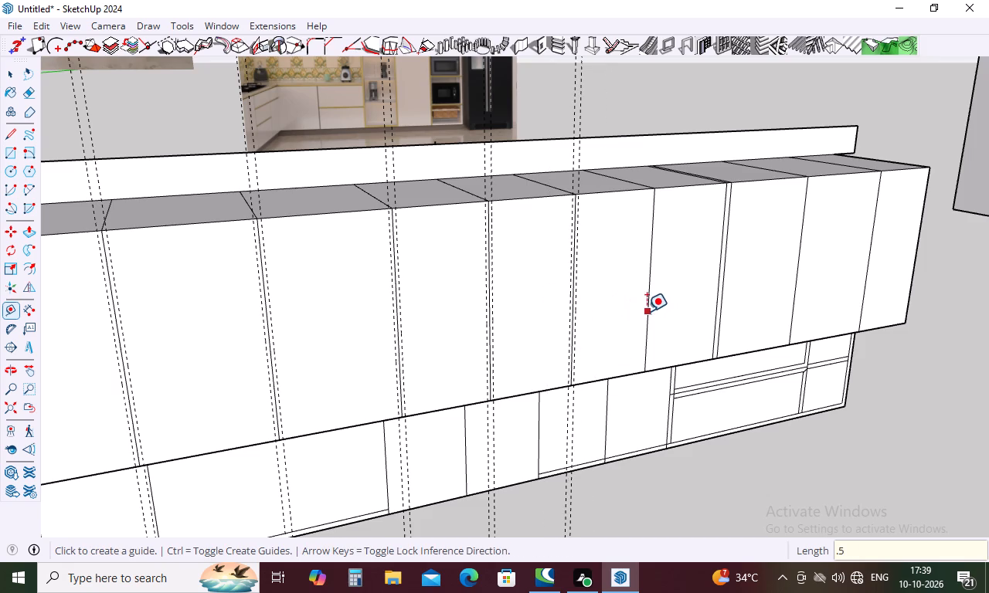
Place vertical guides 0.5" to each side of the seventh upper-cabinet door joint, the last one before the narrow strip.
click(647, 311)
text(.5)
key(Return)
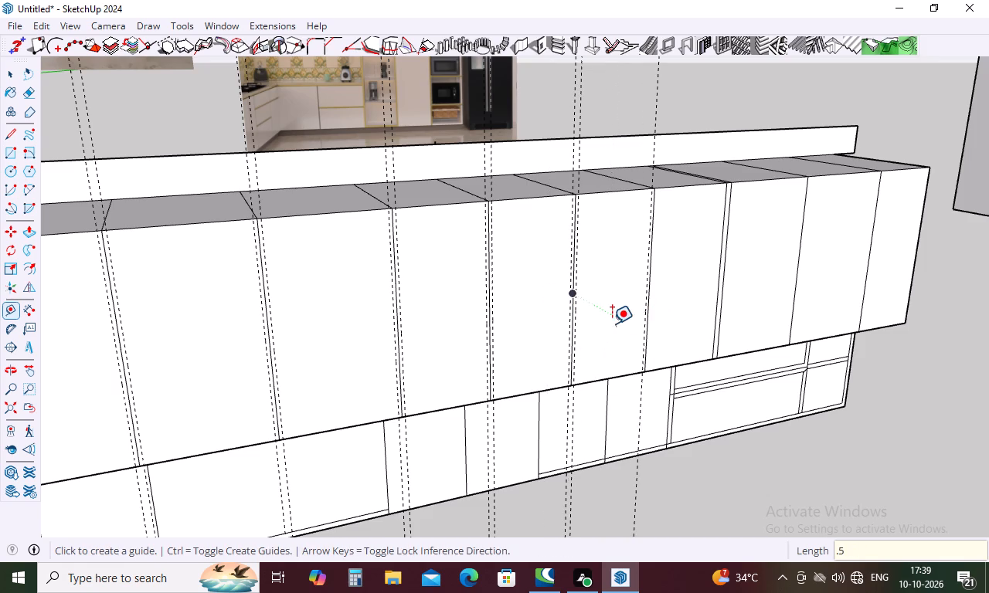
click(652, 319)
key(period)
key(5)
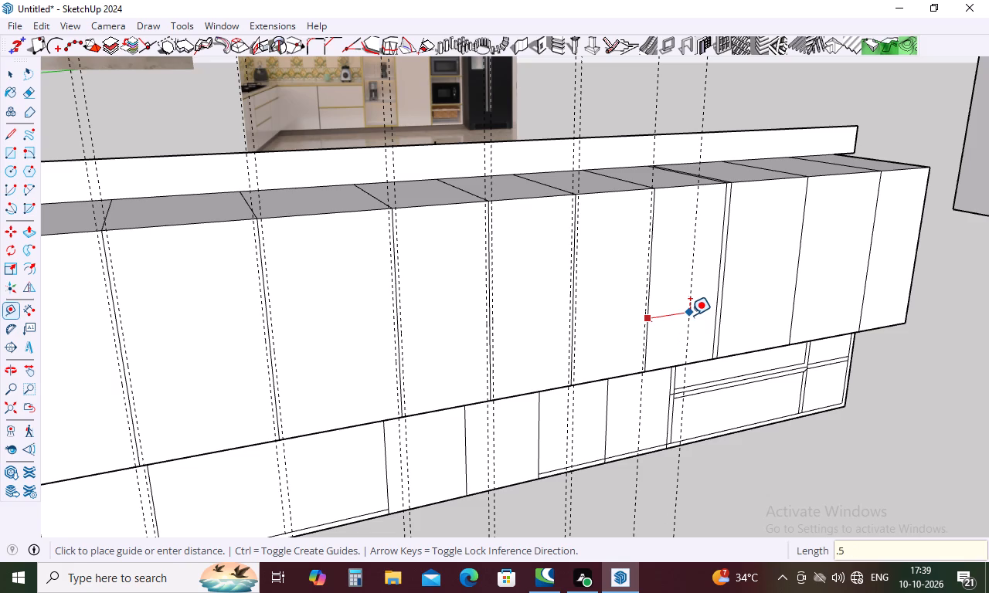
key(Return)
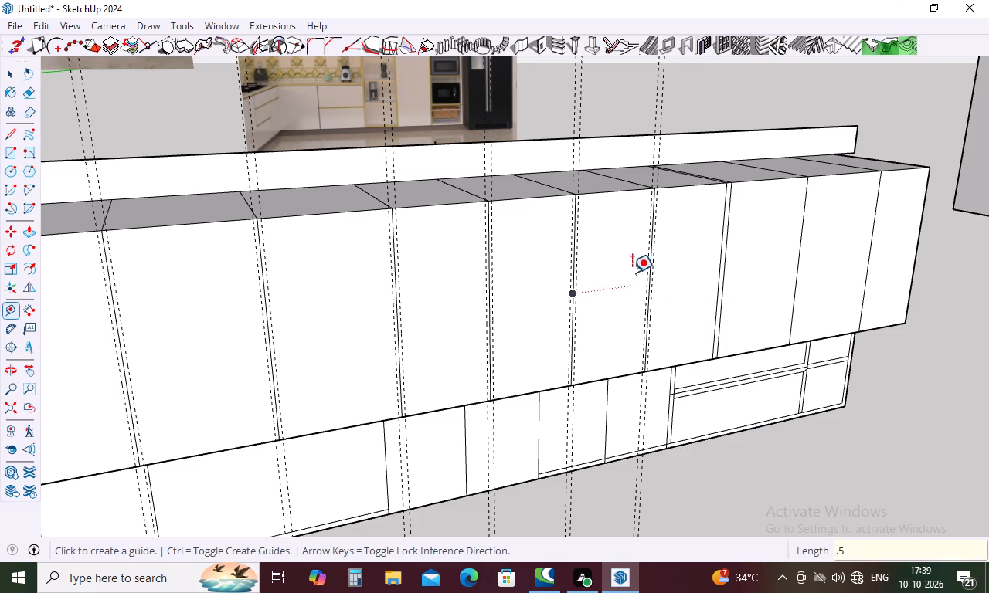
Place vertical guides 0.5" to each side of the first upper-cabinet door joint beyond the narrow strip.
scroll(578, 283, down, 4)
scroll(783, 244, up, 8)
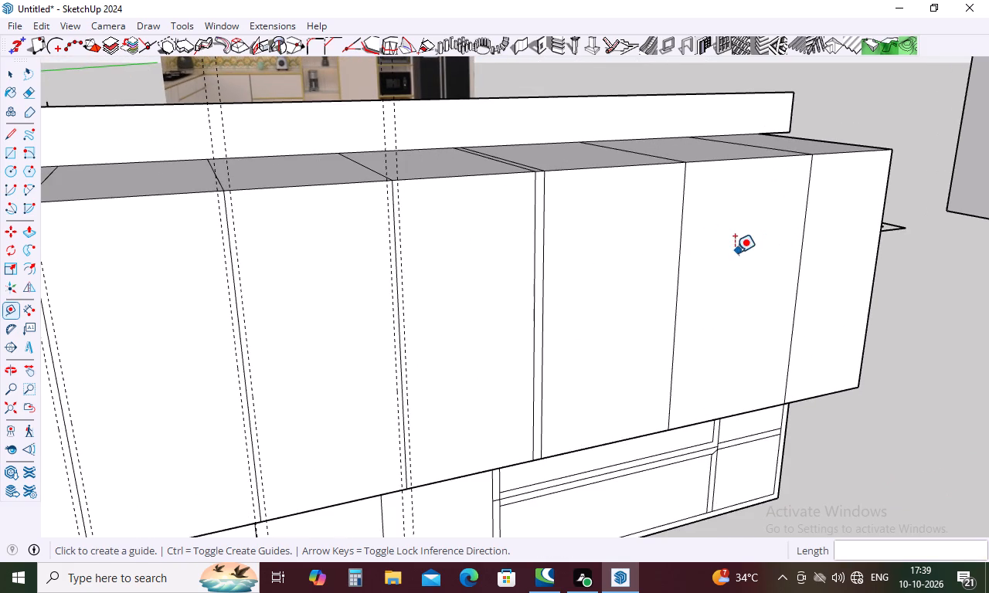
click(681, 264)
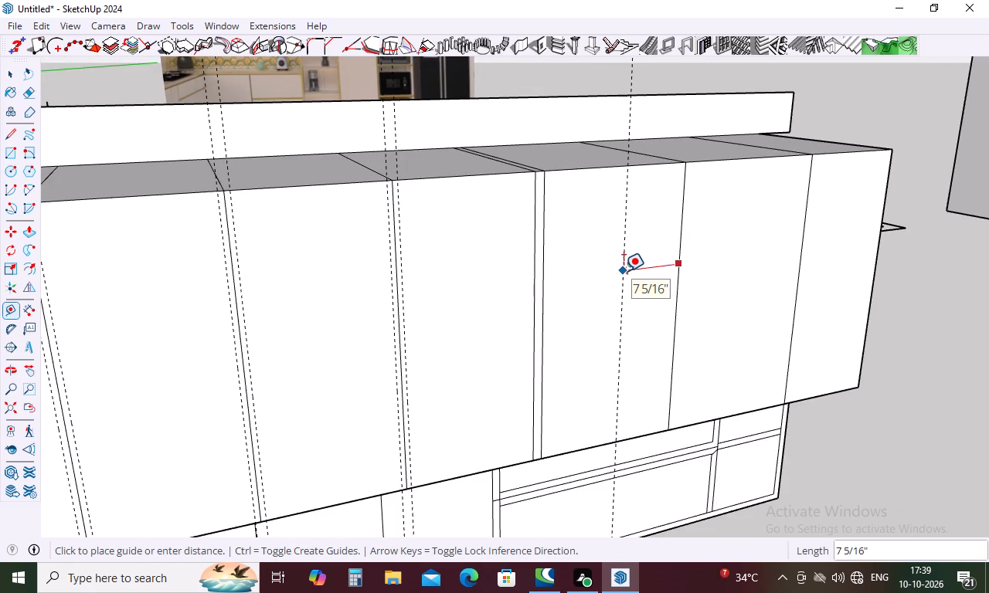
text(.5)
key(Return)
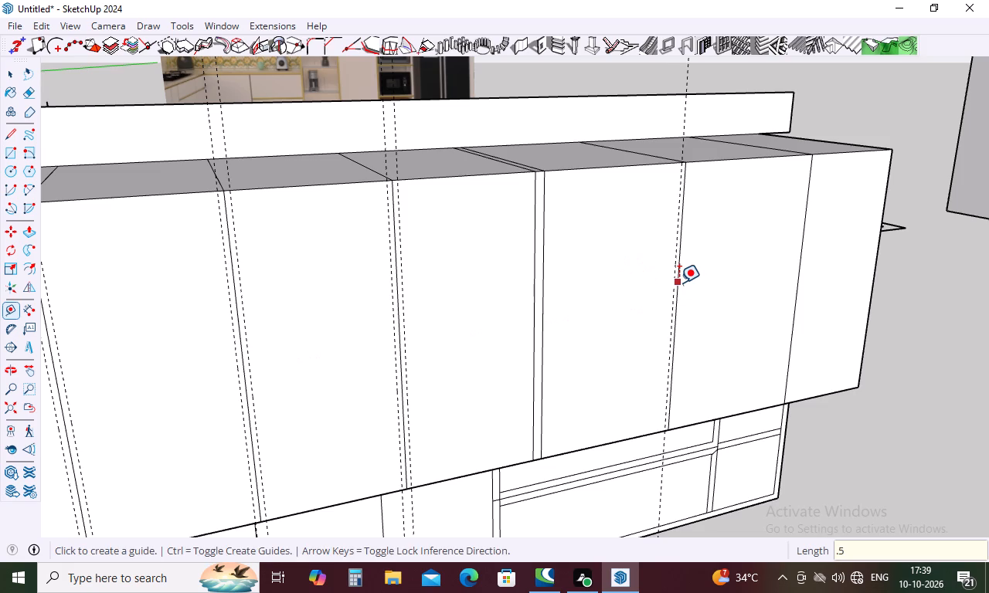
click(679, 283)
text(.5)
key(Return)
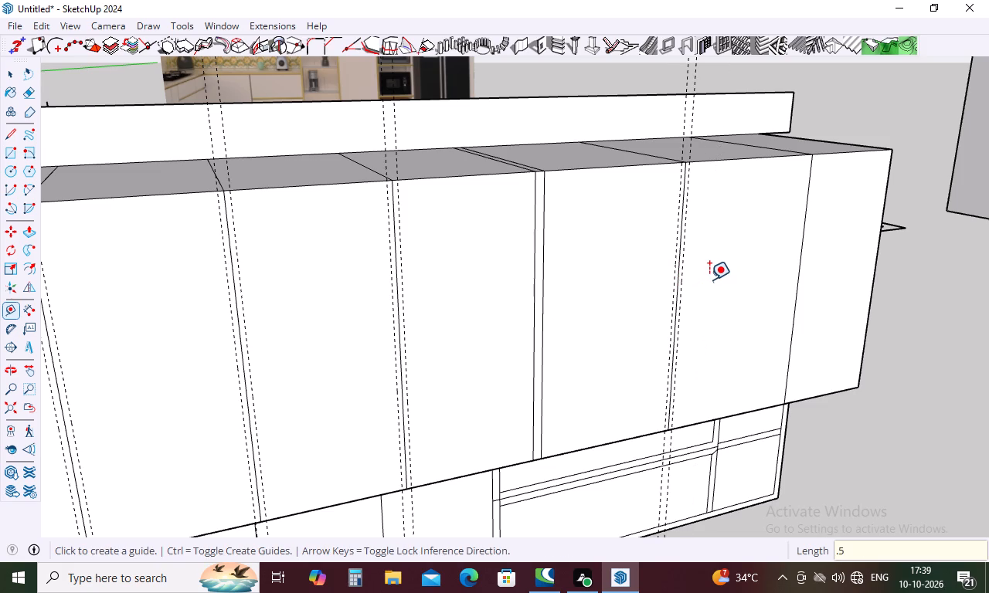
Place vertical guides 0.5" to each side of the last upper-cabinet door joint, nearest the block's end beyond the narrow strip.
click(794, 283)
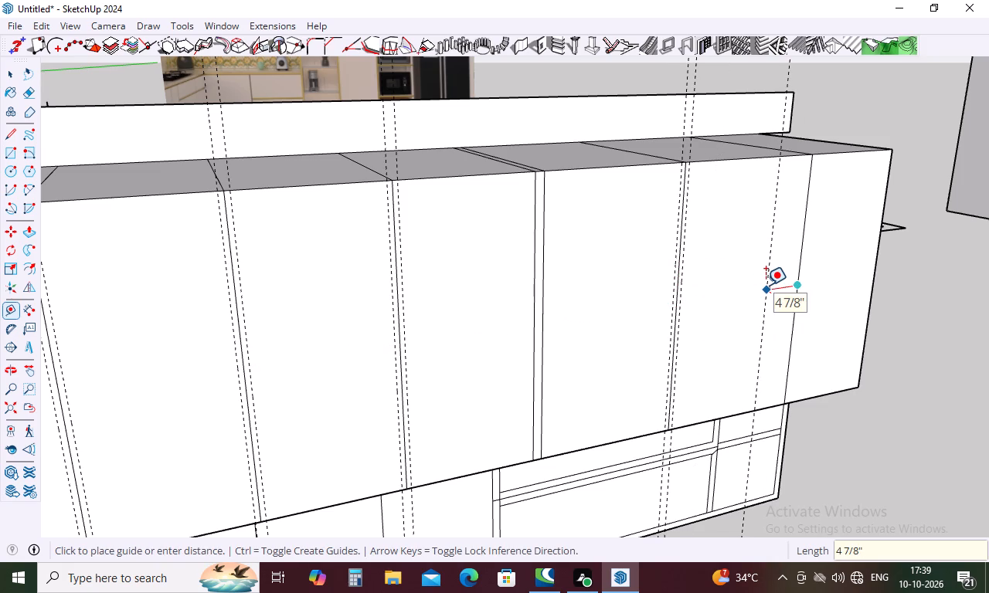
text(.5)
key(Return)
click(800, 287)
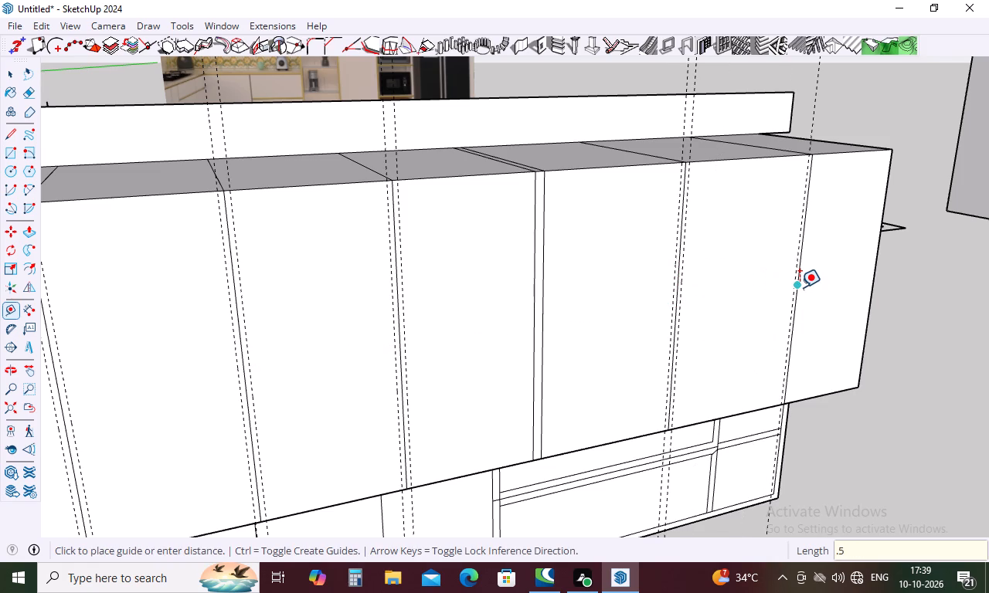
text(.5)
key(Return)
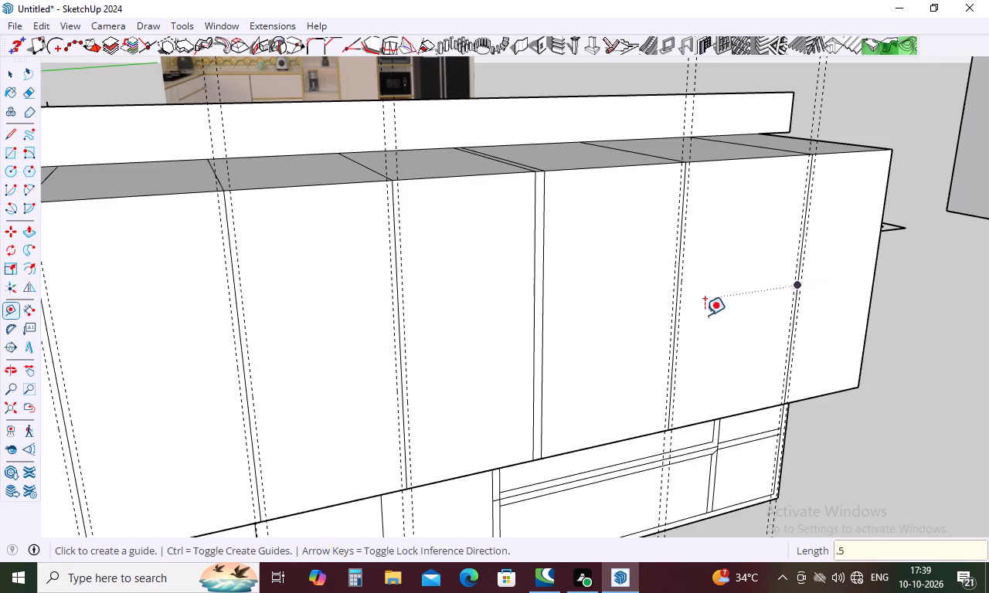
key(Escape)
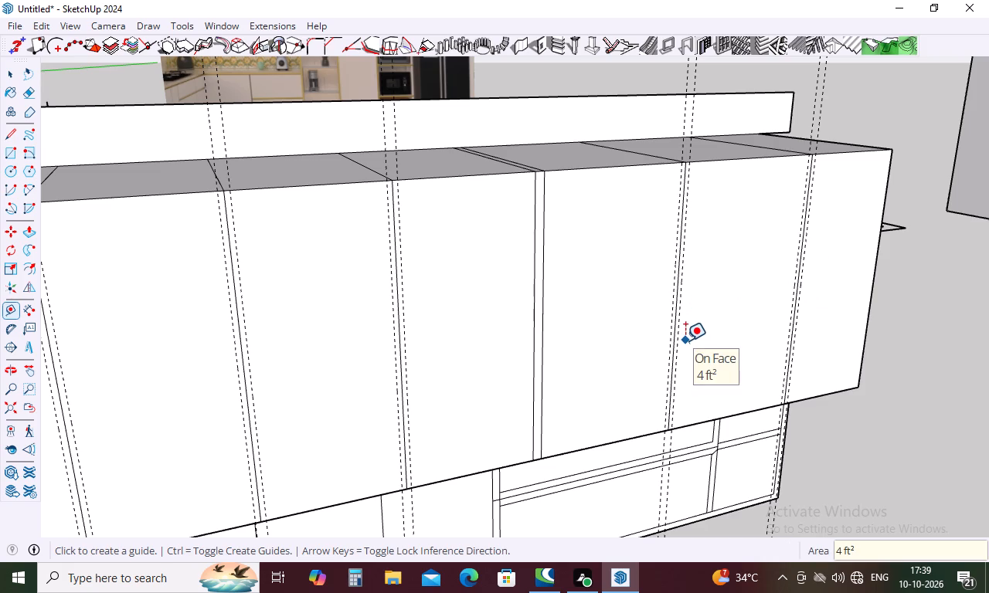
scroll(686, 327, down, 4)
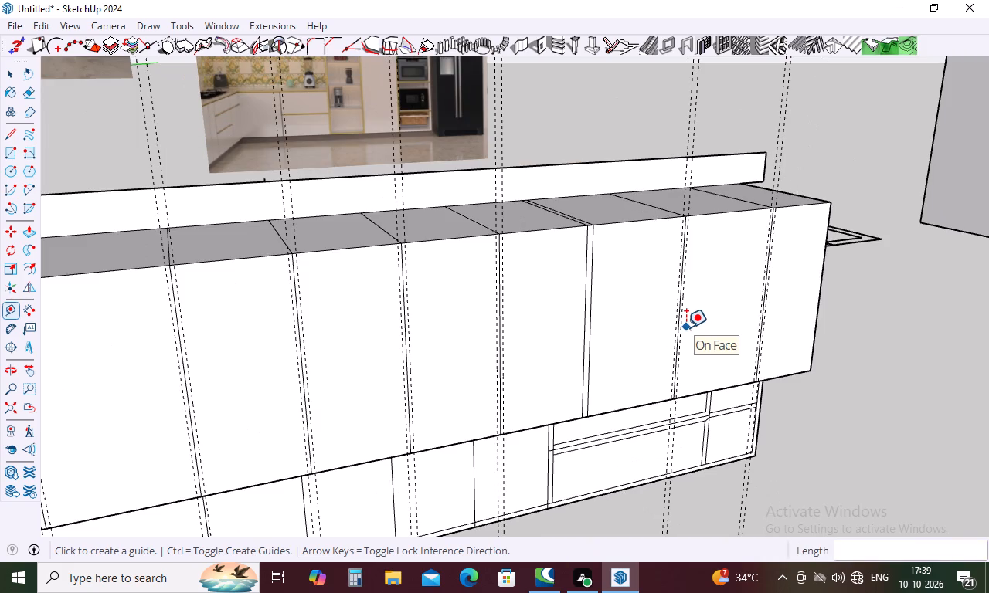
key(Escape)
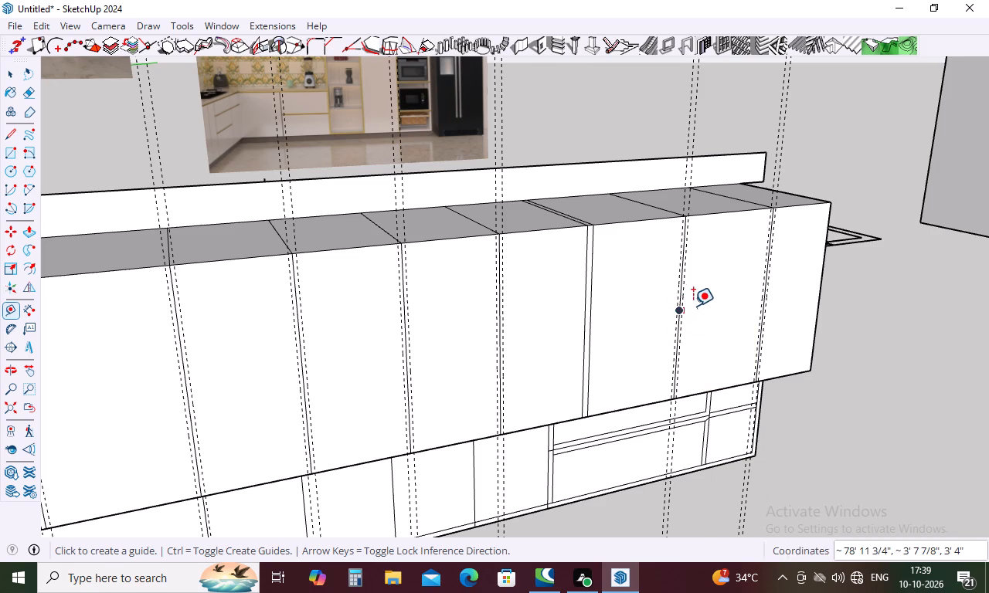
scroll(693, 306, down, 5)
key(Escape)
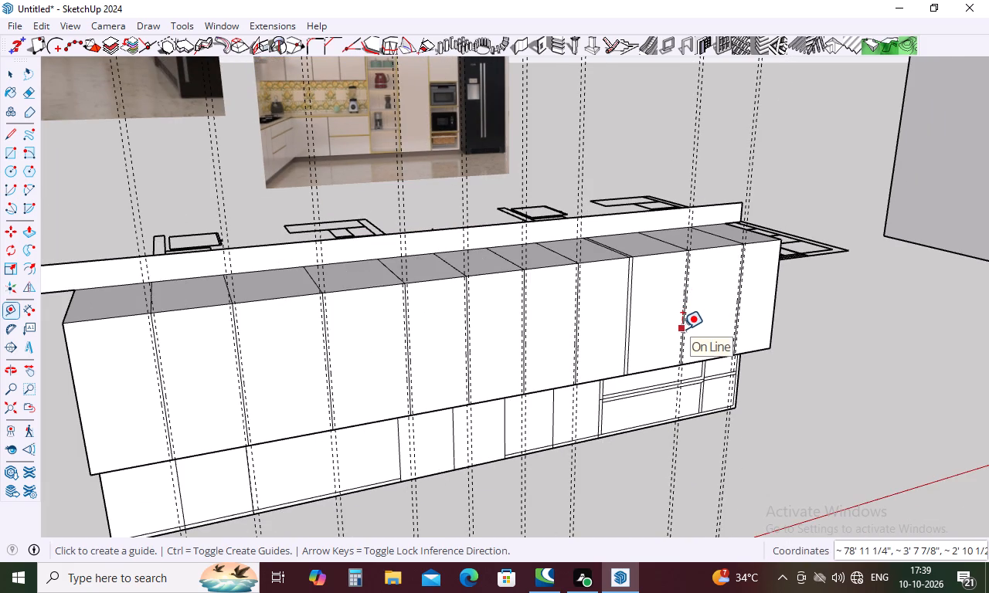
Draw 2' 8" vertical lines along both guides of the first upper-cabinet door joint, spanning the front face's full height.
key(l)
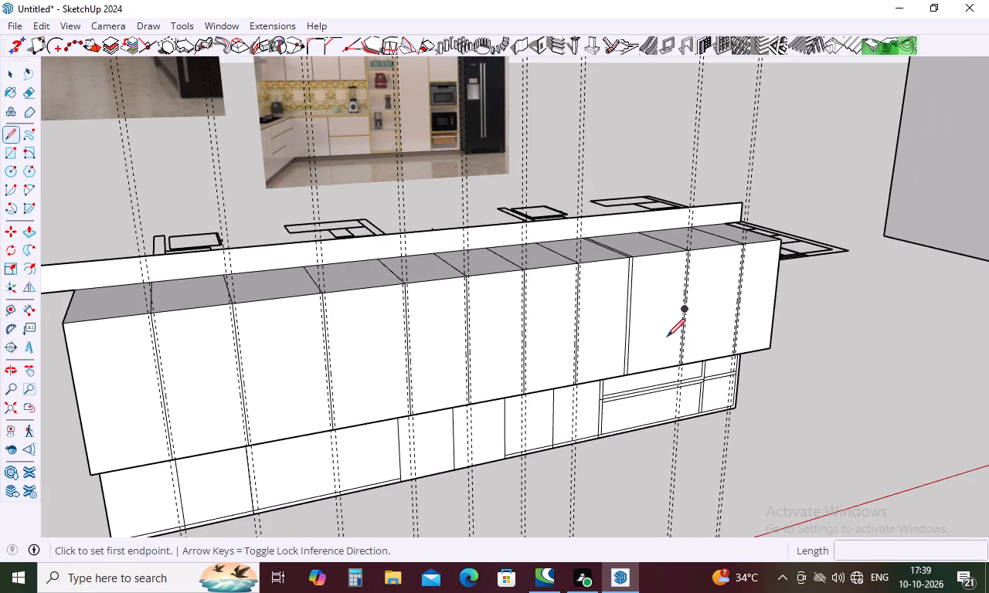
scroll(136, 460, up, 8)
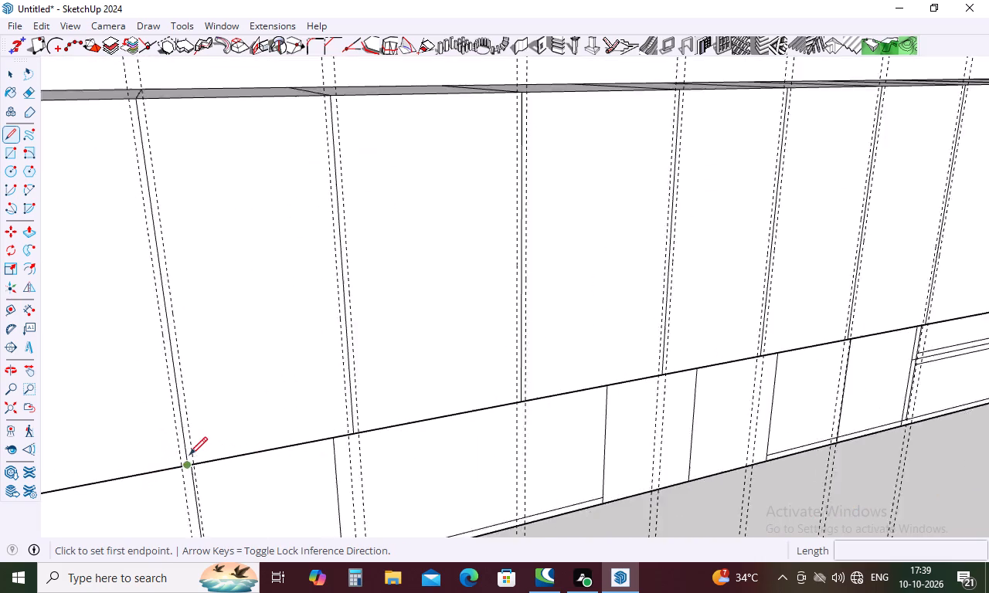
scroll(189, 455, up, 7)
click(190, 439)
scroll(213, 500, down, 6)
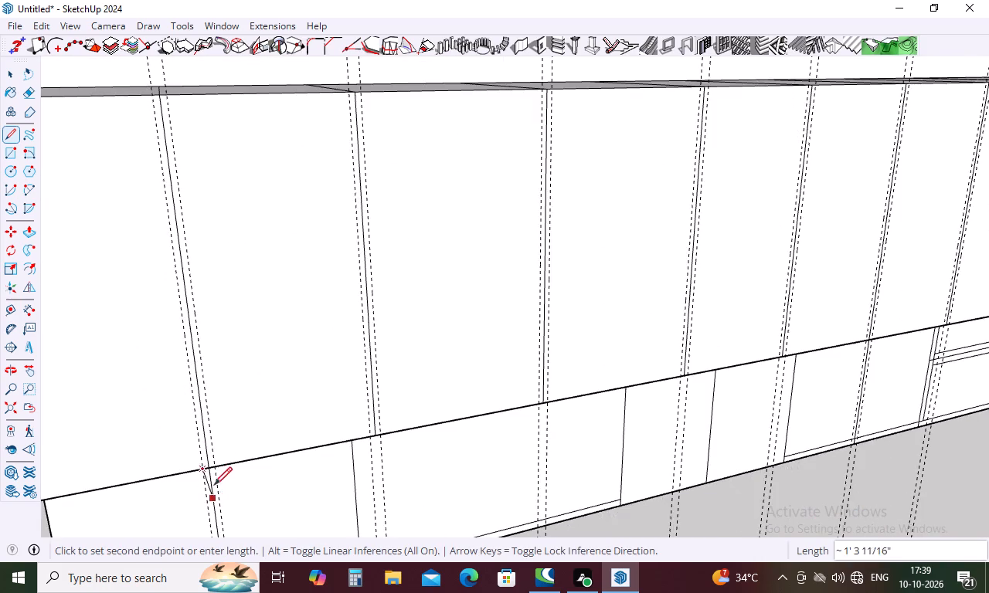
scroll(214, 472, down, 5)
scroll(177, 250, up, 11)
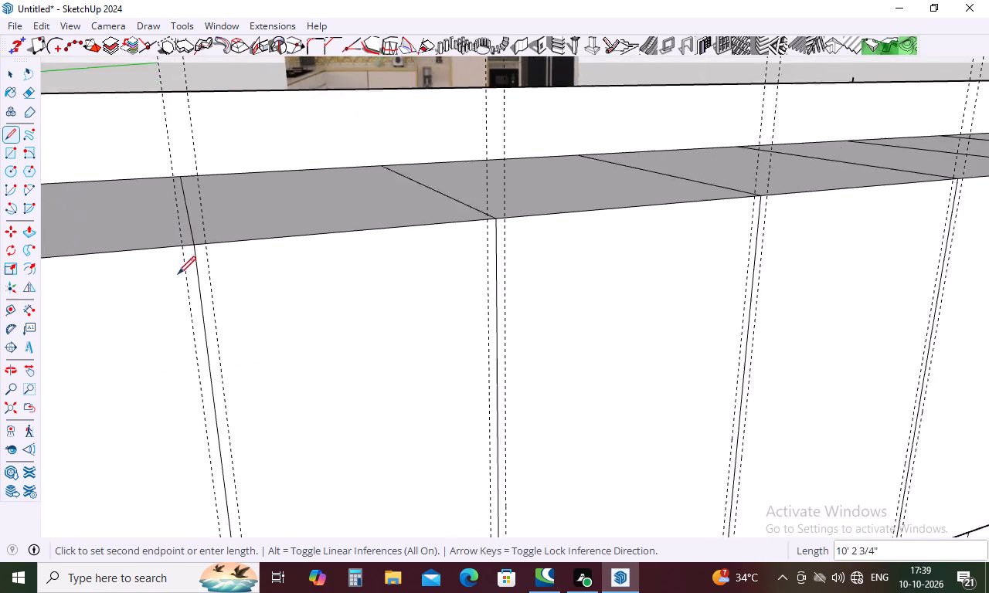
scroll(178, 274, up, 3)
click(185, 240)
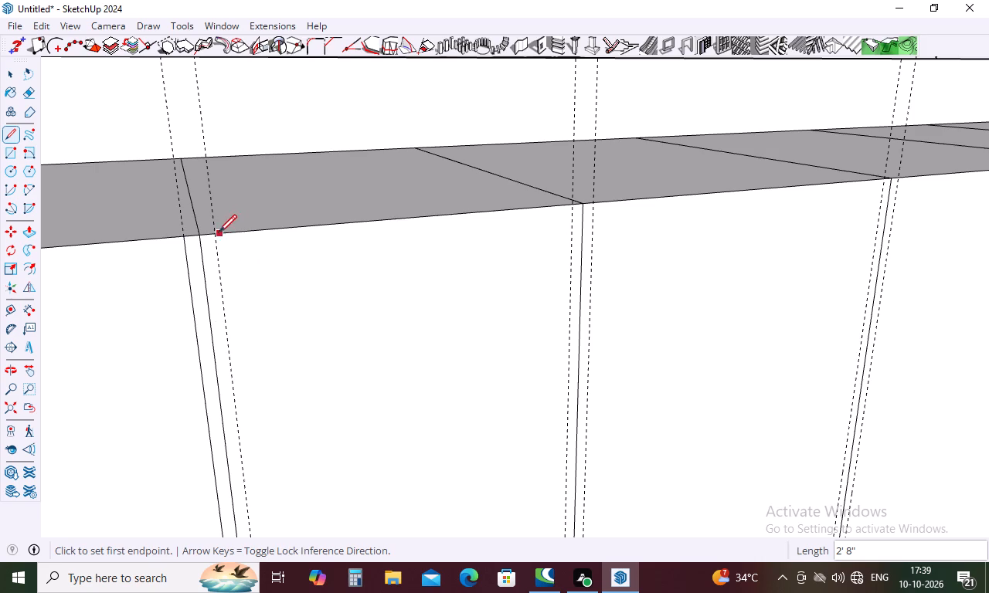
click(218, 233)
scroll(229, 202, down, 10)
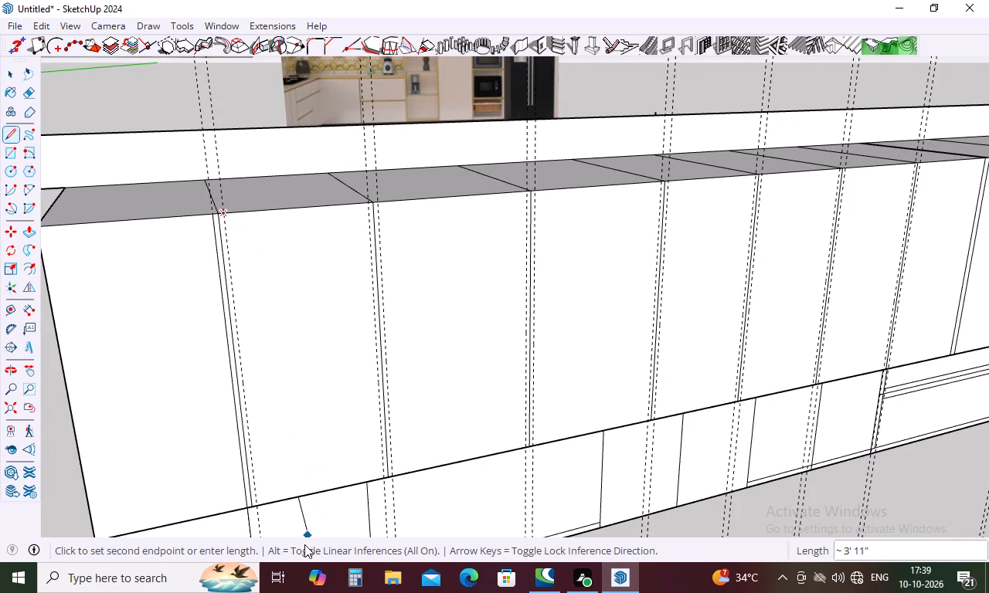
scroll(270, 524, up, 15)
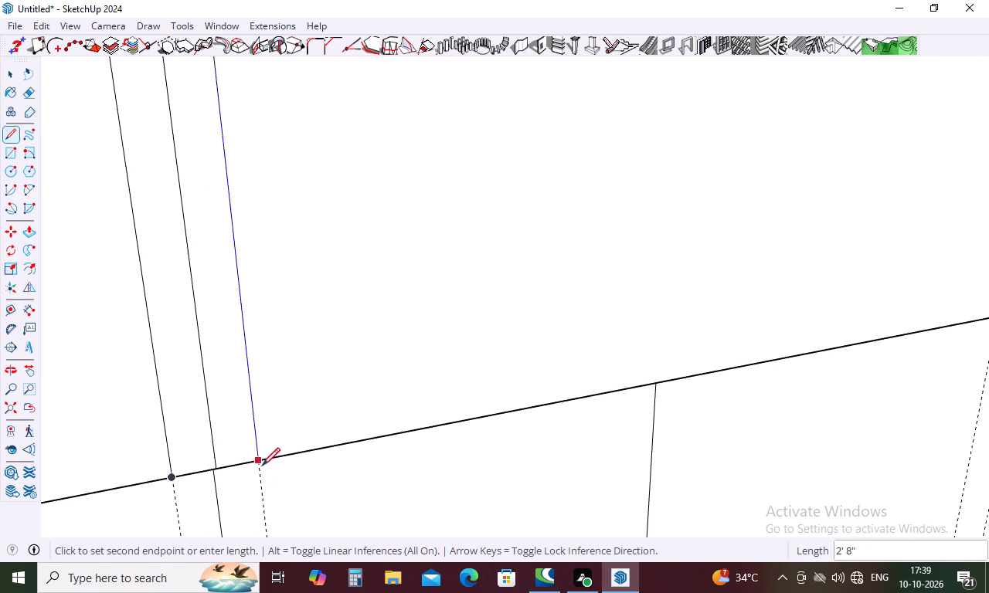
click(262, 463)
scroll(233, 476, down, 17)
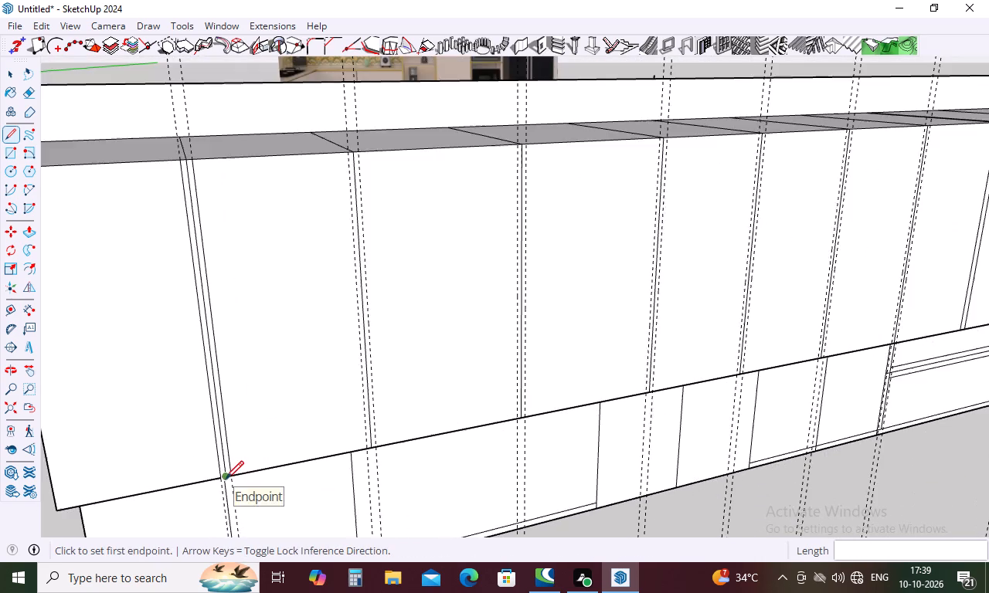
scroll(226, 477, down, 5)
Draw 2' 8" vertical lines along both guides of the second upper-cabinet door joint, spanning the front face's full height.
key(l)
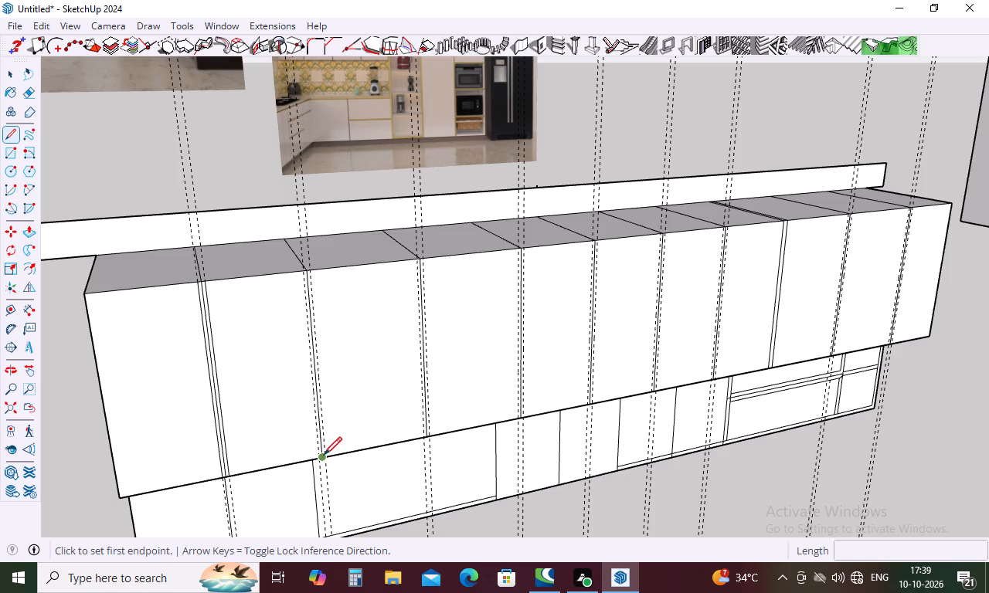
scroll(324, 455, up, 9)
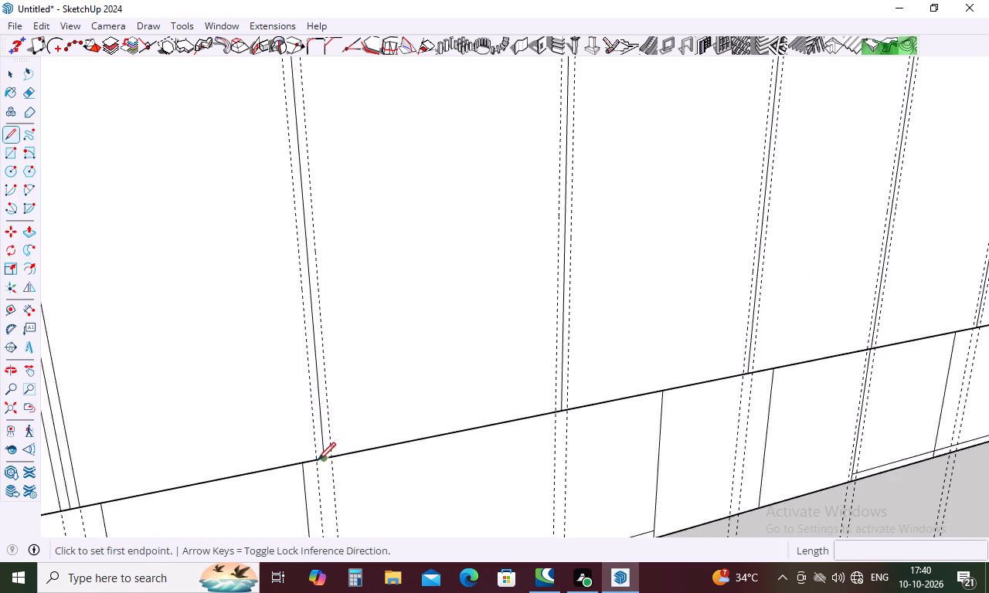
scroll(318, 460, up, 9)
click(316, 458)
scroll(316, 464, down, 5)
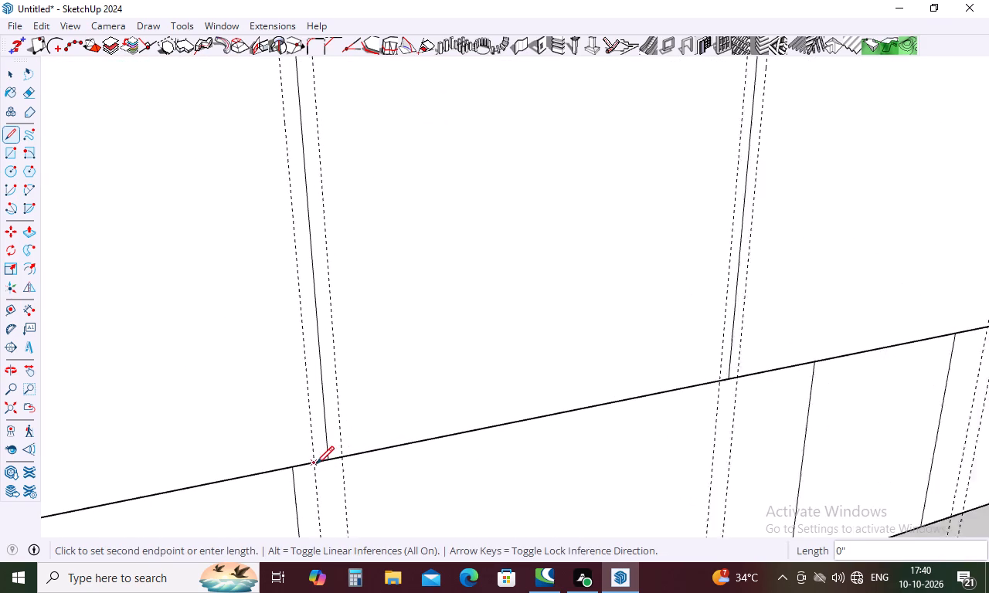
scroll(315, 466, down, 10)
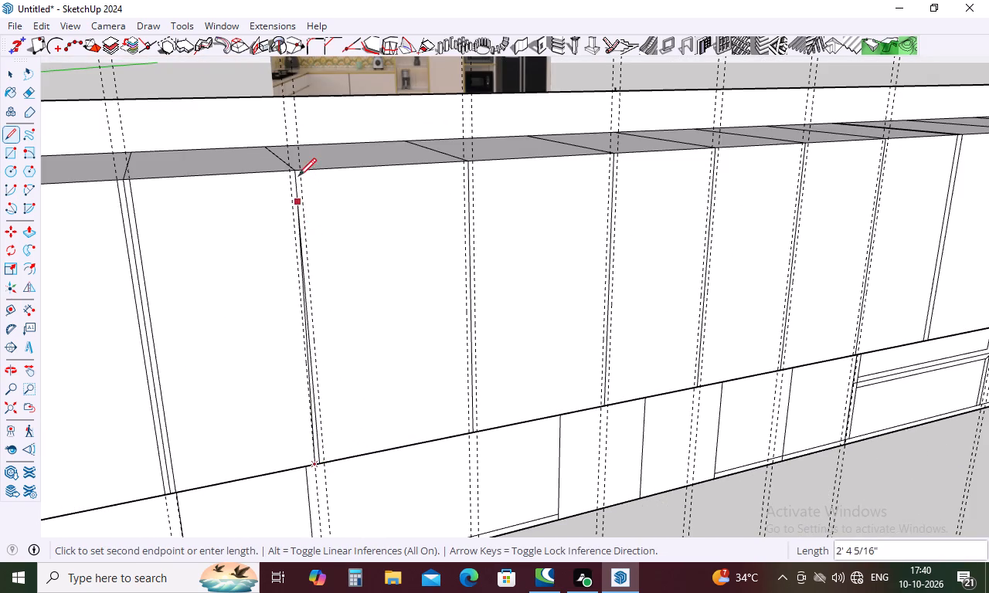
scroll(295, 168, up, 9)
click(279, 177)
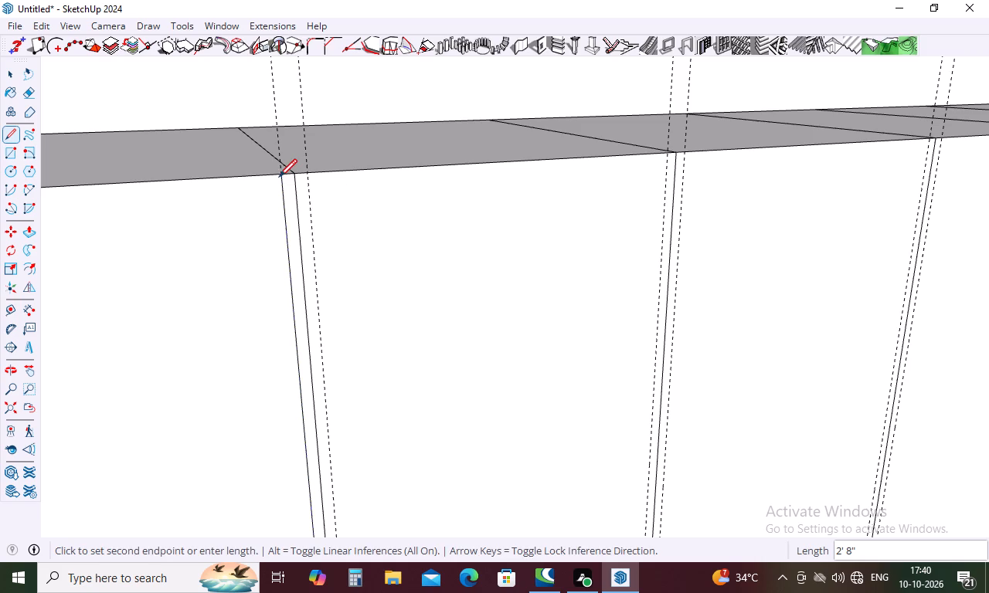
click(311, 173)
scroll(311, 160, down, 6)
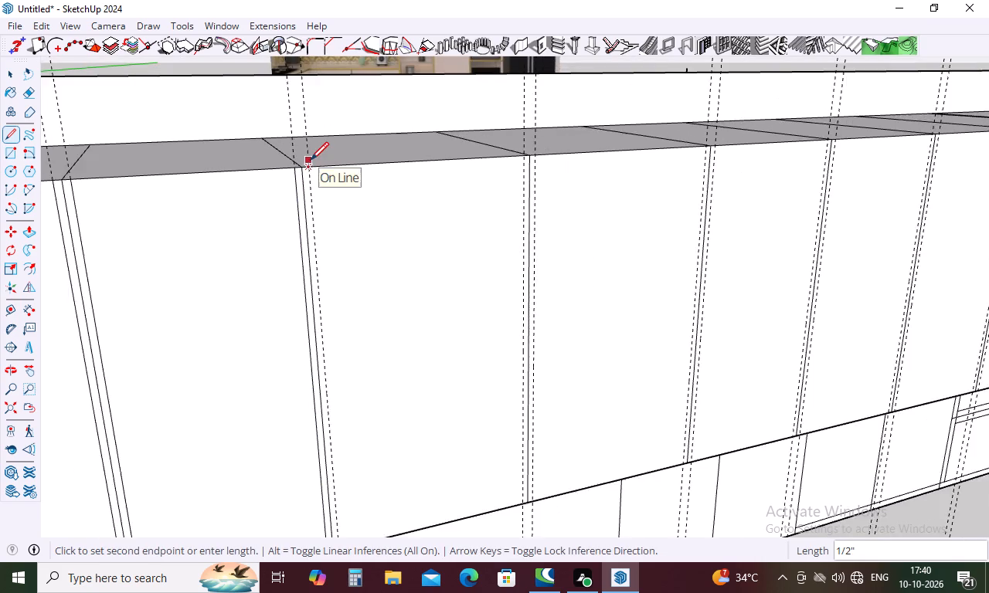
scroll(311, 160, down, 5)
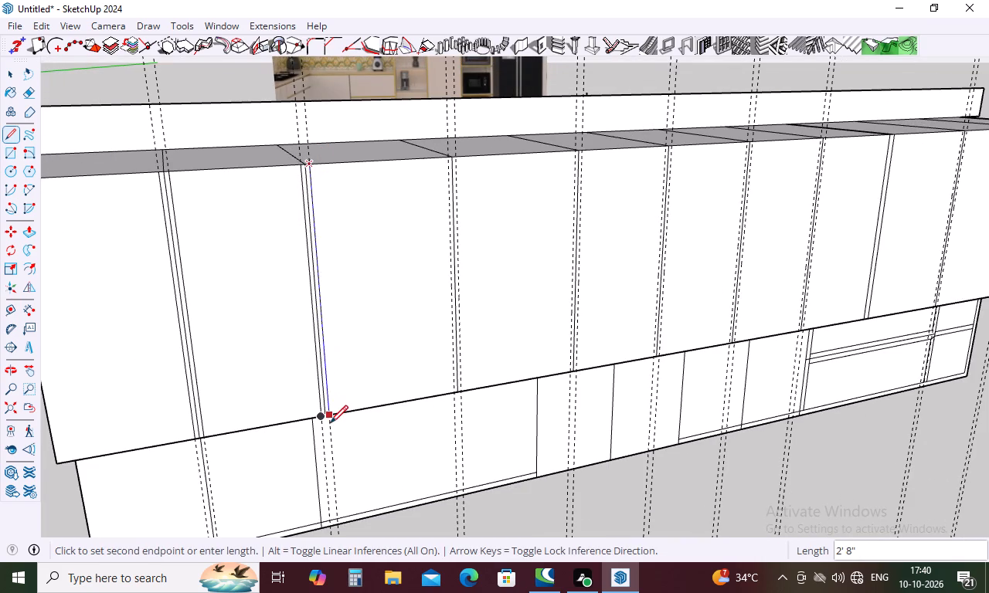
scroll(329, 422, up, 10)
click(329, 399)
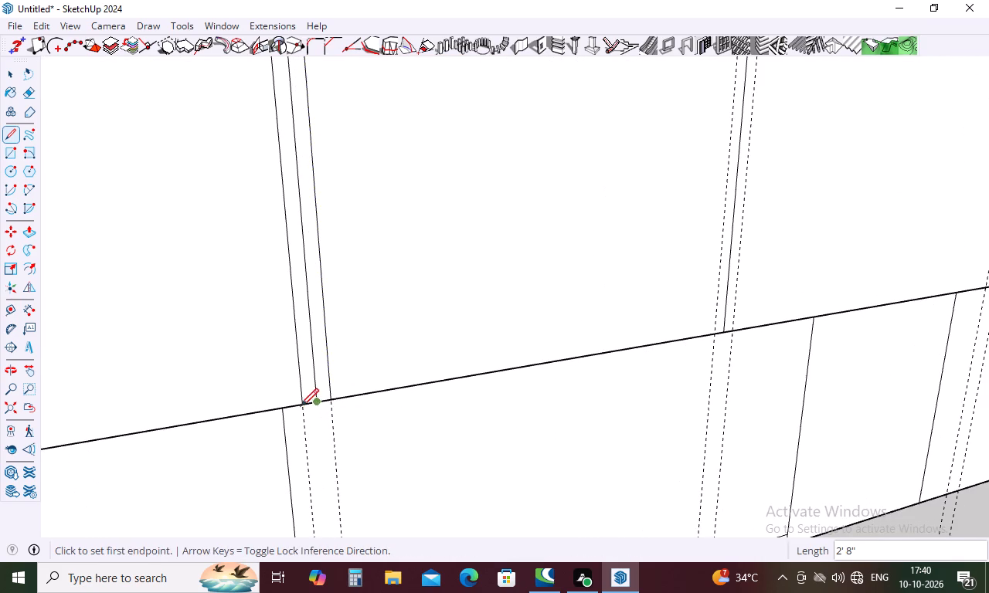
scroll(301, 406, down, 17)
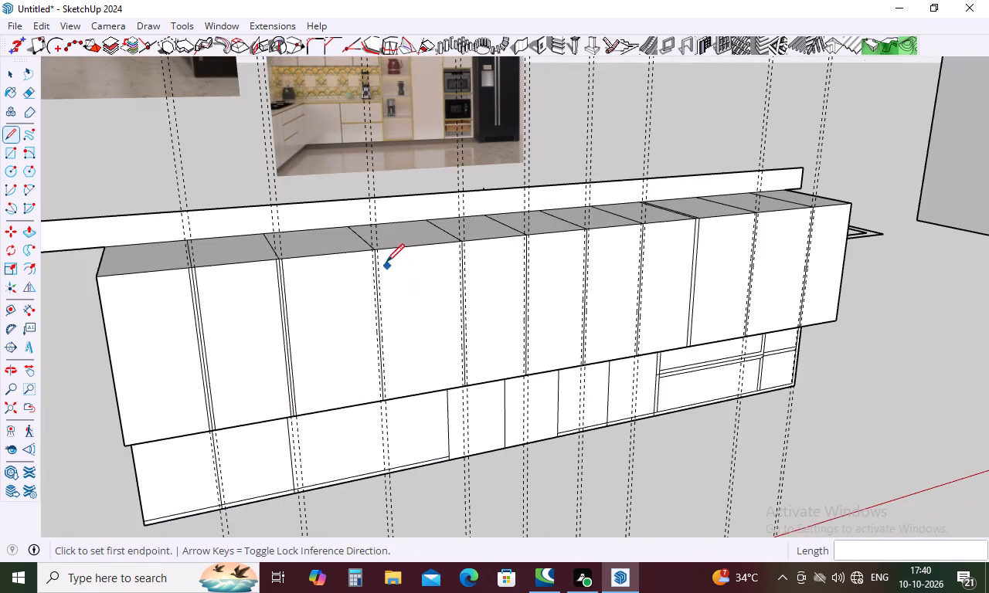
Draw 2' 8" vertical lines along both guides of the third upper-cabinet door joint, spanning the front face's full height.
scroll(386, 262, up, 11)
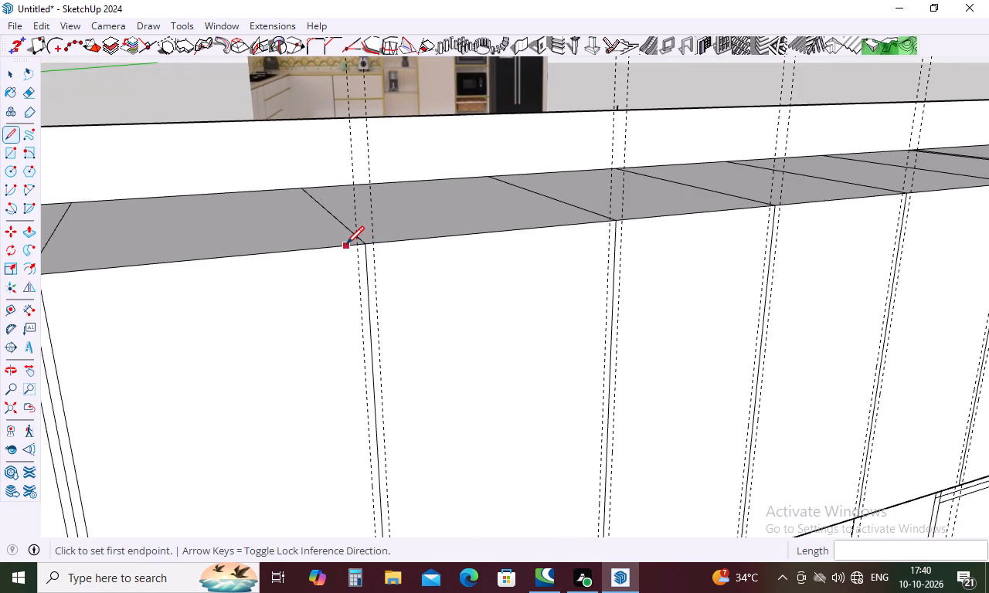
click(354, 246)
scroll(354, 233, down, 6)
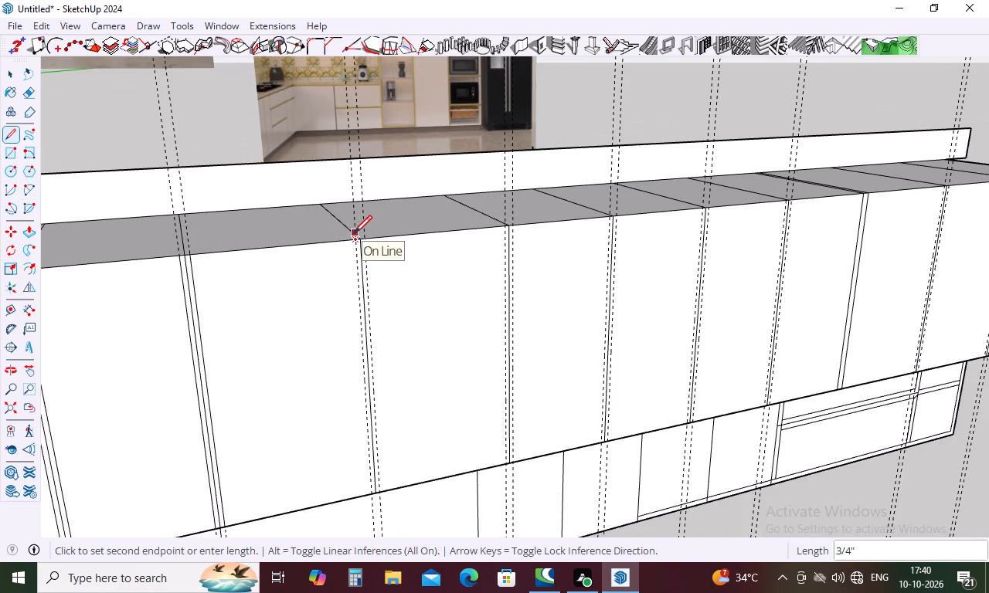
scroll(354, 233, down, 6)
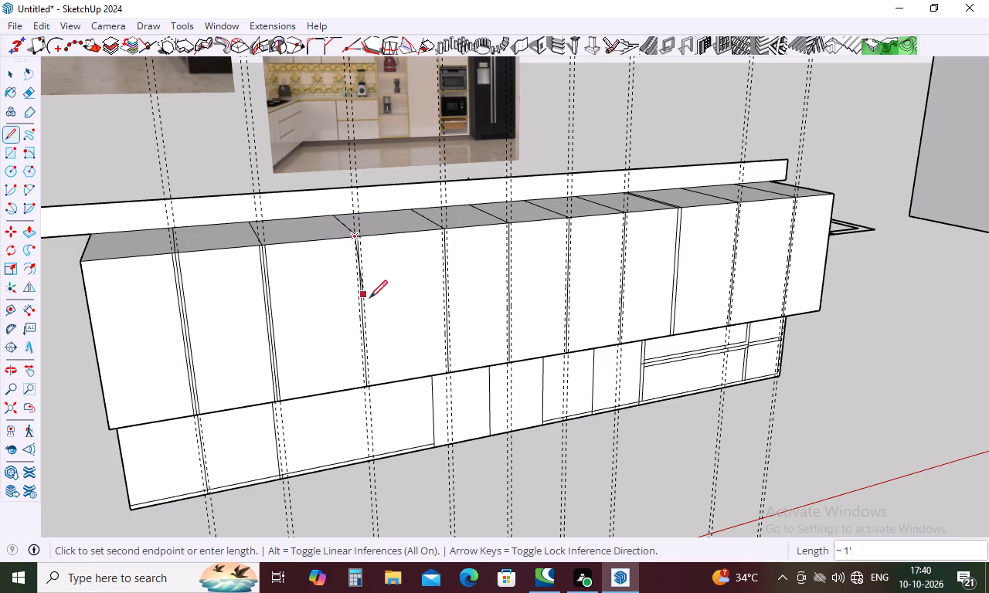
scroll(368, 381, up, 10)
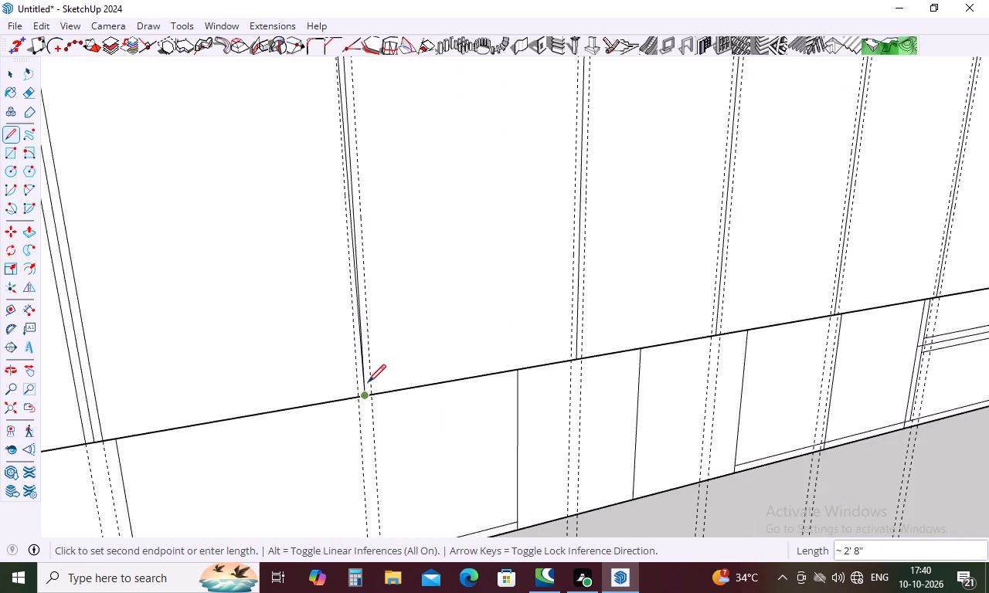
scroll(363, 392, up, 5)
click(355, 399)
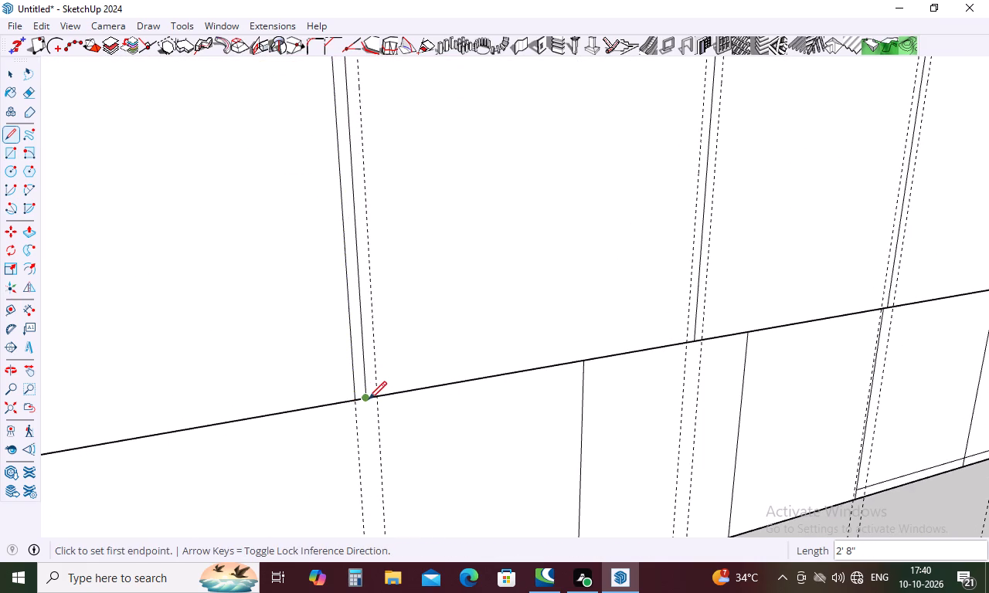
key(space)
key(l)
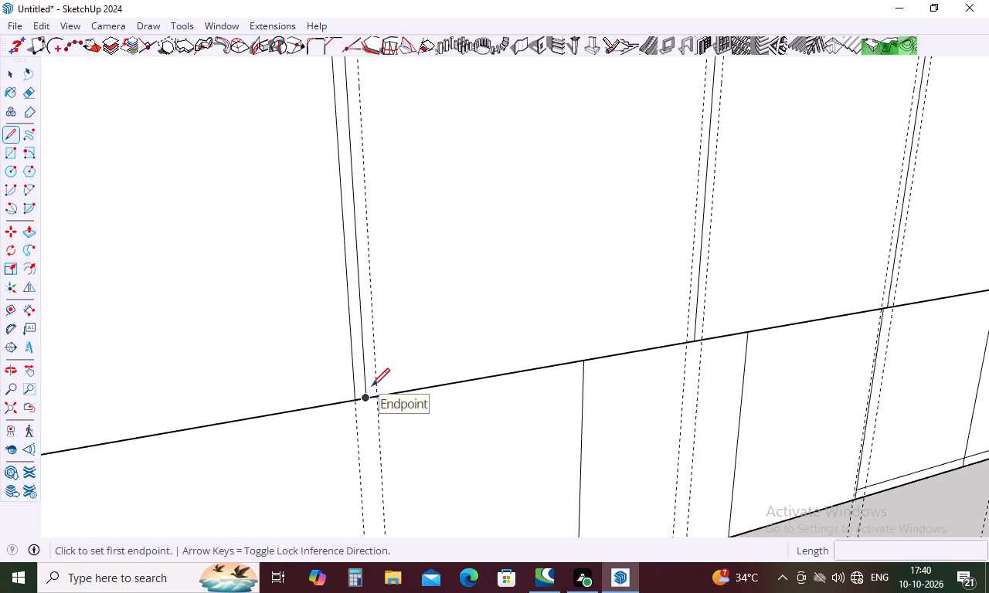
click(376, 394)
scroll(373, 395, down, 12)
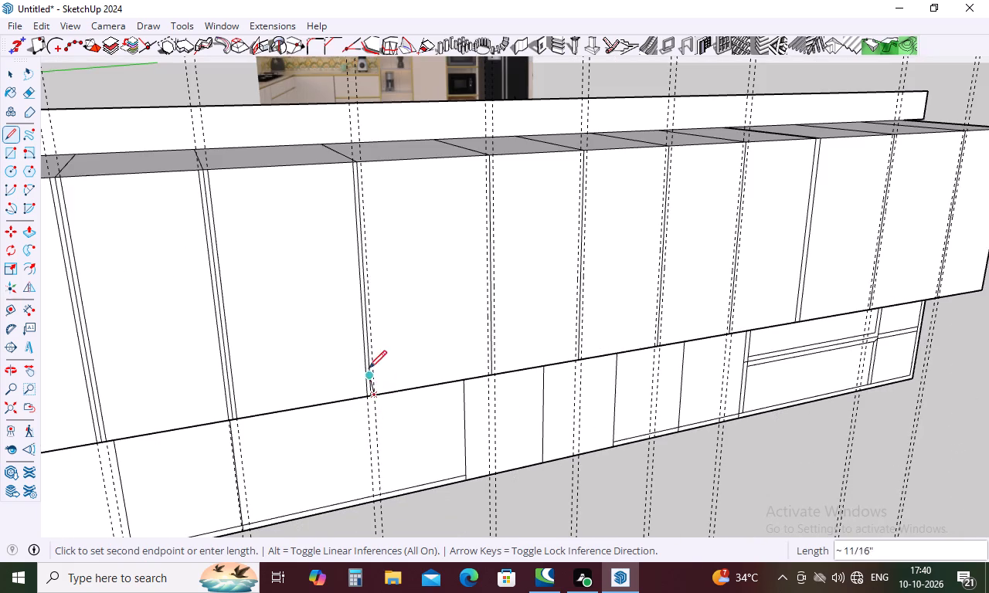
scroll(361, 161, up, 9)
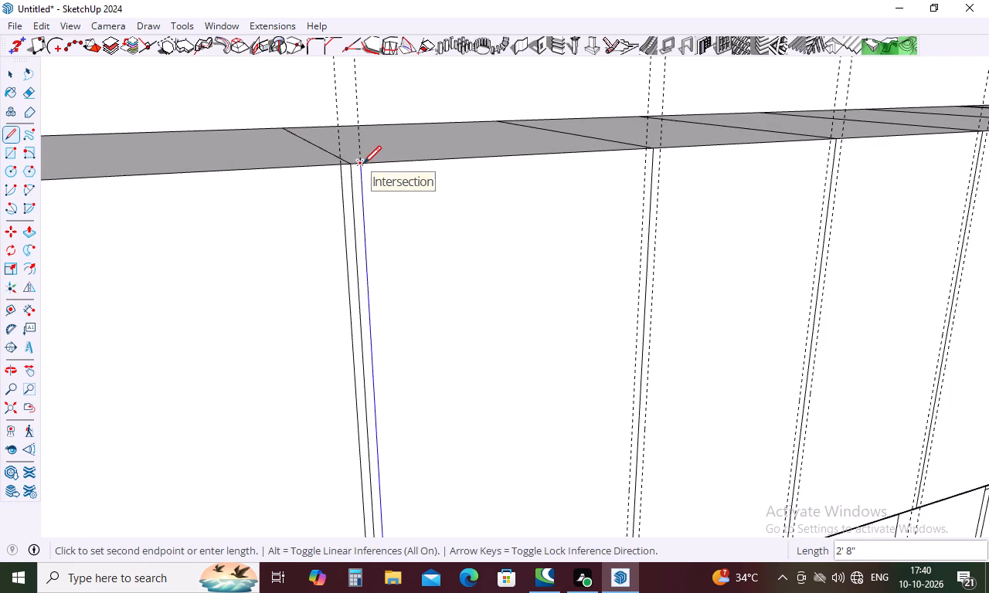
click(363, 164)
Draw 2' 8" vertical lines along both guides of the fourth upper-cabinet door joint, spanning the front face's full height.
scroll(262, 233, down, 10)
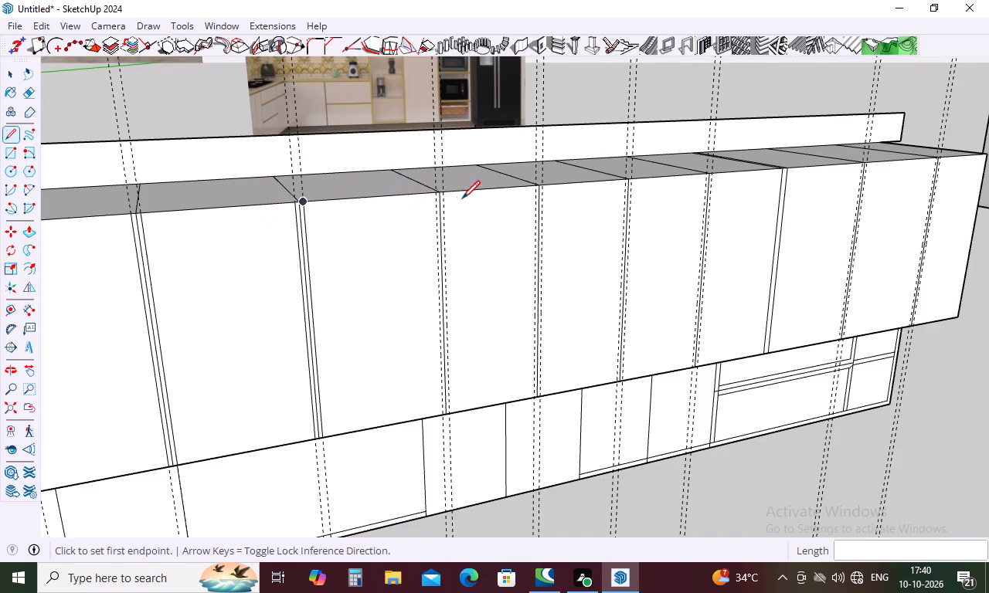
scroll(436, 191, up, 10)
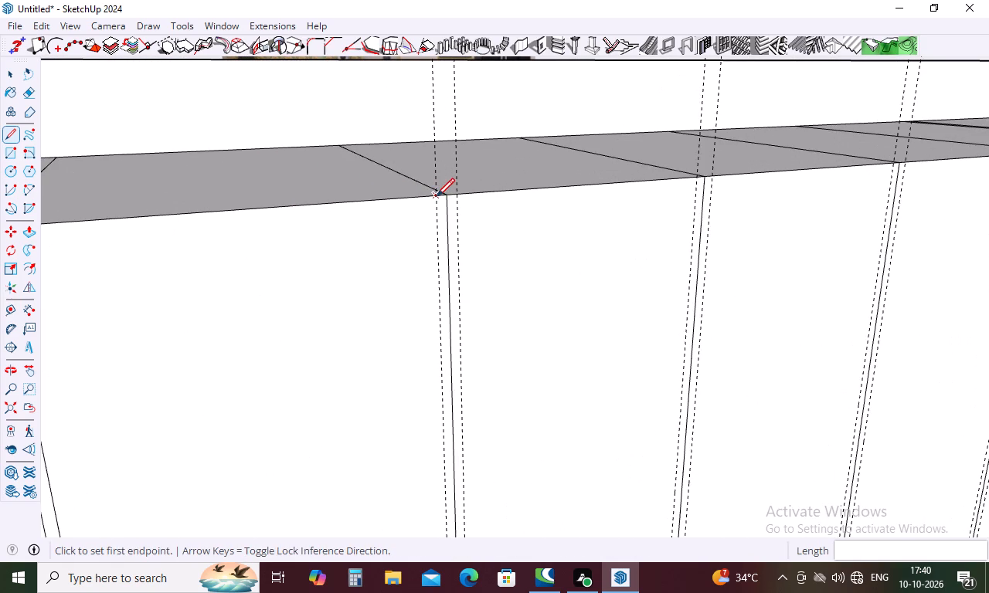
click(437, 196)
scroll(421, 172, down, 11)
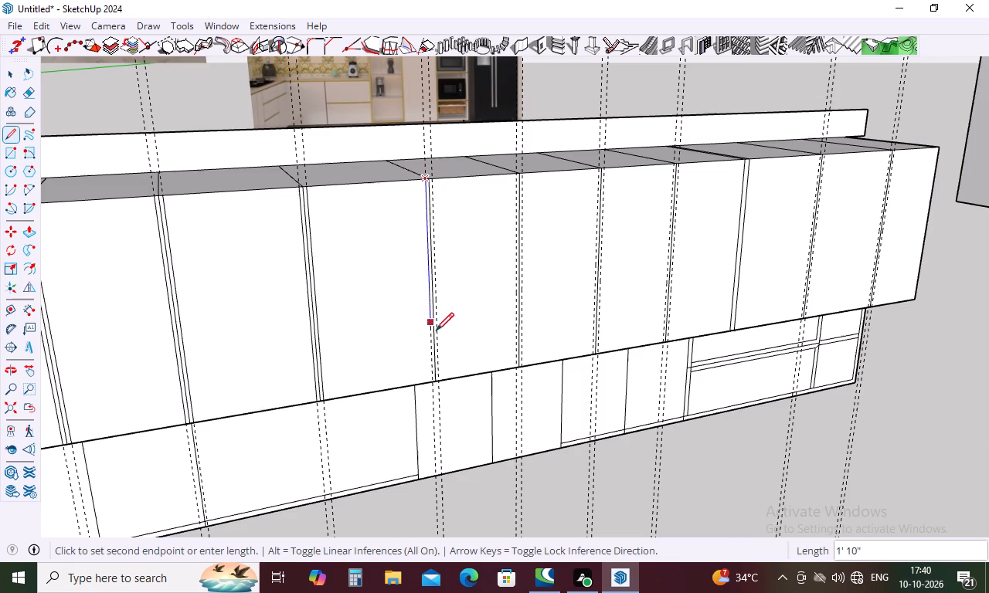
scroll(434, 369, up, 11)
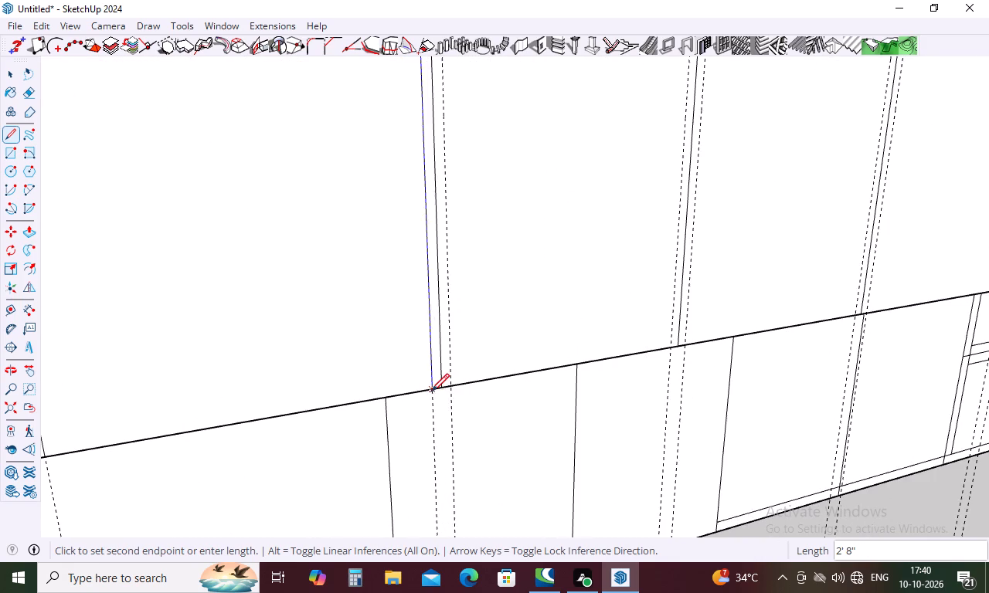
scroll(431, 391, up, 6)
click(431, 391)
click(475, 378)
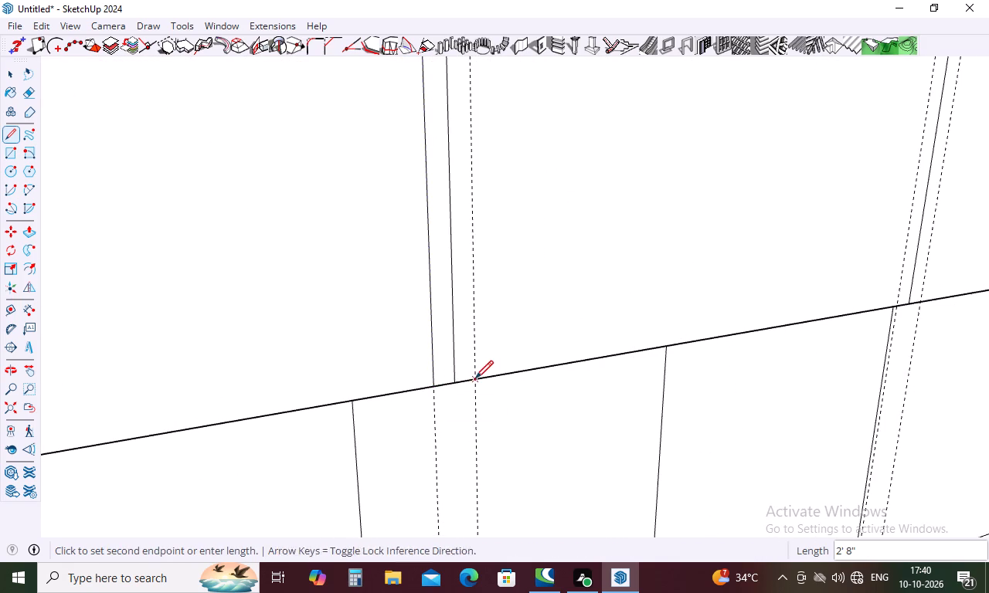
scroll(424, 428, down, 12)
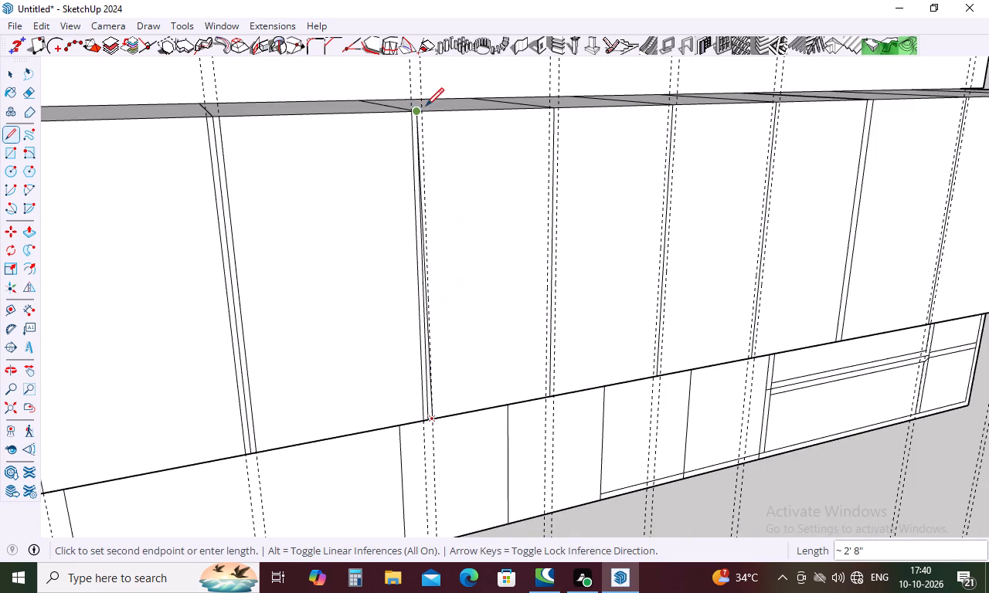
scroll(427, 108, up, 5)
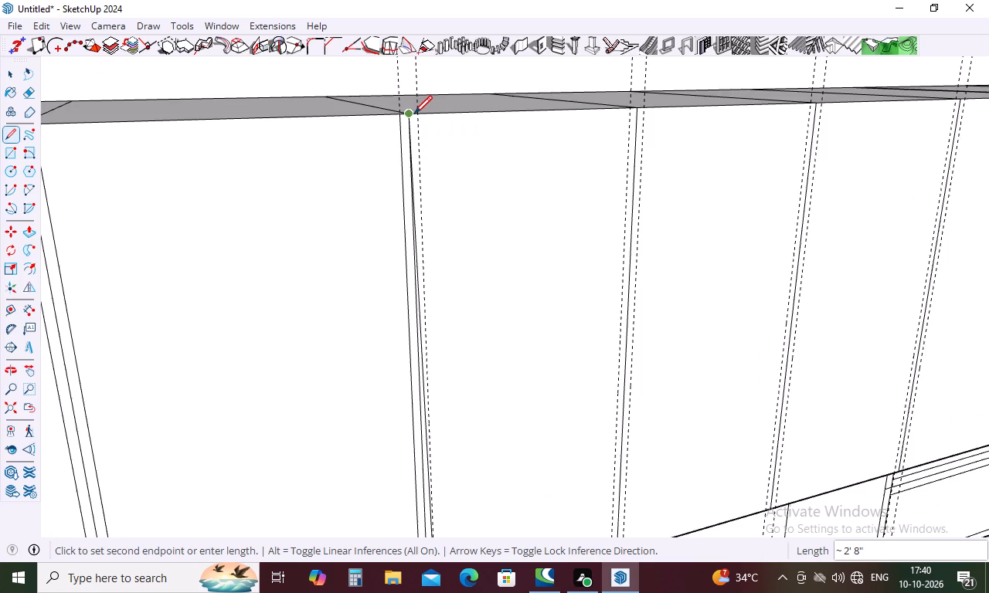
scroll(414, 114, up, 10)
click(427, 113)
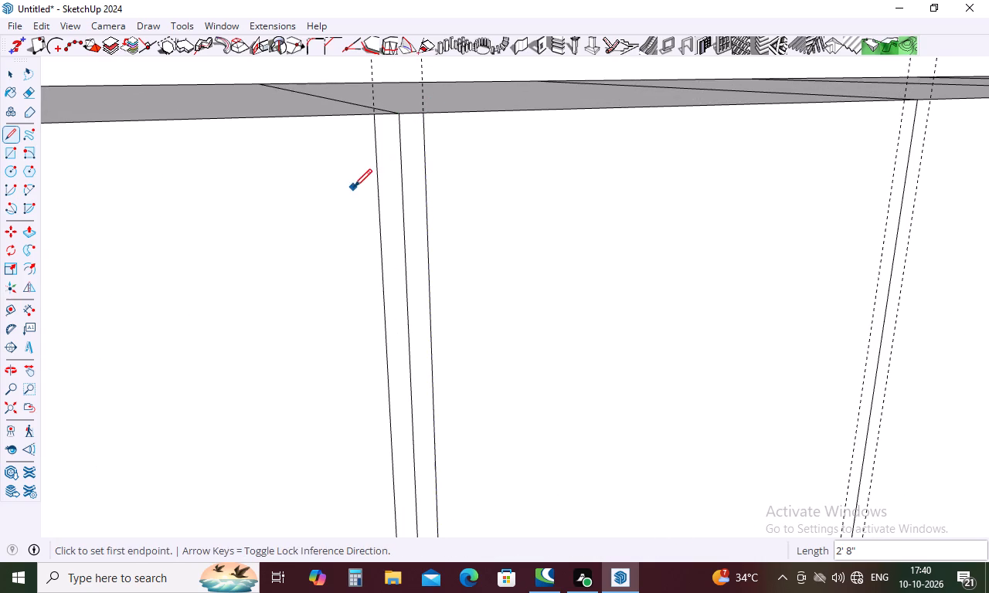
Draw 2' 8" vertical lines along both guides of the fifth upper-cabinet door joint, spanning the front face's full height.
scroll(354, 187, down, 16)
scroll(294, 175, down, 6)
key(space)
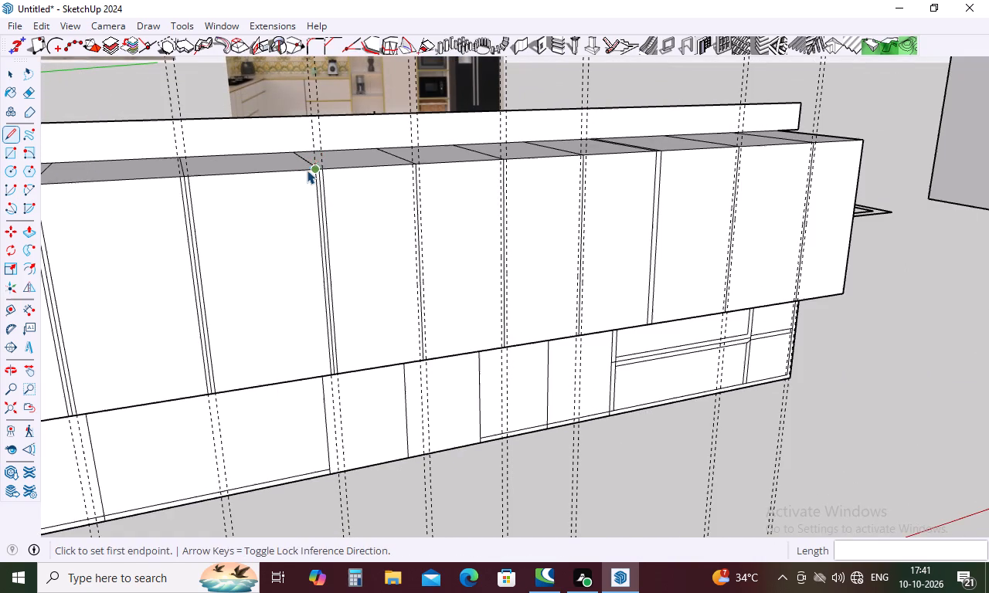
key(l)
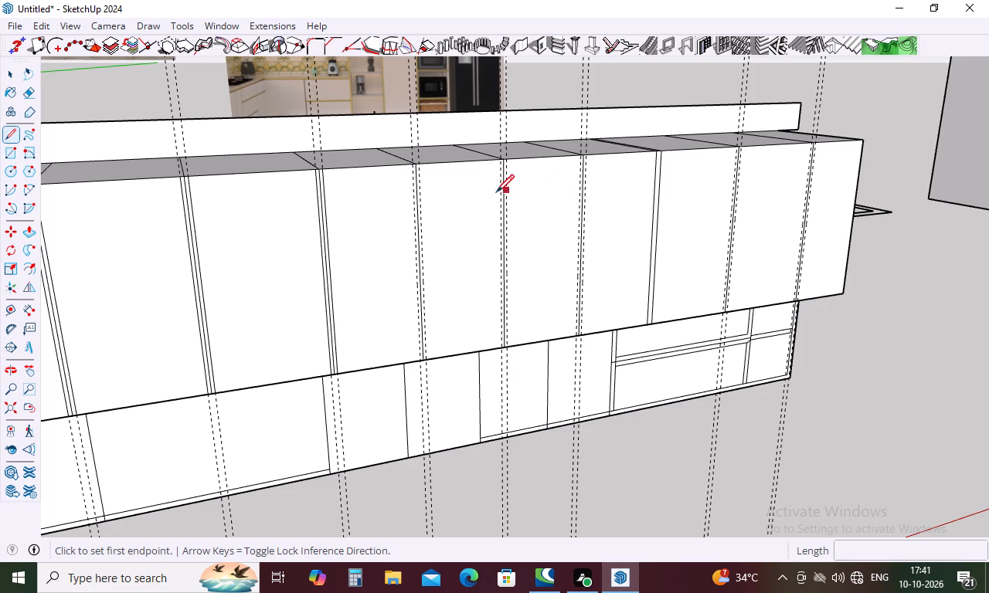
scroll(422, 364, up, 11)
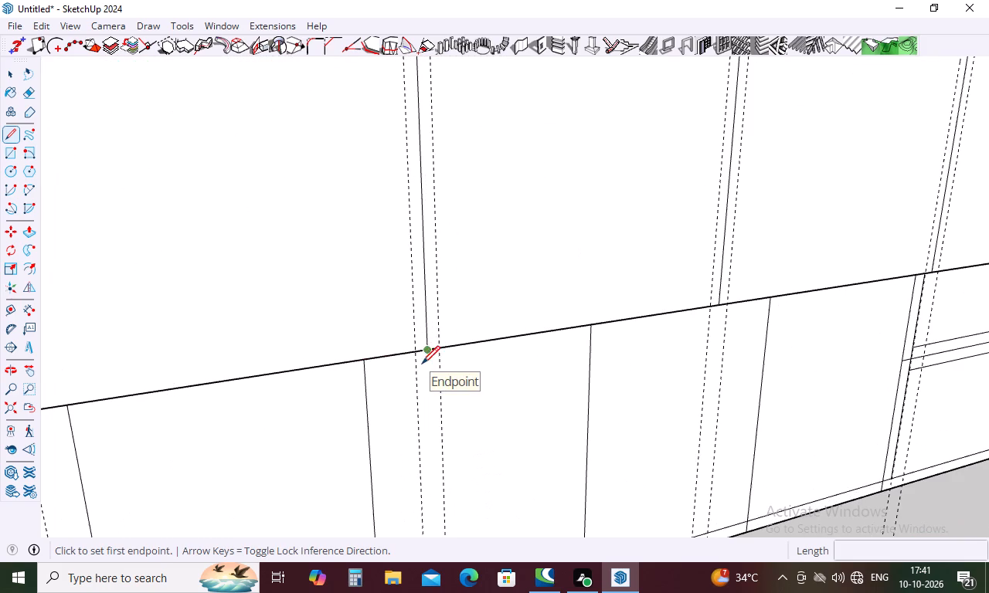
click(416, 350)
scroll(400, 400, down, 11)
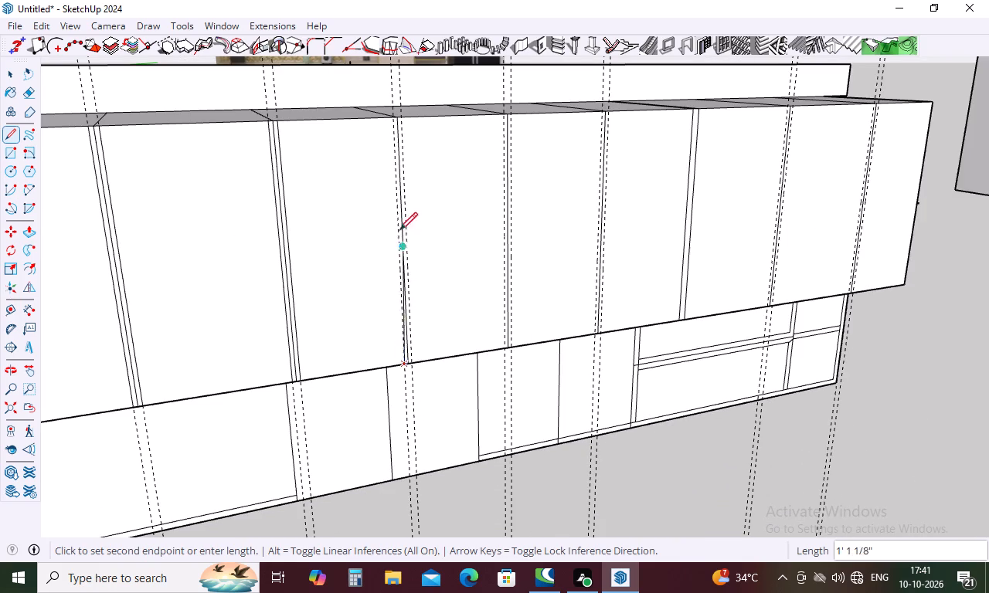
click(388, 122)
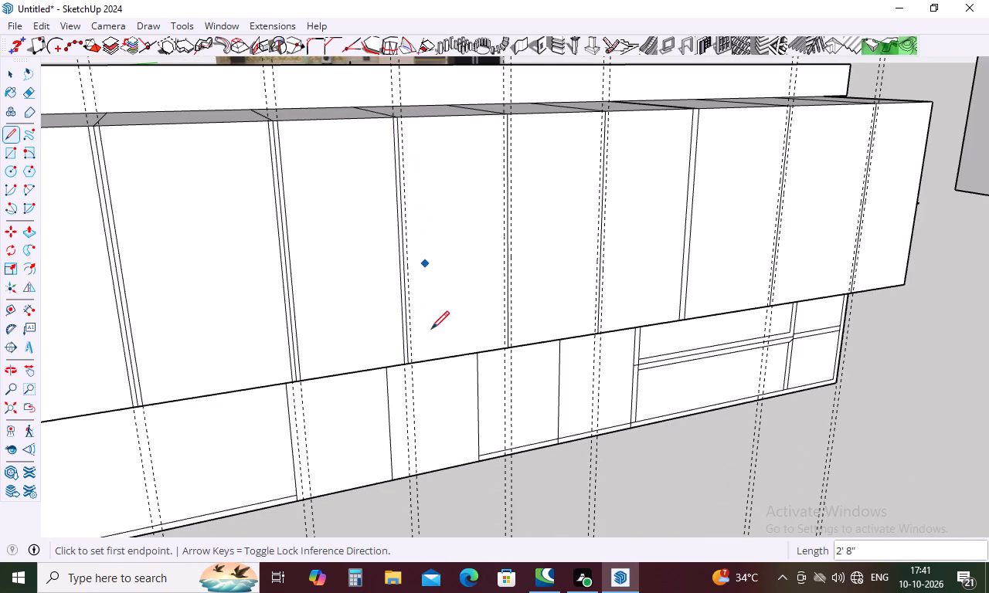
scroll(413, 363, up, 10)
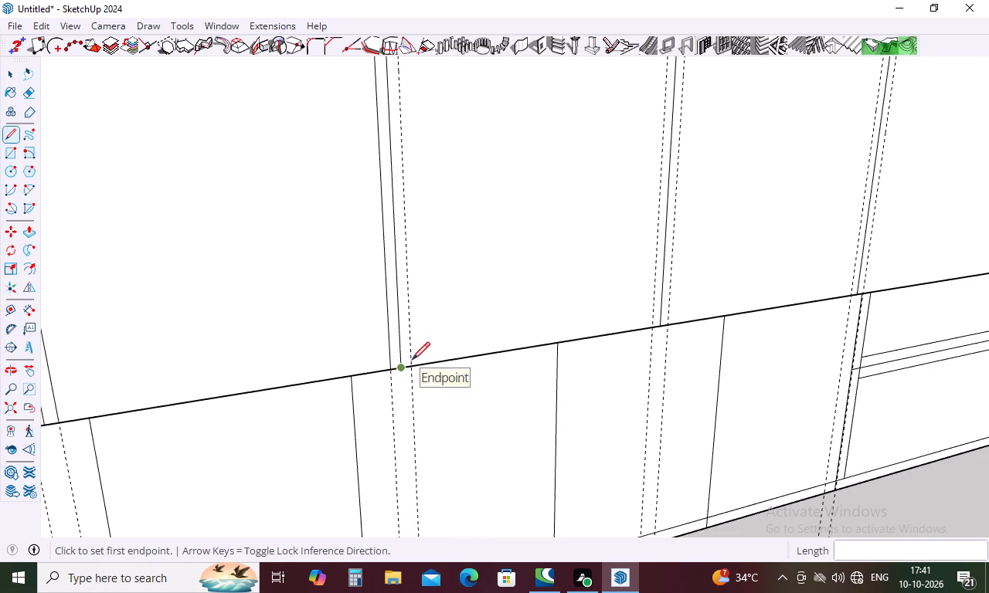
click(413, 364)
scroll(413, 364, down, 11)
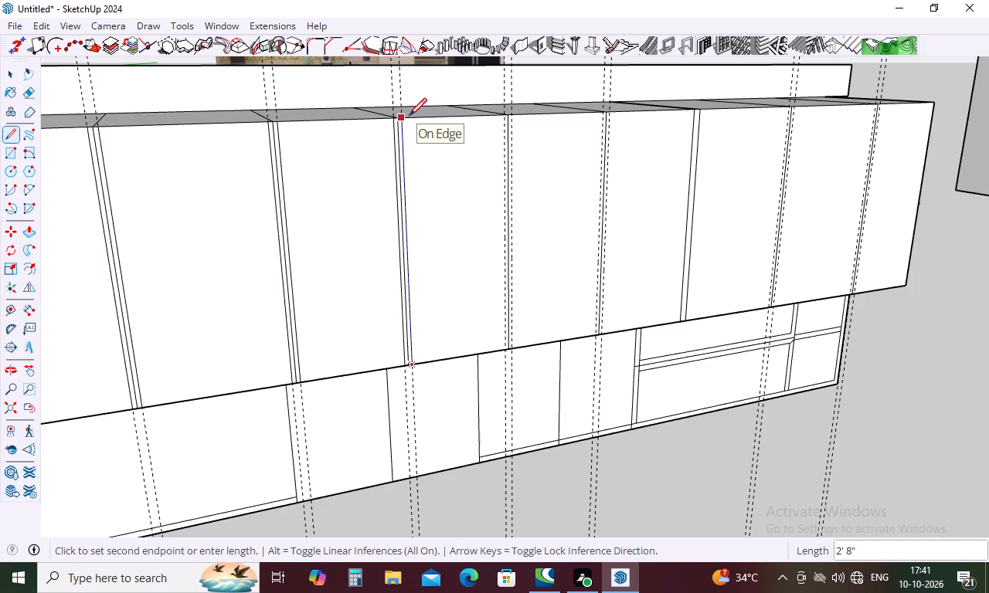
scroll(410, 115, up, 15)
click(388, 122)
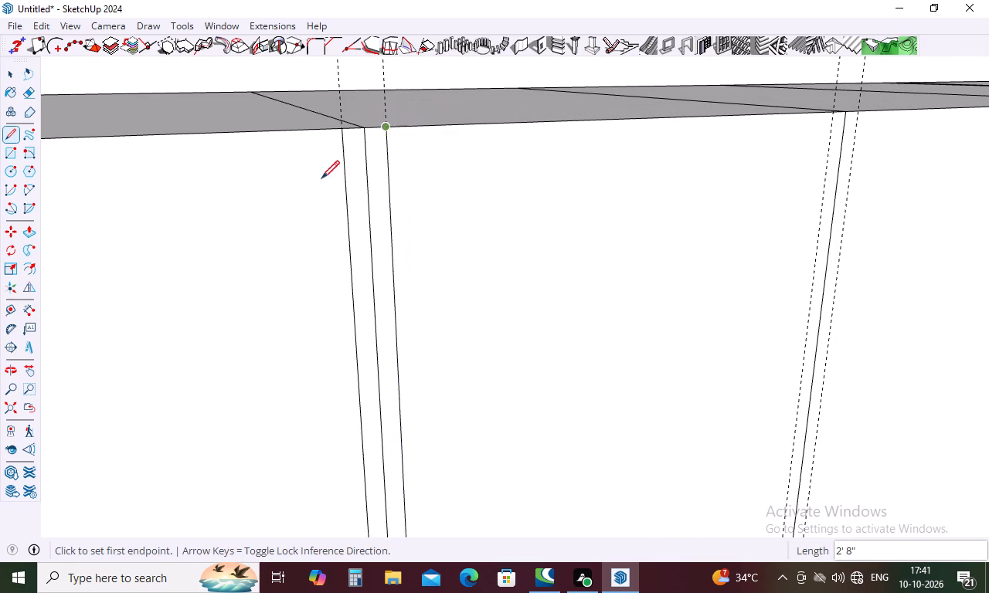
Draw 2' 8" vertical lines along both guides of the sixth upper-cabinet door joint, spanning the front face's full height.
scroll(308, 184, down, 18)
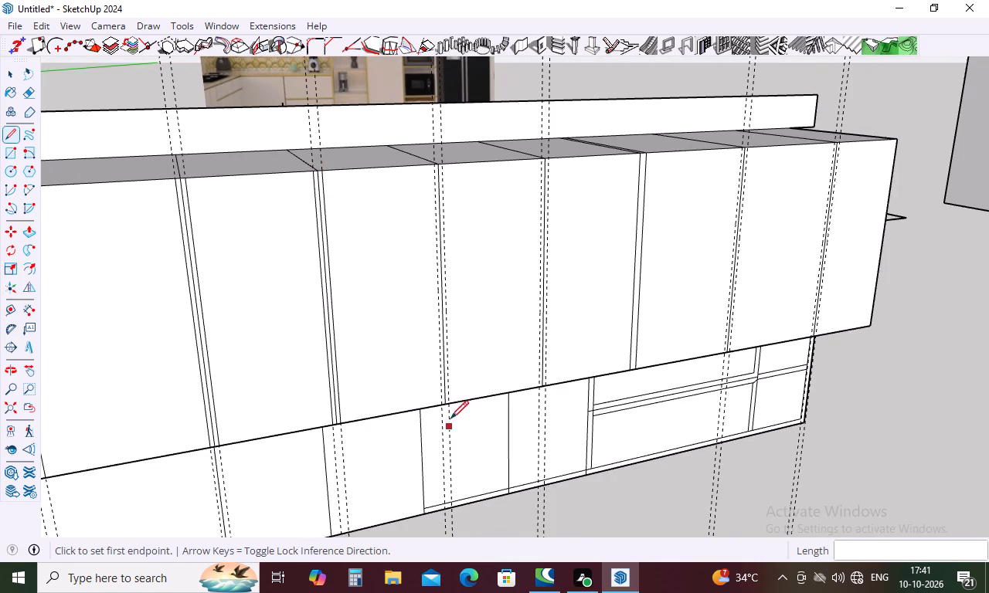
scroll(450, 383, up, 15)
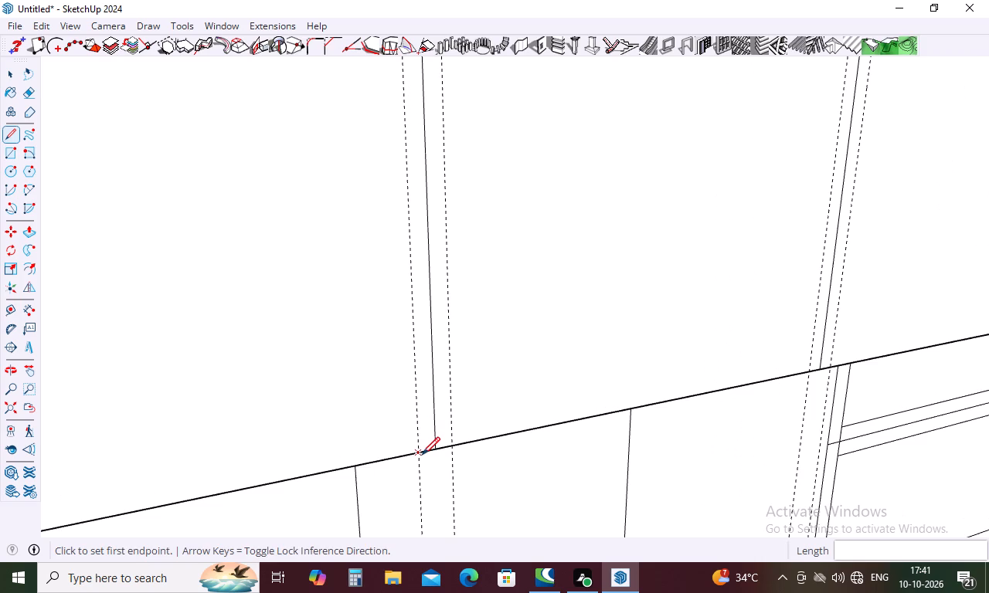
click(422, 455)
scroll(413, 474, down, 12)
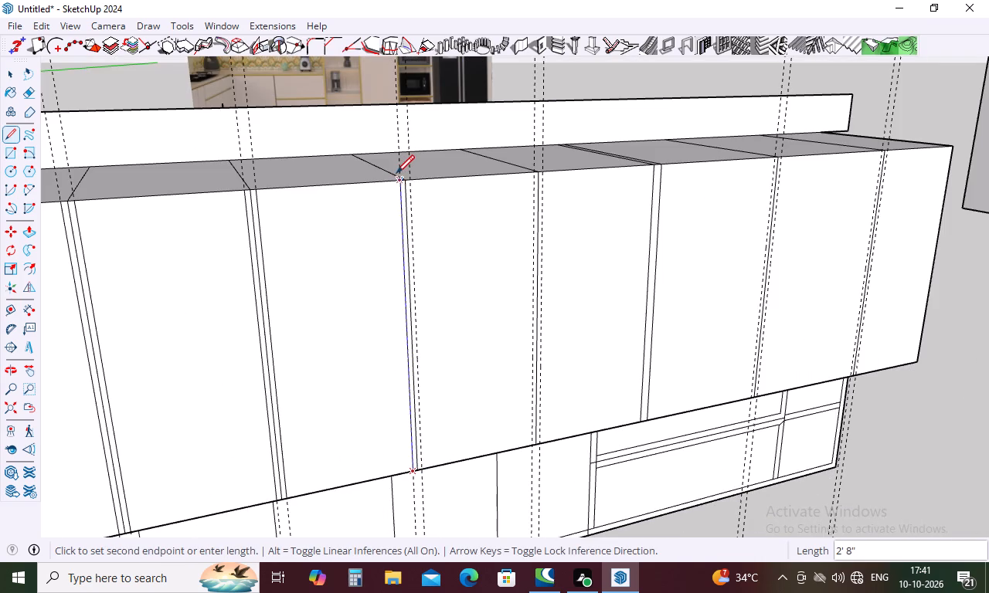
click(393, 177)
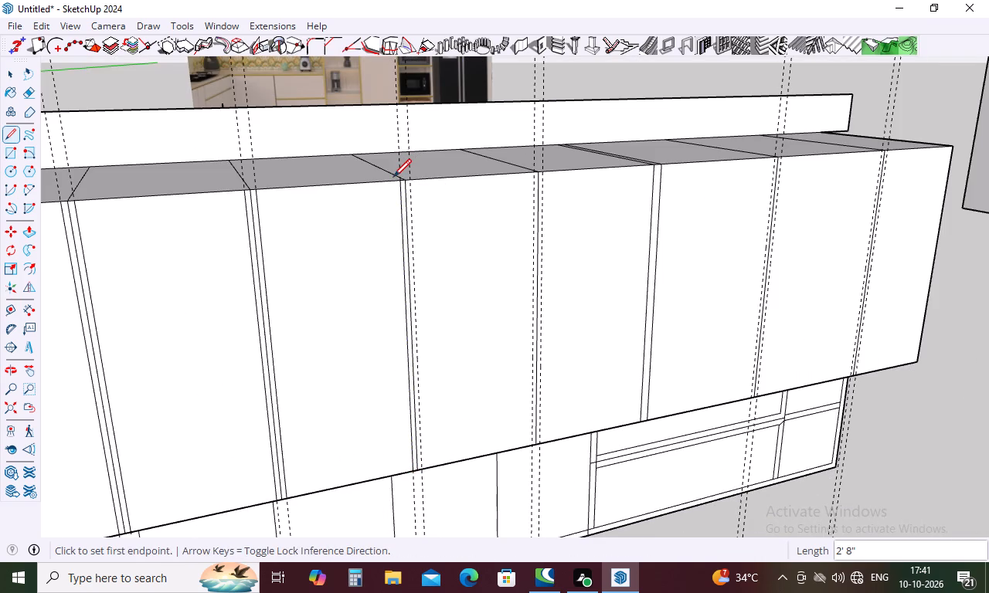
scroll(423, 470, up, 12)
click(424, 468)
scroll(422, 475, down, 7)
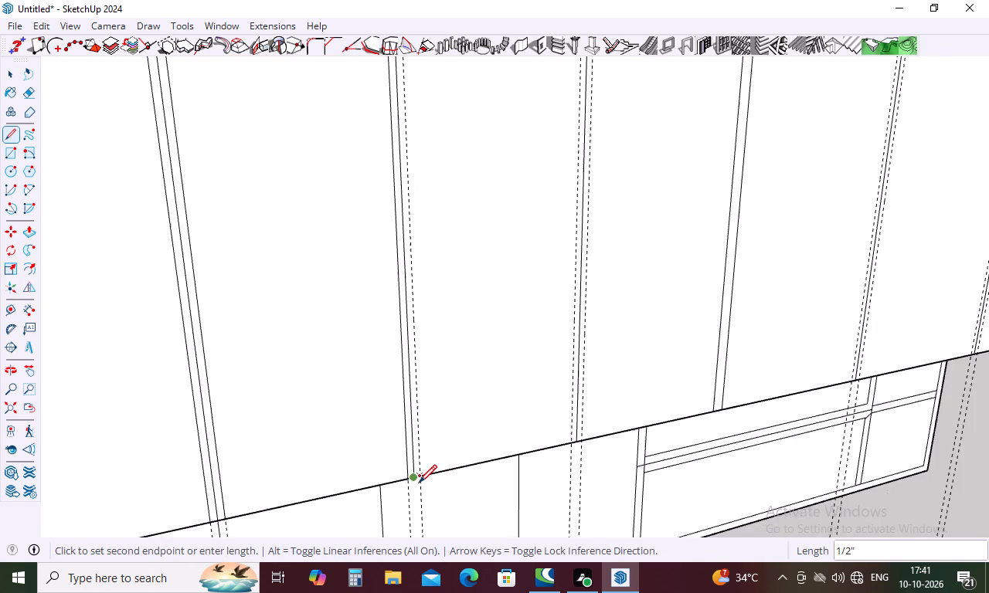
scroll(419, 483, down, 5)
scroll(409, 236, up, 11)
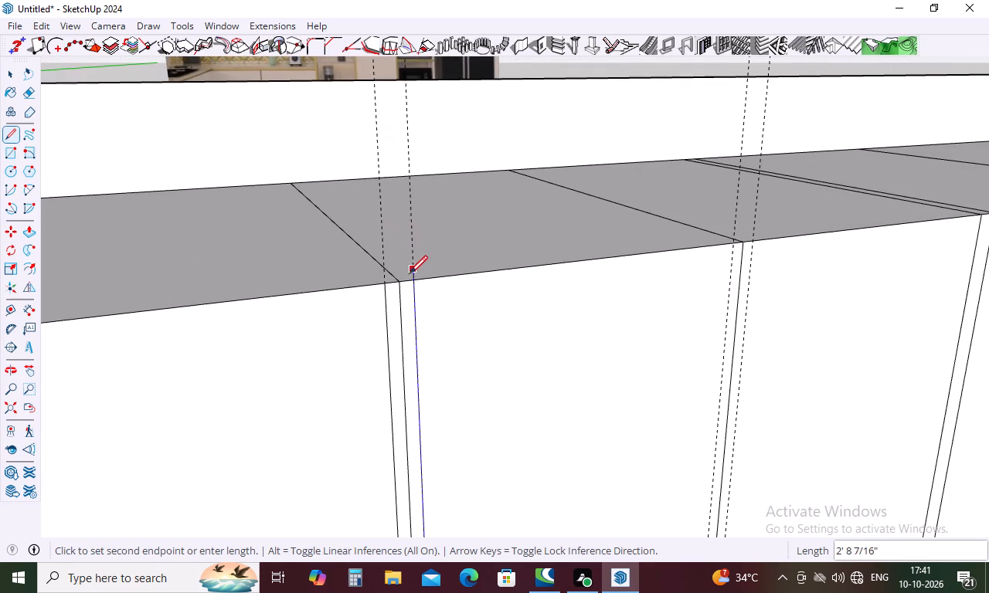
click(410, 282)
Draw 2' 8" vertical lines along both guides of the seventh upper-cabinet door joint, spanning the front face's full height.
scroll(367, 264, down, 11)
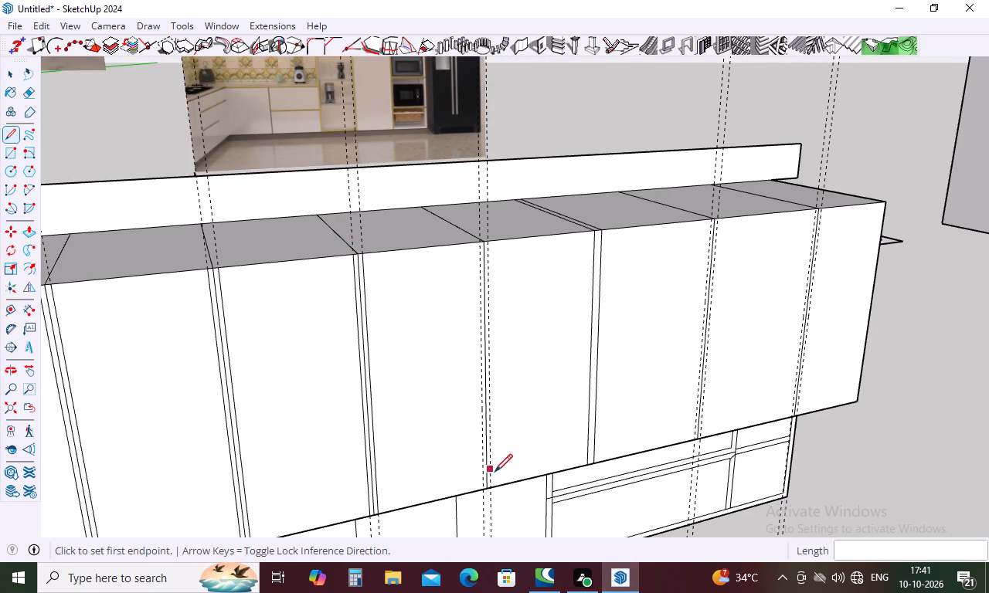
scroll(484, 491, up, 11)
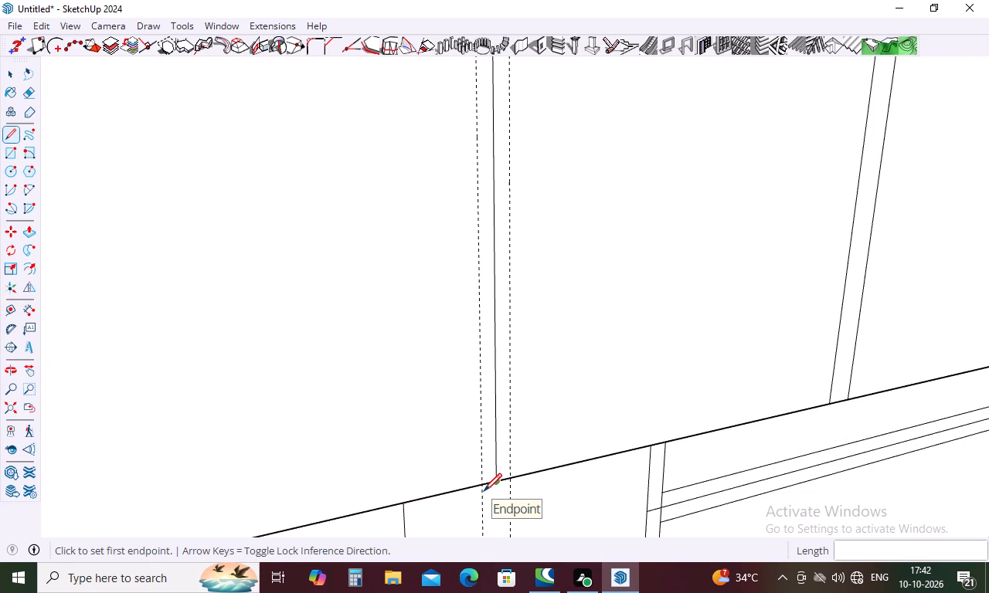
click(484, 486)
scroll(484, 486, down, 12)
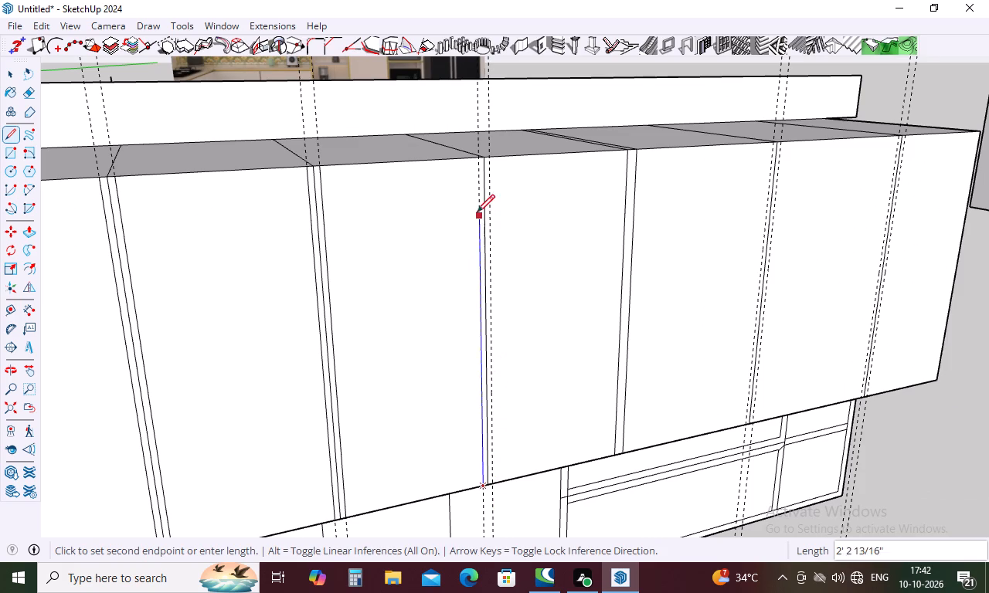
scroll(481, 155, up, 11)
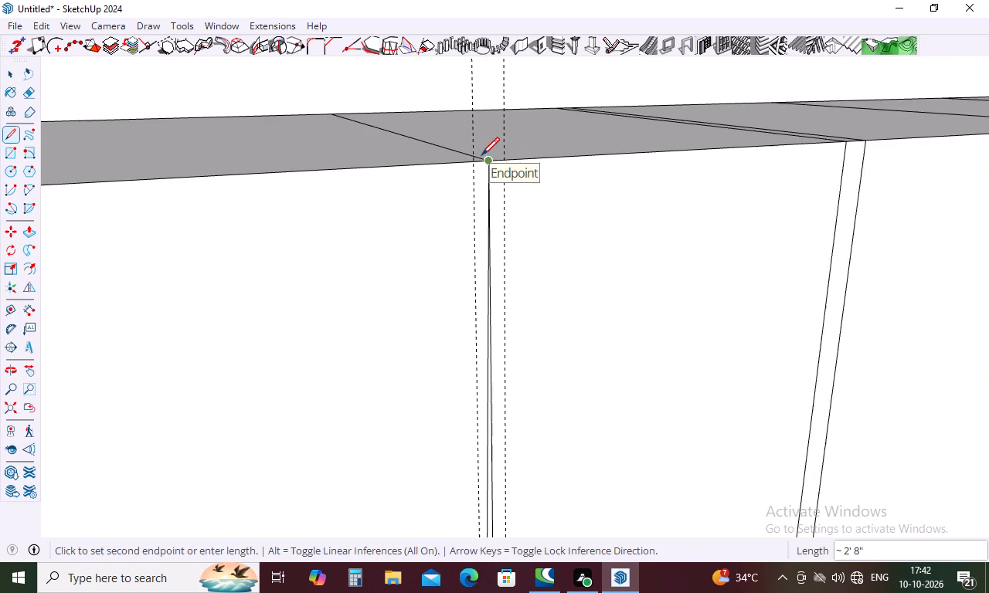
click(475, 158)
scroll(368, 184, down, 12)
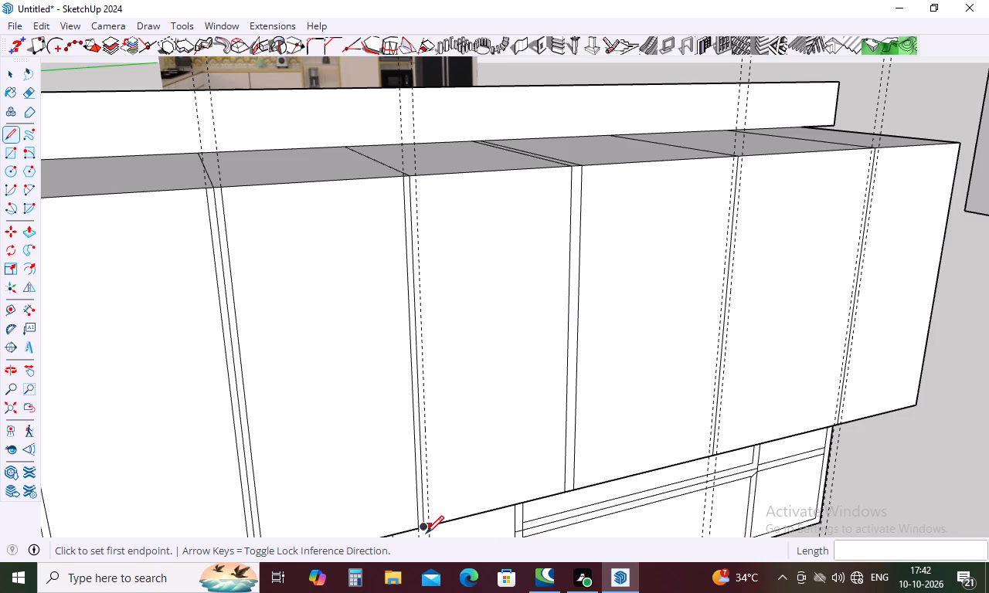
scroll(439, 448, down, 6)
scroll(433, 519, up, 3)
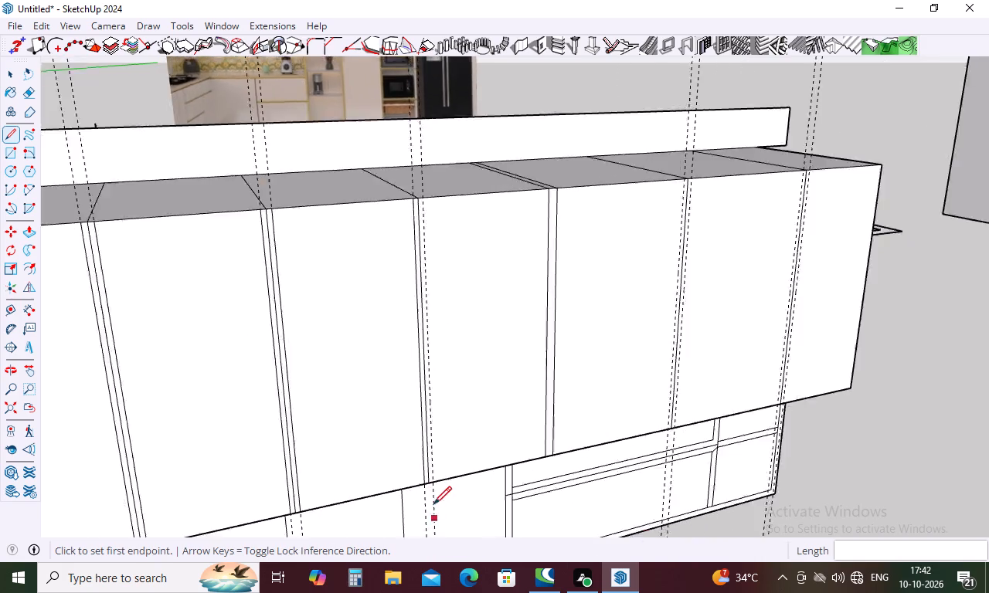
scroll(433, 504, up, 15)
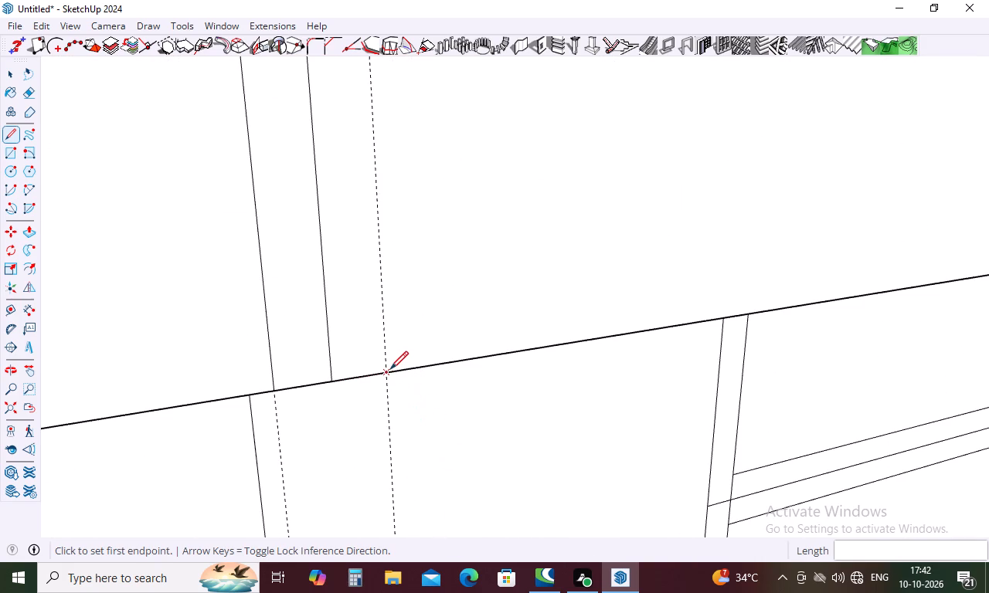
click(389, 369)
scroll(361, 476, down, 12)
scroll(372, 317, down, 6)
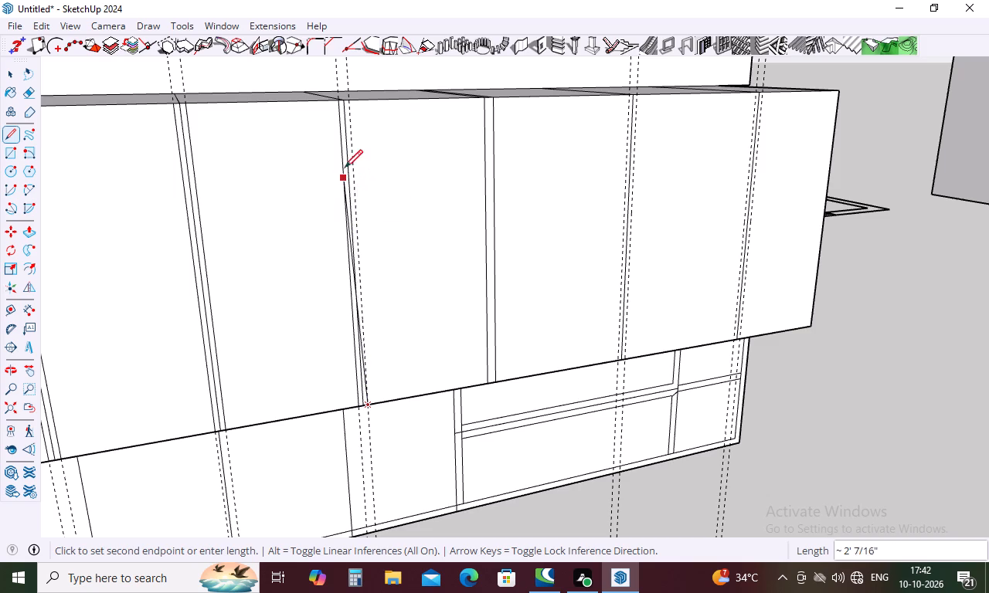
scroll(352, 101, up, 10)
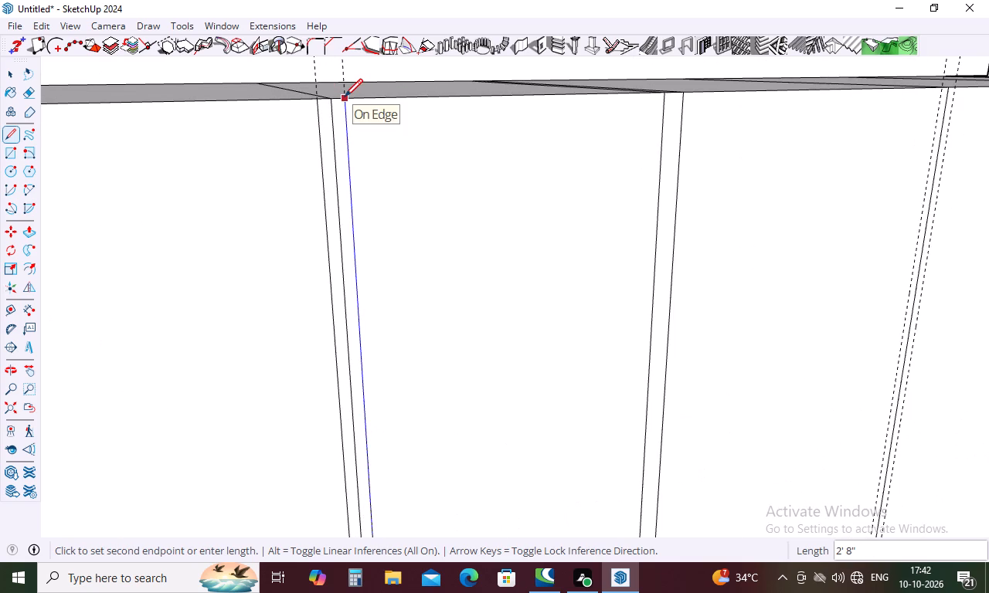
click(345, 97)
Draw 2' 8" vertical lines along both guides of the next-to-last upper-cabinet door joint, spanning the front face's full height.
scroll(389, 162, down, 12)
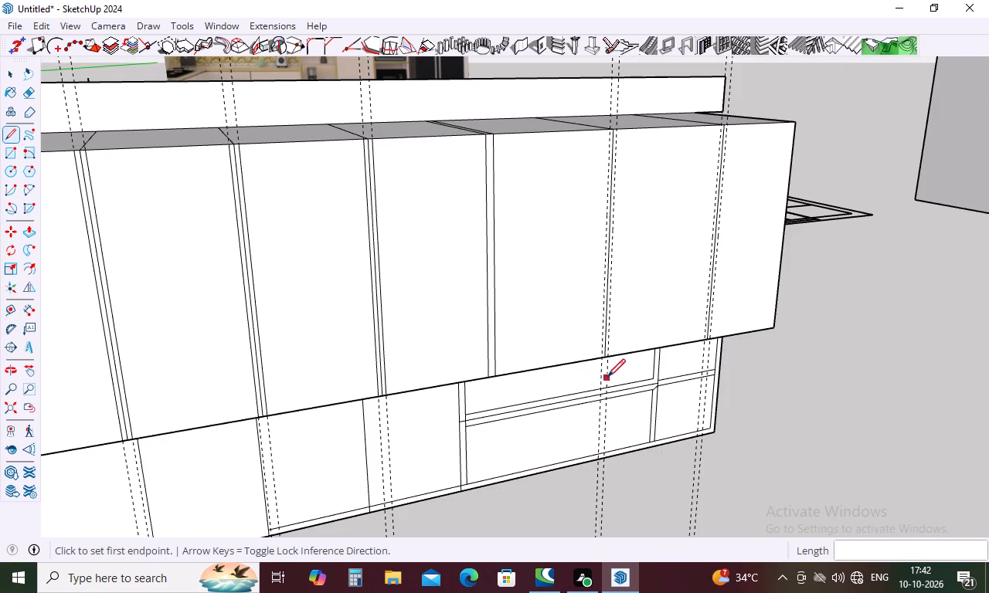
scroll(795, 320, up, 5)
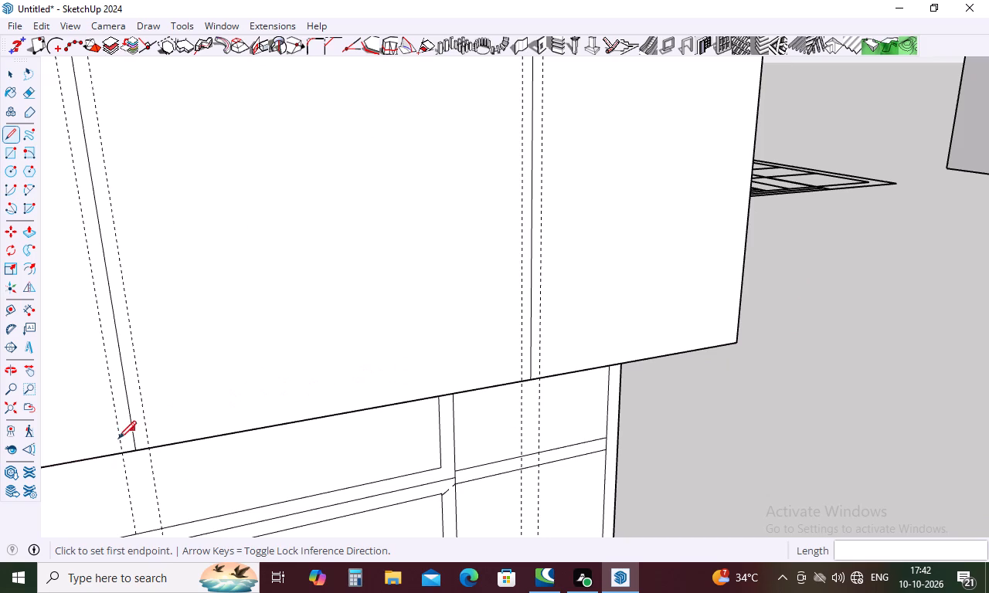
click(123, 451)
scroll(356, 412, down, 11)
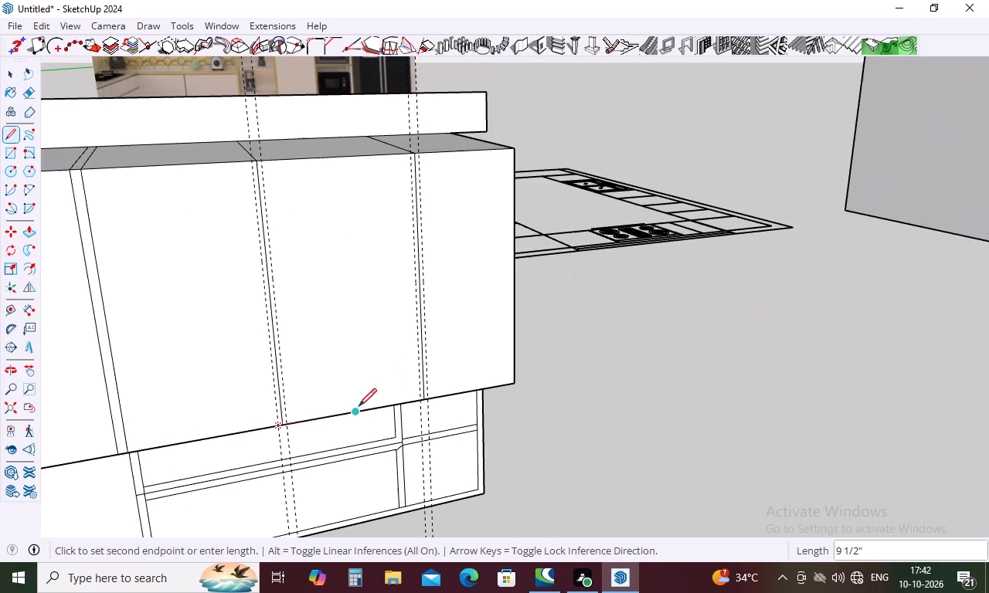
scroll(246, 129, up, 11)
click(269, 212)
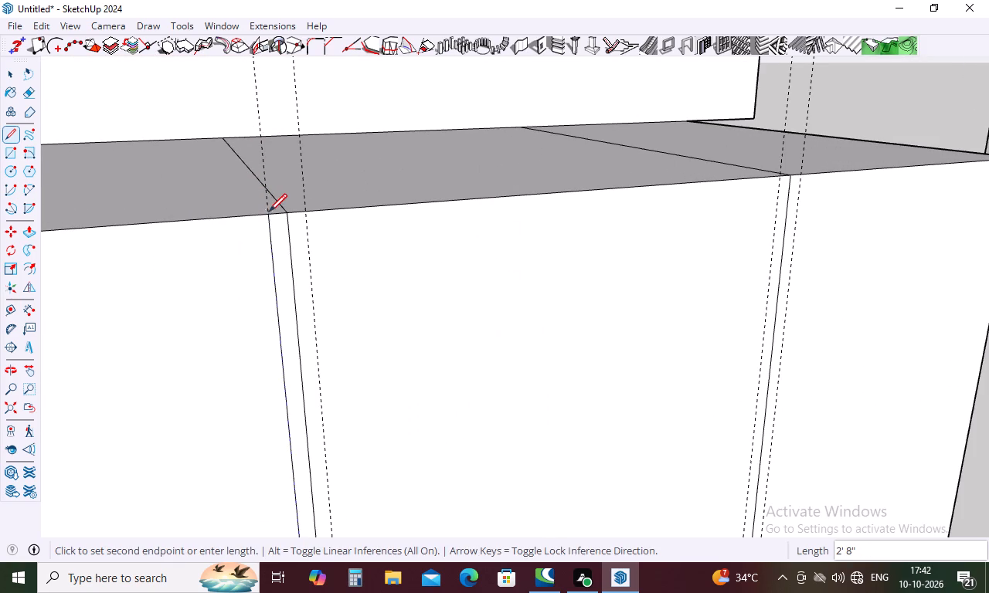
click(309, 212)
scroll(319, 169, down, 10)
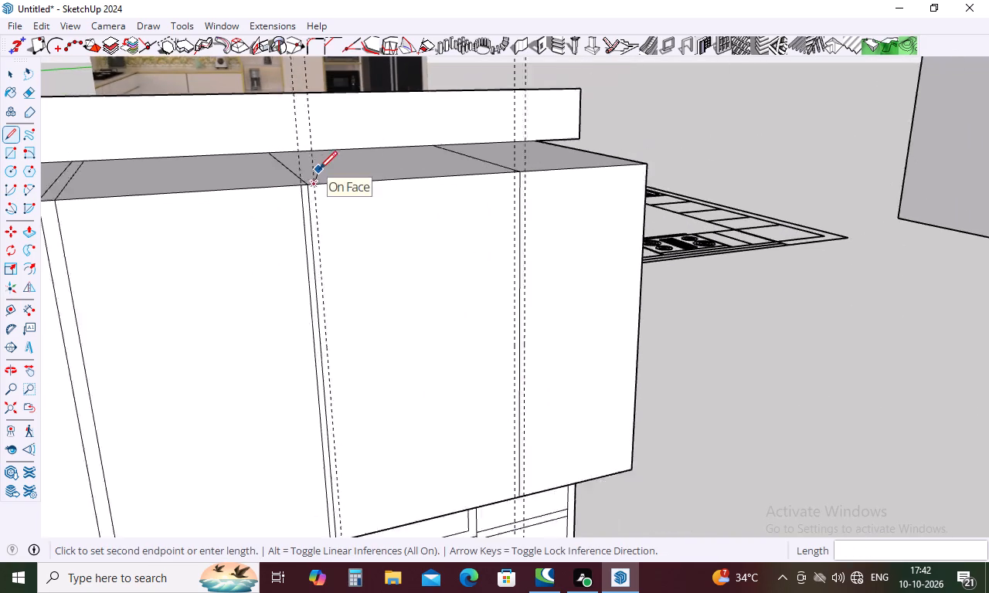
scroll(319, 169, down, 2)
scroll(337, 450, up, 12)
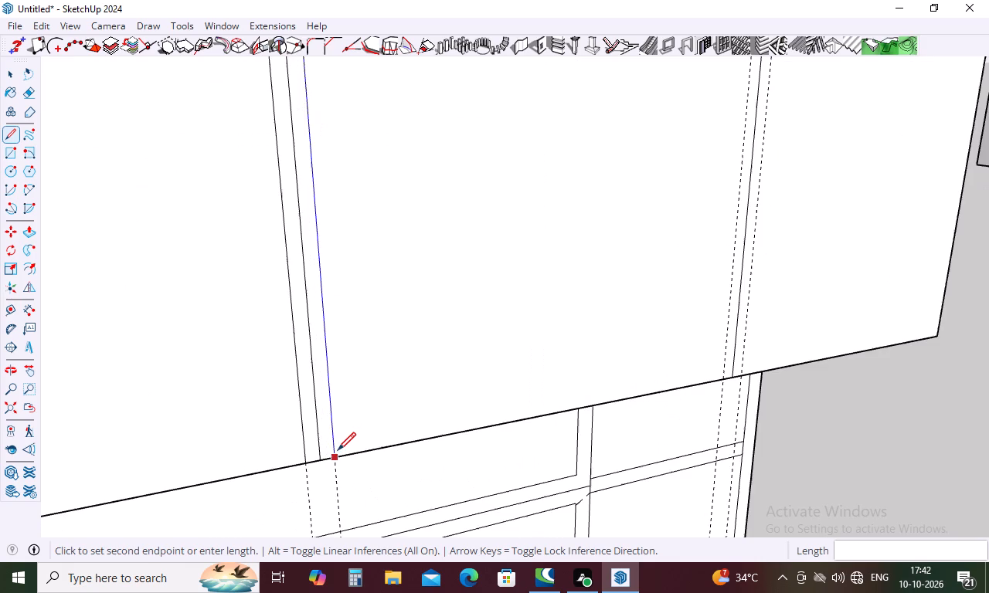
click(338, 451)
Draw 2' 8" vertical lines along both guides of the last upper-cabinet door joint, spanning the front face's full height.
scroll(308, 416, down, 6)
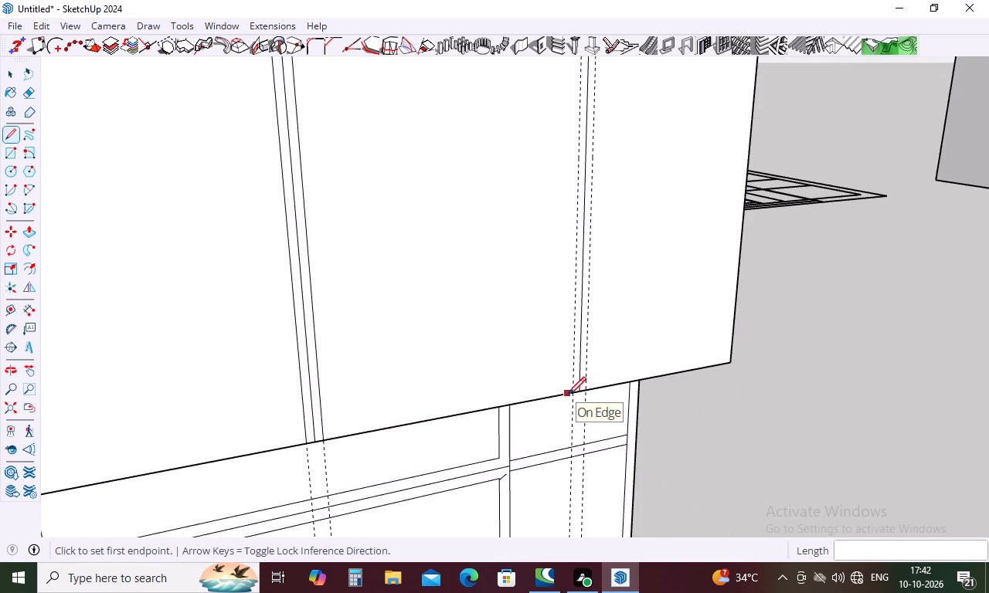
scroll(575, 392, up, 11)
click(570, 393)
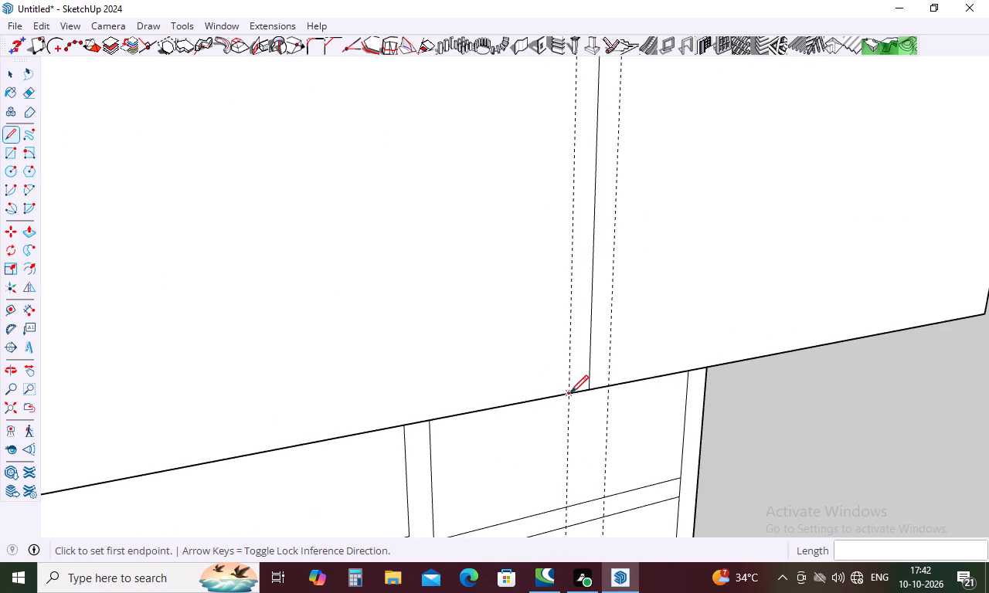
scroll(379, 452, down, 14)
scroll(393, 176, up, 5)
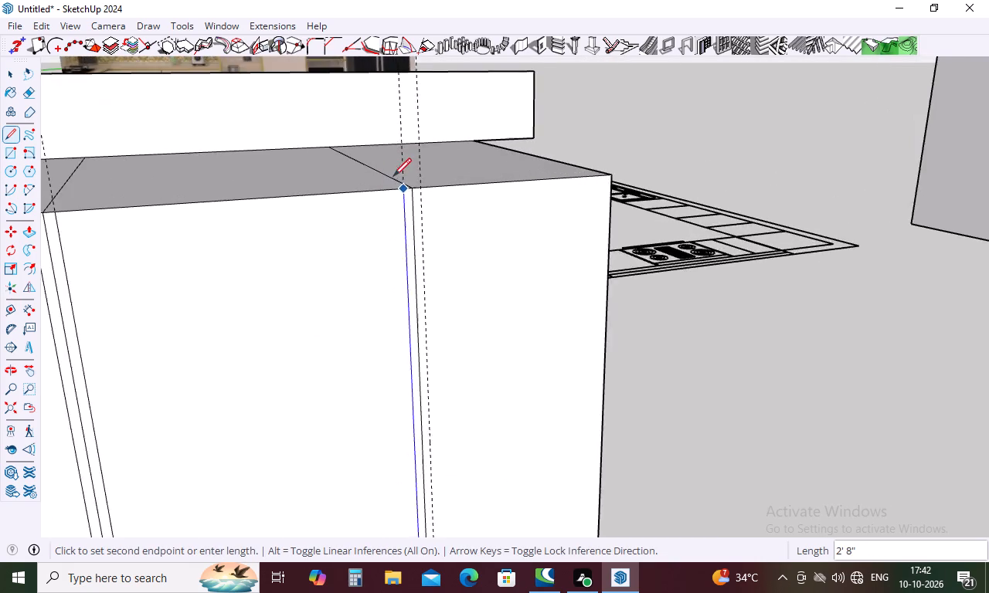
scroll(393, 176, up, 7)
click(403, 189)
click(437, 186)
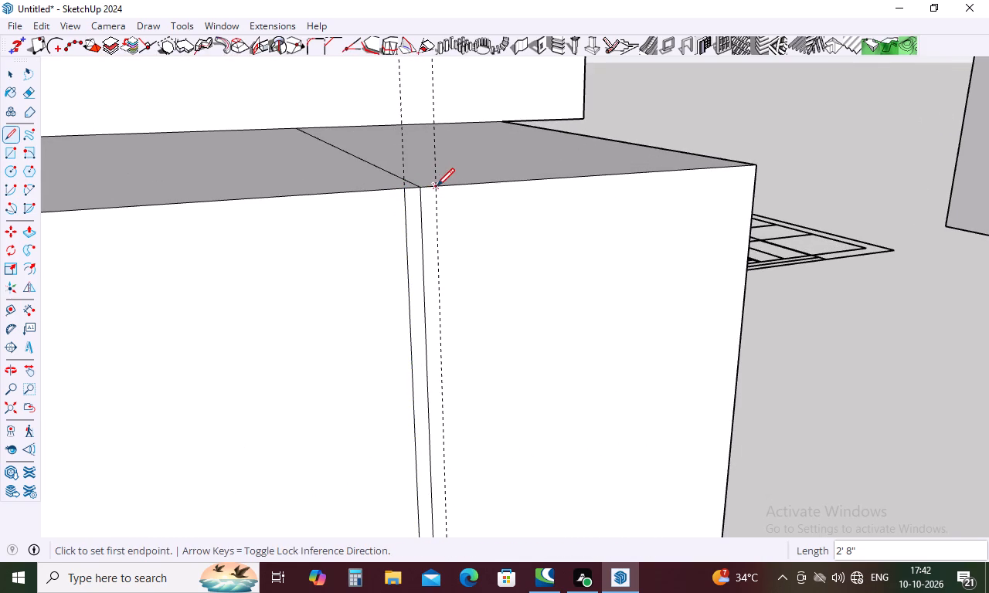
scroll(416, 149, down, 12)
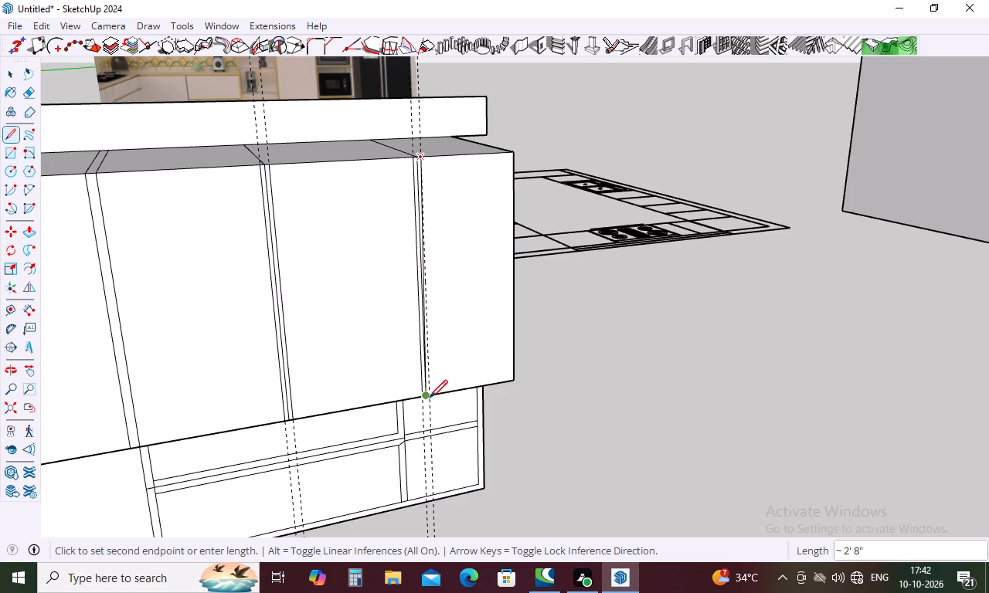
scroll(430, 399, up, 12)
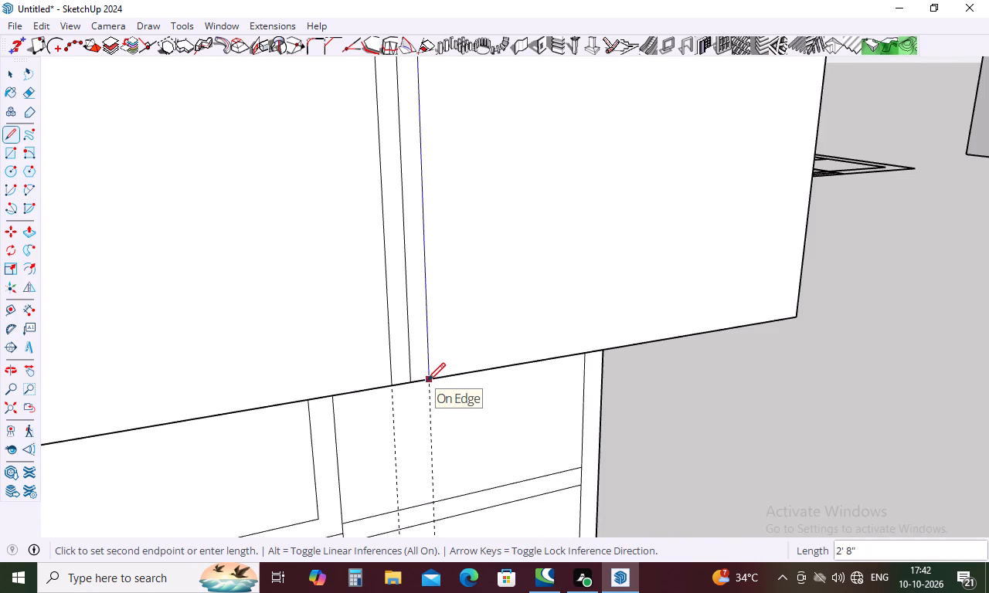
scroll(427, 381, up, 13)
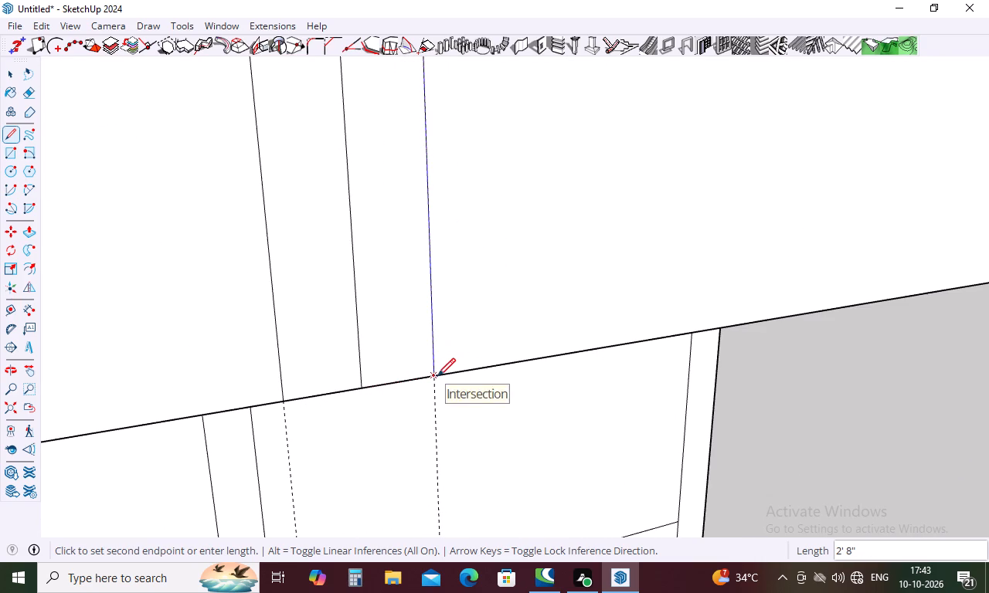
click(437, 376)
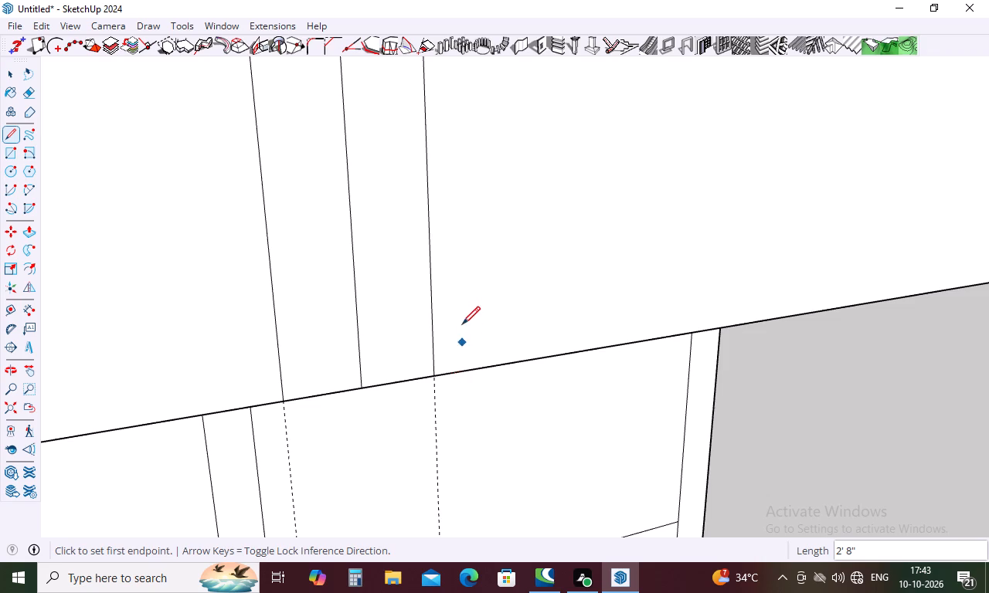
Delete all the dashed guide lines in the model.
scroll(462, 320, down, 14)
scroll(464, 317, down, 20)
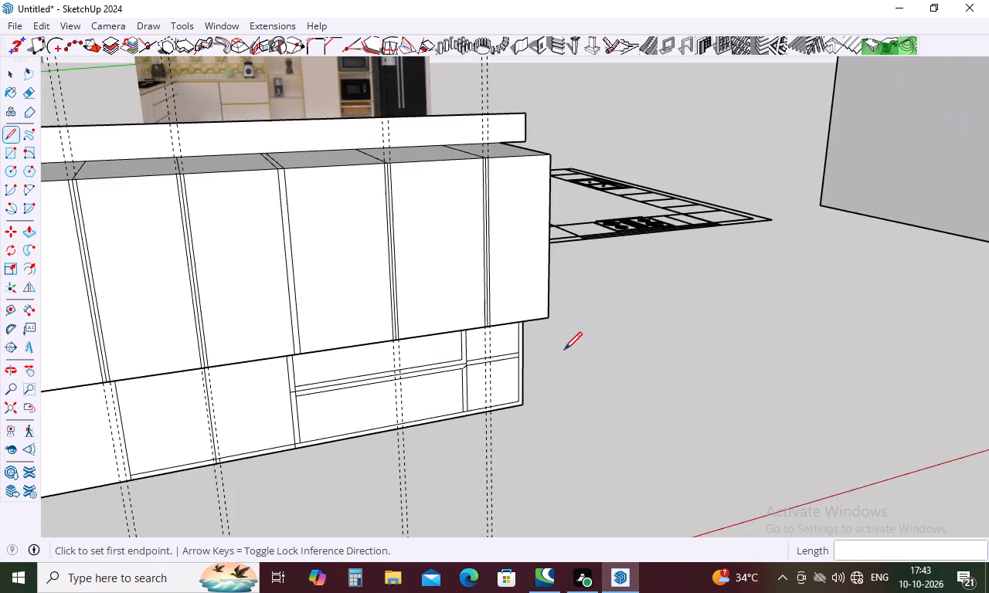
scroll(564, 350, down, 5)
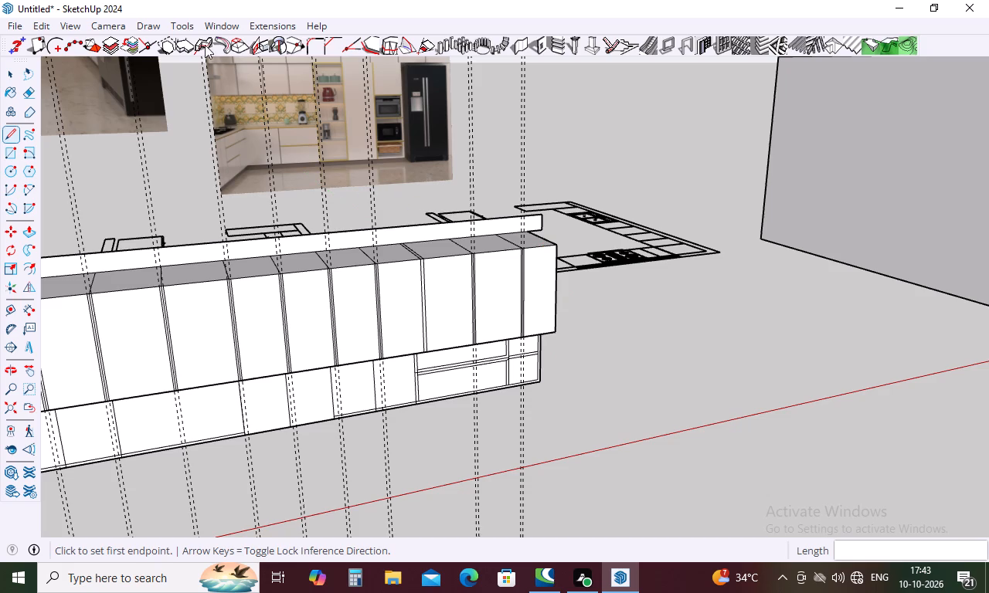
click(40, 28)
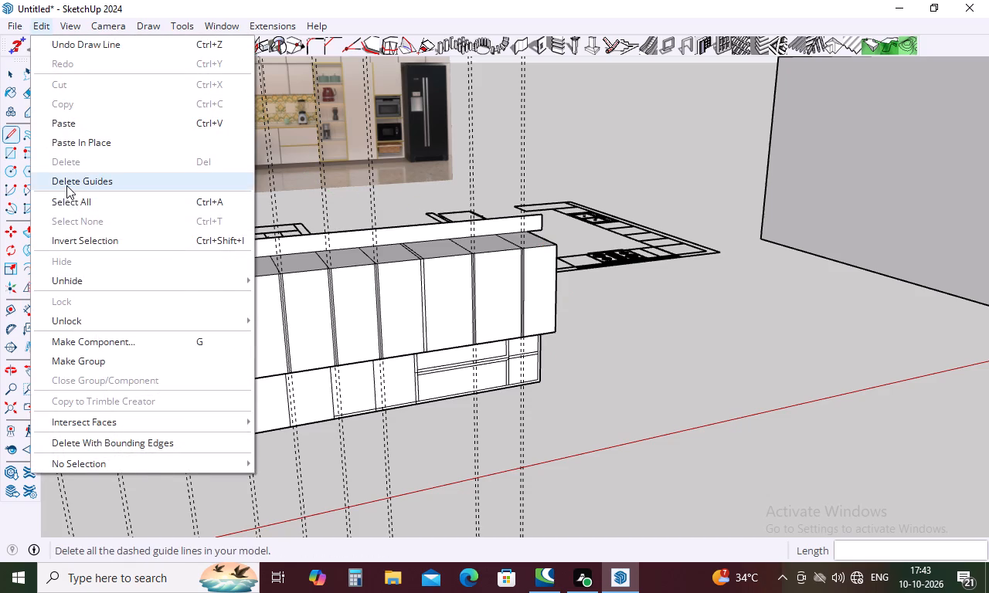
click(66, 185)
scroll(504, 239, down, 5)
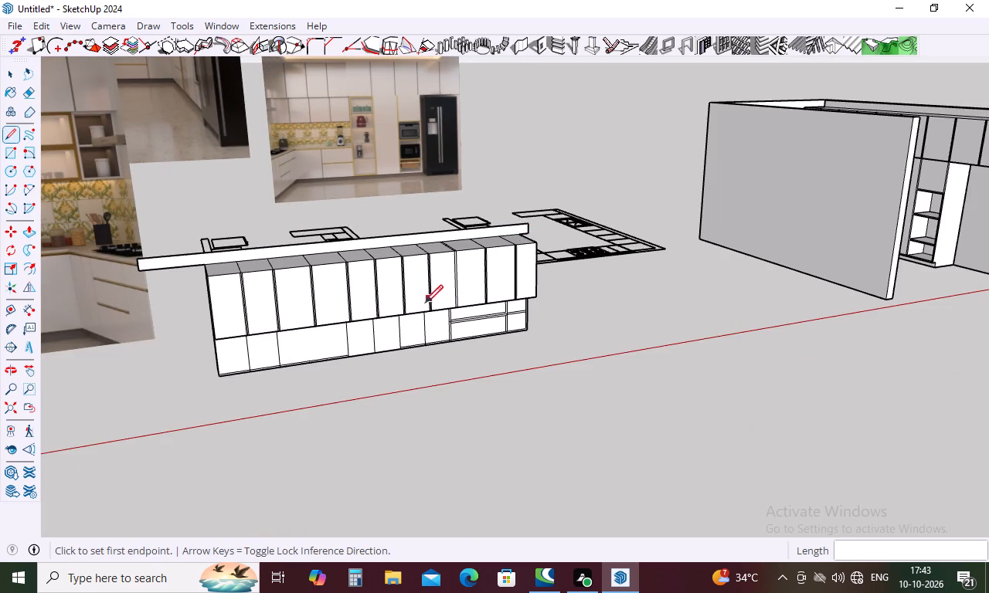
middle_drag(423, 305, 399, 280)
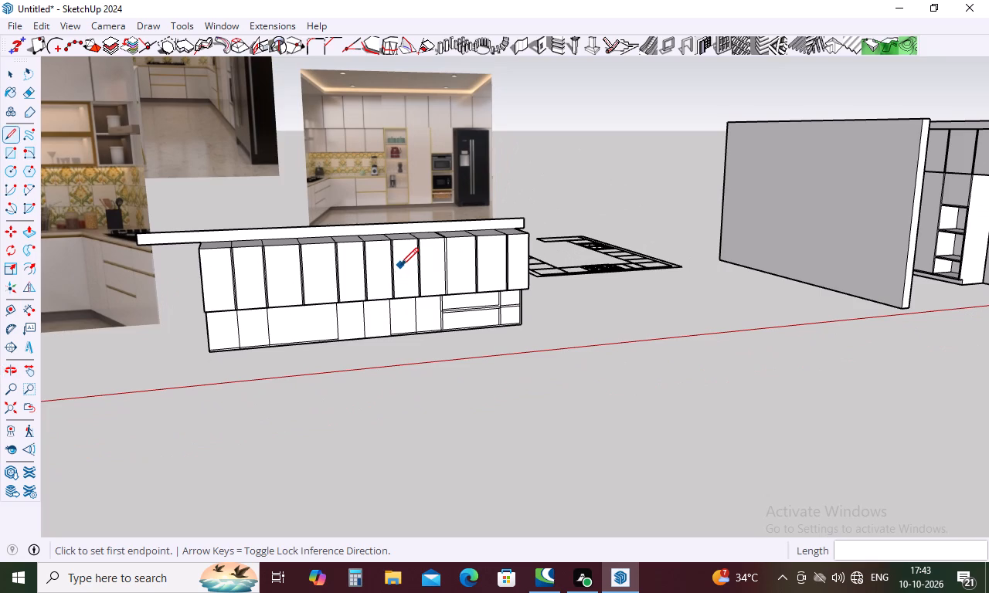
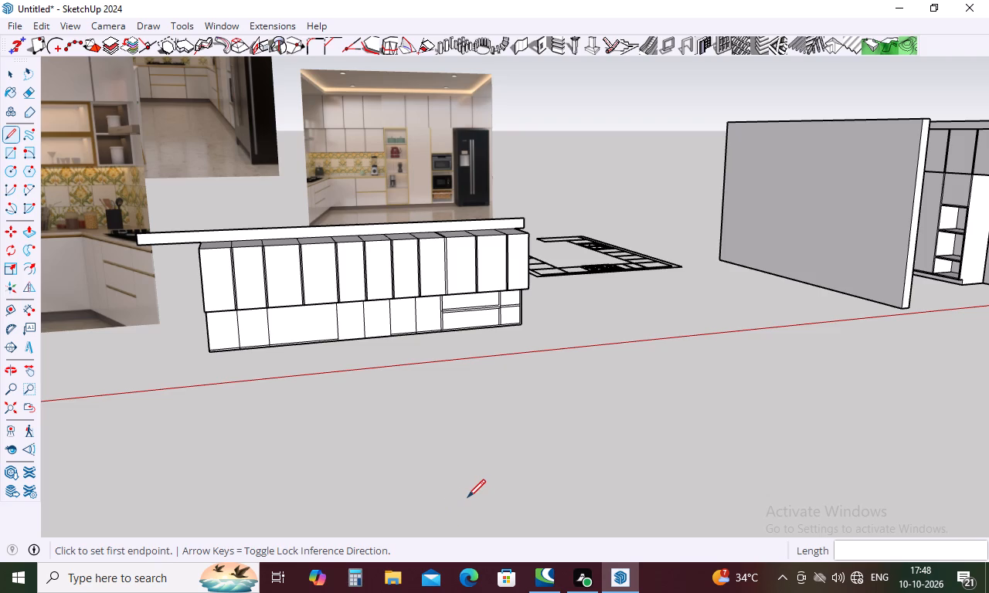
Delete the middle vertical line in the gap between the first and second upper cabinet doors.
scroll(658, 385, down, 4)
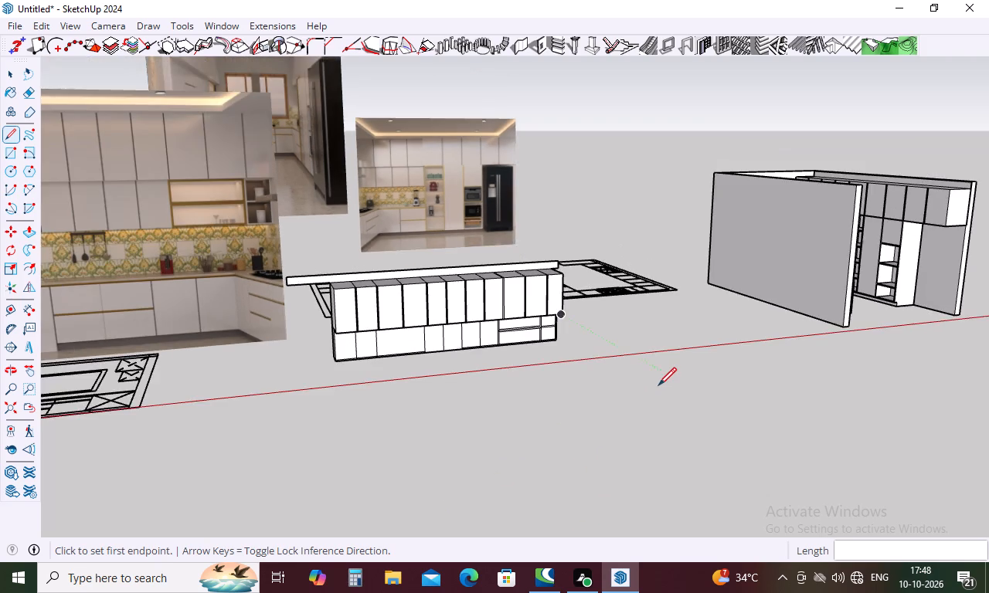
middle_drag(658, 389, 549, 476)
middle_drag(503, 455, 510, 437)
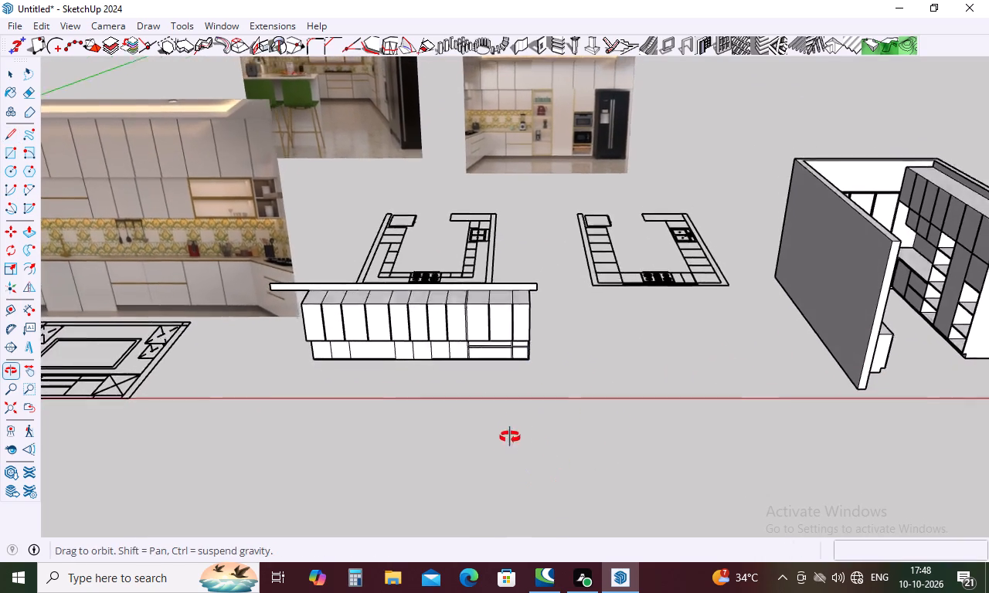
middle_drag(510, 437, 553, 300)
scroll(442, 332, up, 5)
scroll(234, 238, up, 6)
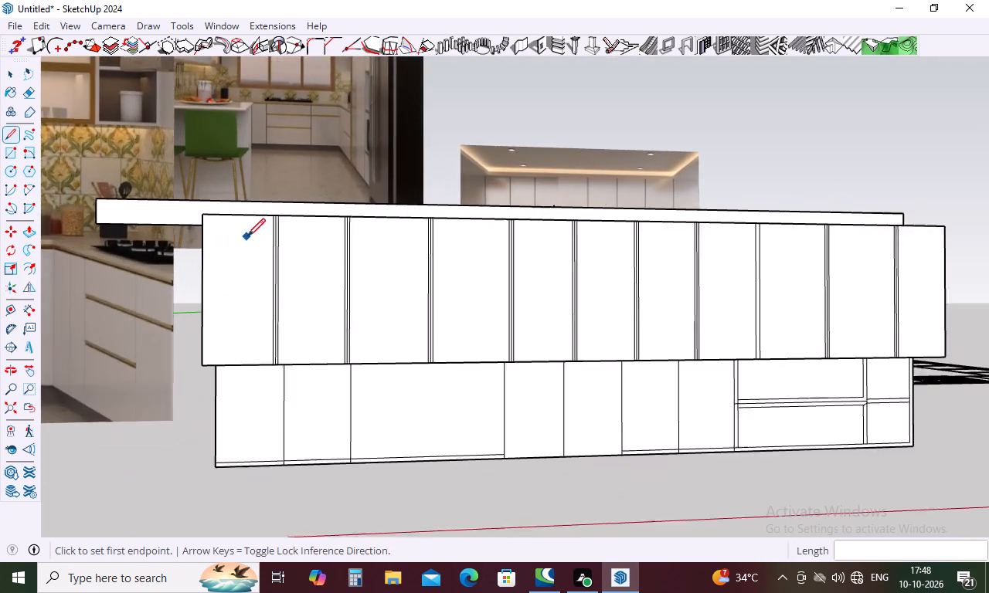
scroll(247, 236, up, 10)
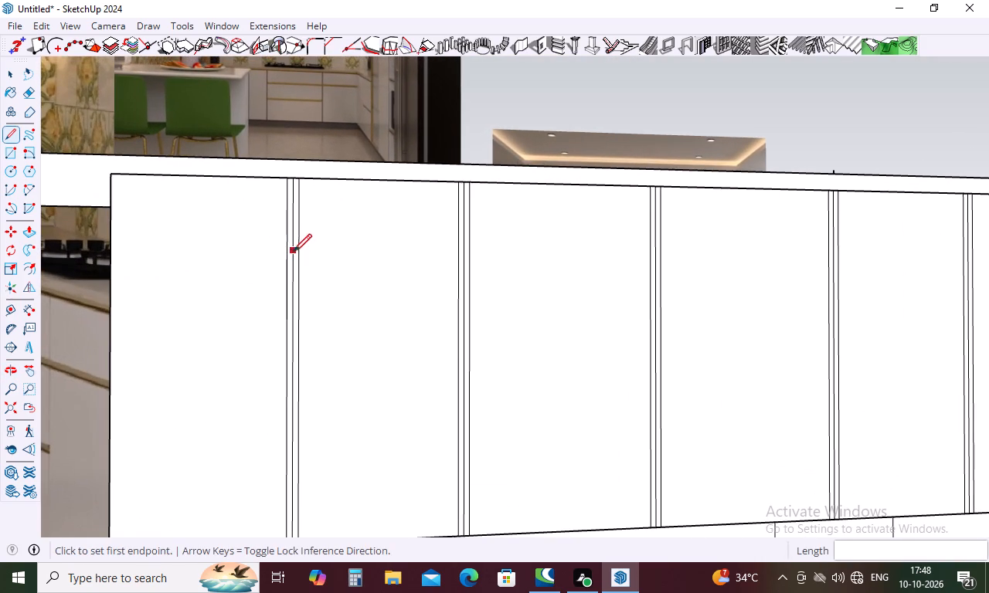
key(space)
click(293, 263)
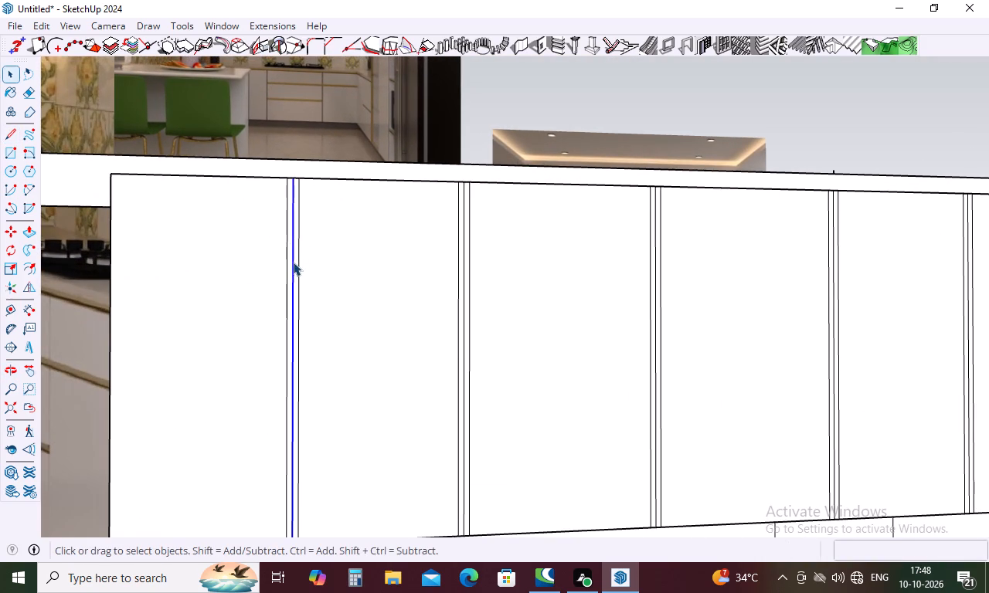
key(Delete)
Erase the middle vertical line in the gap between the second and third upper cabinet doors.
scroll(259, 232, up, 1)
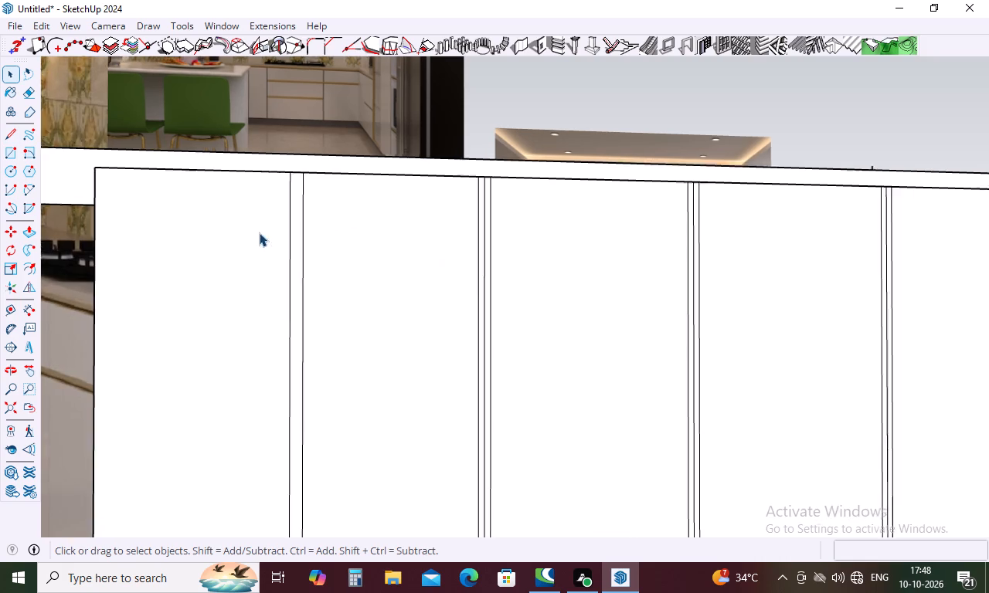
scroll(259, 232, up, 19)
scroll(289, 238, up, 5)
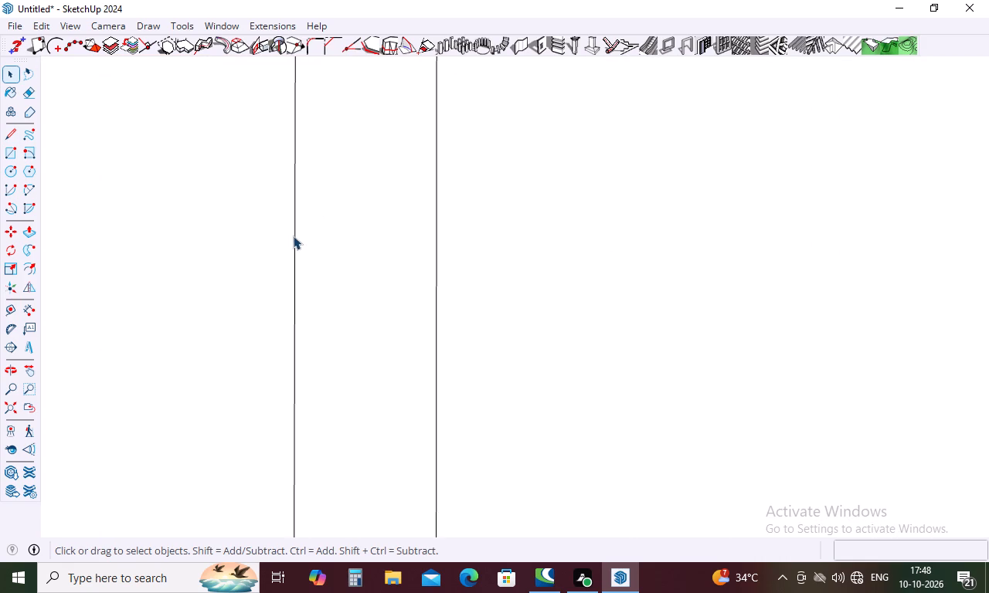
scroll(293, 236, up, 10)
scroll(272, 239, down, 10)
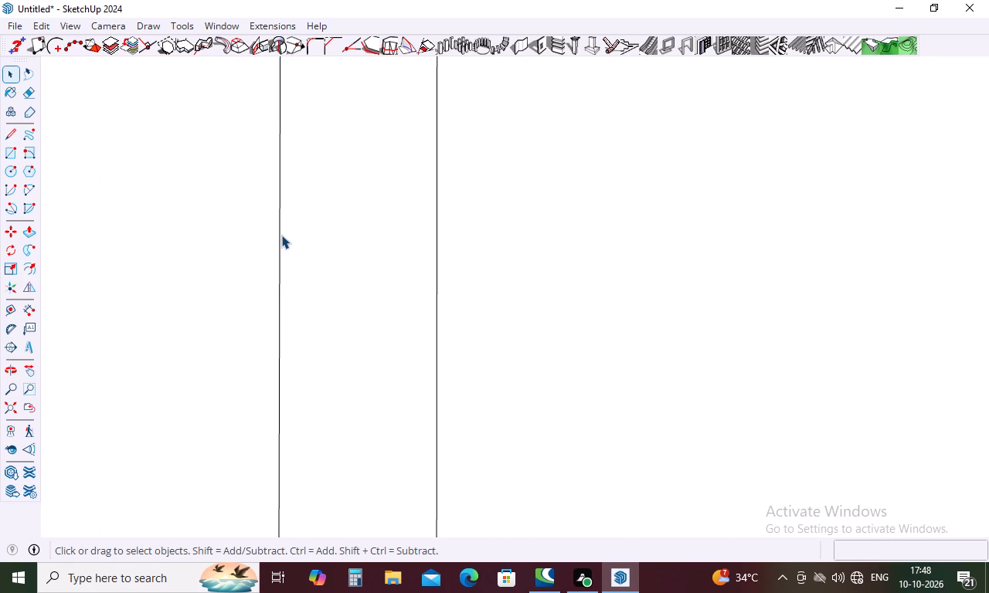
scroll(281, 235, down, 16)
scroll(281, 235, down, 5)
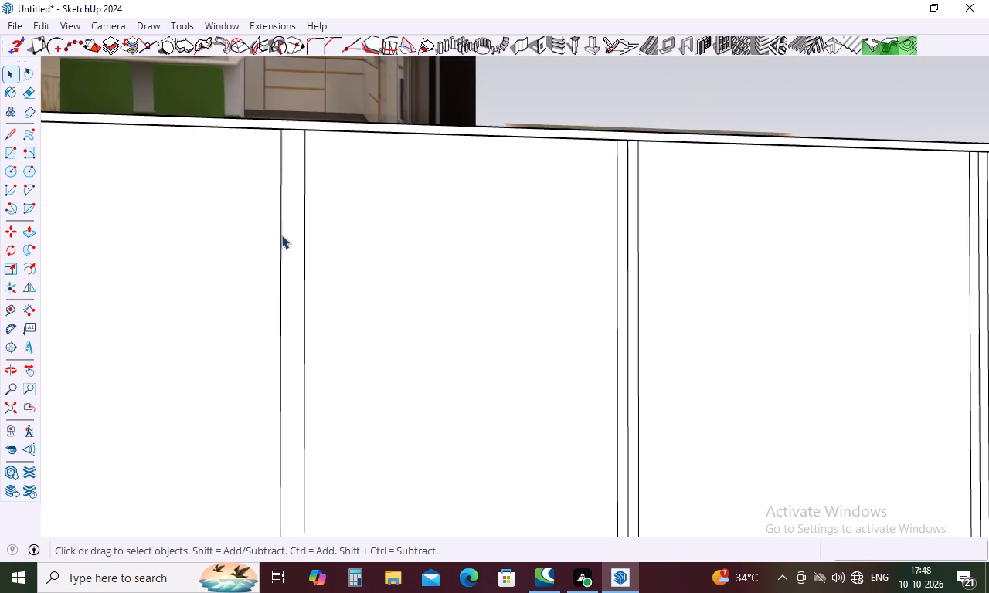
scroll(281, 235, down, 5)
key(e)
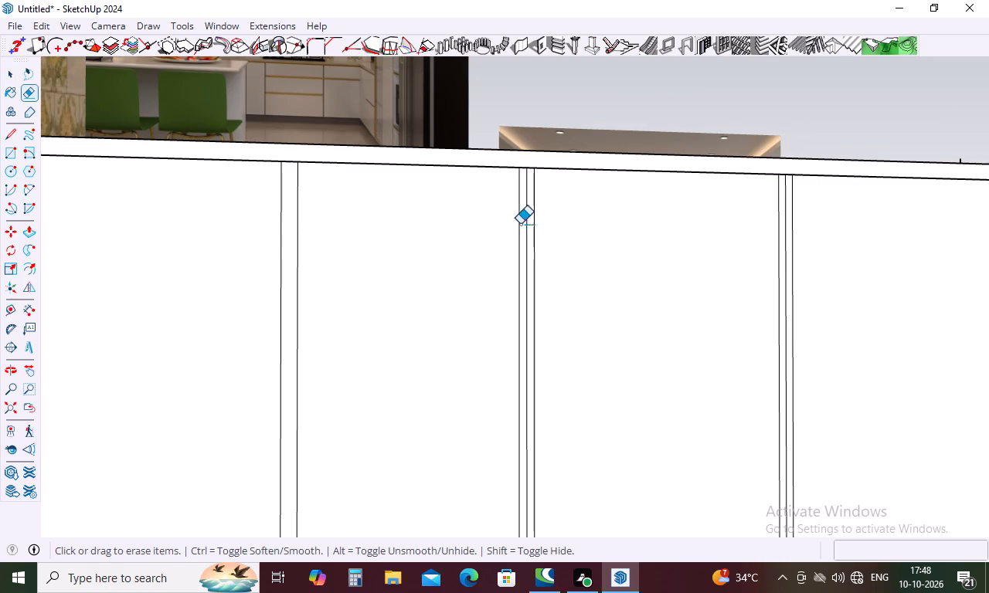
scroll(528, 227, up, 4)
click(528, 227)
Erase the middle line between the third and fourth upper cabinet doors, including its short lower segment.
scroll(459, 242, down, 10)
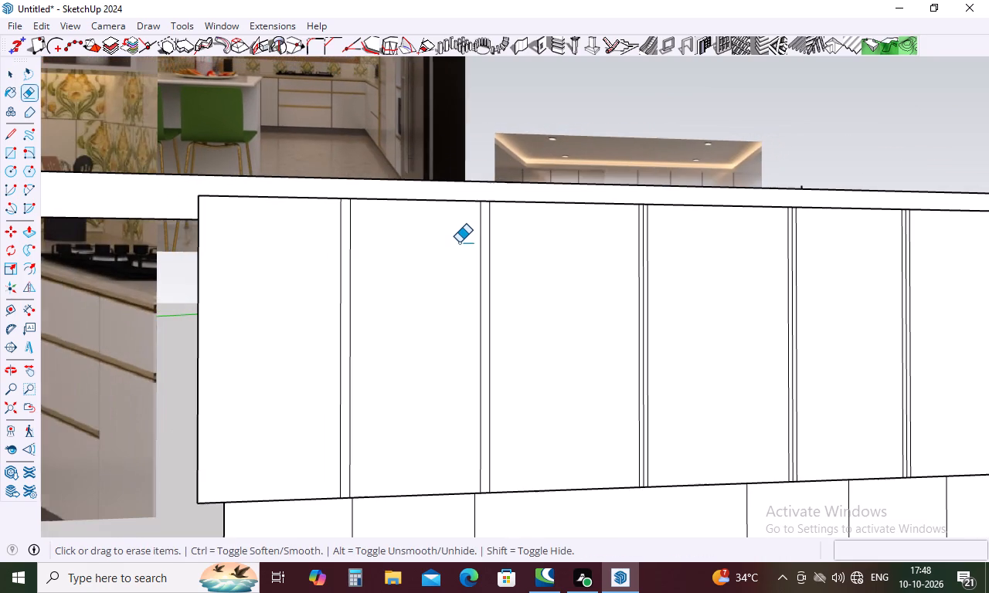
scroll(637, 224, up, 9)
click(651, 217)
scroll(546, 234, down, 4)
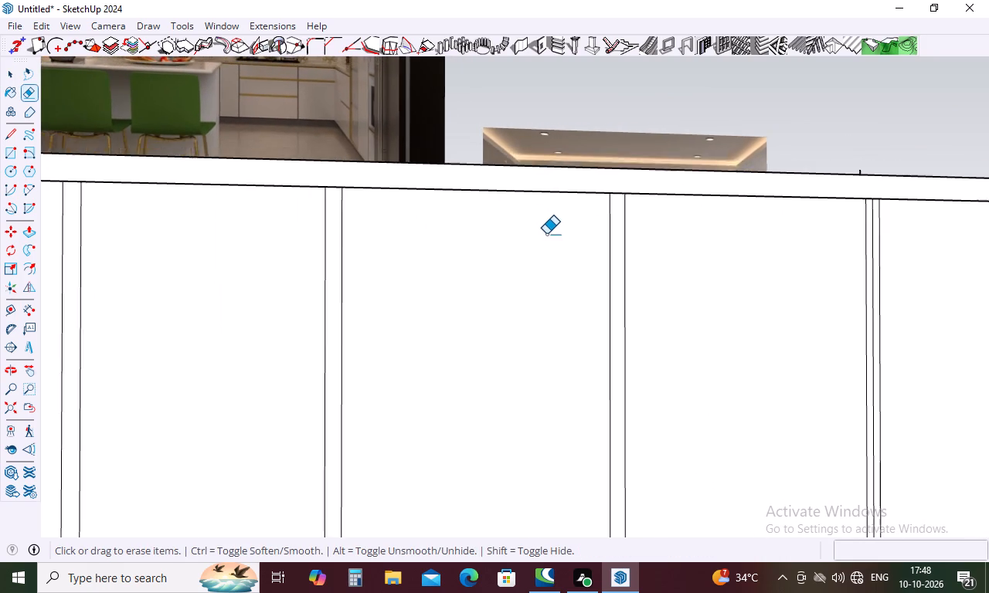
scroll(546, 234, down, 6)
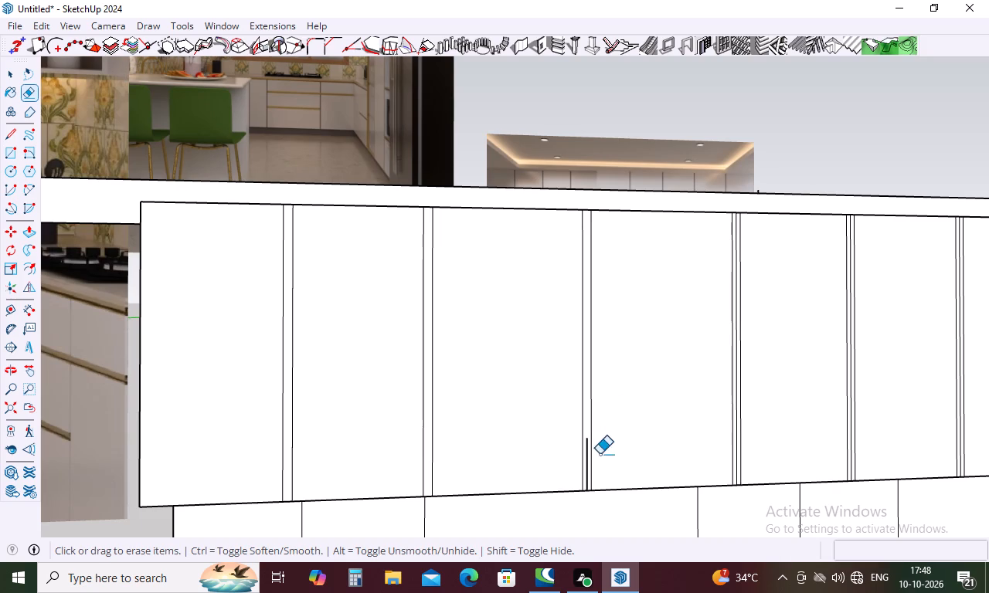
scroll(593, 463, up, 6)
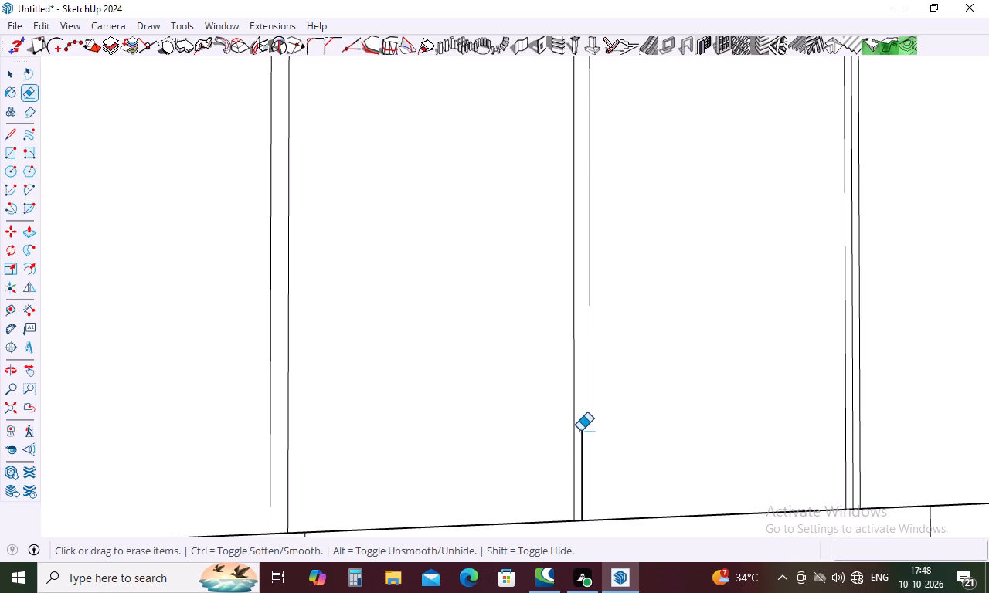
click(581, 430)
Erase the middle vertical lines in the fourth and fifth gaps between the upper cabinet doors.
scroll(449, 372, down, 7)
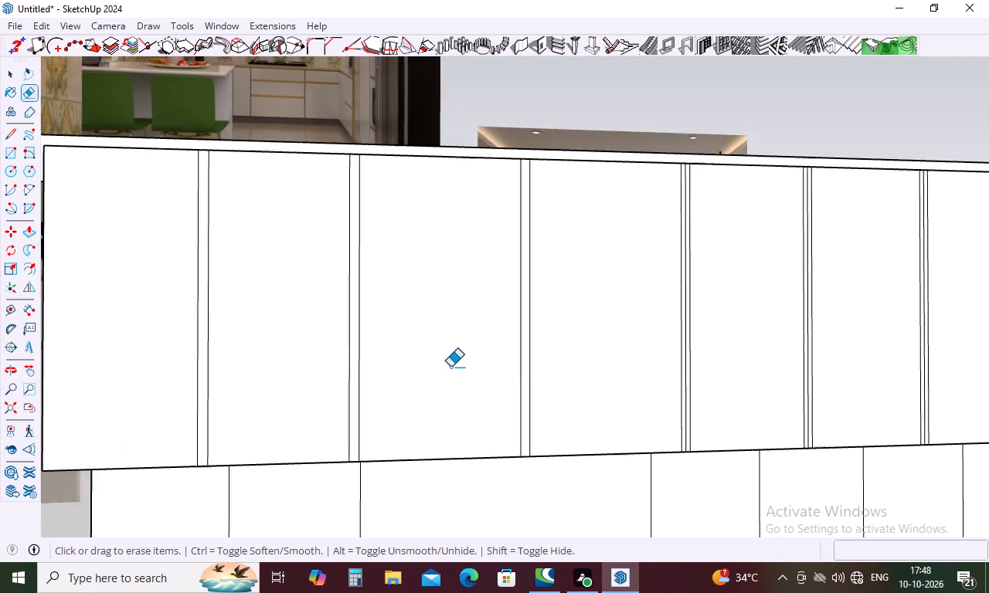
scroll(450, 367, down, 2)
scroll(637, 269, up, 5)
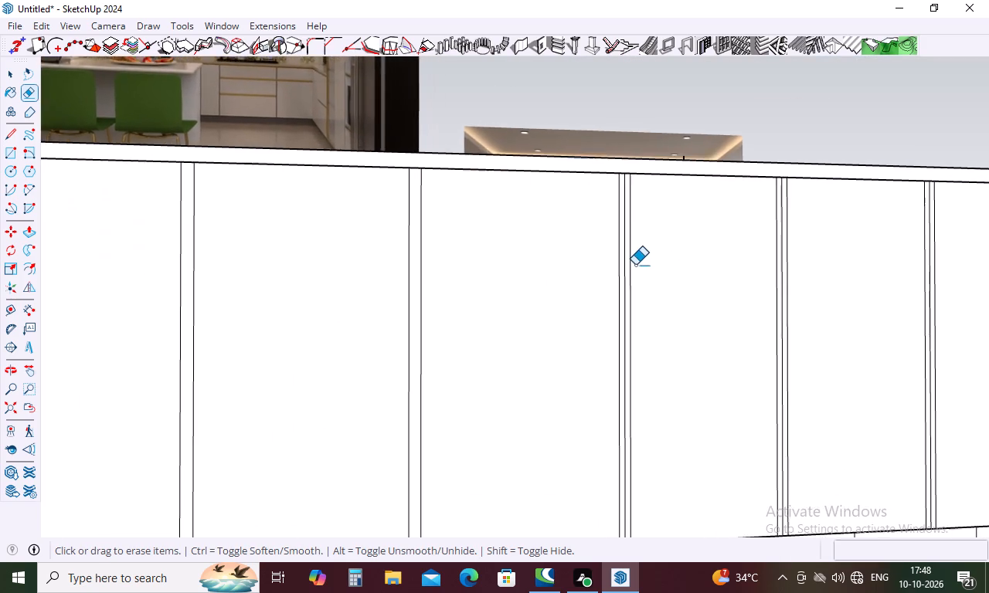
scroll(634, 265, up, 5)
click(618, 266)
scroll(535, 286, down, 5)
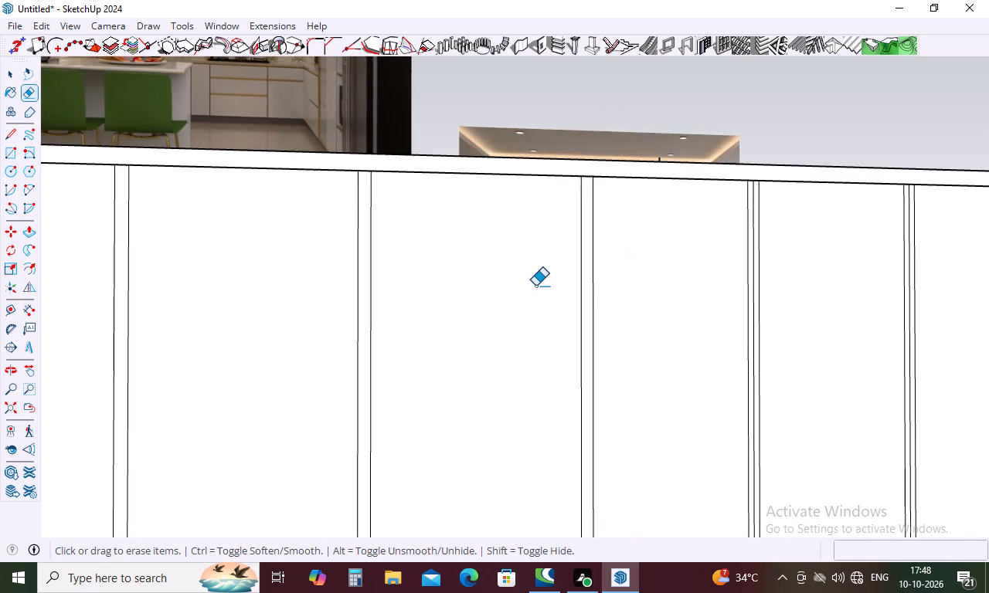
scroll(535, 286, down, 5)
scroll(667, 317, up, 9)
click(678, 310)
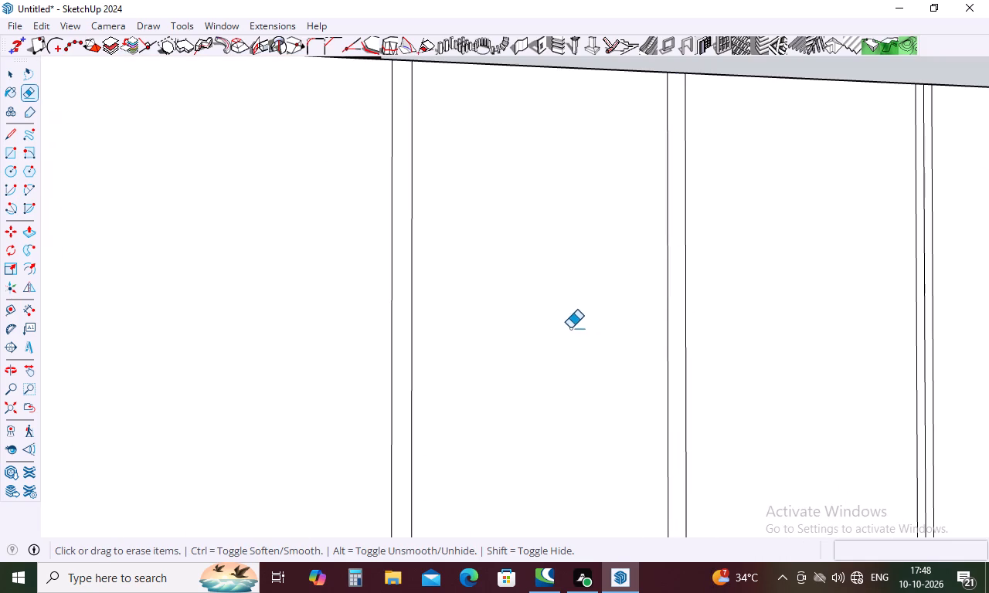
Erase the middle vertical lines in the sixth and seventh gaps between the upper cabinet doors.
scroll(559, 324, down, 14)
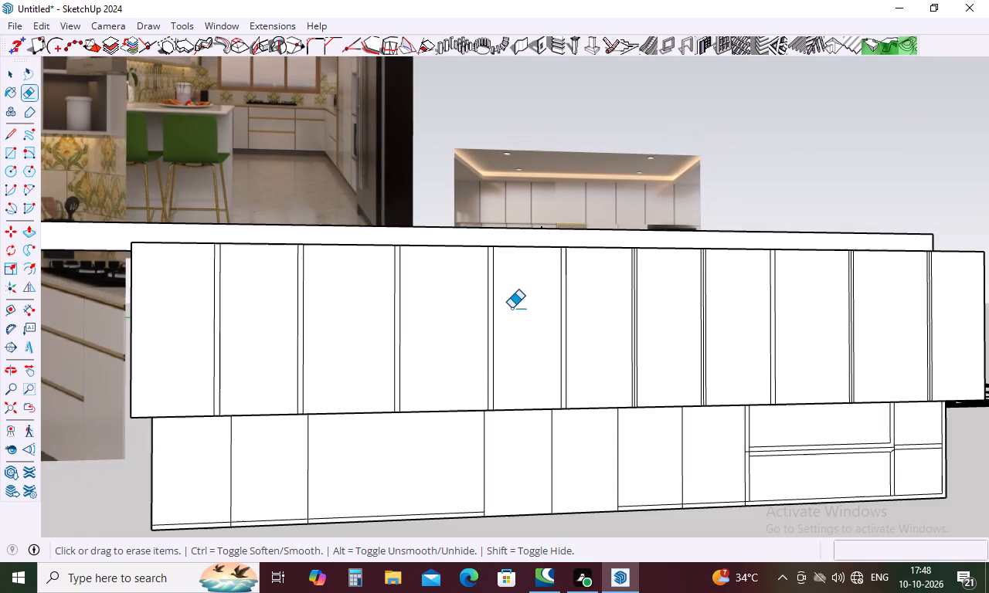
scroll(753, 290, up, 4)
scroll(583, 317, up, 5)
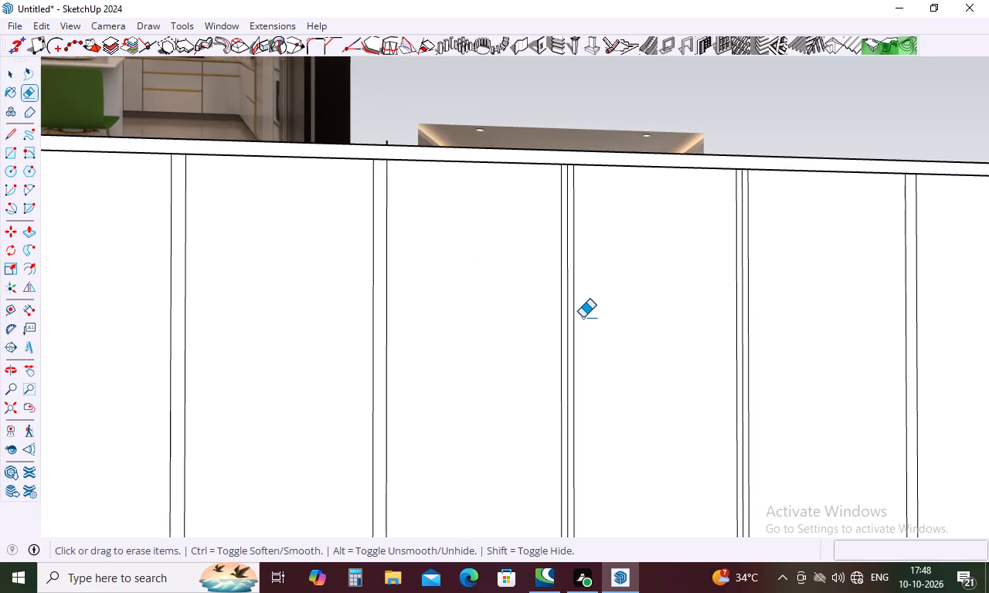
click(569, 316)
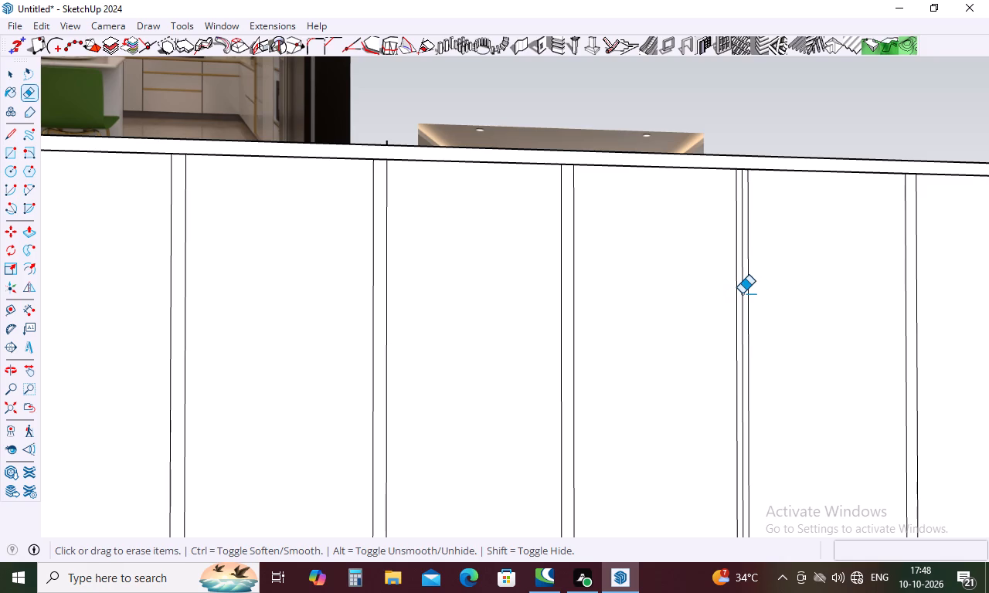
click(742, 293)
Erase the middle vertical lines in the last two gaps at the far end of the upper cabinets.
scroll(592, 317, down, 9)
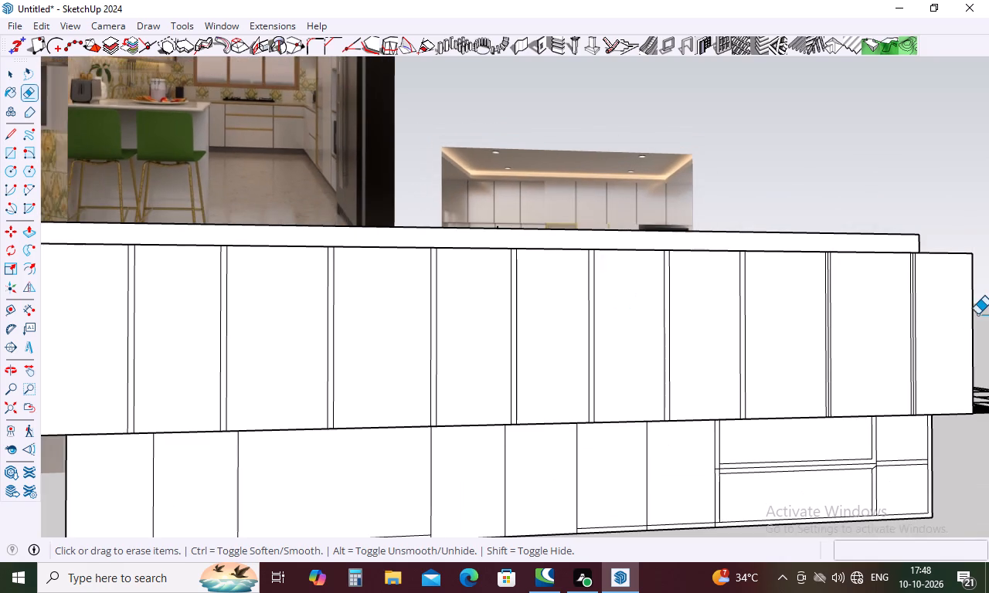
scroll(977, 314, up, 5)
scroll(977, 314, down, 4)
scroll(739, 344, up, 4)
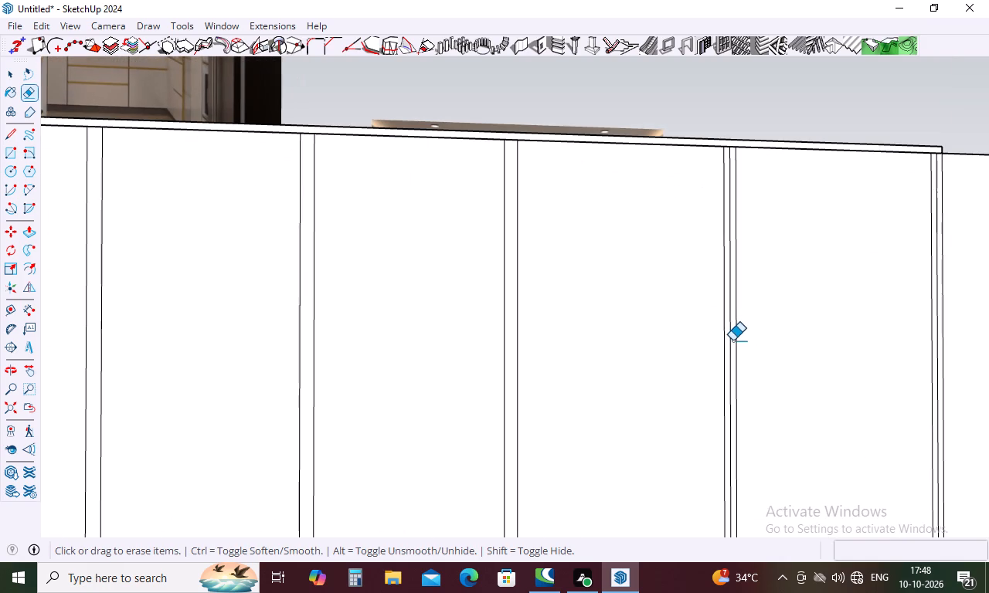
click(731, 335)
scroll(630, 320, down, 5)
scroll(844, 311, up, 5)
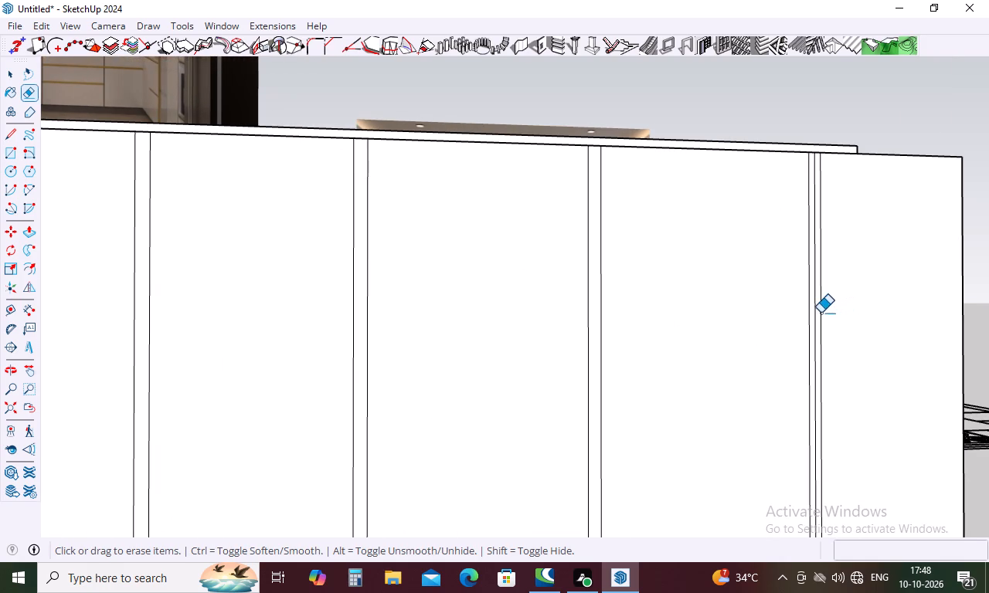
click(815, 314)
scroll(681, 310, down, 10)
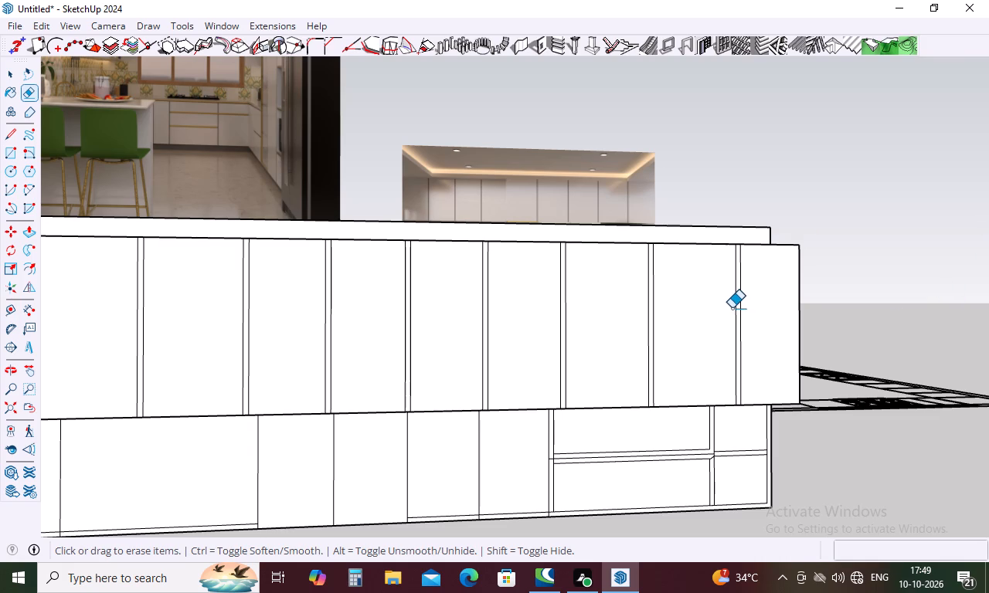
key(Escape)
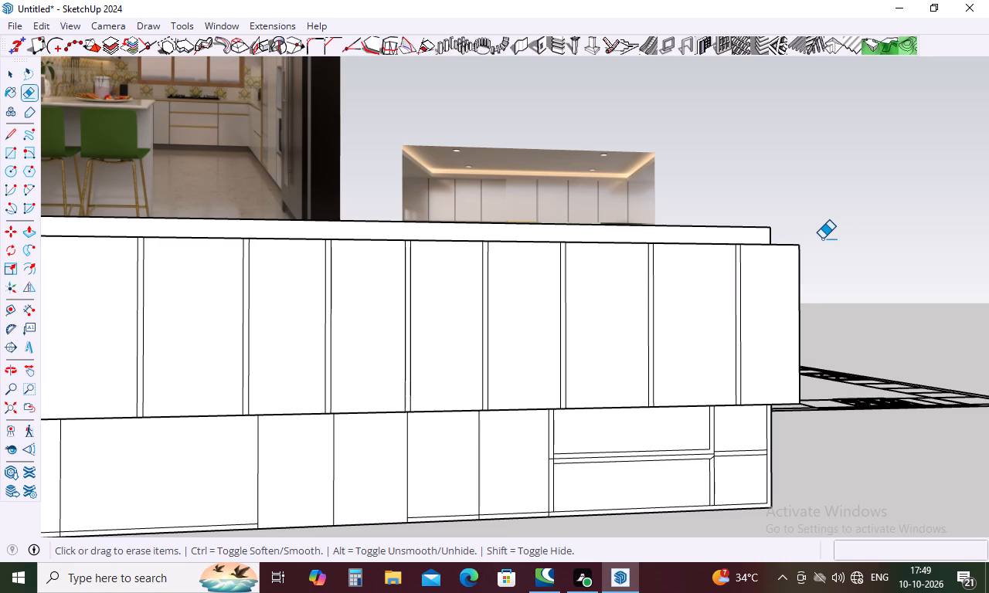
Place guides 0.5" on both sides of the first vertical division line on the base cabinet front.
scroll(817, 239, down, 4)
middle_drag(804, 249, 695, 373)
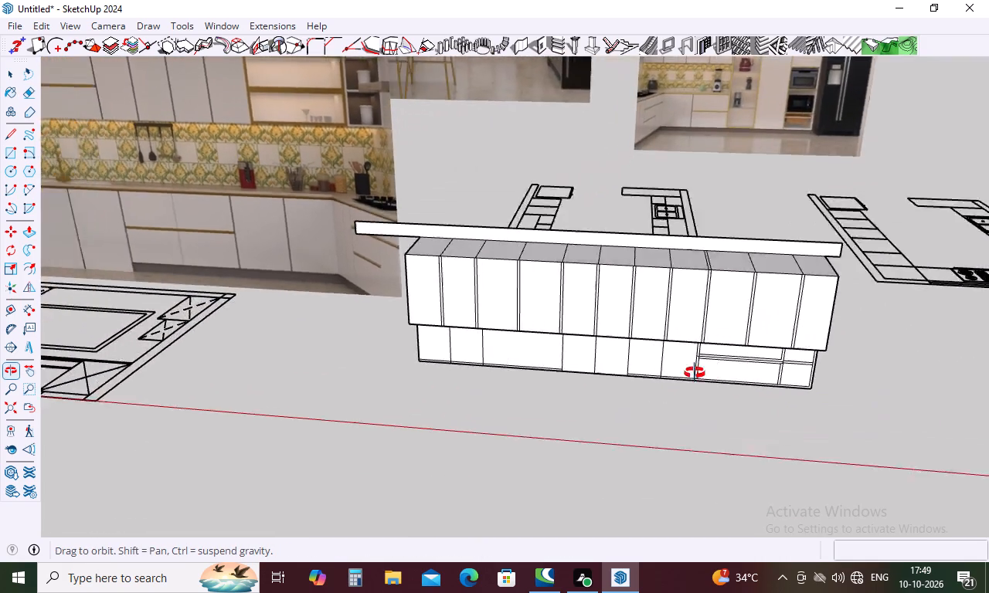
middle_drag(695, 373, 749, 232)
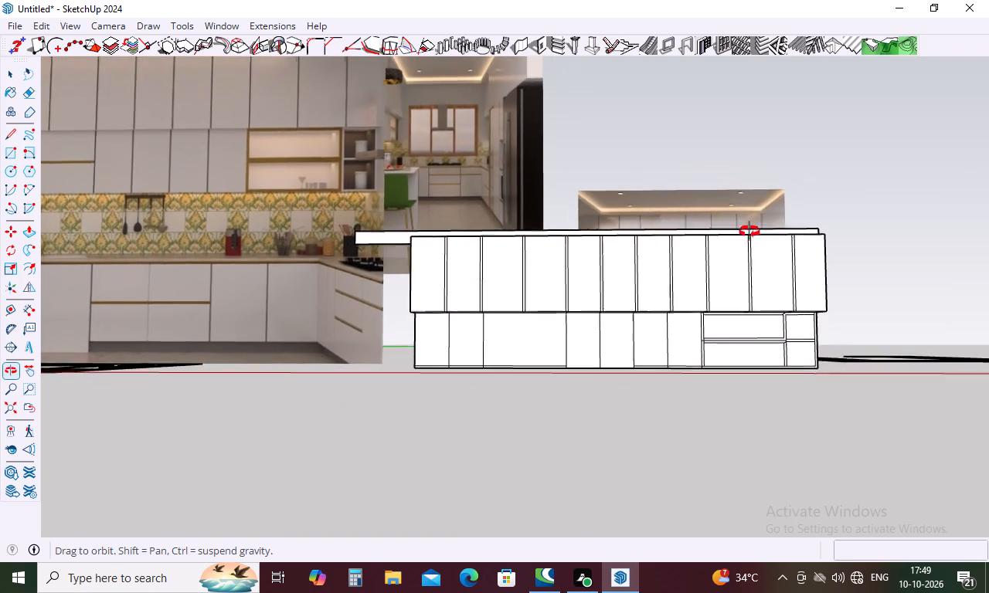
middle_drag(749, 232, 753, 229)
key(Escape)
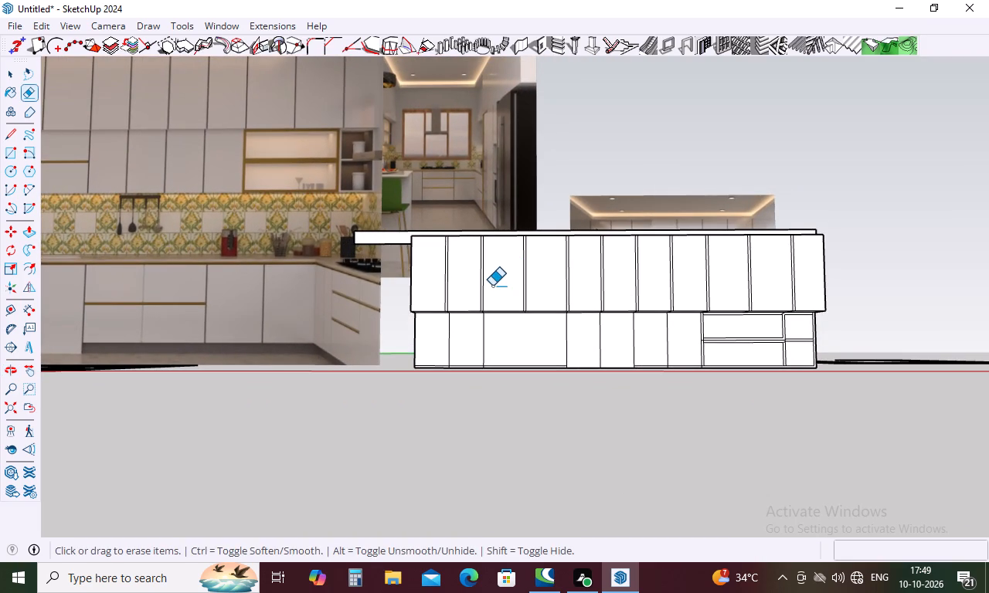
key(t)
scroll(436, 411, up, 5)
scroll(461, 327, up, 10)
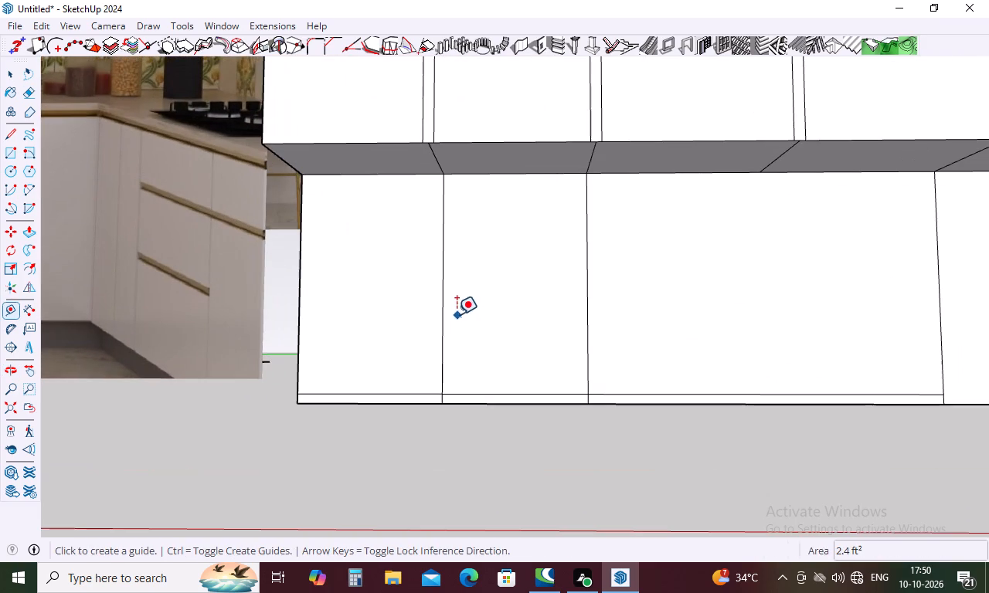
click(446, 307)
text(.5)
key(Return)
click(439, 314)
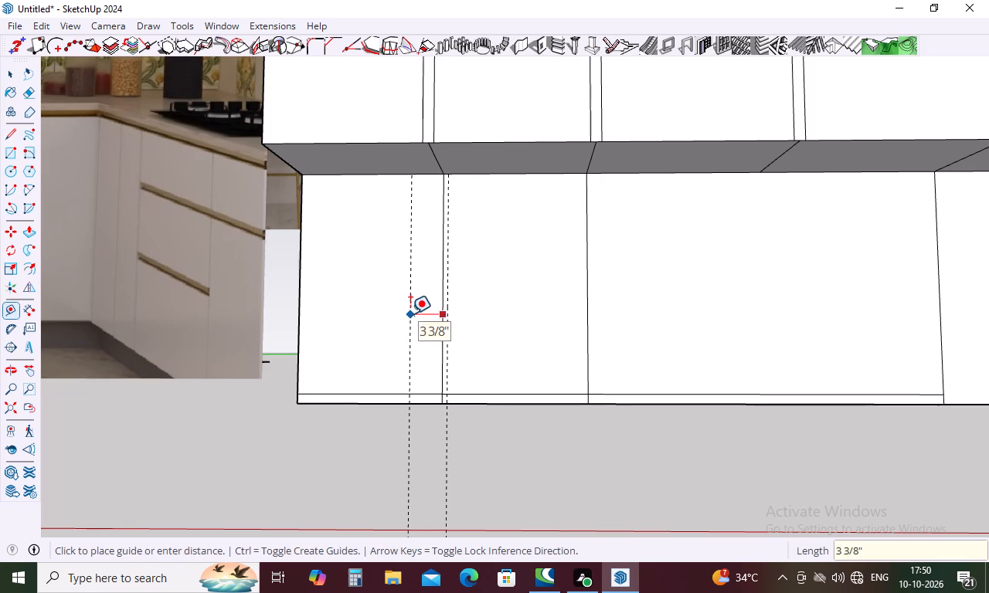
text(.5)
key(Return)
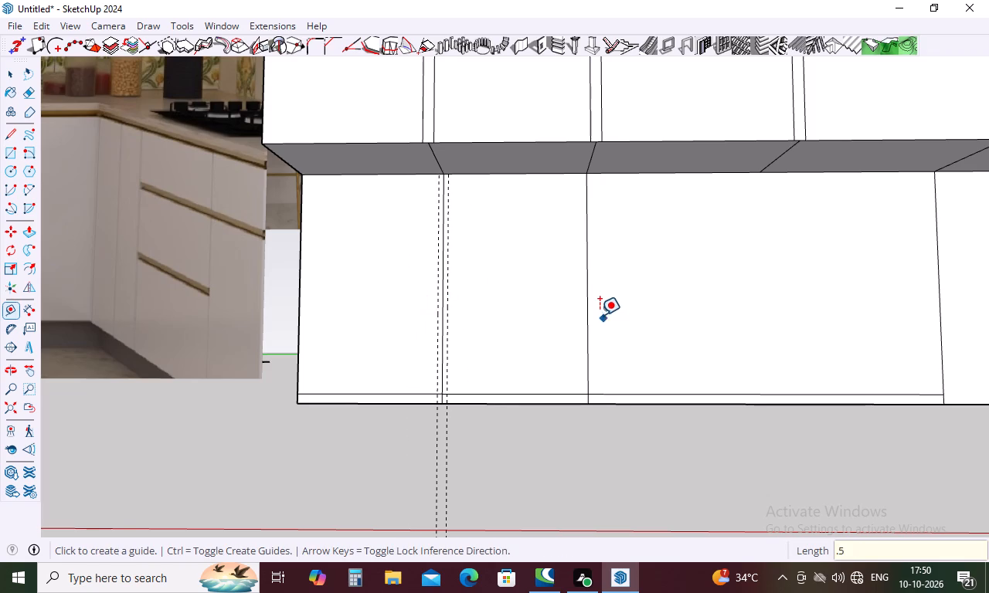
Place guides 0.5" on both sides of the second vertical division line on the base cabinet front.
click(590, 308)
text(.5)
key(Return)
click(585, 313)
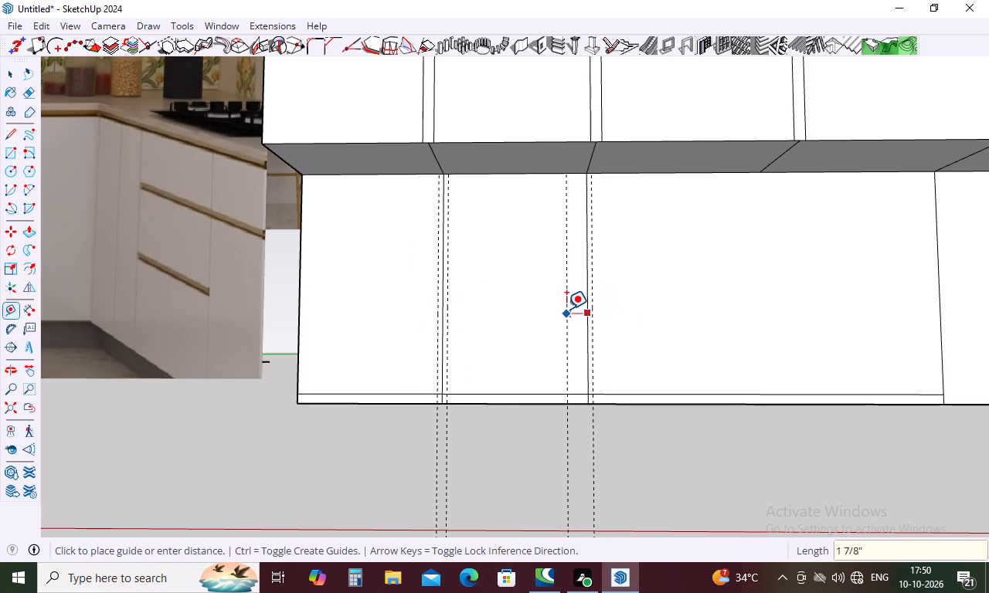
text(.5)
key(Return)
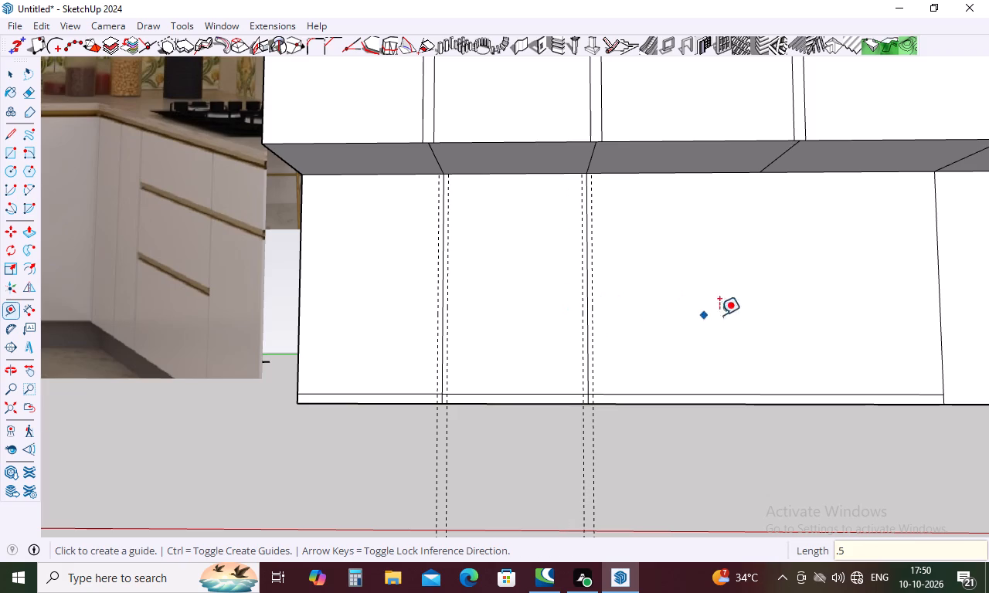
Place guides 0.5" on both sides of the third vertical division line on the base cabinet front.
click(937, 309)
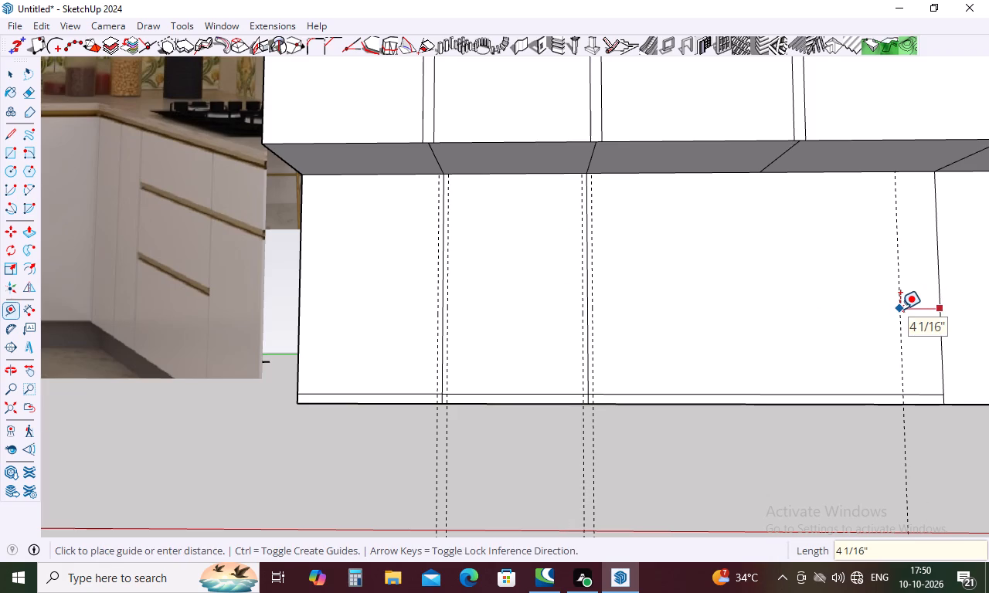
text(.5)
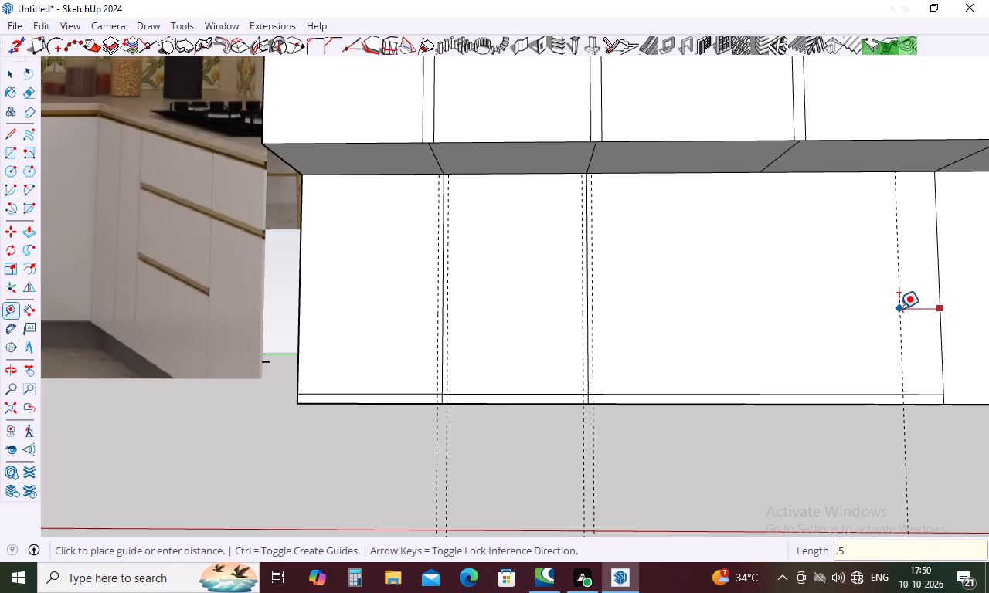
key(space)
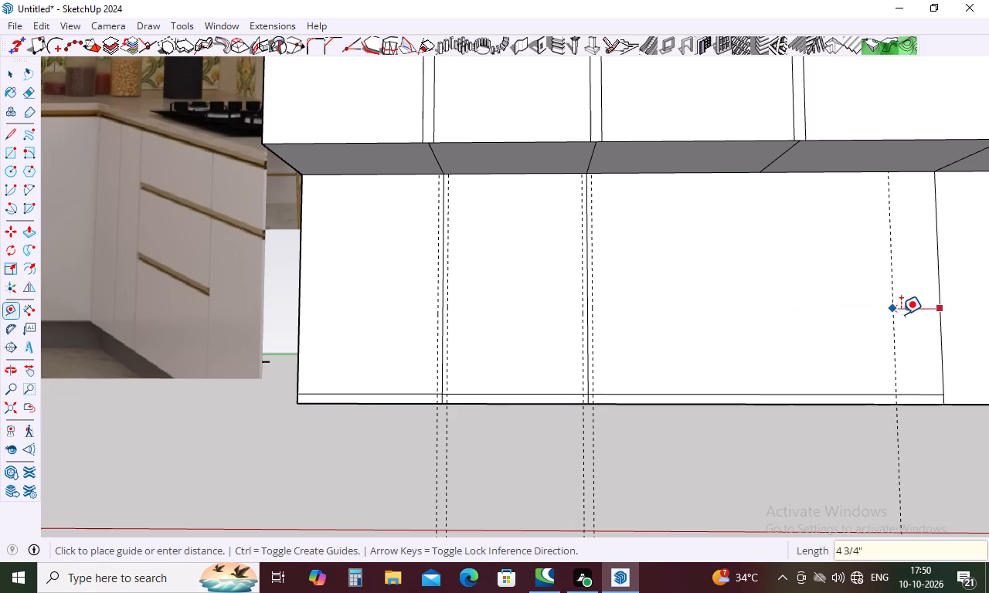
text(.5)
key(Return)
scroll(716, 308, down, 10)
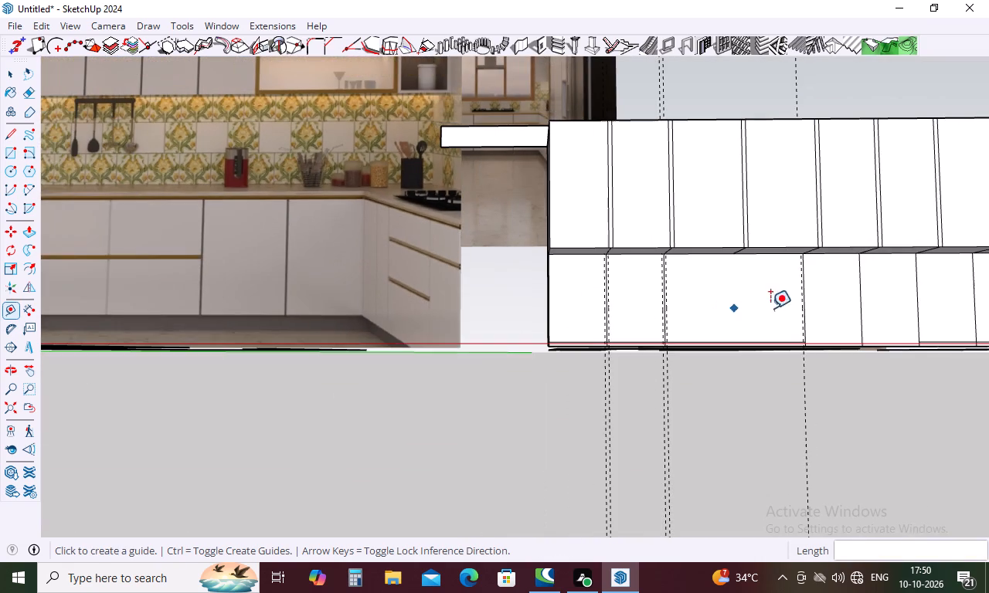
scroll(924, 305, up, 10)
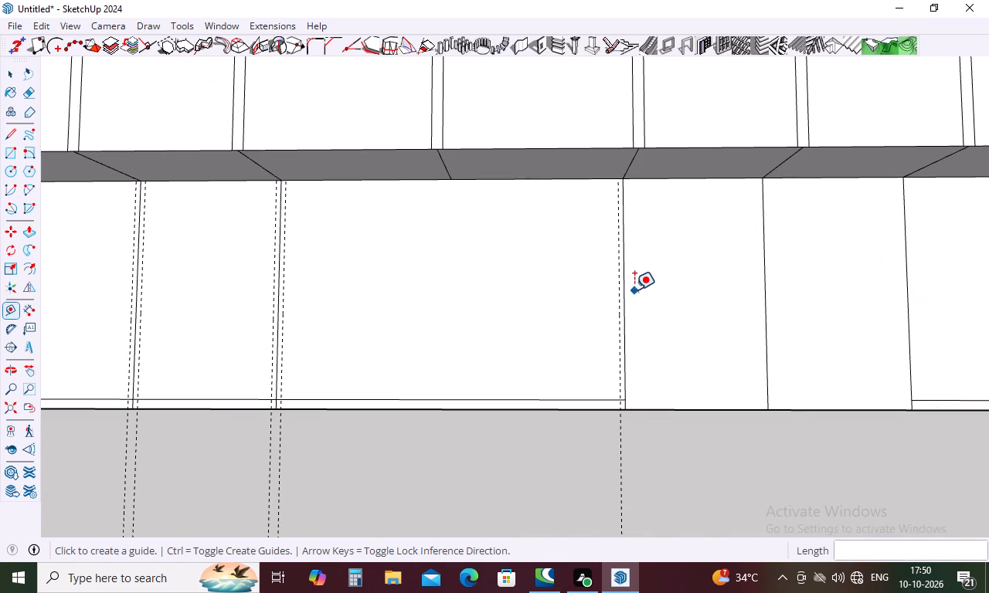
click(627, 284)
text(.5)
key(Return)
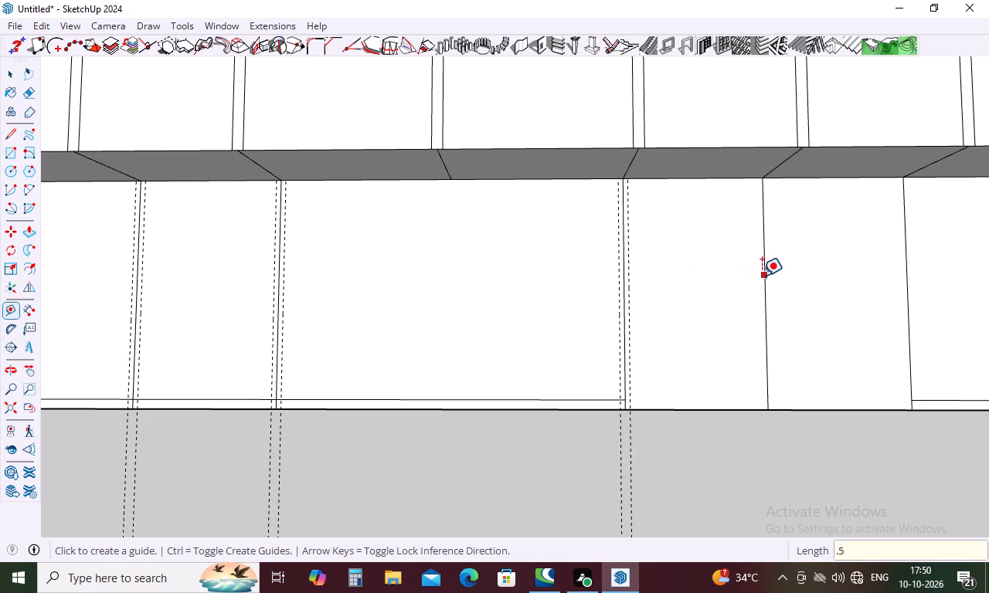
Place guides 0.5" on both sides of the fourth vertical division line on the base cabinet front.
click(762, 276)
key(period)
key(5)
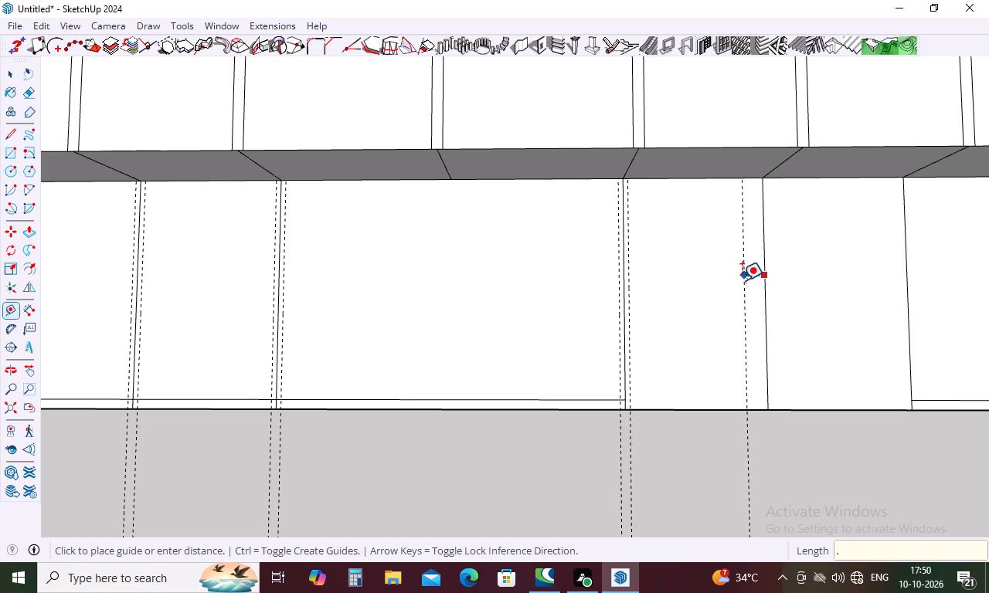
key(Return)
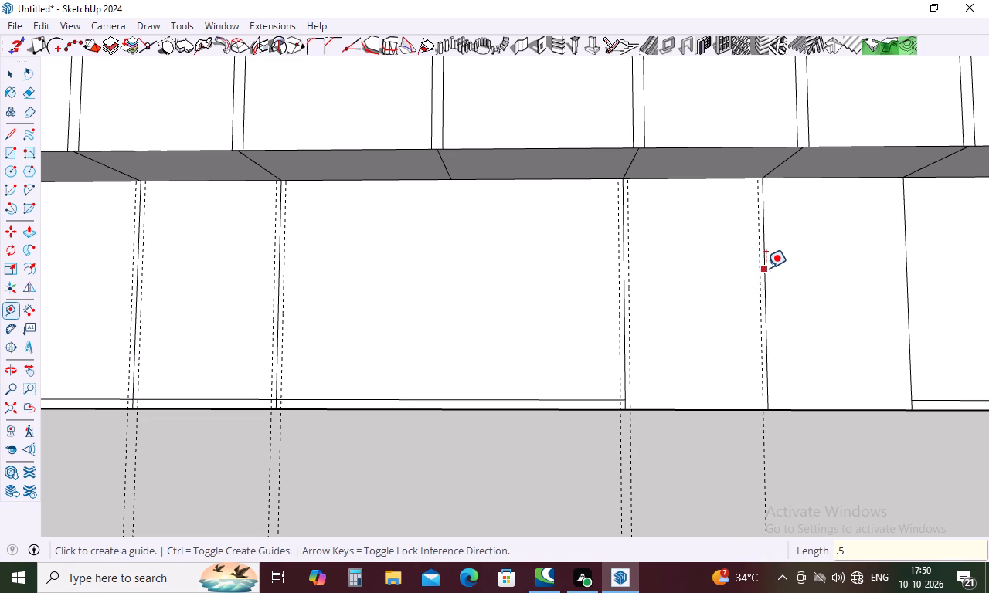
click(766, 266)
key(period)
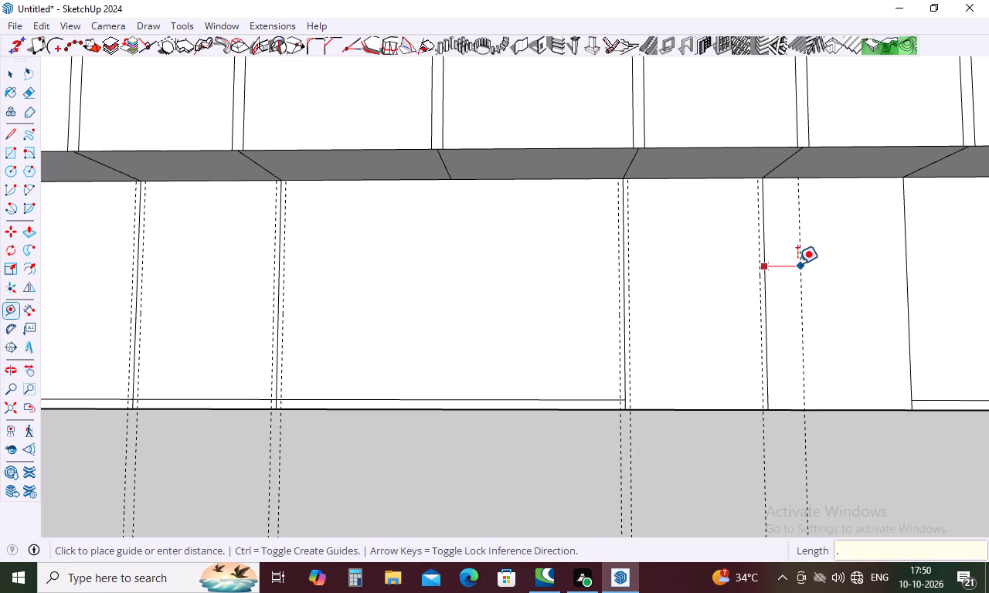
key(5)
key(Return)
Place guides 0.5" on both sides of the fifth vertical division line on the base cabinet front.
scroll(539, 285, down, 5)
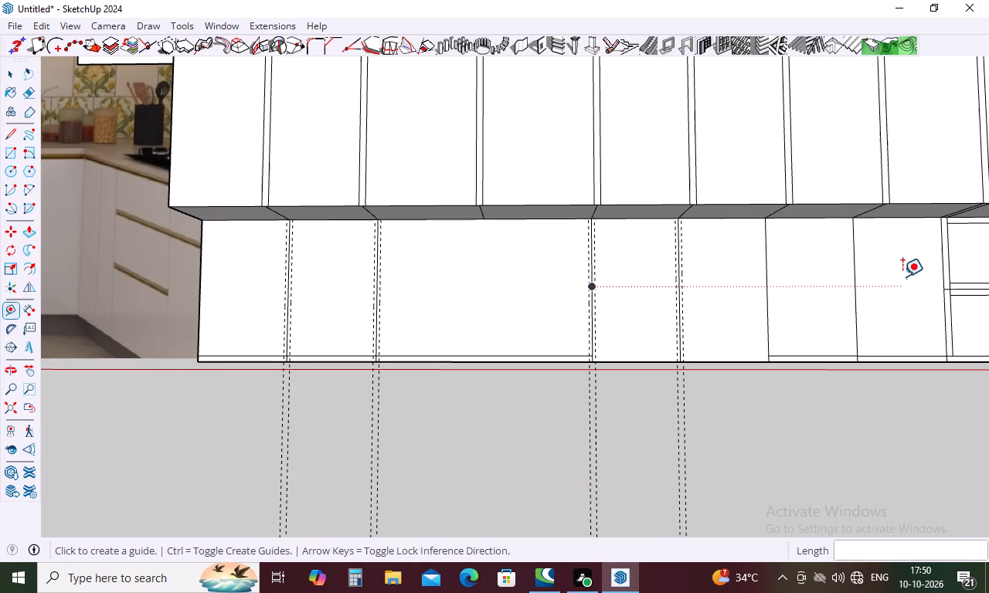
scroll(889, 324, up, 5)
click(698, 291)
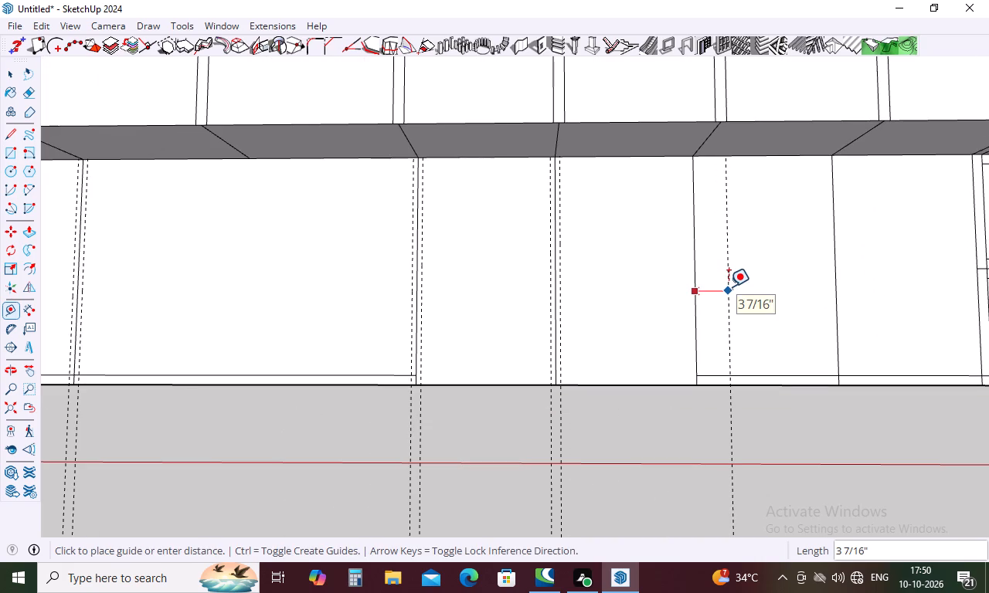
key(period)
key(5)
key(Return)
click(696, 296)
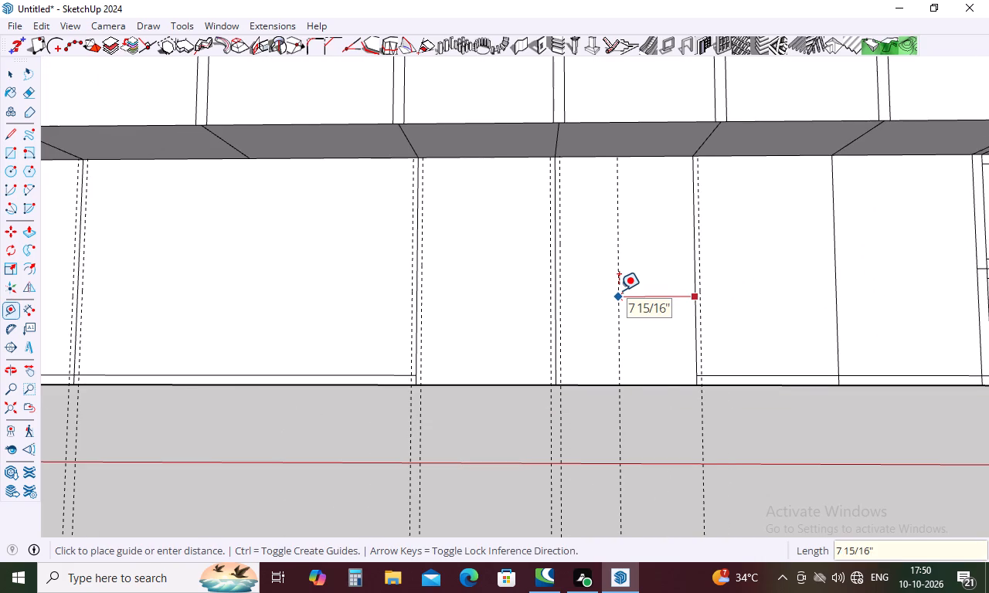
key(period)
key(6)
key(BackSpace)
key(5)
key(Return)
Place guides 0.5" on both sides of the sixth vertical division line, just before the open drawer and shelf section.
scroll(562, 296, down, 5)
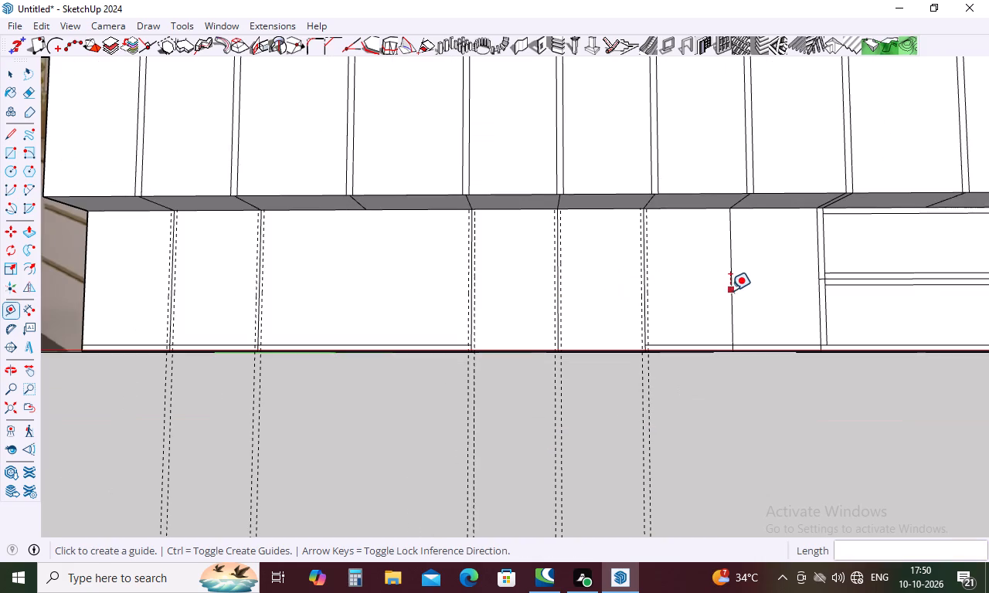
click(730, 290)
key(slash)
key(BackSpace)
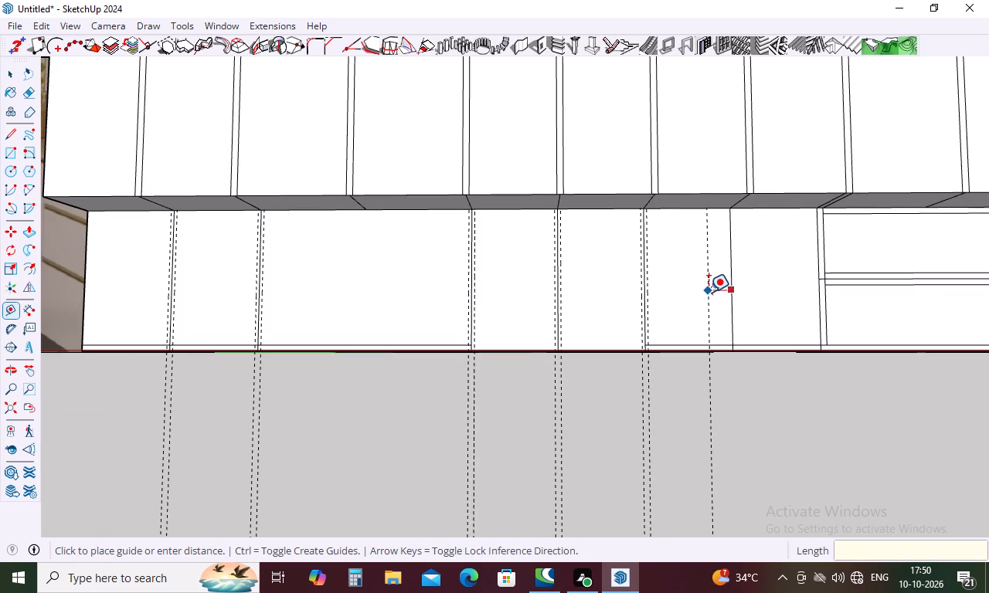
text(.5)
key(Return)
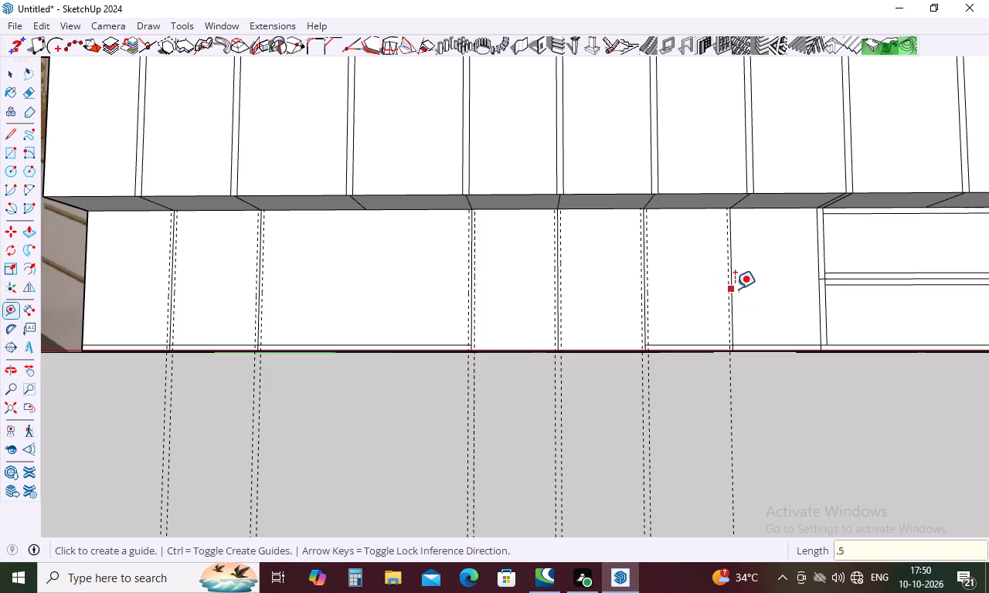
click(735, 289)
text(.5)
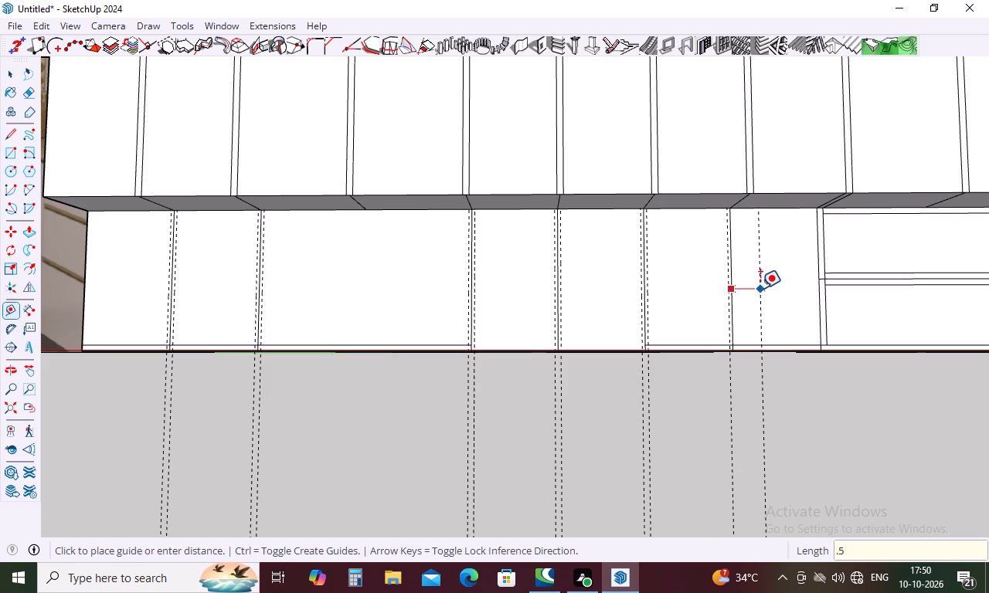
key(Return)
scroll(637, 300, down, 5)
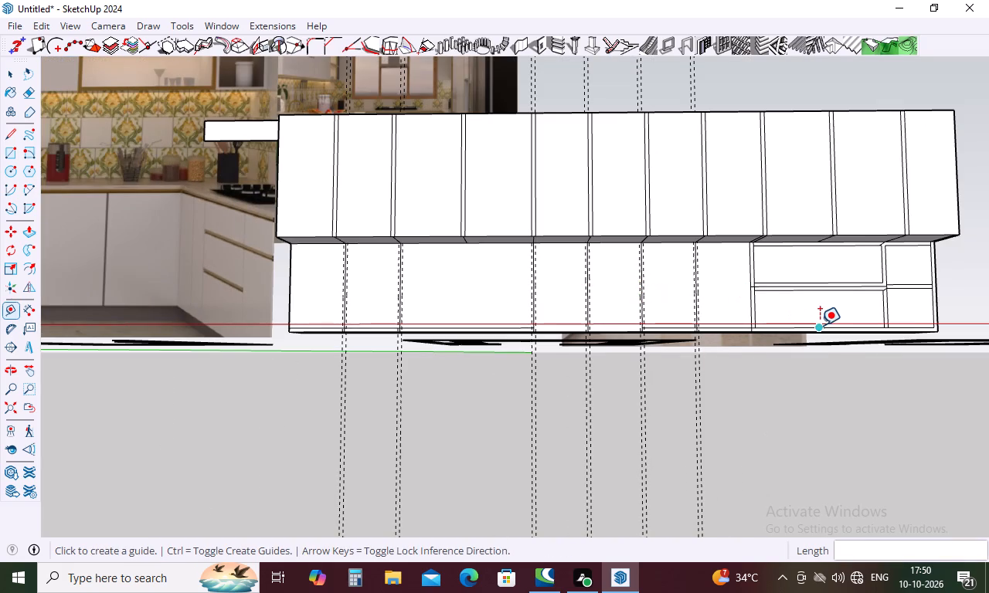
key(Escape)
Examine the base cabinet fronts in the separate walled kitchen model and compare them with the cabinet run being detailed.
scroll(803, 347, down, 5)
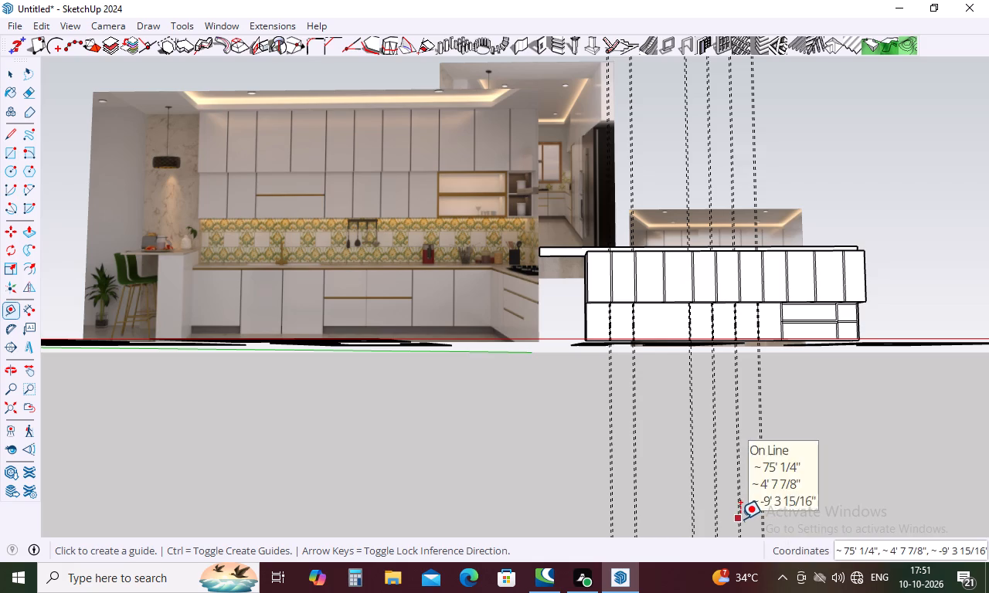
key(Escape)
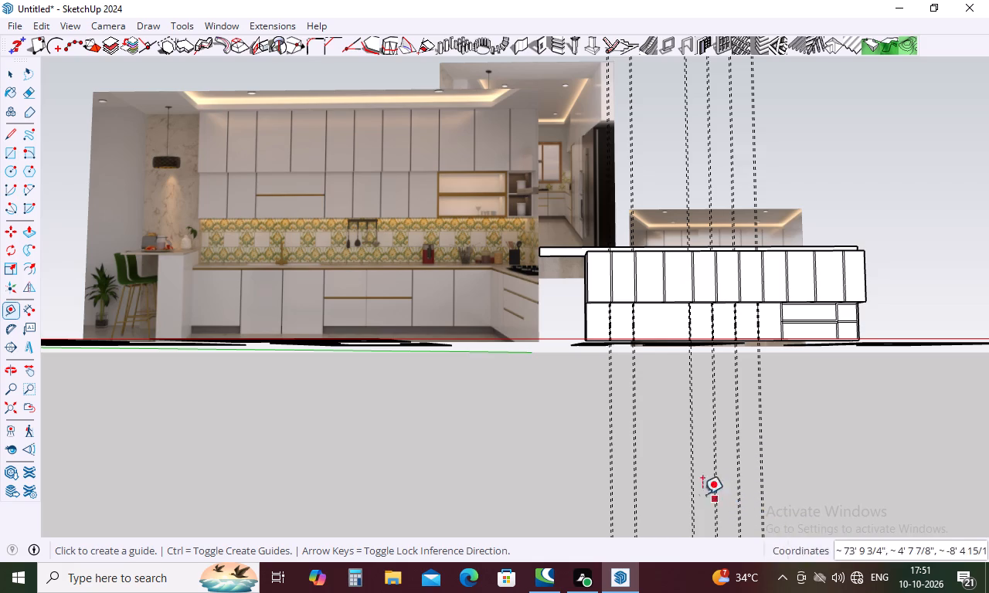
scroll(494, 461, down, 8)
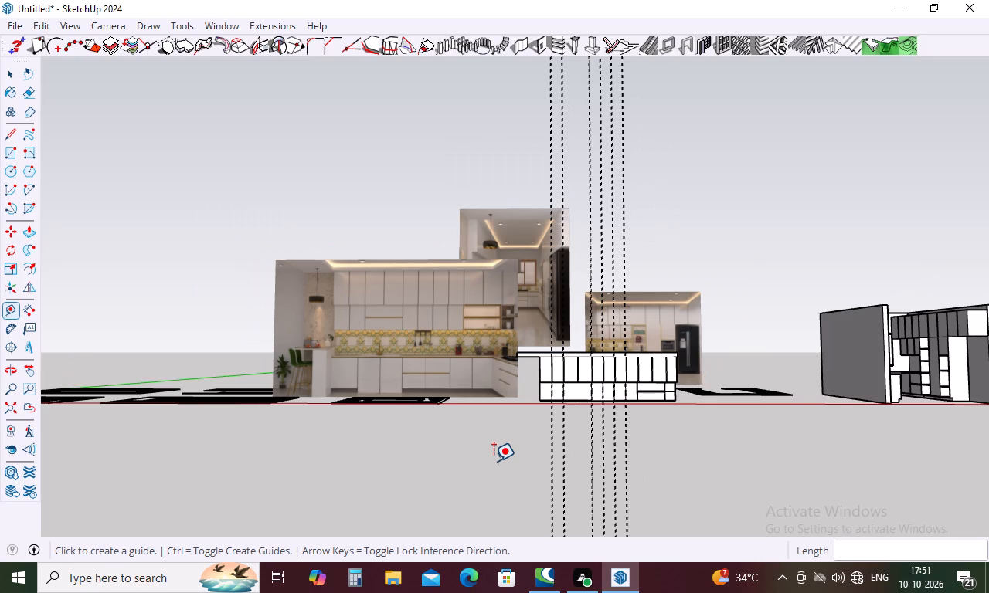
scroll(494, 461, down, 4)
middle_drag(787, 469, 505, 481)
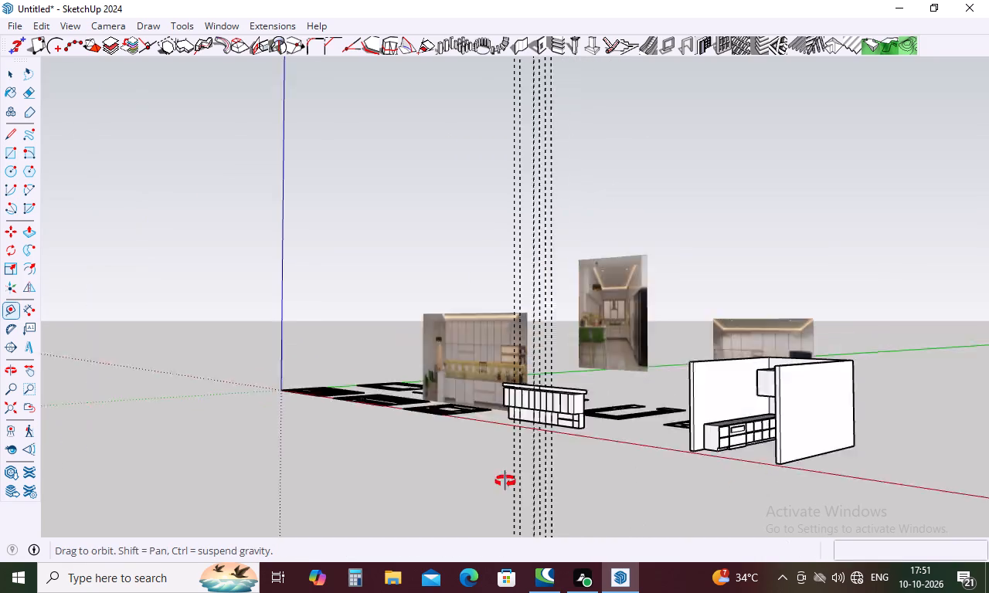
middle_drag(505, 481, 467, 493)
scroll(636, 477, up, 5)
middle_drag(704, 480, 760, 487)
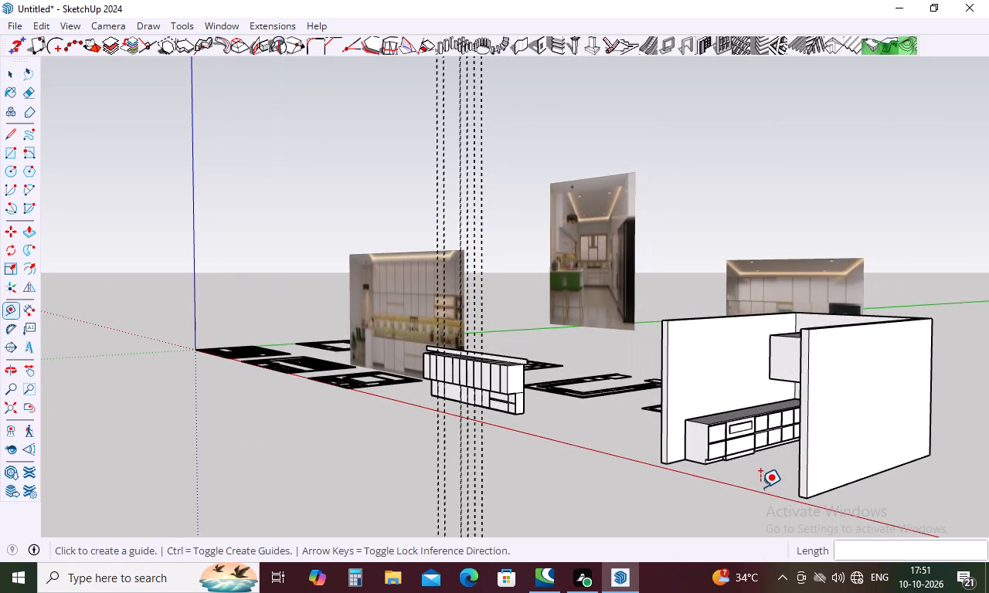
scroll(754, 479, down, 4)
middle_drag(539, 481, 821, 459)
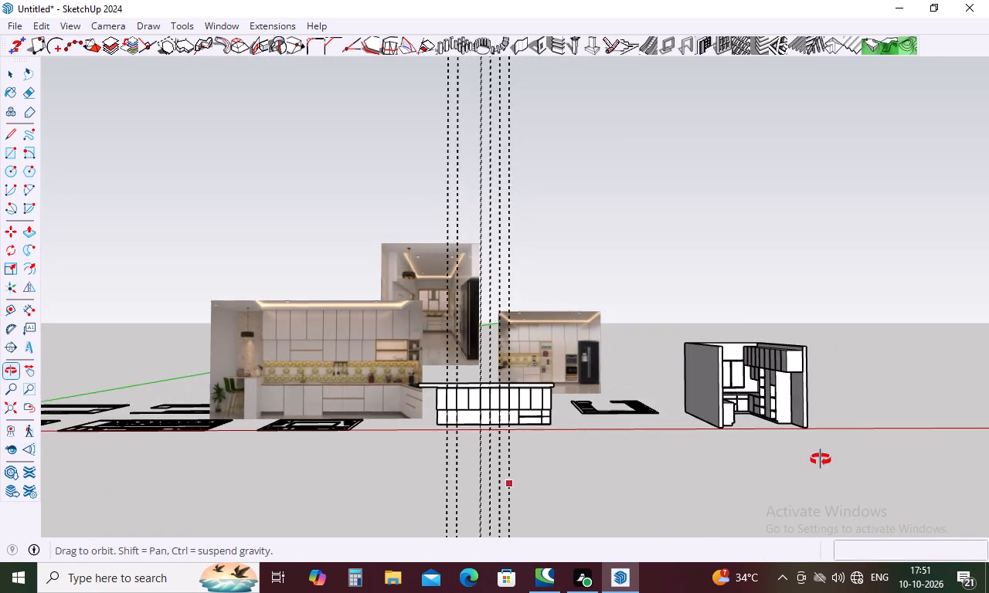
middle_drag(821, 459, 765, 473)
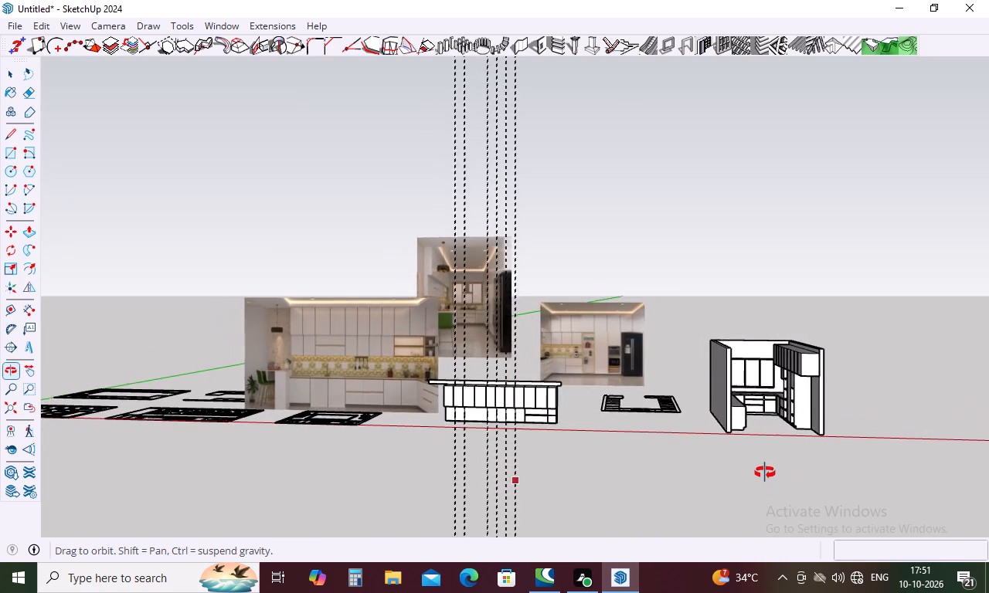
middle_drag(765, 473, 543, 481)
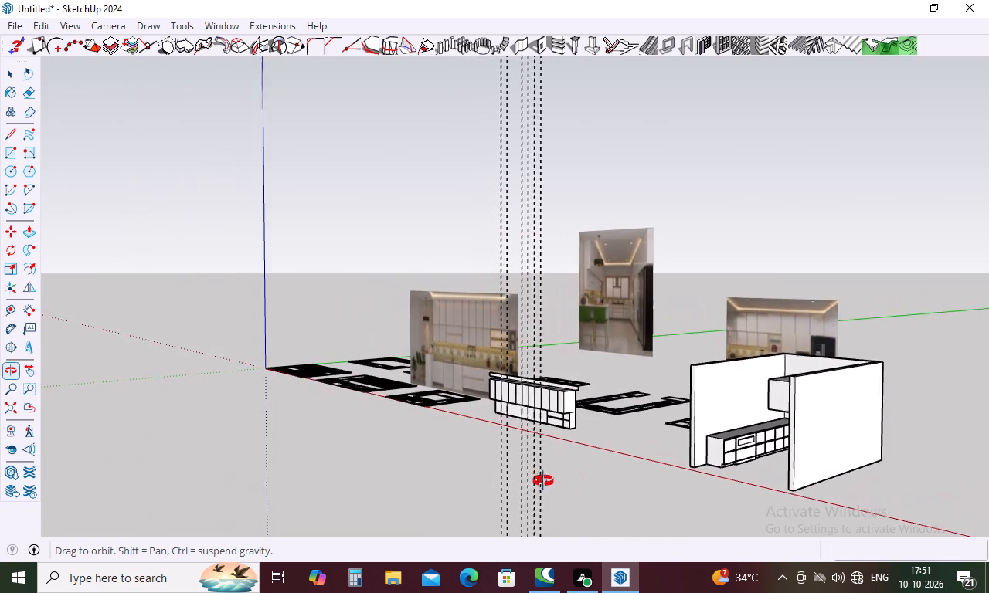
middle_drag(543, 481, 522, 479)
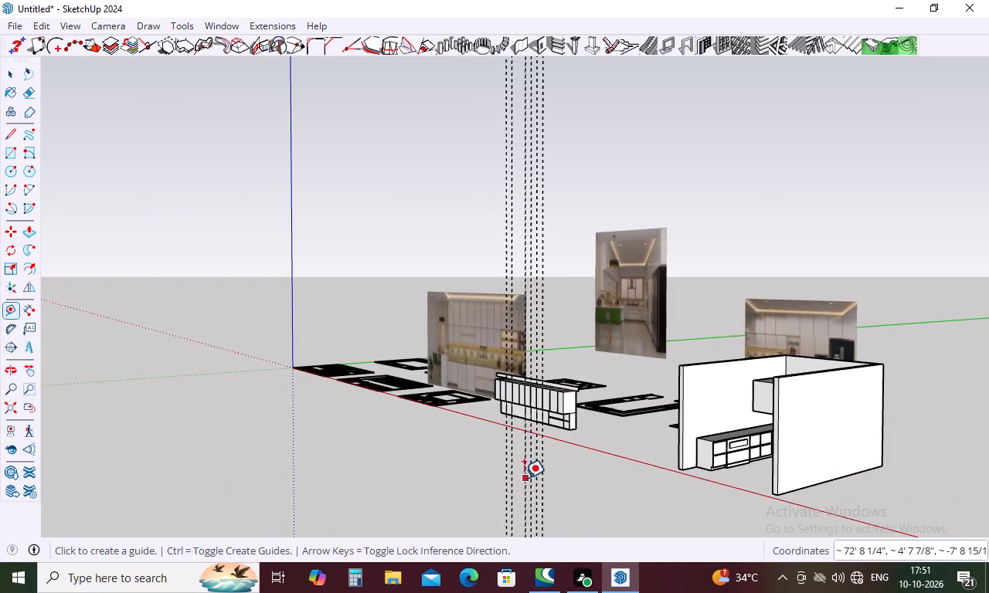
scroll(735, 469, up, 4)
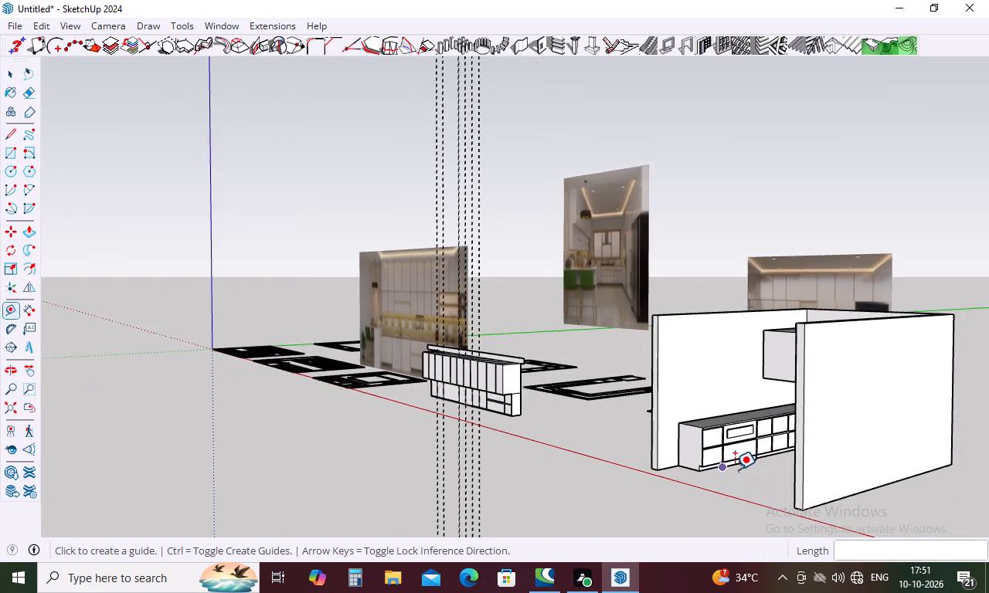
scroll(735, 469, up, 14)
scroll(767, 371, up, 4)
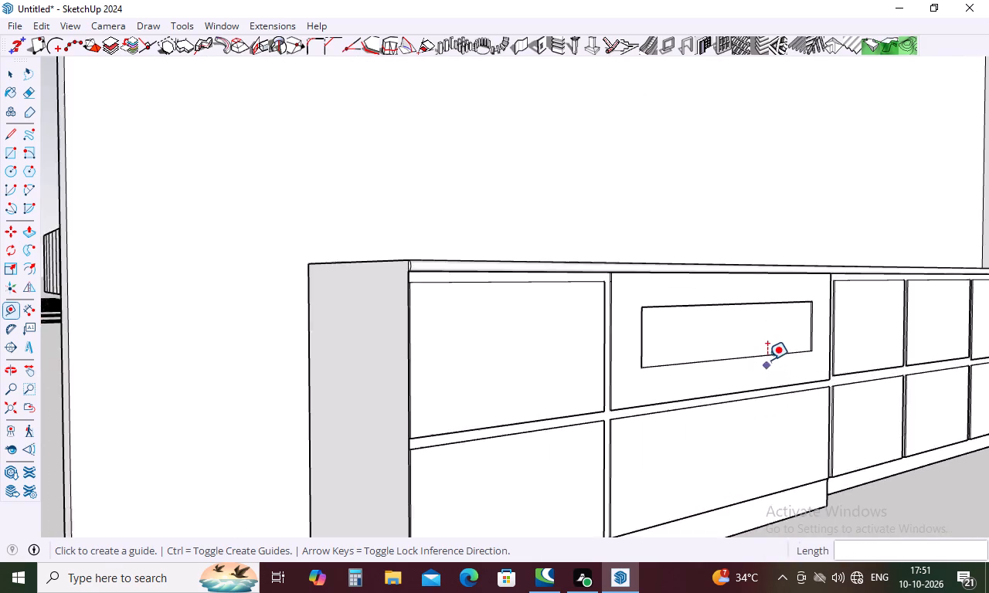
scroll(767, 360, up, 6)
scroll(767, 360, down, 15)
scroll(800, 394, down, 6)
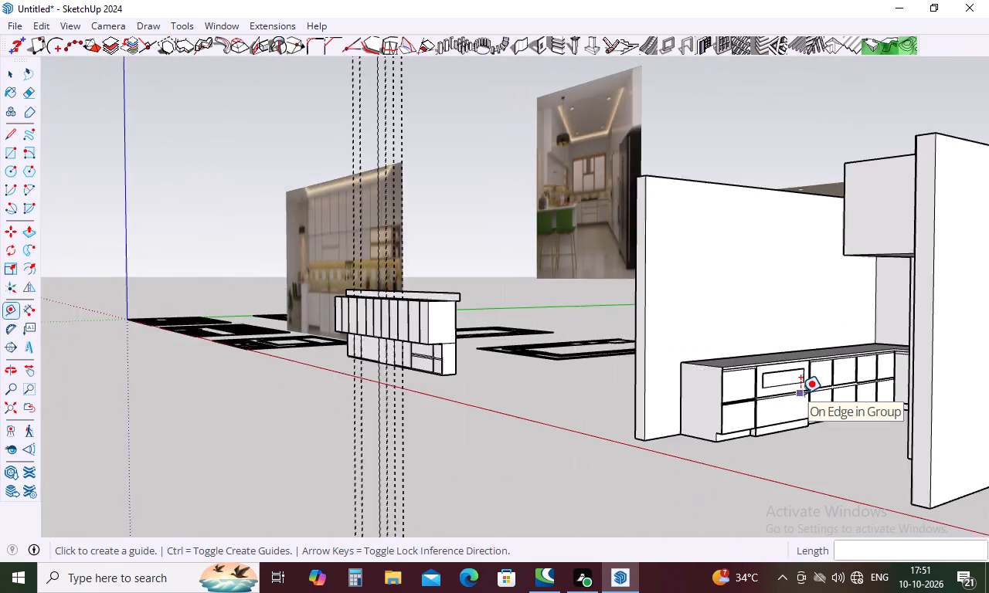
scroll(800, 394, down, 5)
middle_drag(799, 398, 988, 416)
middle_drag(633, 407, 897, 426)
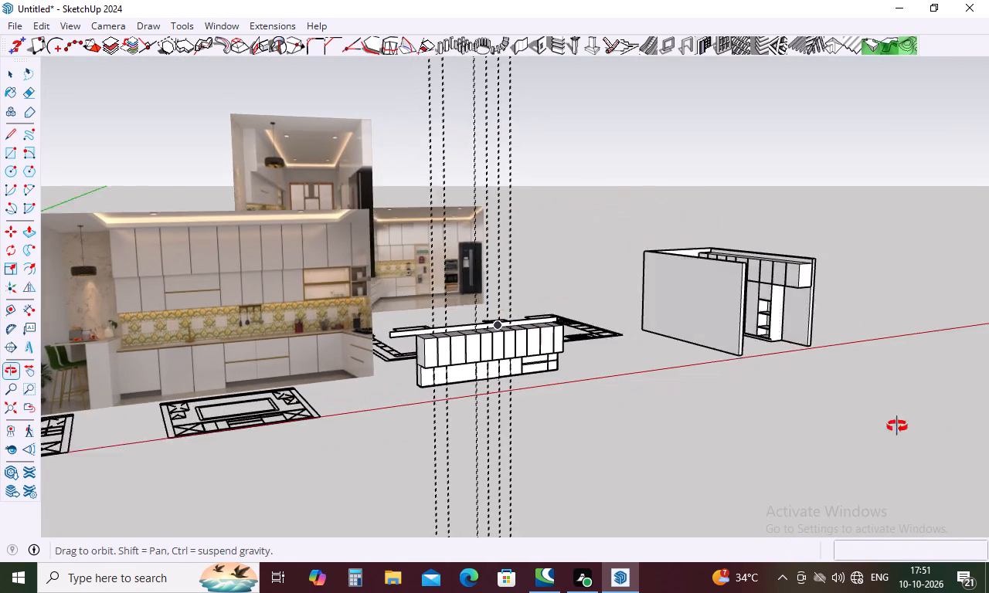
middle_drag(897, 426, 907, 426)
key(Escape)
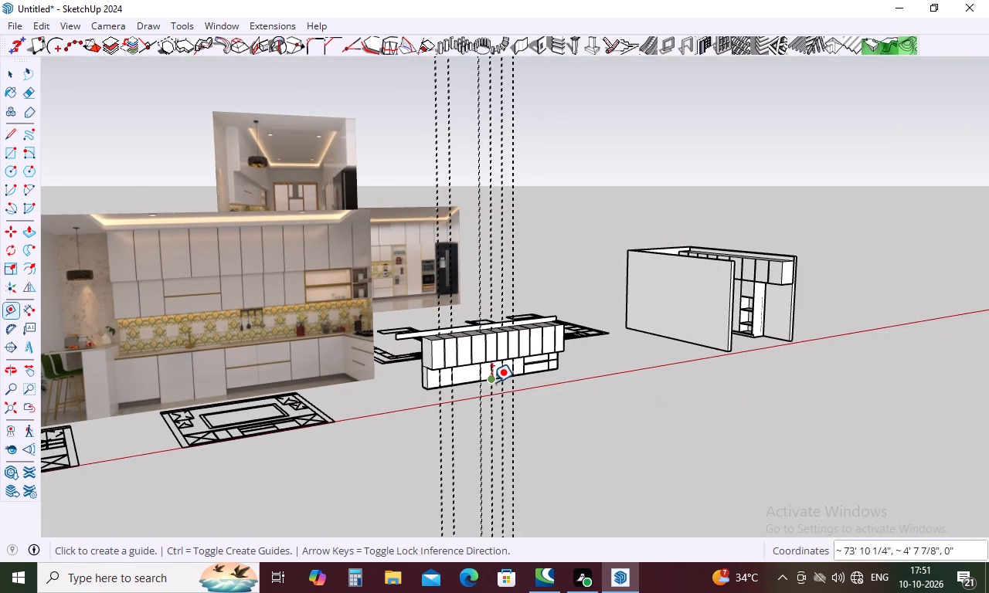
scroll(492, 382, up, 4)
middle_drag(492, 382, 491, 318)
scroll(486, 318, up, 5)
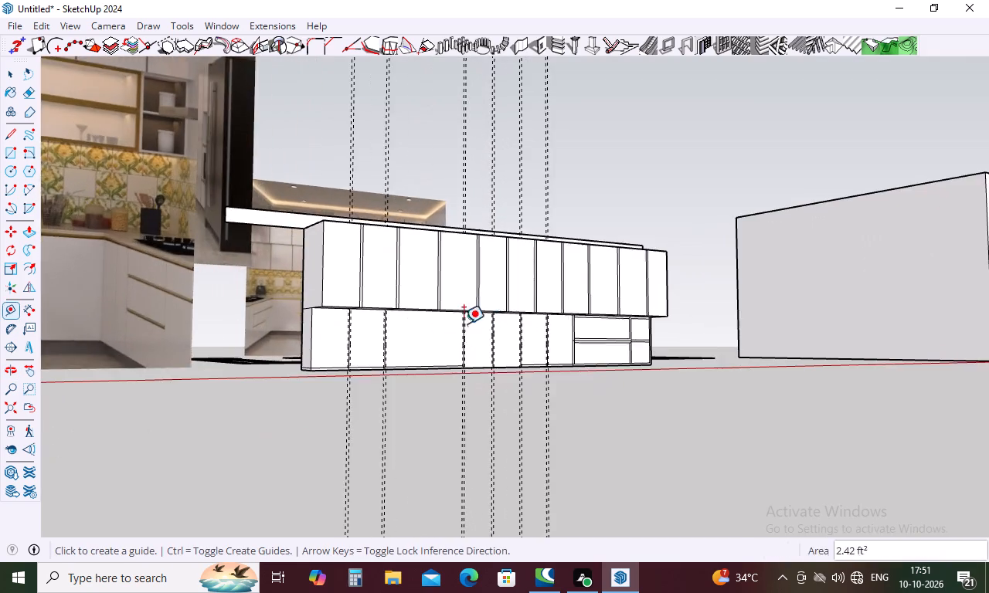
Draw 1' 11" vertical lines along both guides of the first base cabinet division, from the plinth line to the top edge.
scroll(464, 324, up, 13)
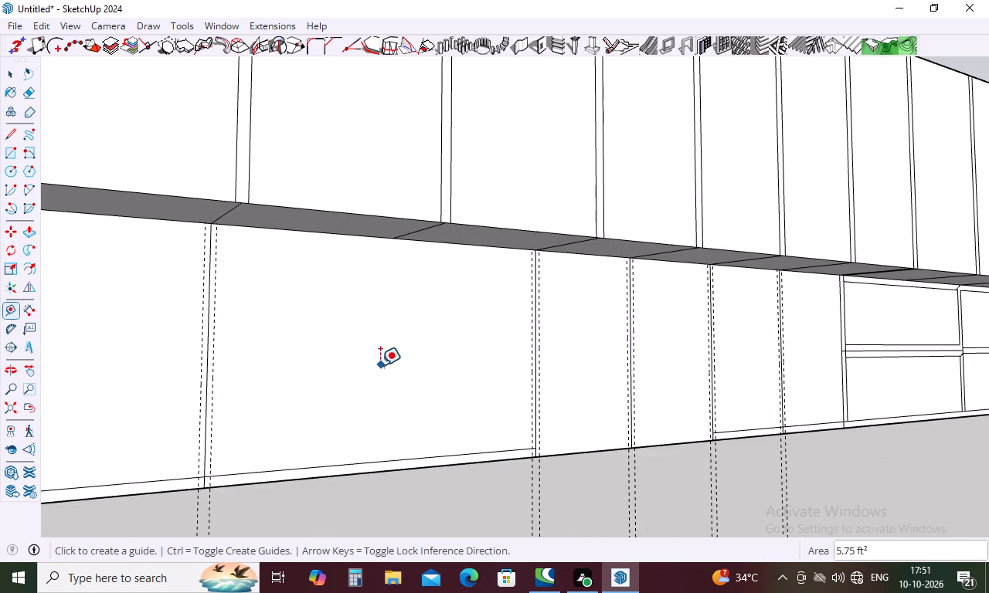
key(l)
scroll(491, 399, down, 4)
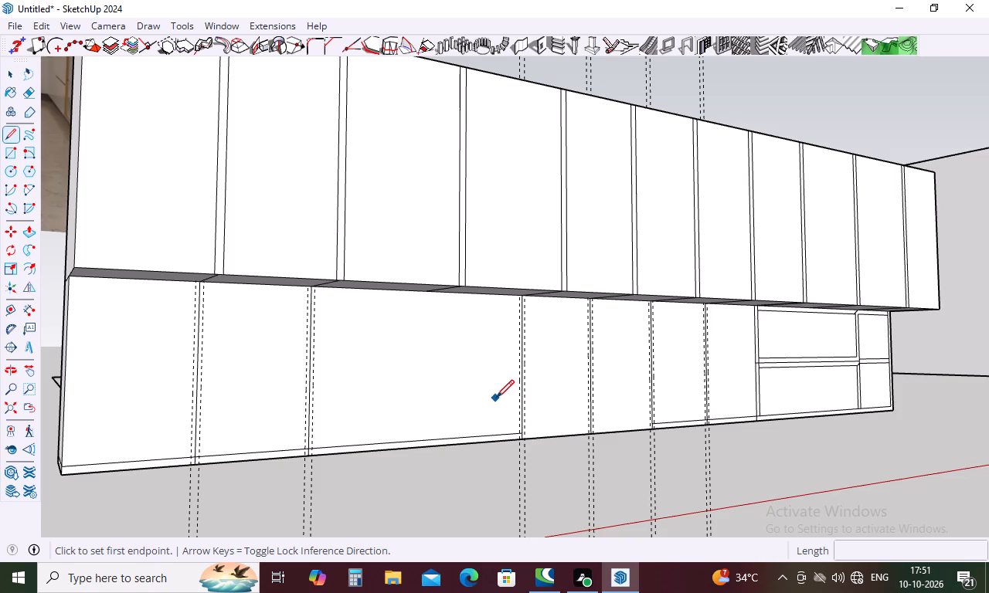
scroll(681, 370, down, 5)
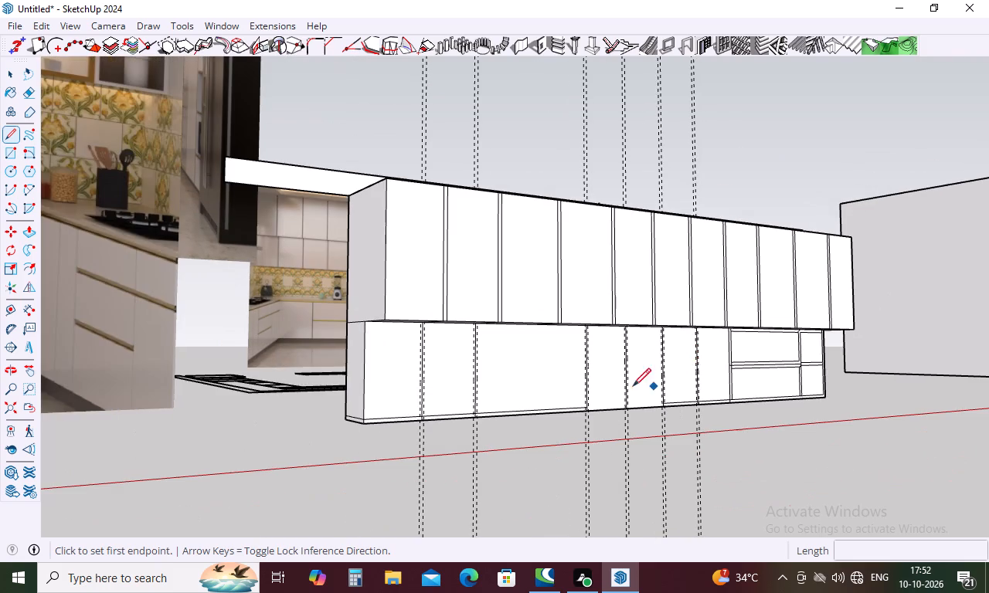
scroll(433, 324, up, 4)
middle_drag(428, 344, 450, 261)
scroll(428, 288, up, 2)
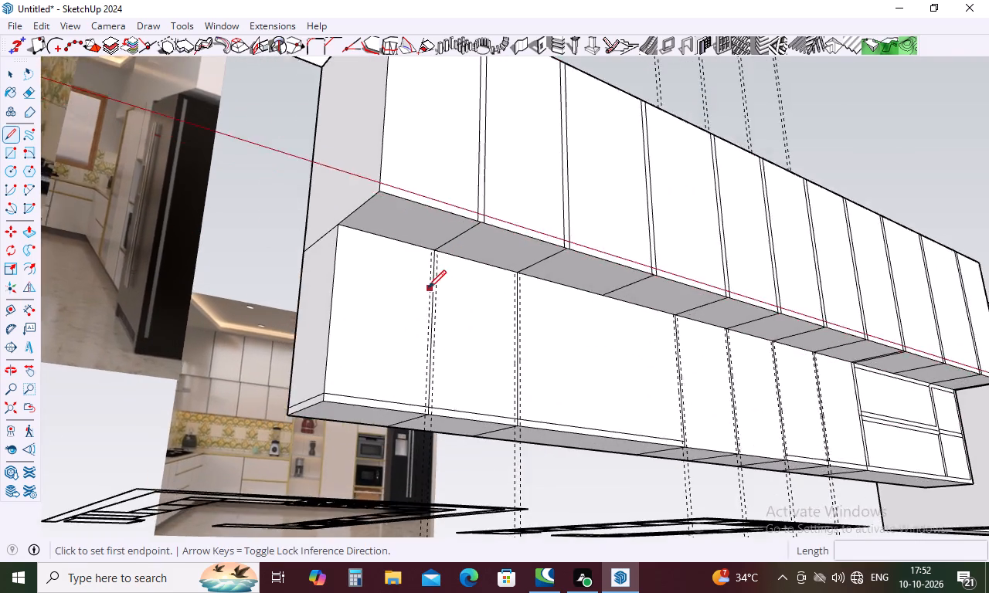
scroll(428, 288, up, 3)
scroll(420, 472, up, 2)
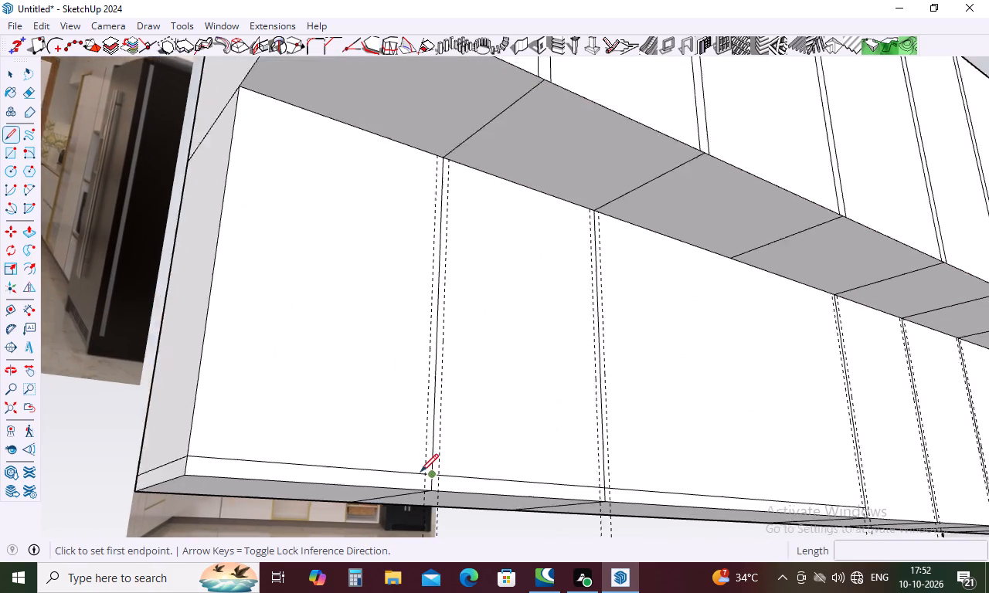
scroll(420, 472, up, 3)
click(425, 474)
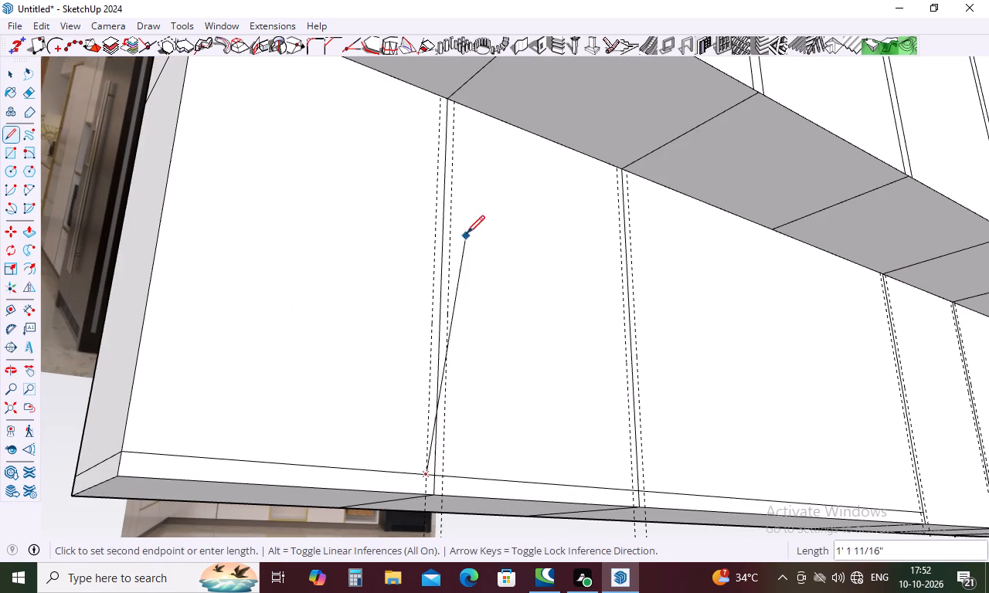
click(437, 100)
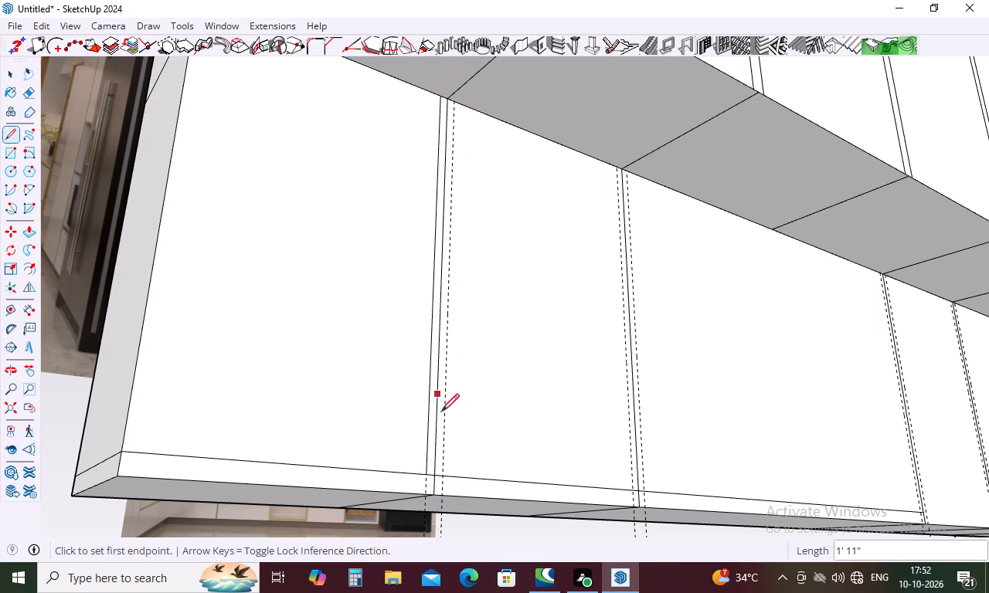
drag(447, 476, 447, 469)
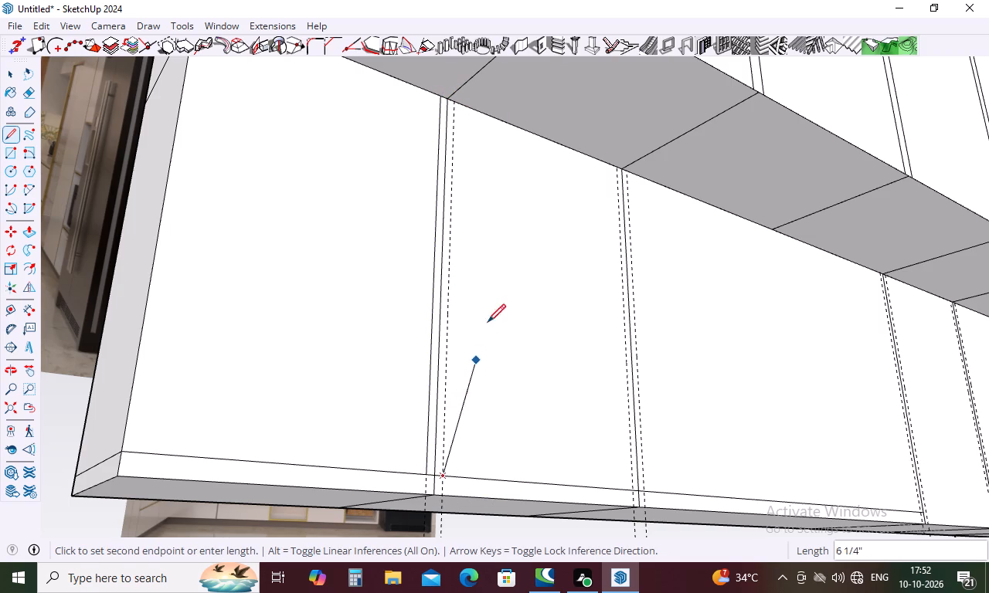
click(457, 109)
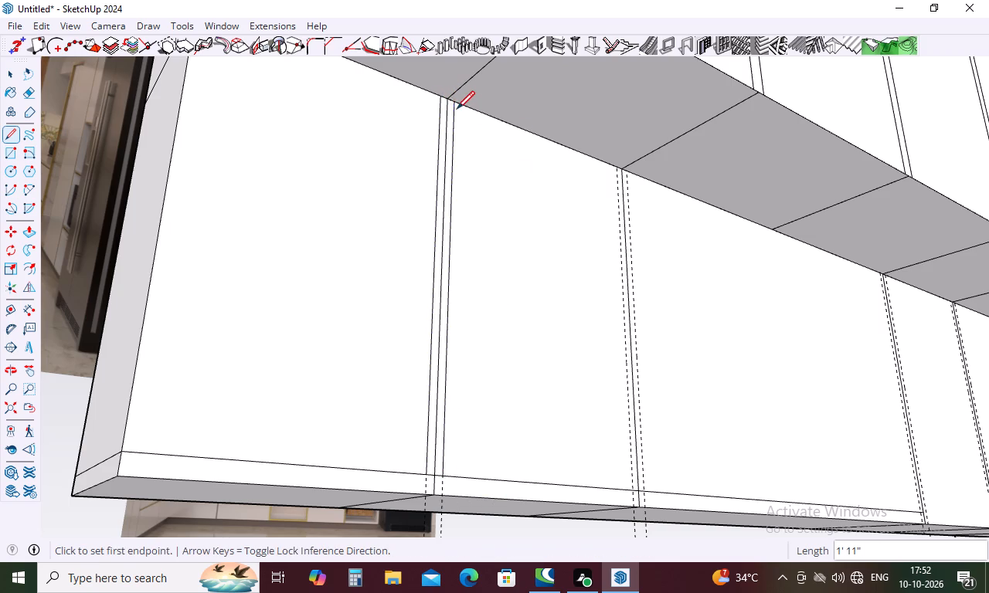
Draw 1' 11" vertical lines along both guides of the second base cabinet division, between the plinth line and the top edge.
scroll(633, 489, up, 7)
click(634, 493)
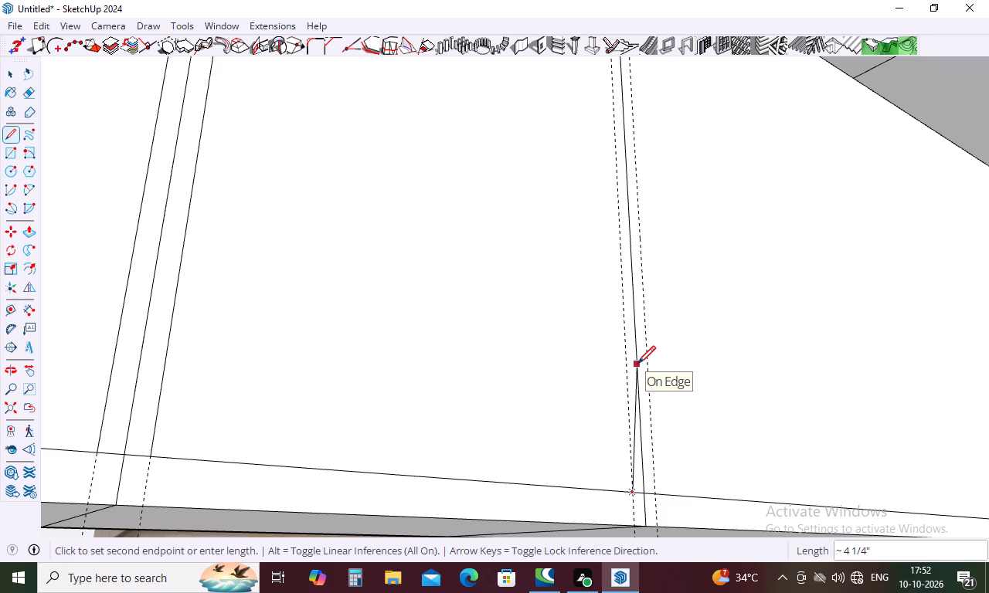
scroll(637, 364, down, 4)
scroll(611, 164, down, 4)
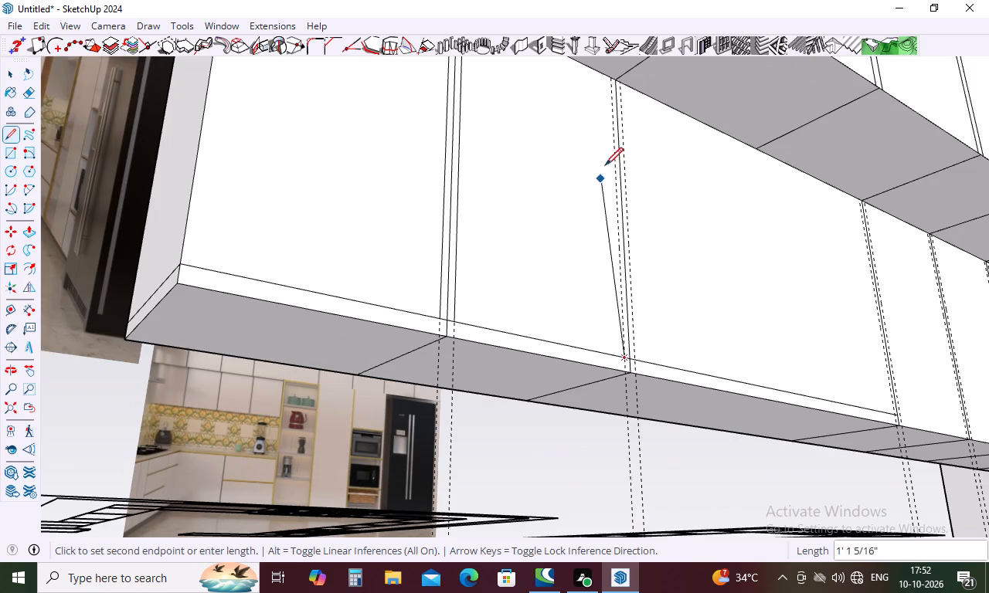
scroll(624, 55, up, 9)
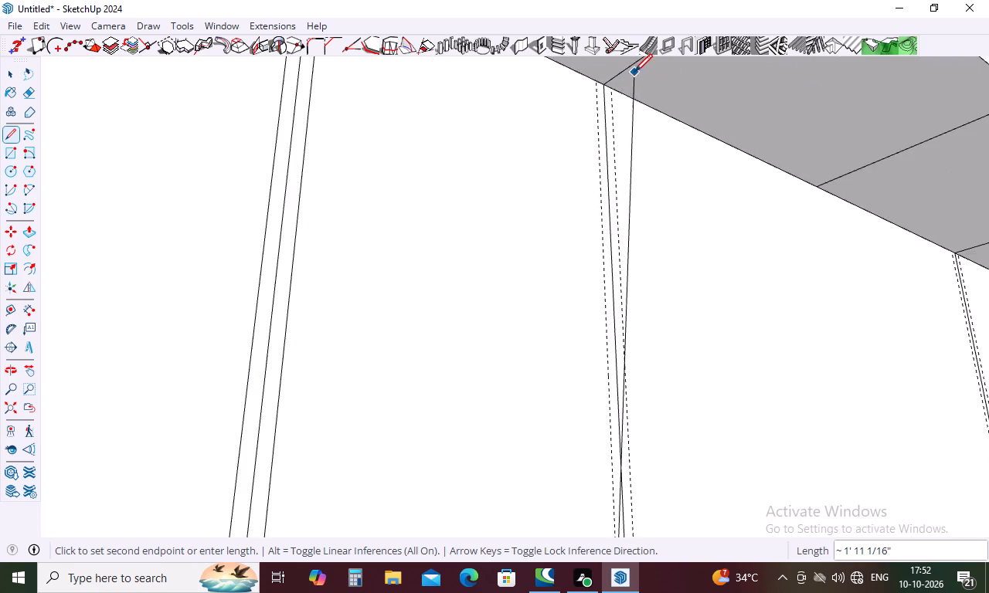
scroll(634, 72, up, 4)
click(579, 91)
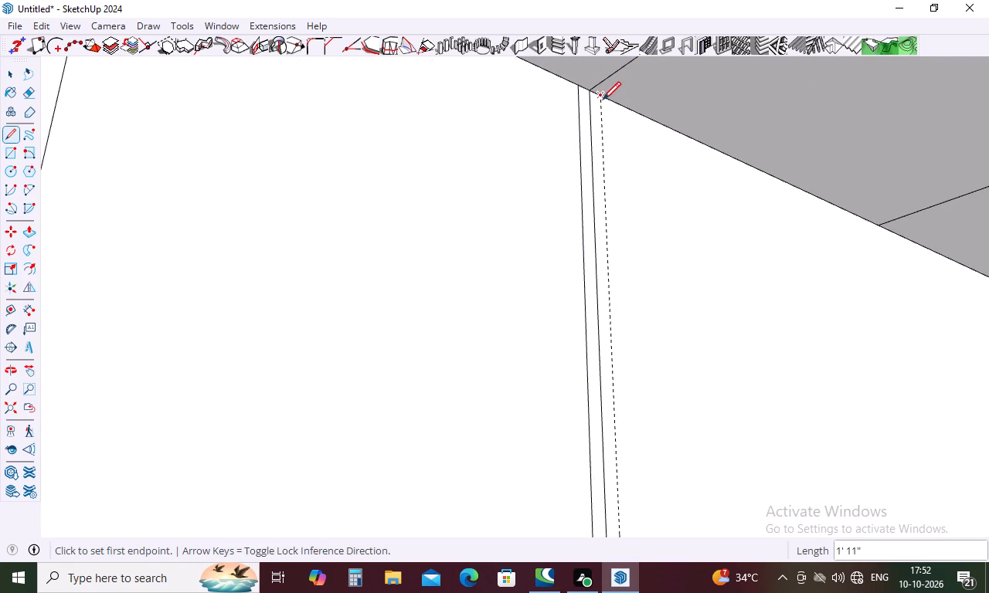
click(603, 100)
scroll(562, 81, down, 13)
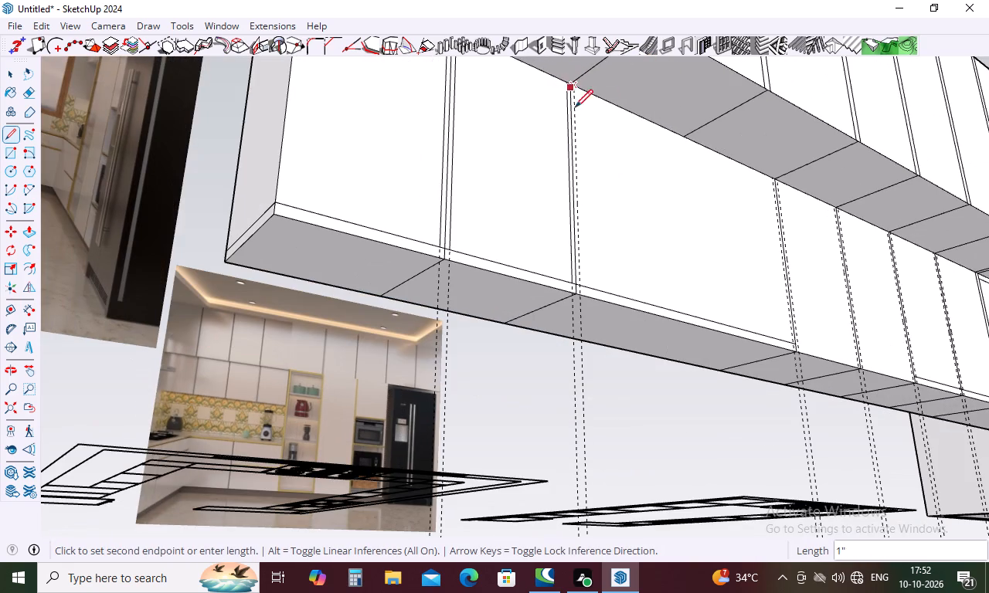
scroll(582, 292, up, 10)
click(582, 282)
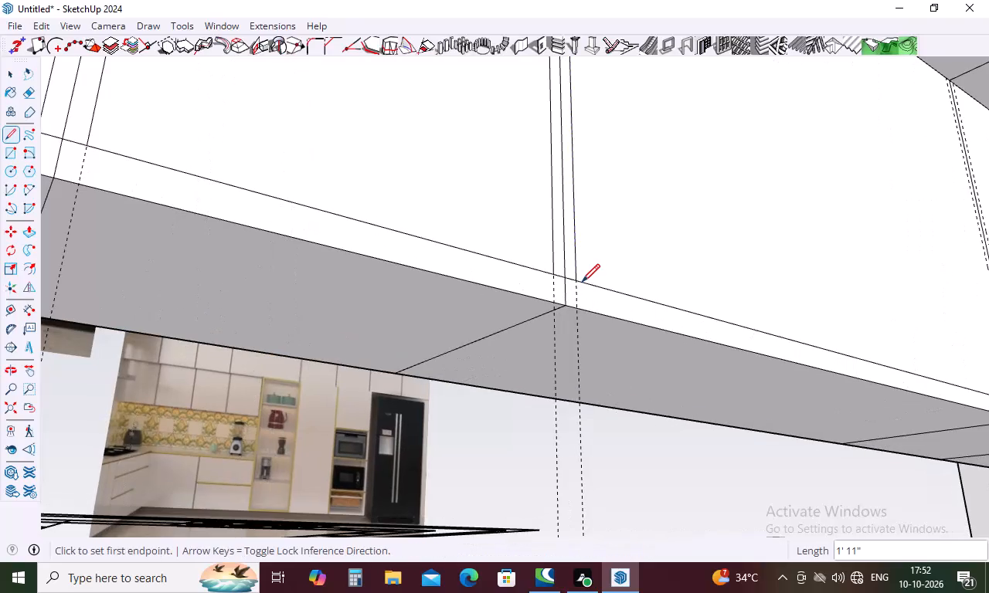
Draw vertical lines along both guides of the third division: 1' 11" on the plinth side and 2' on the other.
scroll(399, 285, down, 17)
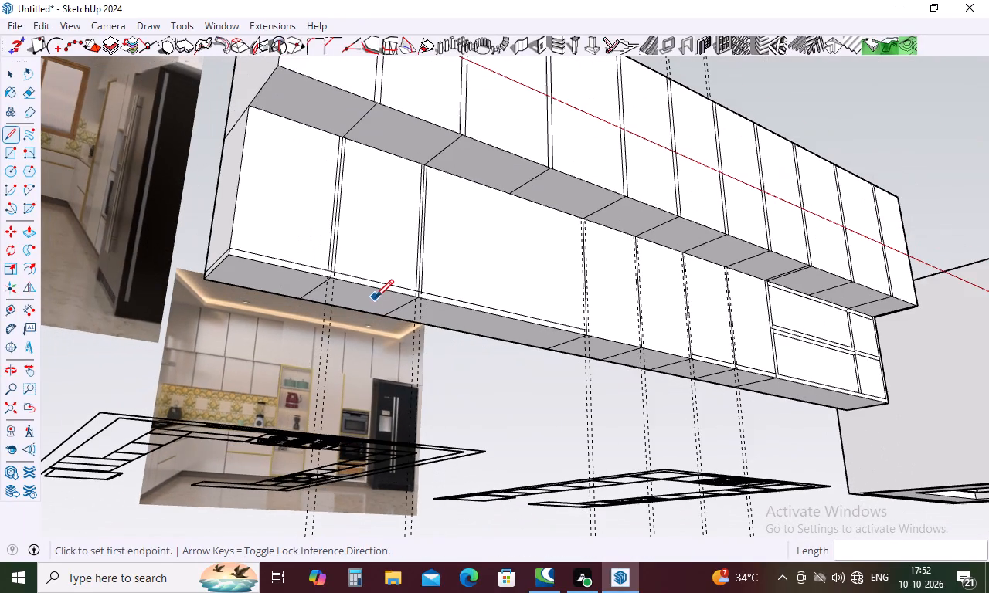
scroll(835, 327, up, 5)
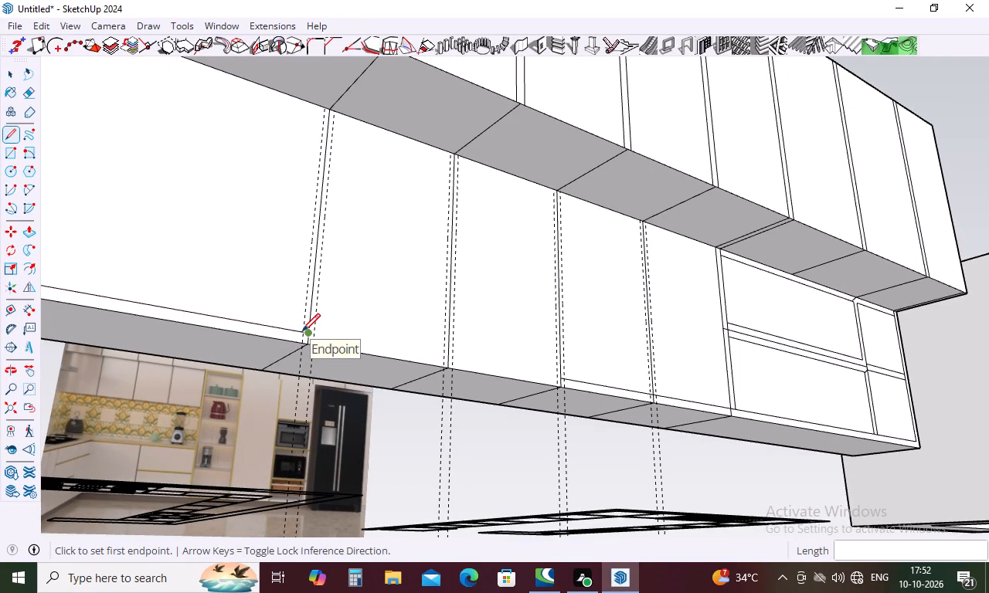
scroll(302, 331, up, 5)
click(302, 332)
scroll(303, 334, down, 5)
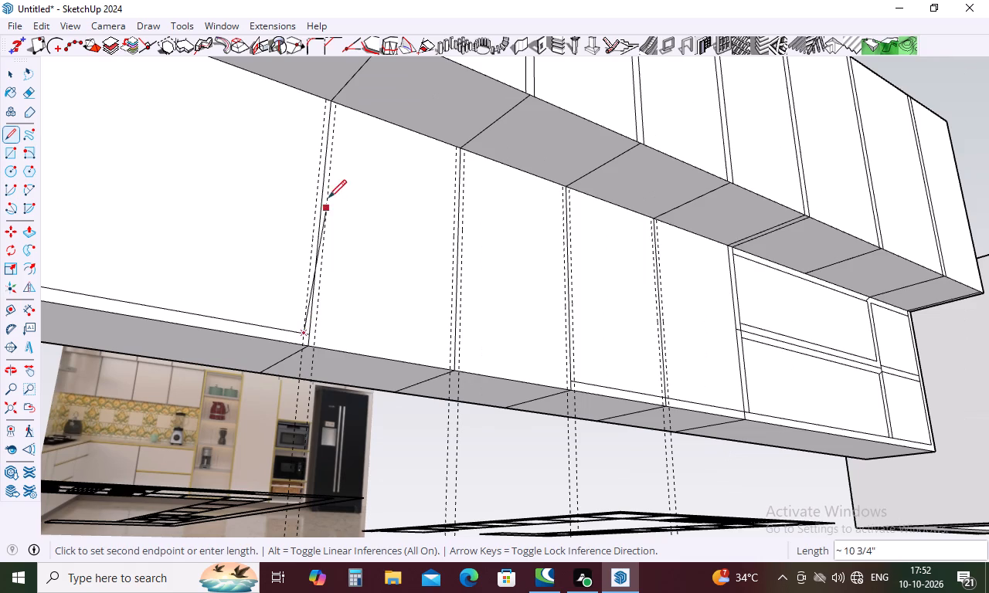
scroll(325, 90, up, 9)
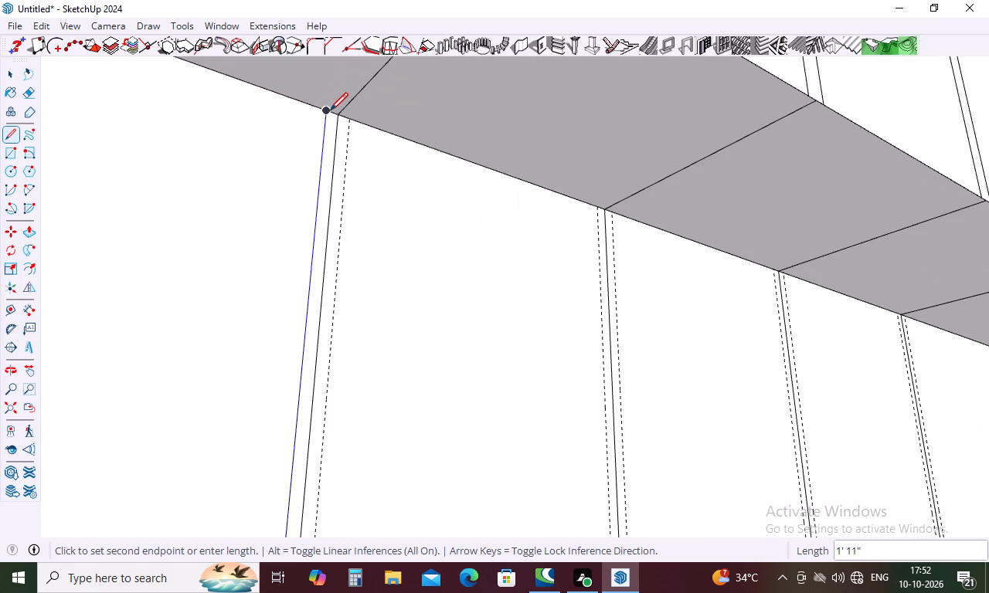
click(330, 110)
scroll(340, 193, down, 6)
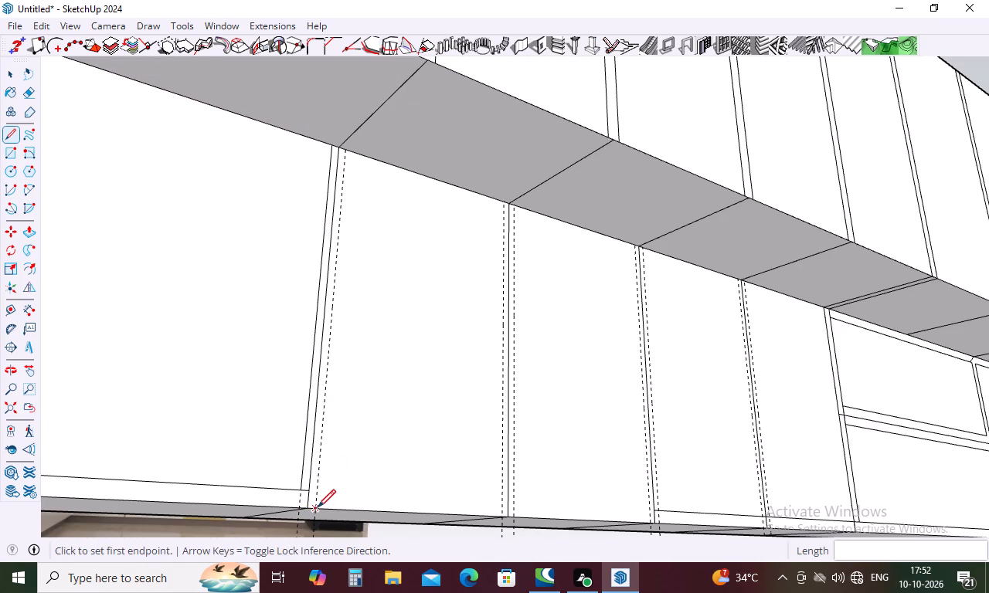
drag(318, 507, 318, 500)
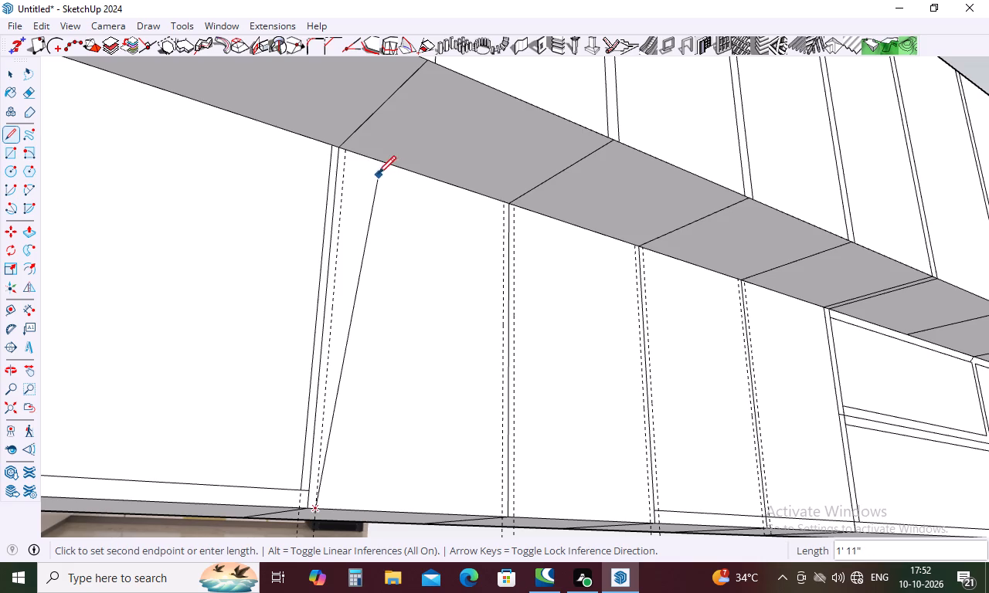
click(348, 151)
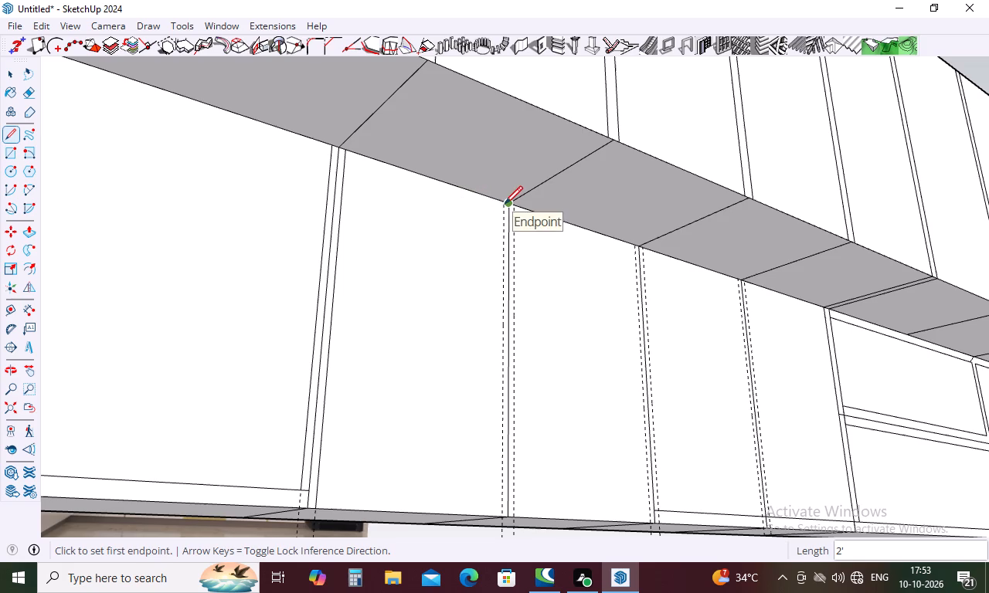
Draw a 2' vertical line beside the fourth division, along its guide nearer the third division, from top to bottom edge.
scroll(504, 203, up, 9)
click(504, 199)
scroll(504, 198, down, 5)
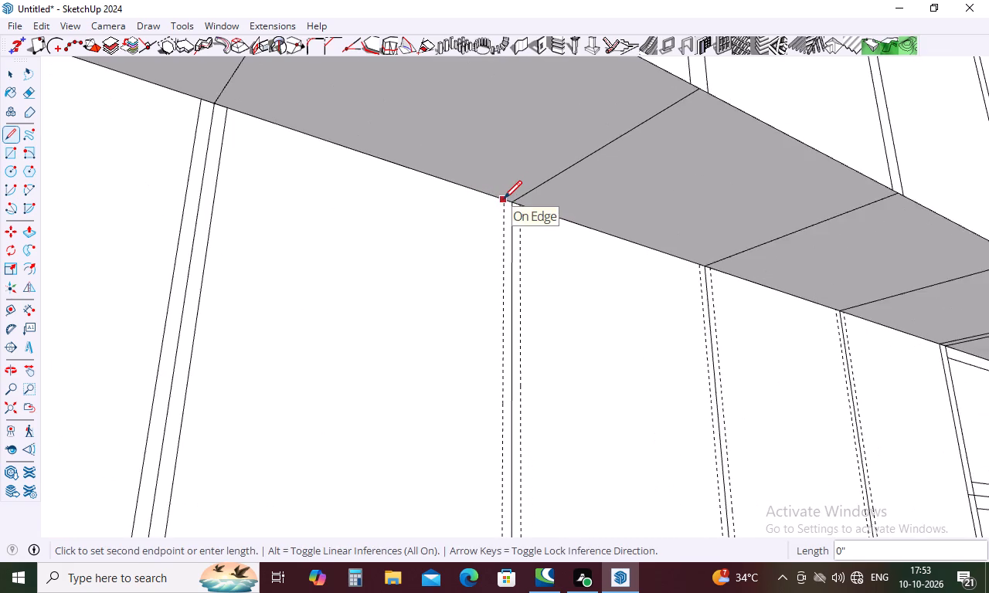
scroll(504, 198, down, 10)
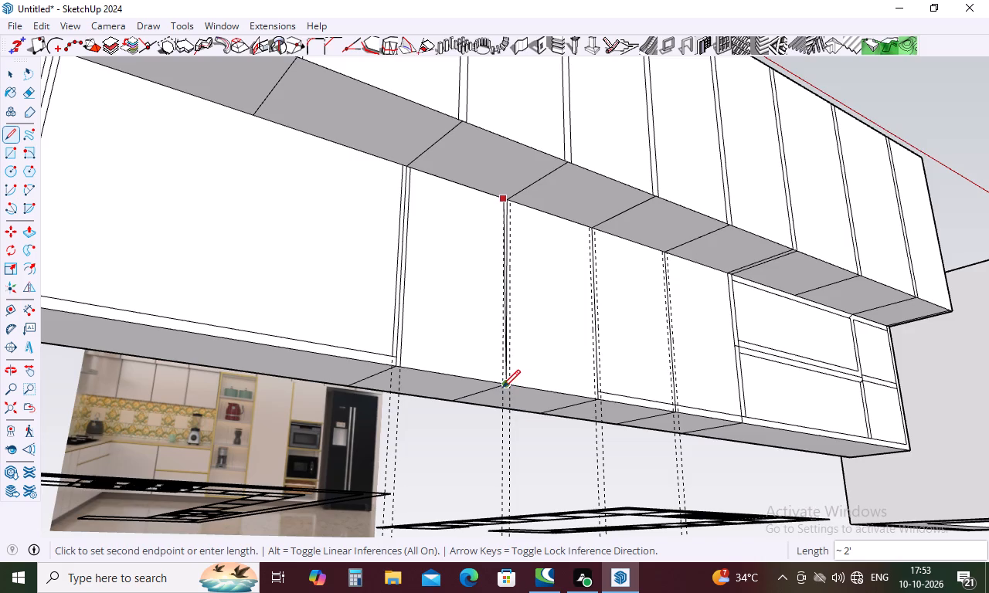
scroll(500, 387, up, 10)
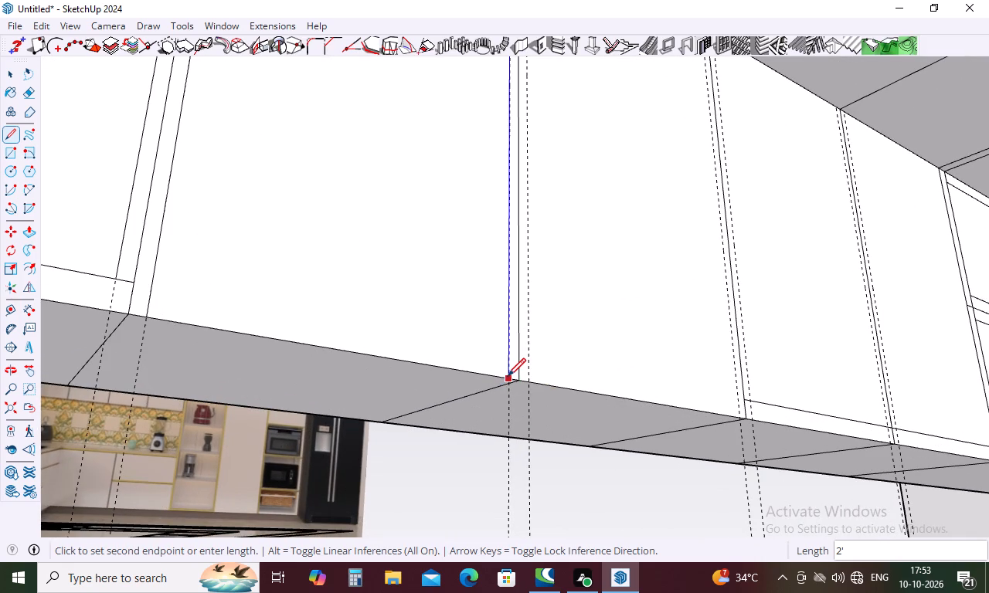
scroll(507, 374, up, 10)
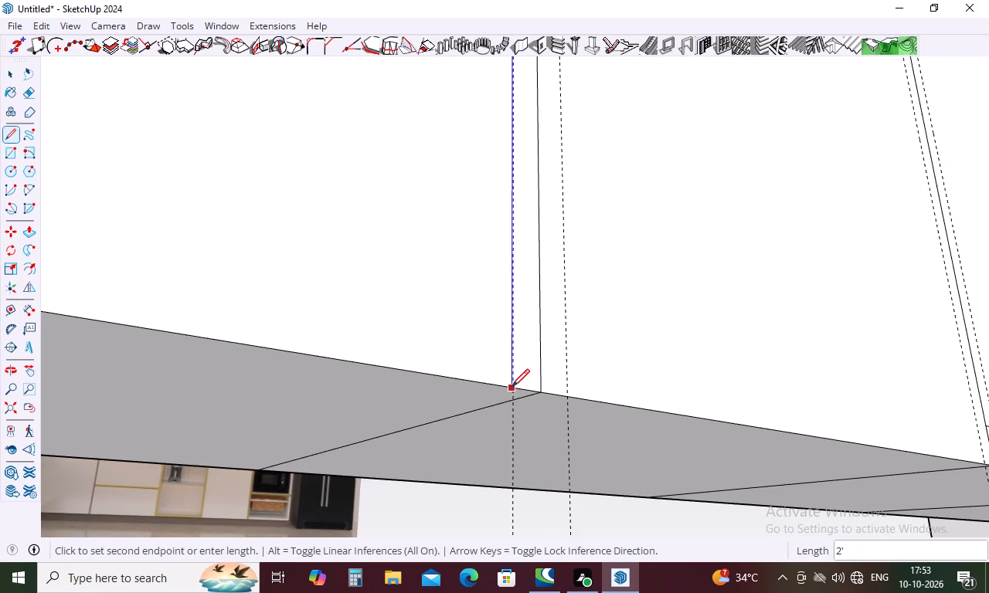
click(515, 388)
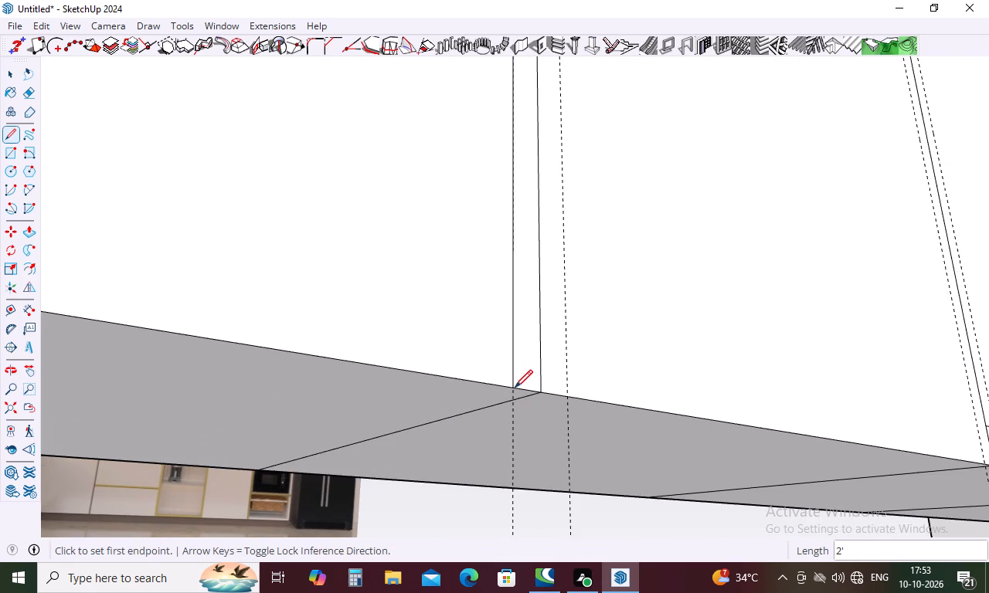
Draw a 2' vertical line along the fourth division's guide nearer the drawer section, from the bottom edge to the top edge.
scroll(302, 402, down, 5)
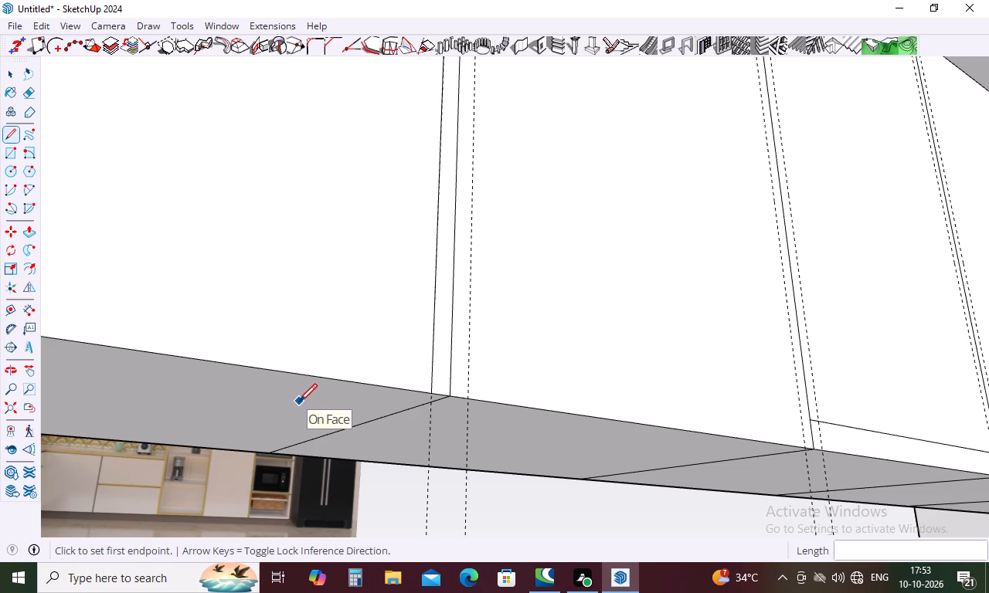
click(469, 396)
scroll(444, 449, down, 5)
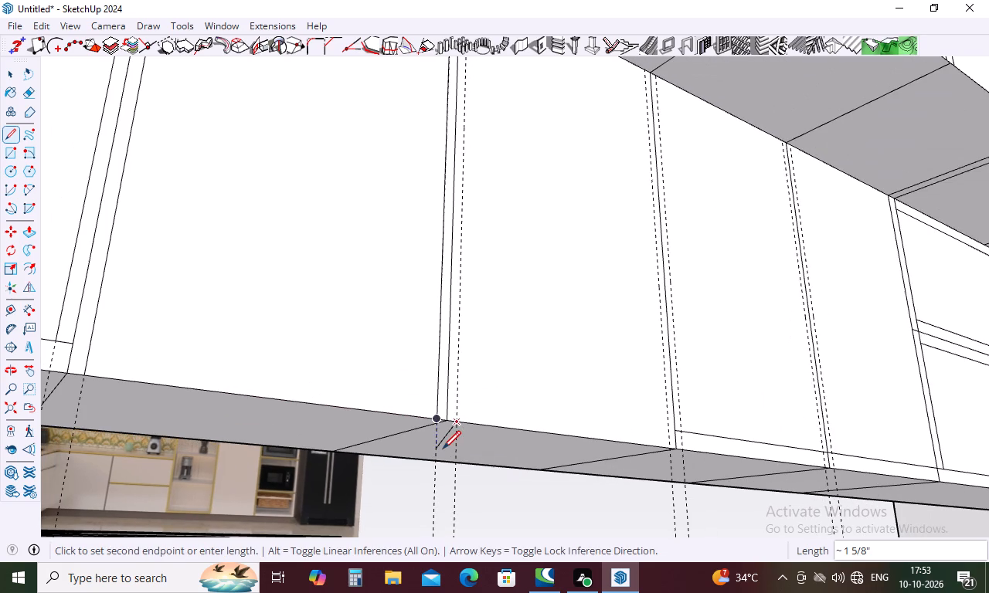
scroll(442, 449, down, 3)
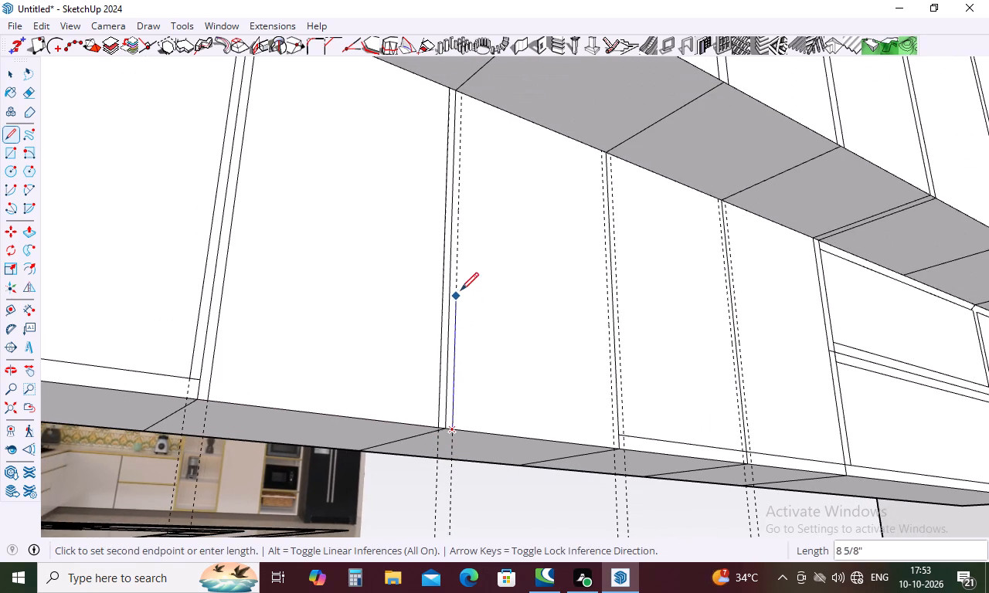
scroll(467, 87, up, 5)
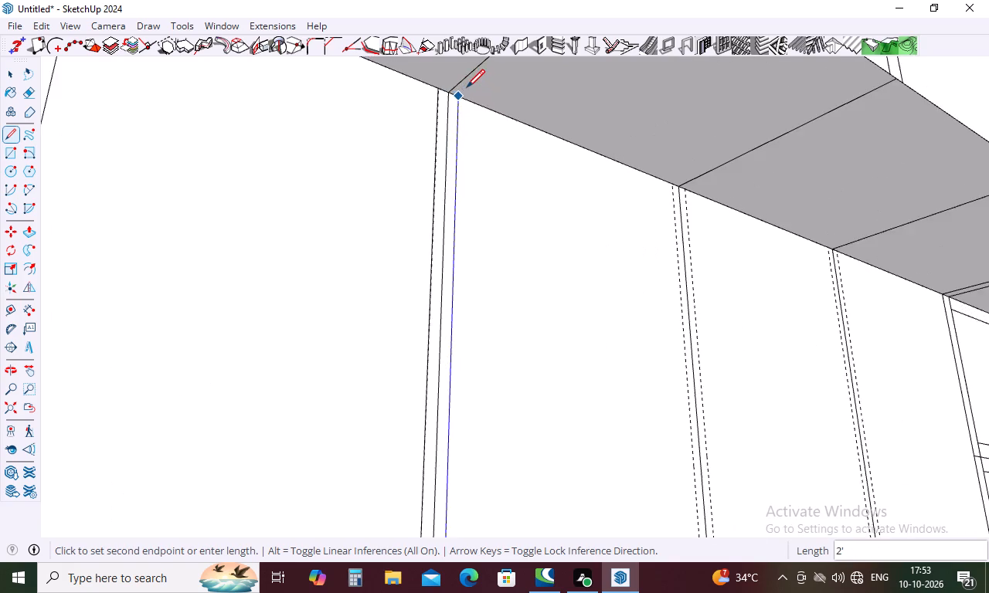
scroll(467, 87, up, 20)
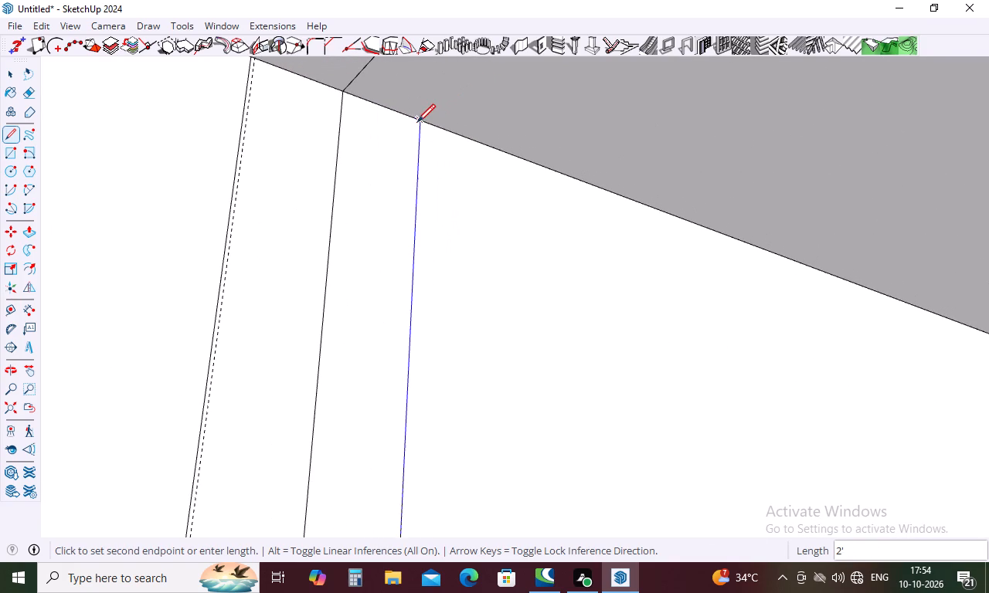
click(416, 122)
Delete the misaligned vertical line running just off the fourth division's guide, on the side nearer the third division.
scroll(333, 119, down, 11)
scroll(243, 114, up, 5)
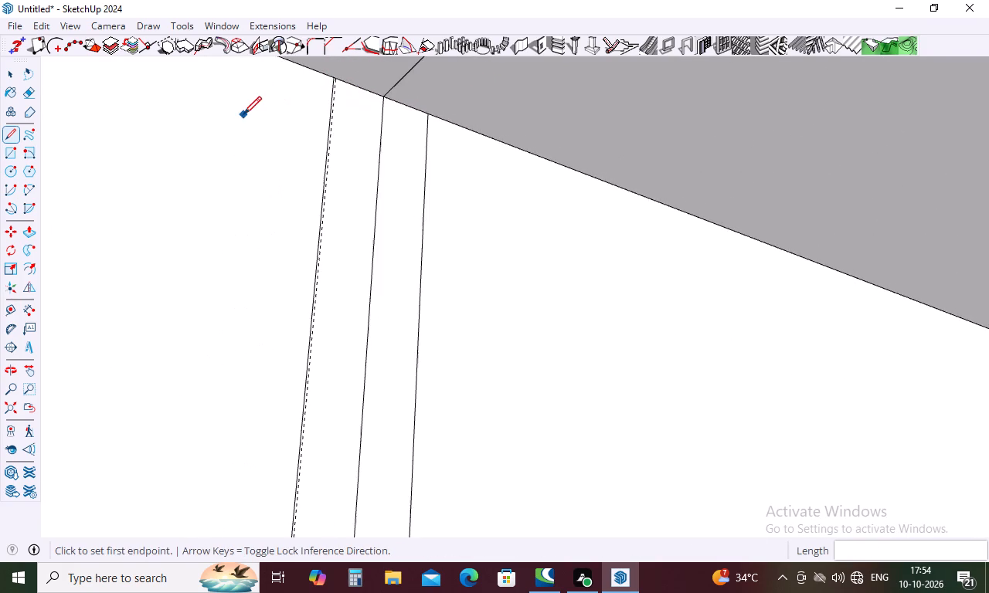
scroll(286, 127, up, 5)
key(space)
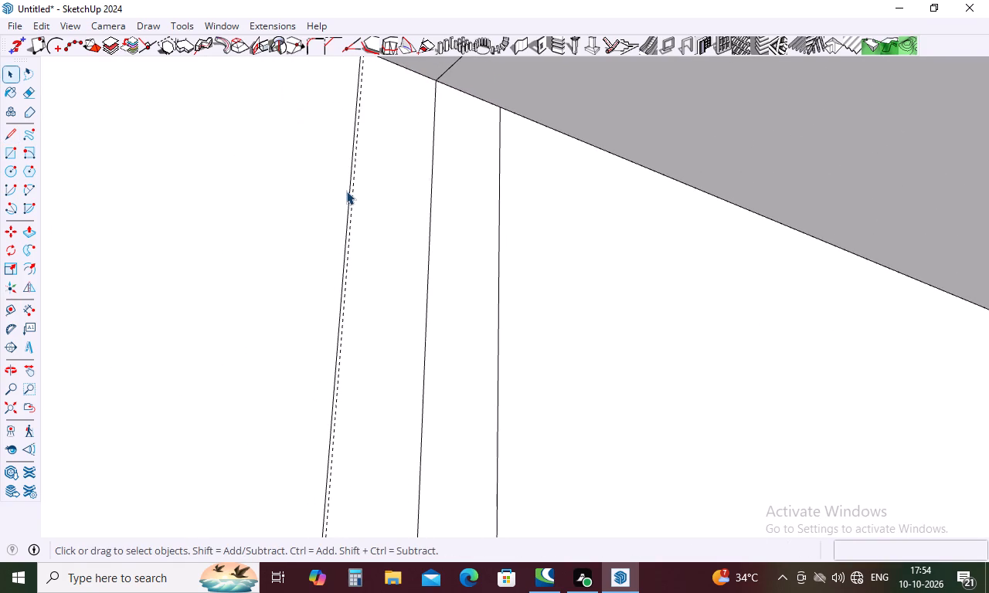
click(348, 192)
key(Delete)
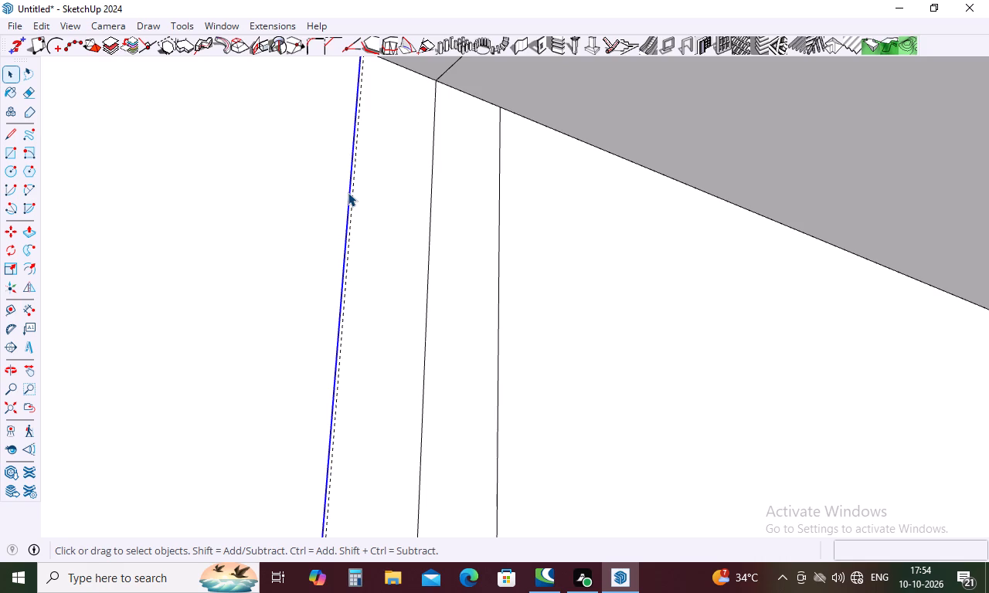
Redraw the 2' vertical line exactly along the fourth division's guide nearer the third division, from top edge to bottom edge.
key(l)
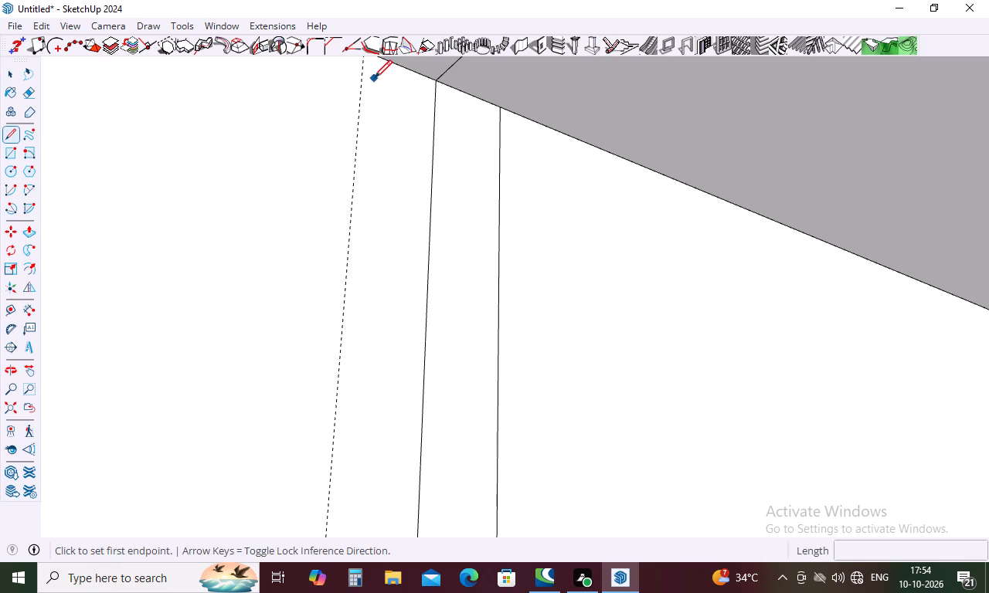
scroll(373, 87, down, 4)
click(367, 66)
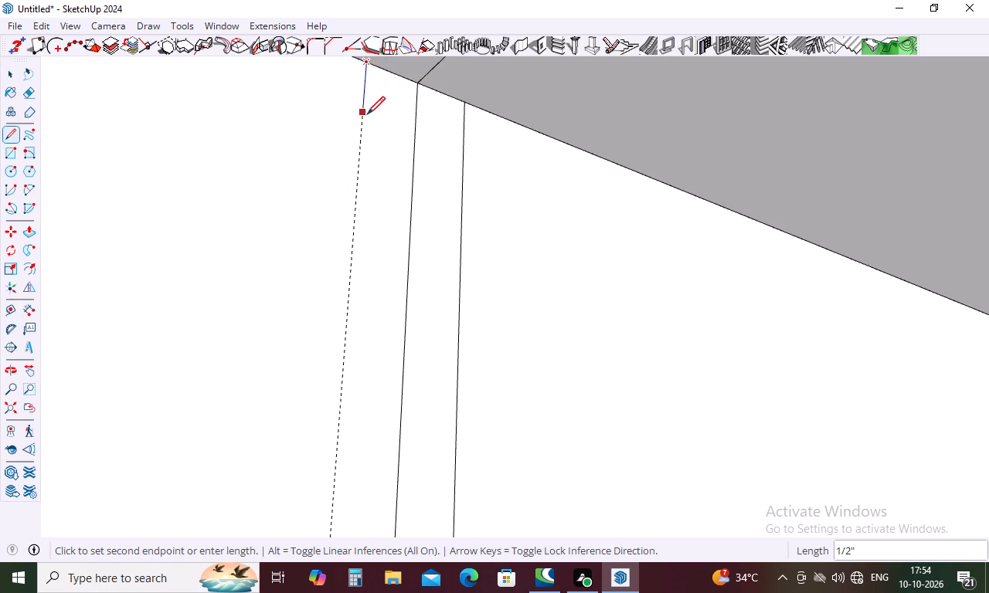
scroll(367, 114, down, 17)
scroll(367, 114, down, 8)
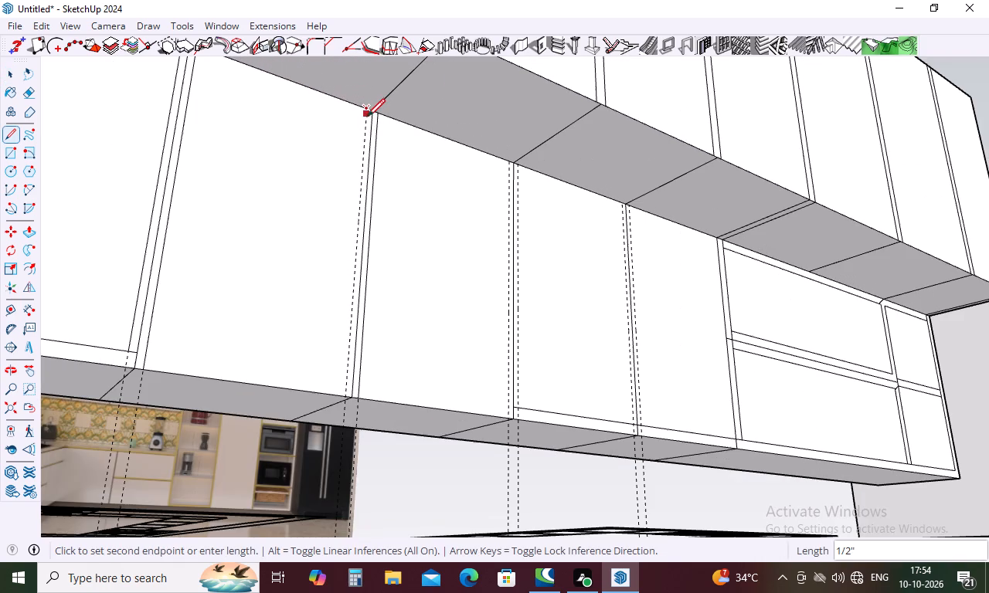
scroll(336, 400, up, 6)
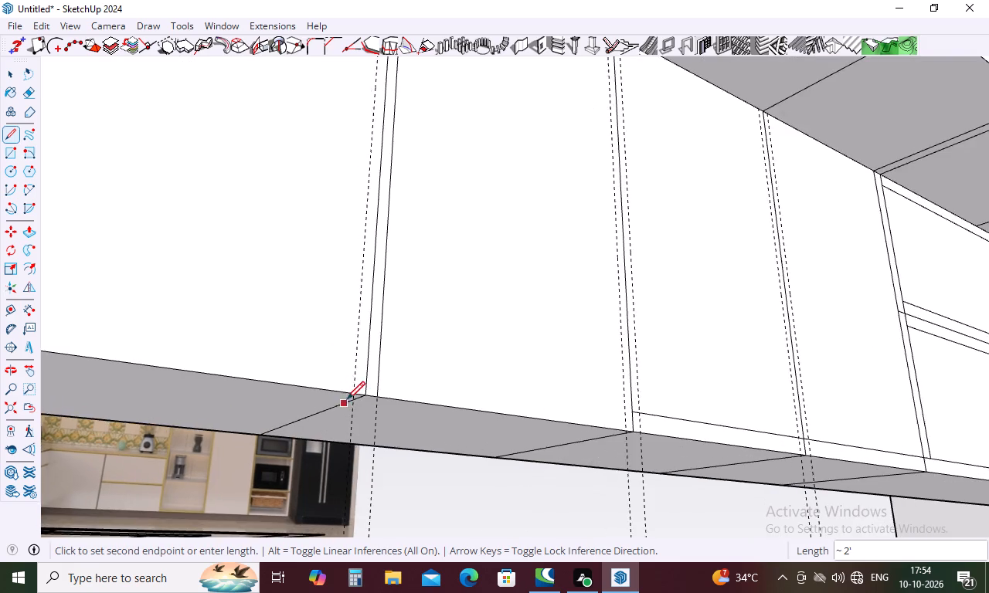
scroll(348, 400, up, 10)
click(361, 391)
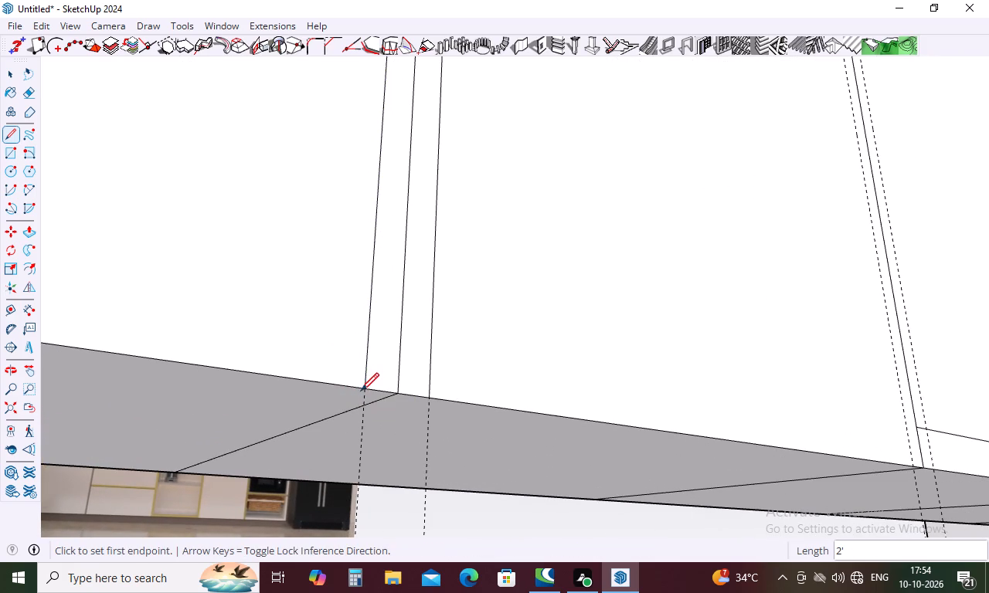
key(space)
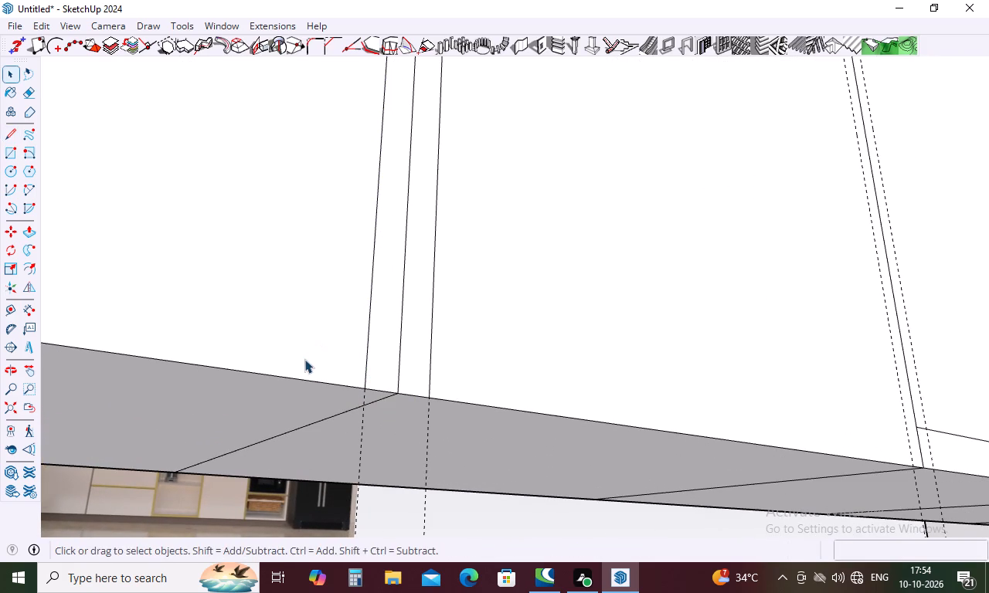
Draw a 2' vertical line along the fifth division's guide nearer the fourth division, from the top edge to the bottom edge.
key(l)
scroll(304, 359, down, 17)
scroll(273, 357, down, 6)
scroll(439, 192, up, 10)
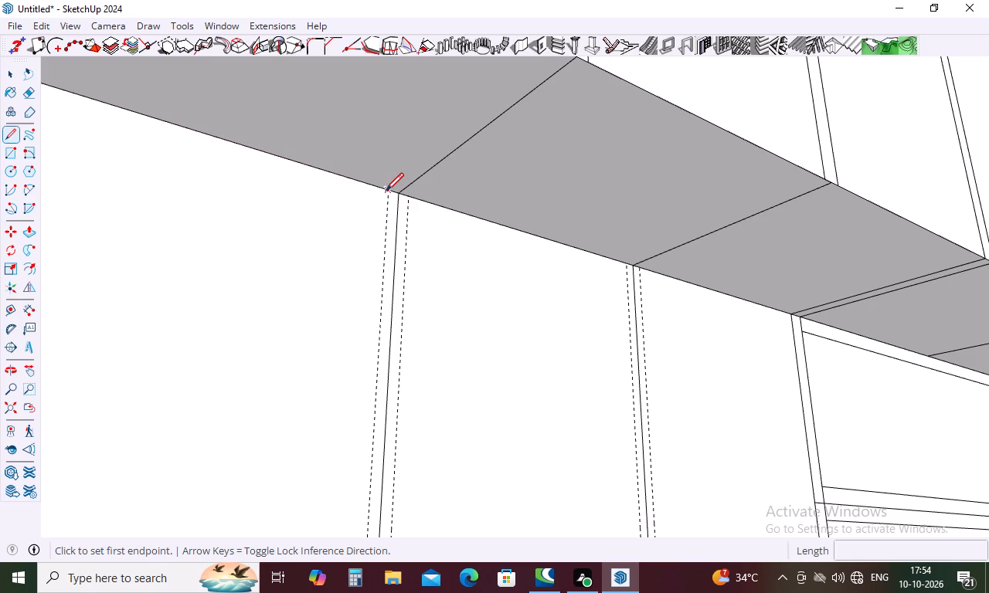
click(386, 191)
scroll(386, 191, down, 10)
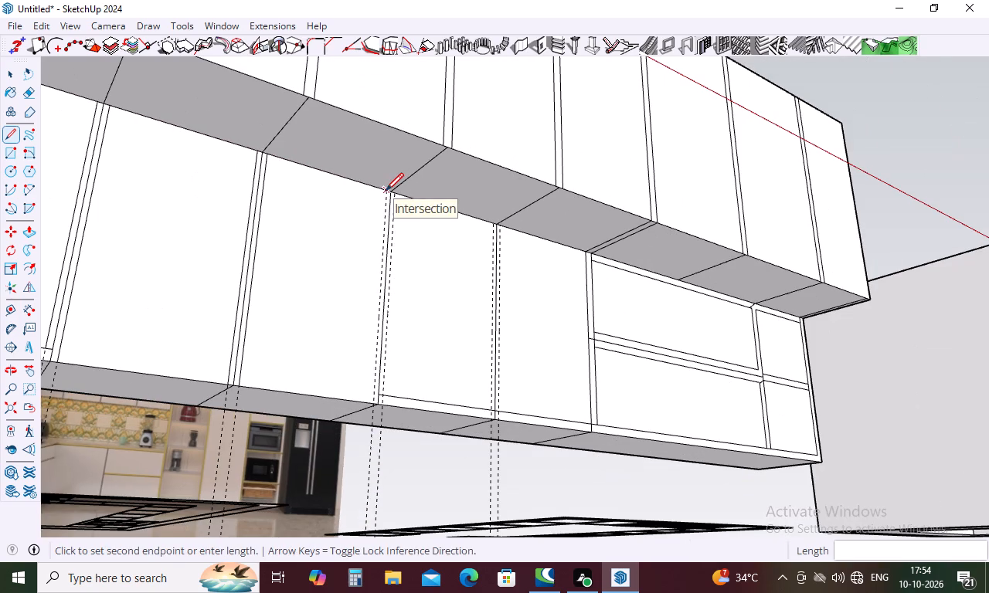
scroll(386, 191, down, 4)
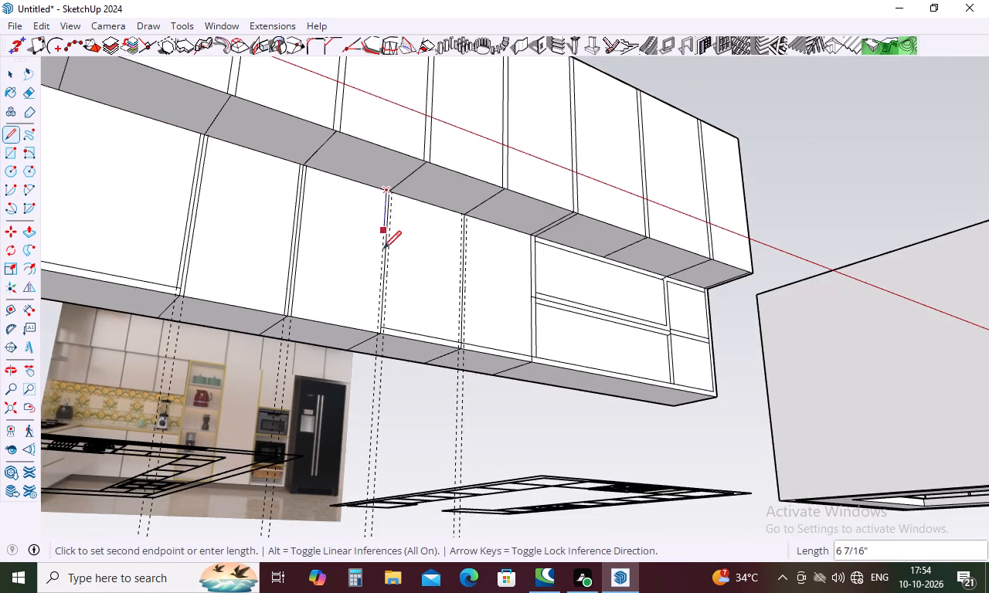
scroll(373, 325, up, 4)
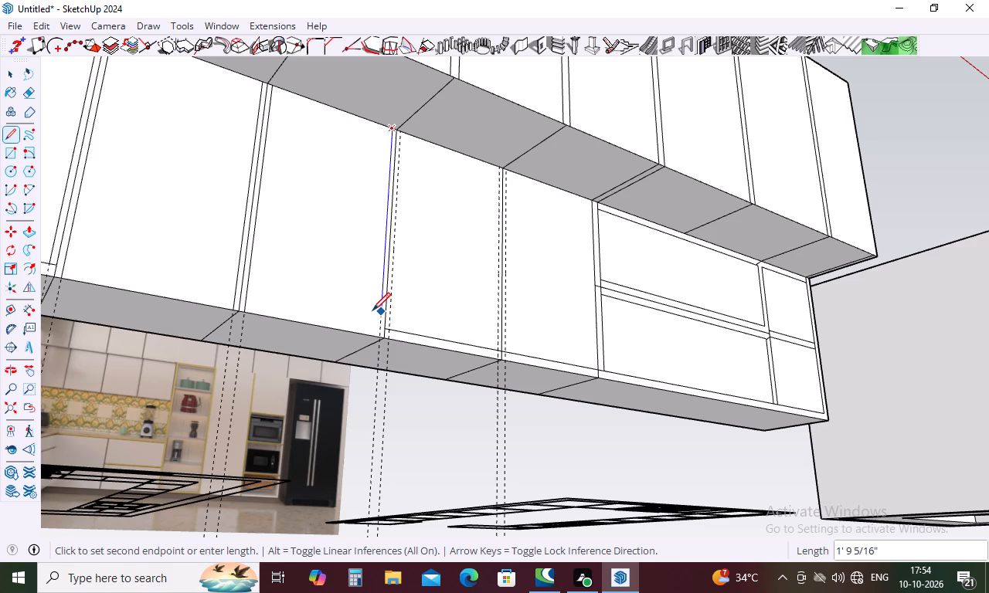
scroll(365, 314, down, 3)
scroll(393, 327, up, 10)
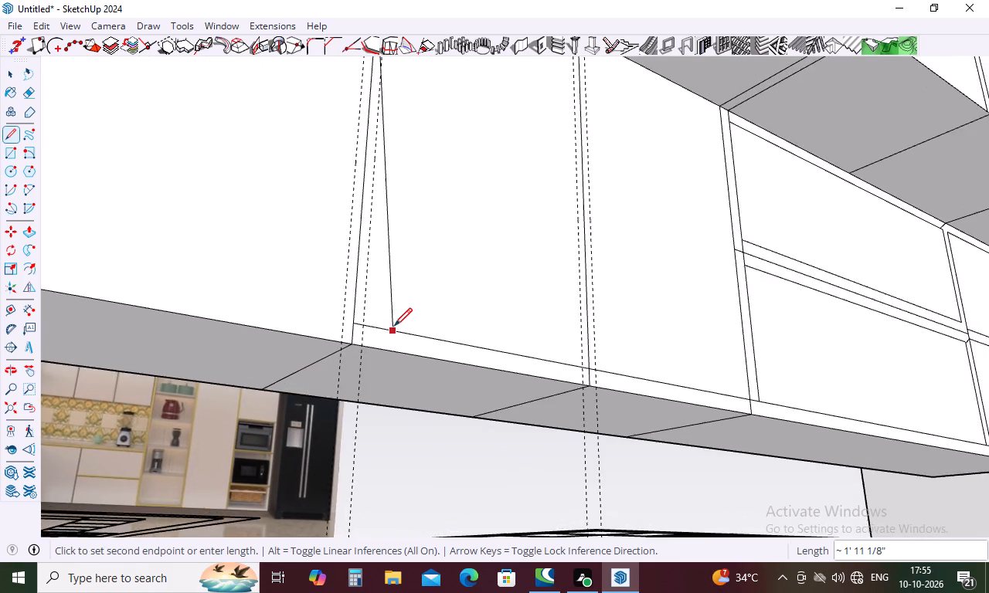
scroll(394, 325, up, 5)
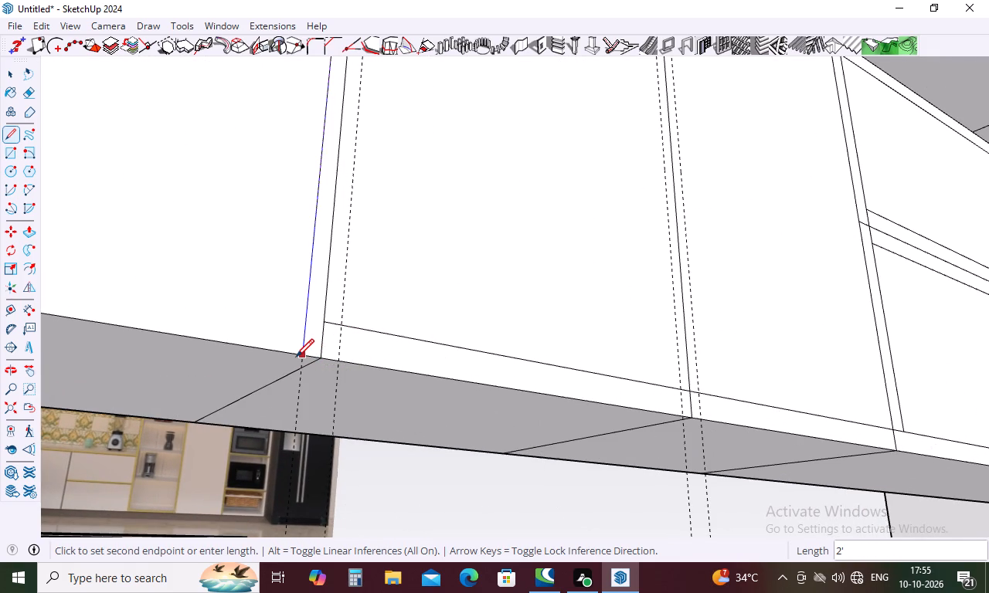
scroll(303, 347, up, 5)
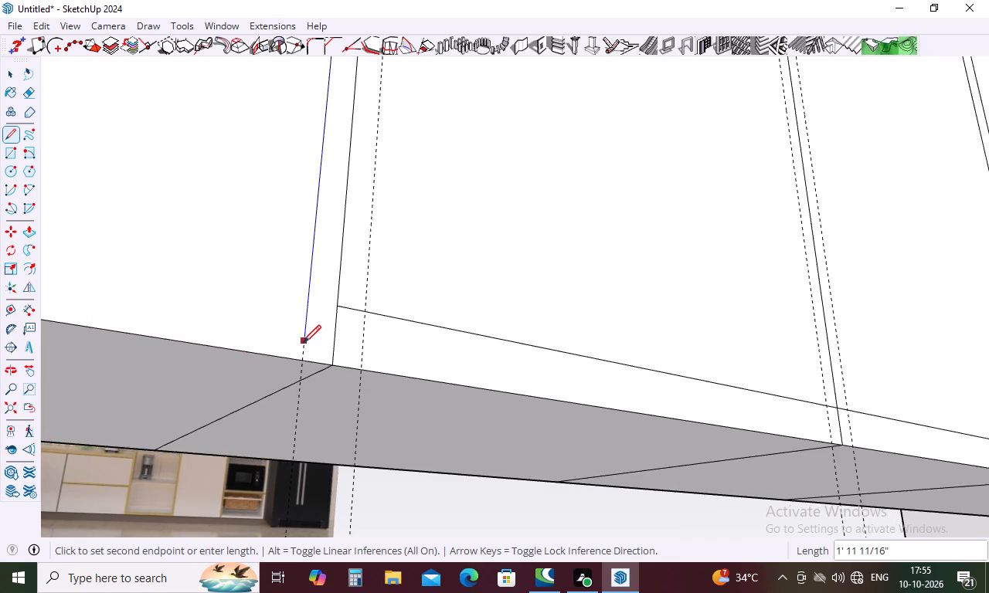
scroll(303, 343, up, 10)
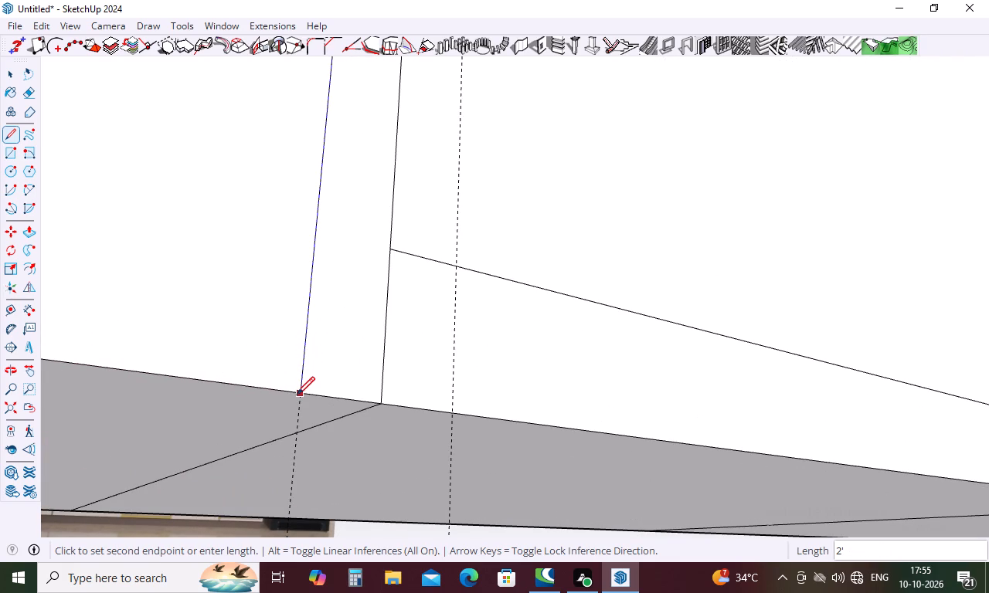
click(301, 395)
Draw a 2' vertical line along the fifth division's guide nearer the drawer section, past the plinth line to the bottom edge.
scroll(257, 414, down, 11)
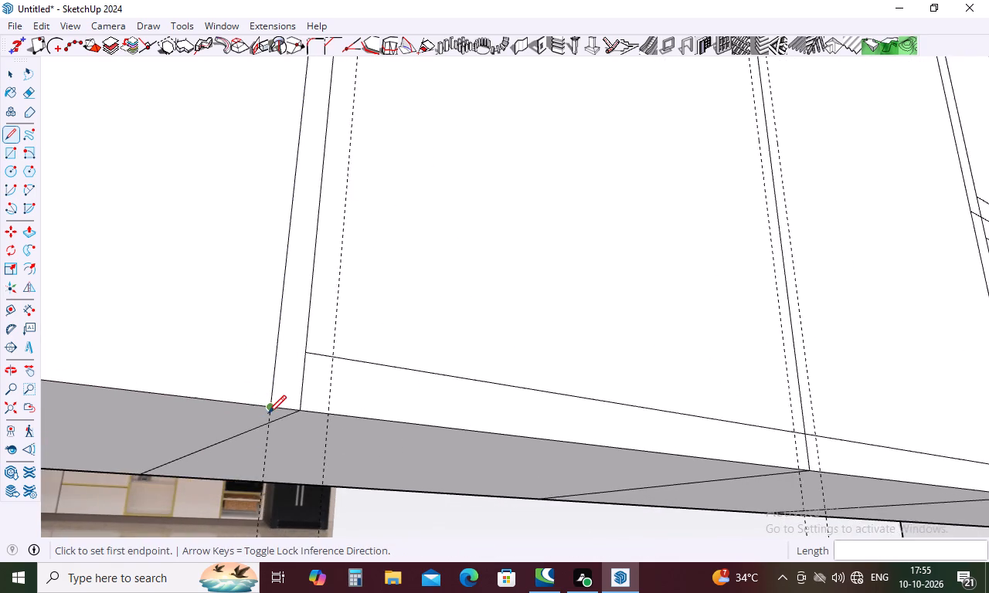
scroll(269, 413, down, 16)
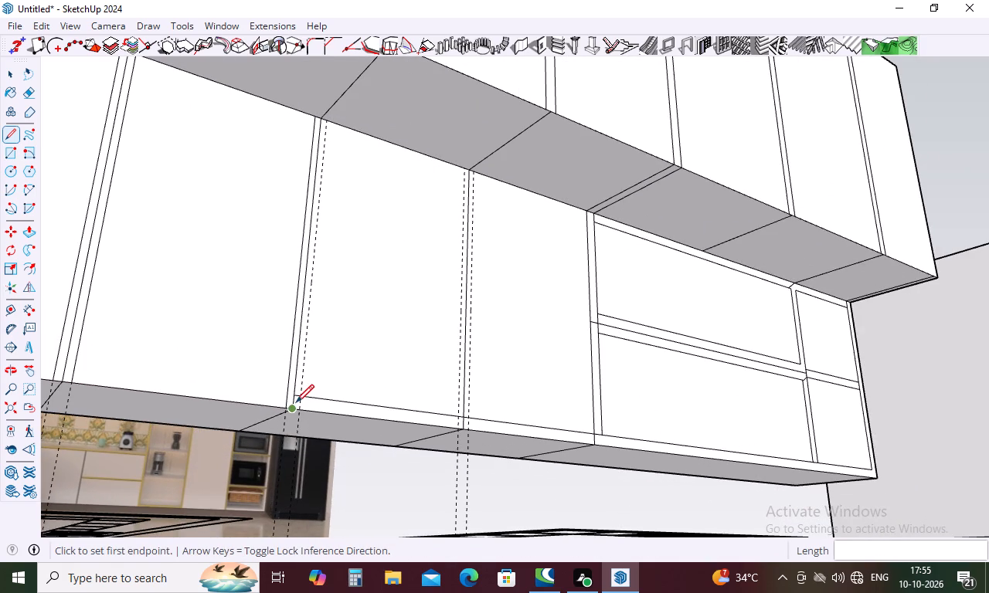
key(l)
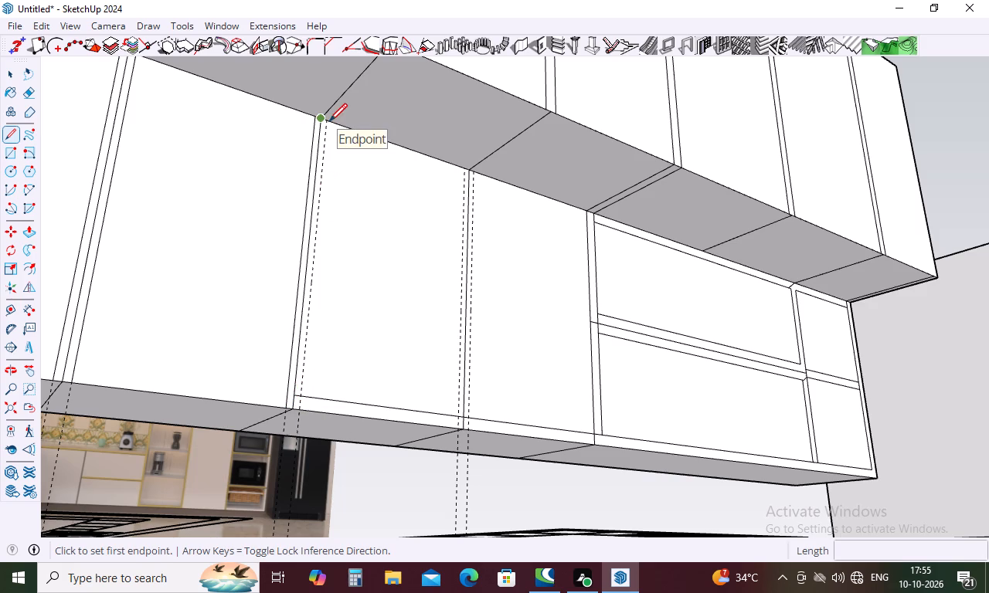
scroll(325, 122, up, 10)
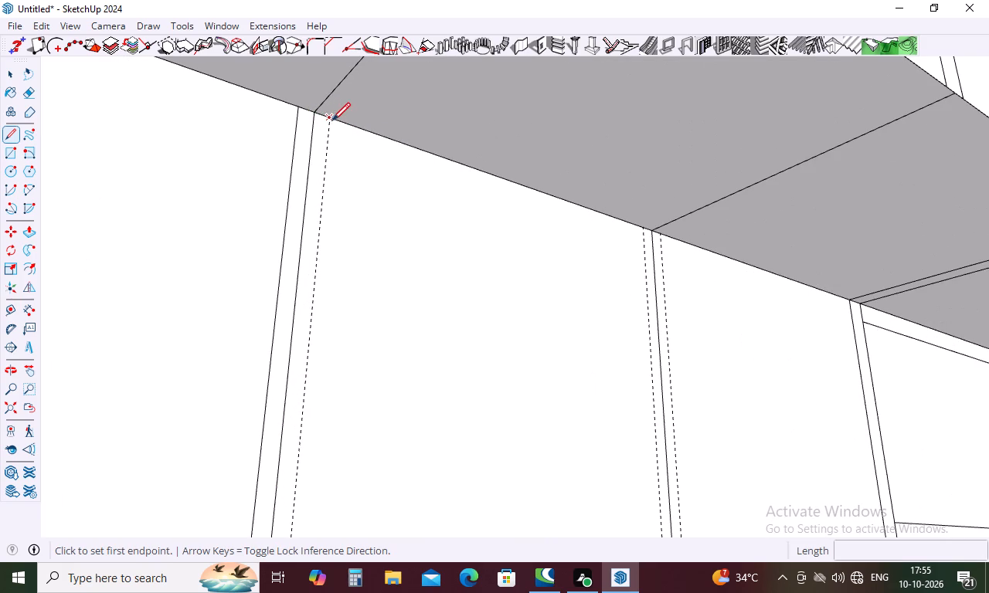
click(332, 120)
scroll(340, 108, down, 10)
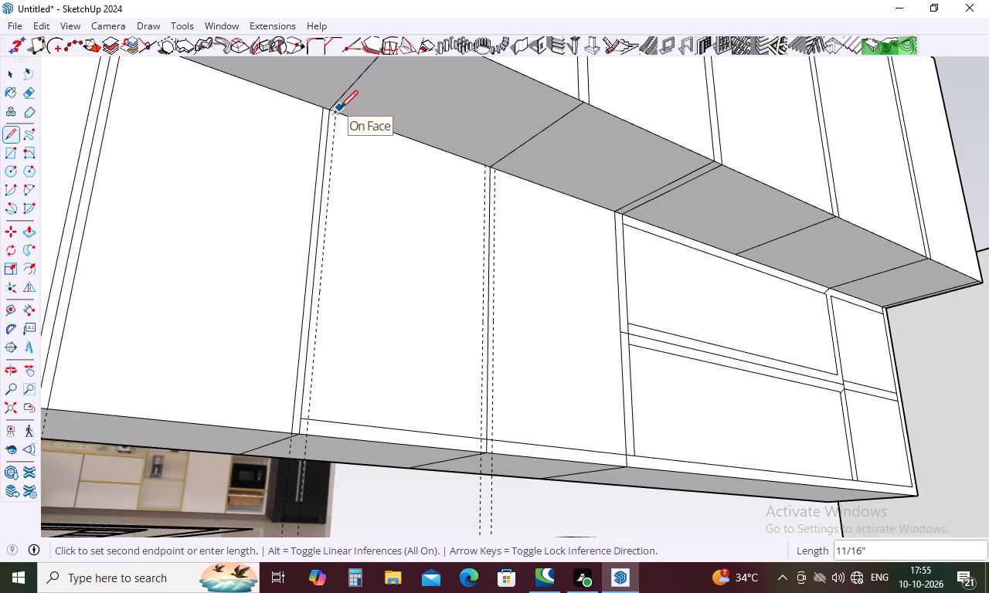
scroll(335, 114, down, 4)
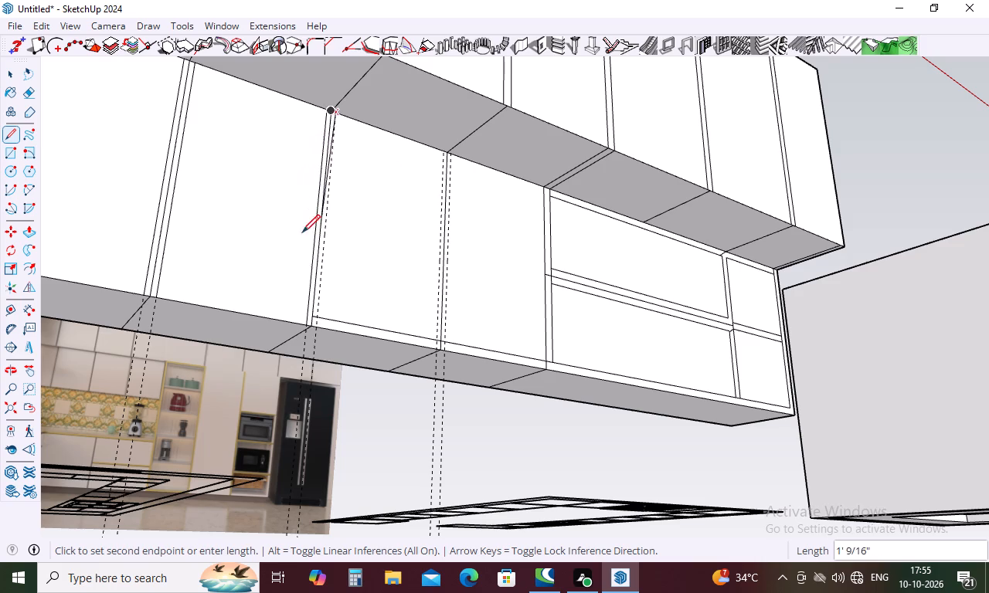
scroll(321, 322, up, 10)
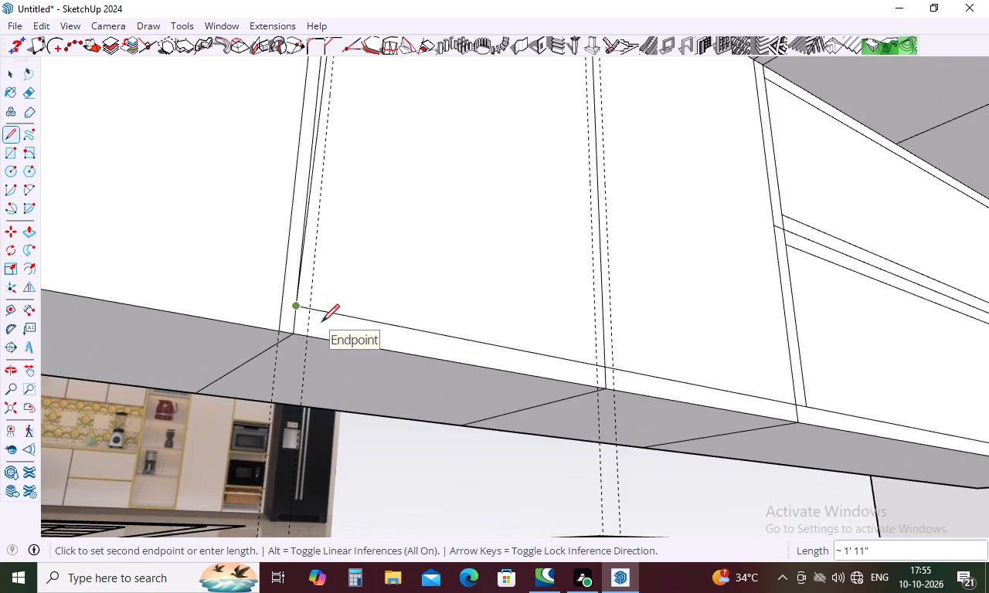
scroll(321, 321, up, 5)
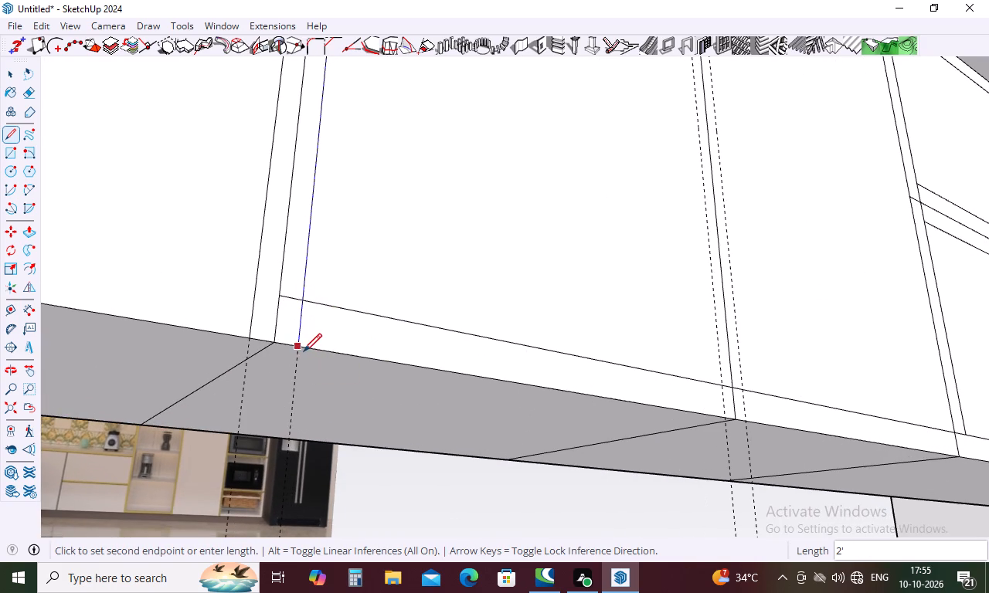
click(304, 351)
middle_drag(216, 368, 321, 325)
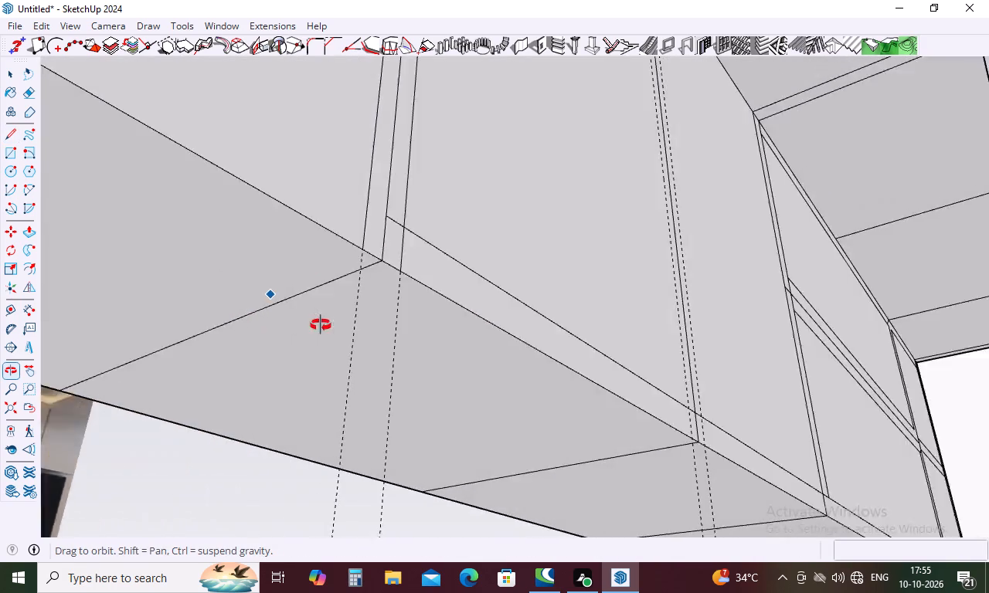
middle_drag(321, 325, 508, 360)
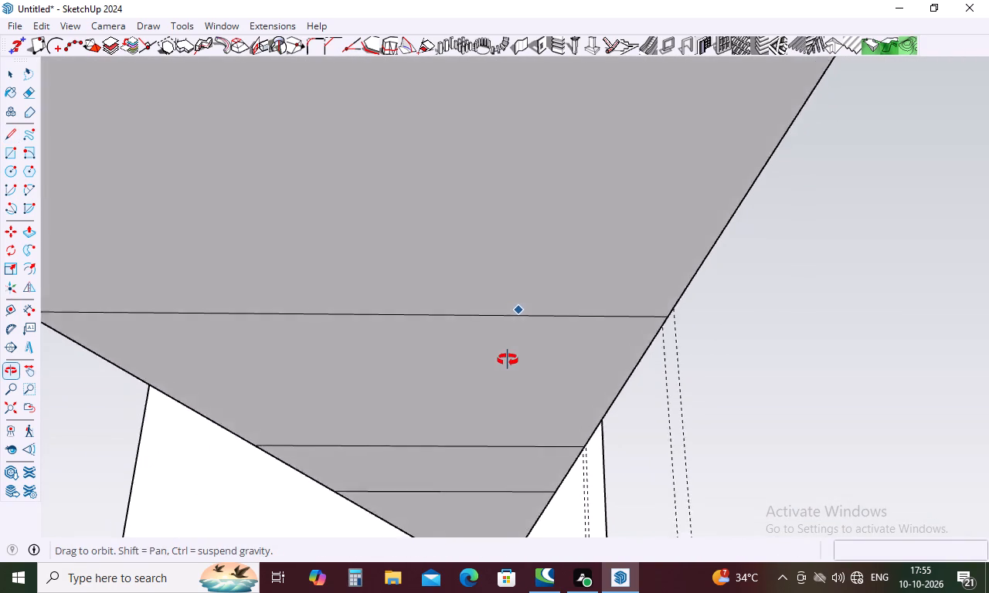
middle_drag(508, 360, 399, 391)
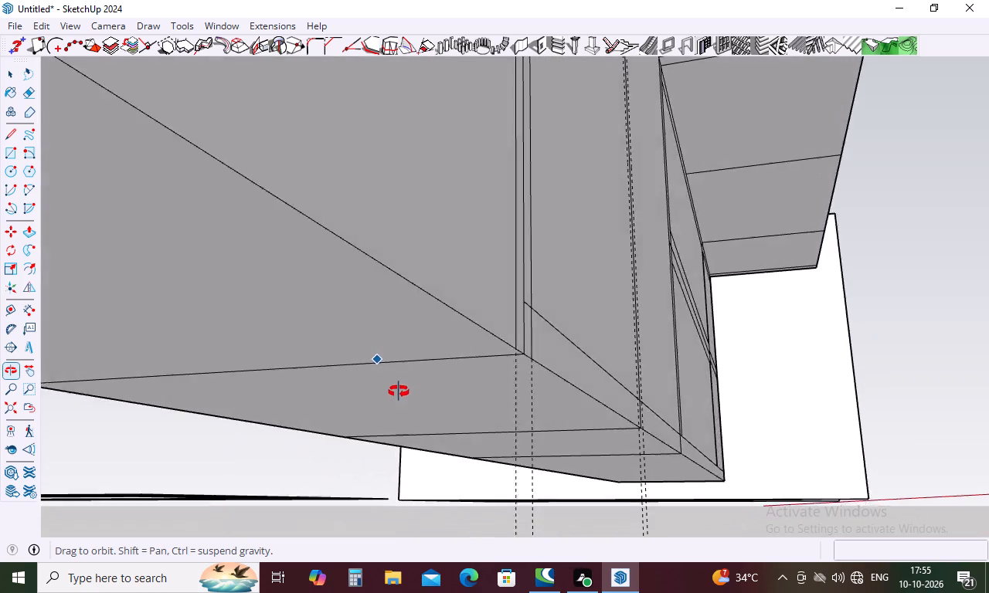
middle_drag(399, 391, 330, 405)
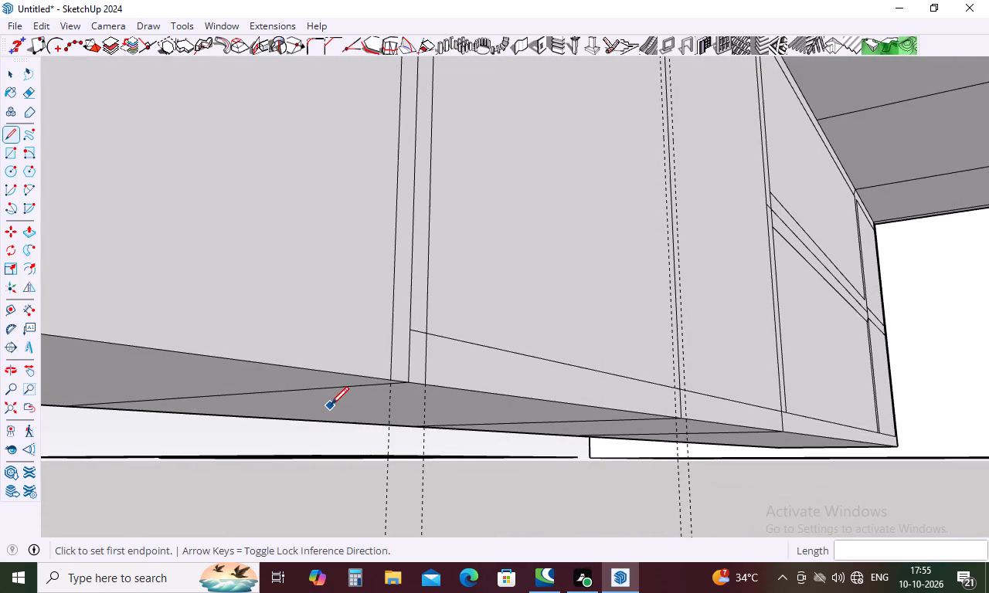
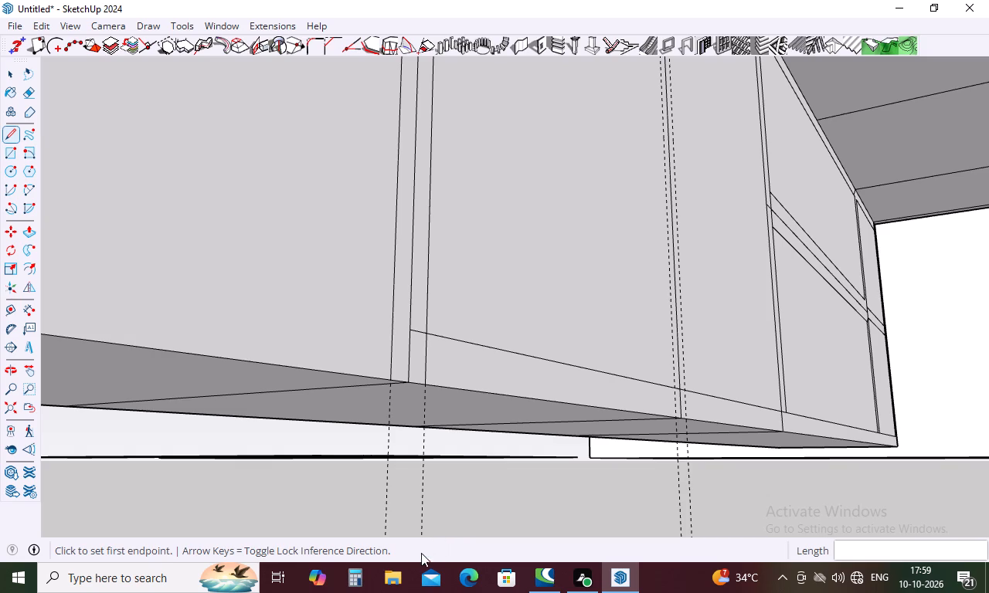
Draw a 2' vertical line along the sixth division's guide nearer the fifth division, from the bottom edge to the top edge.
scroll(488, 423, down, 4)
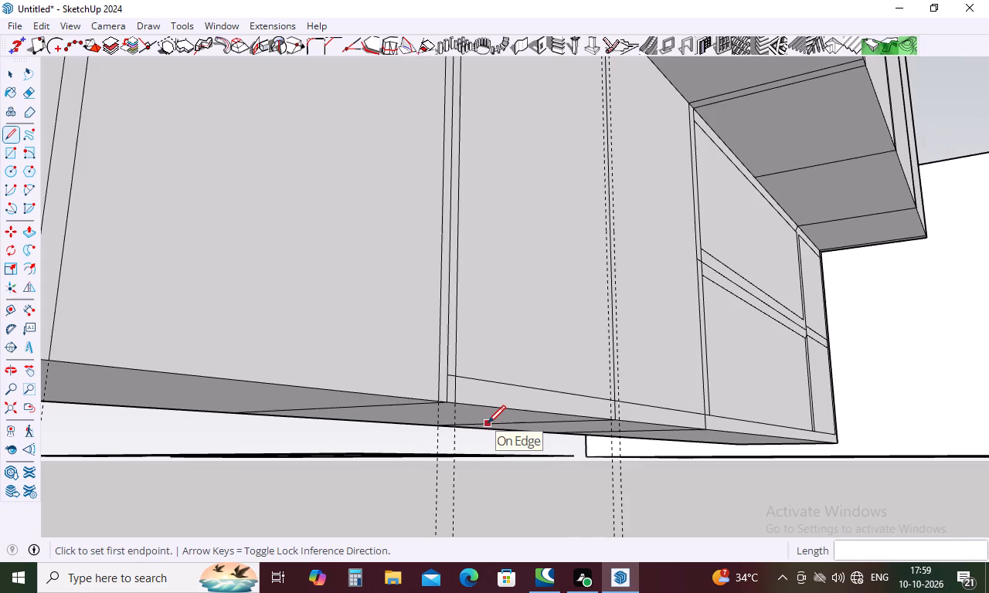
scroll(488, 423, down, 9)
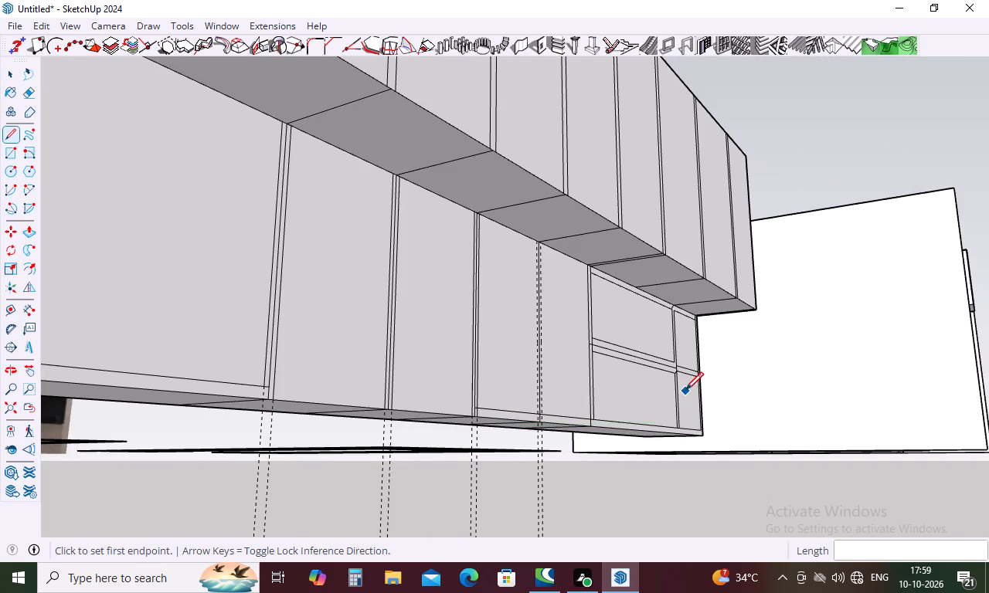
scroll(685, 390, up, 4)
scroll(406, 444, up, 9)
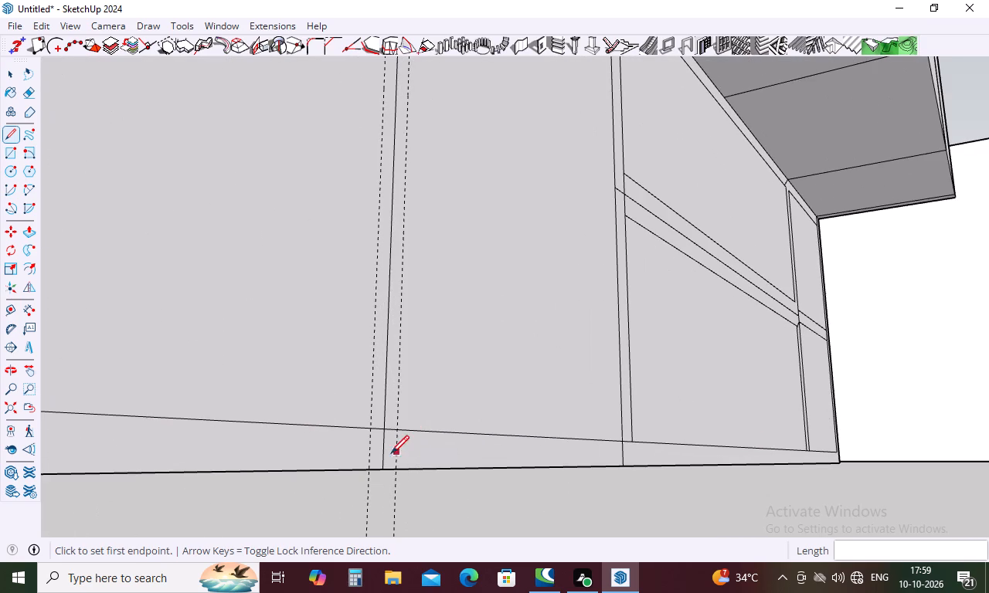
click(367, 467)
scroll(356, 534, down, 9)
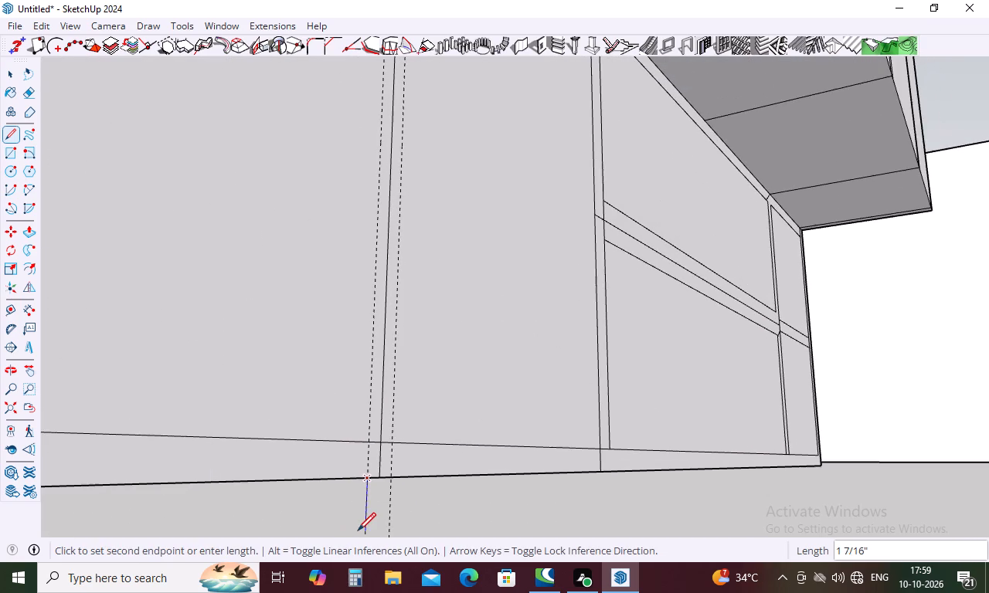
scroll(359, 520, down, 15)
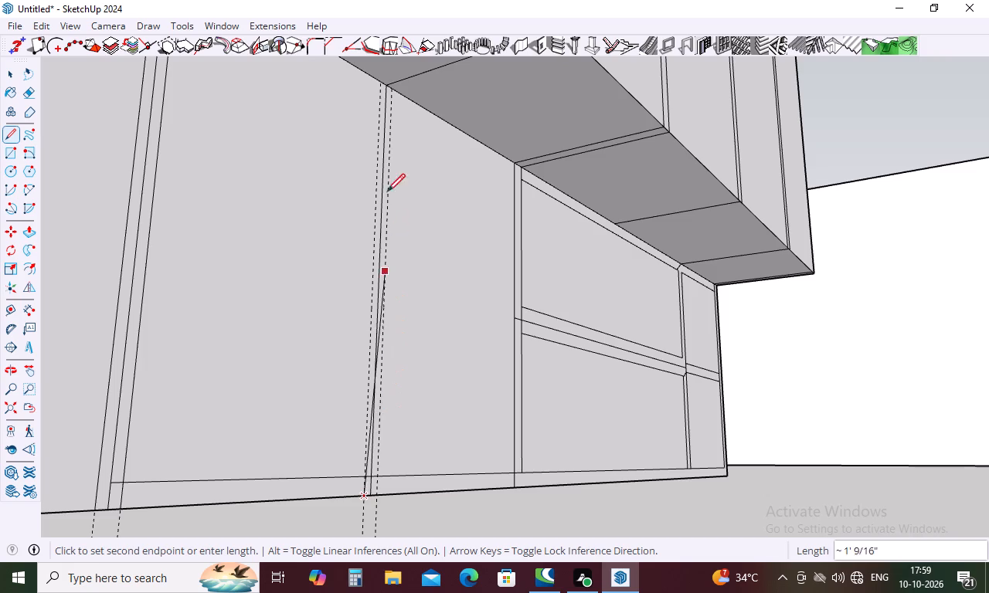
scroll(387, 77, up, 19)
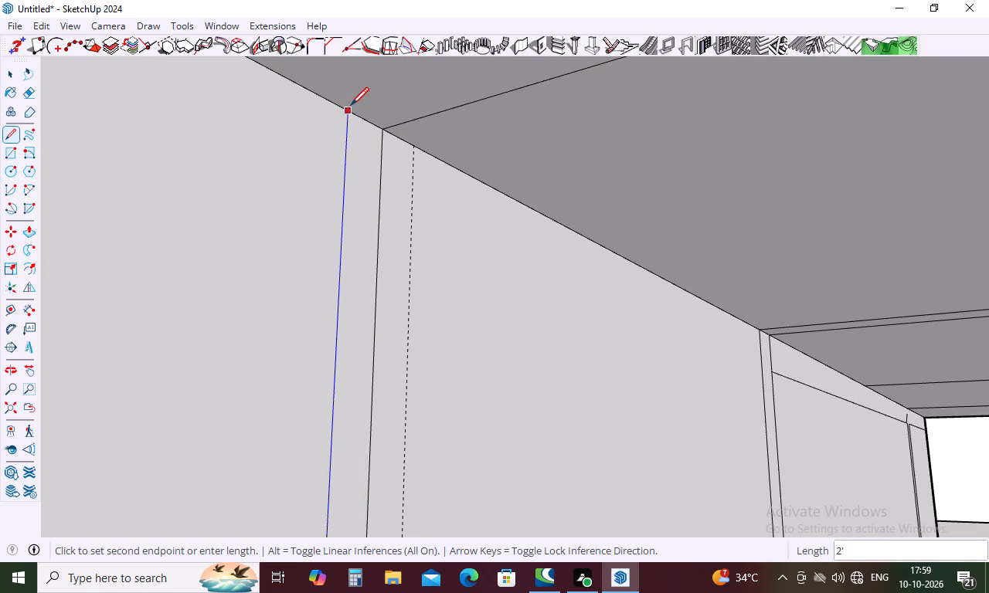
scroll(345, 110, up, 3)
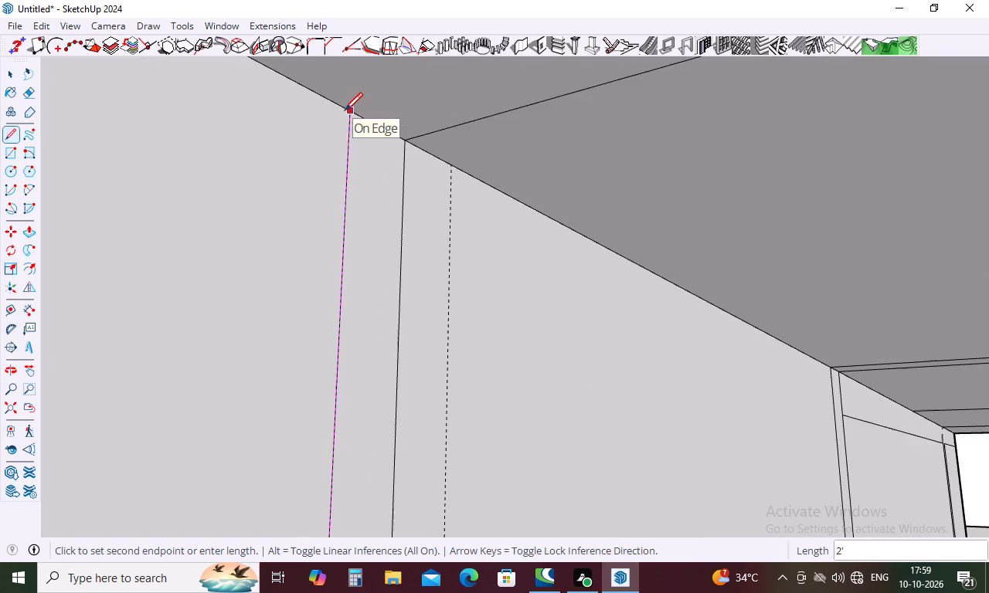
scroll(345, 110, up, 18)
scroll(364, 106, up, 5)
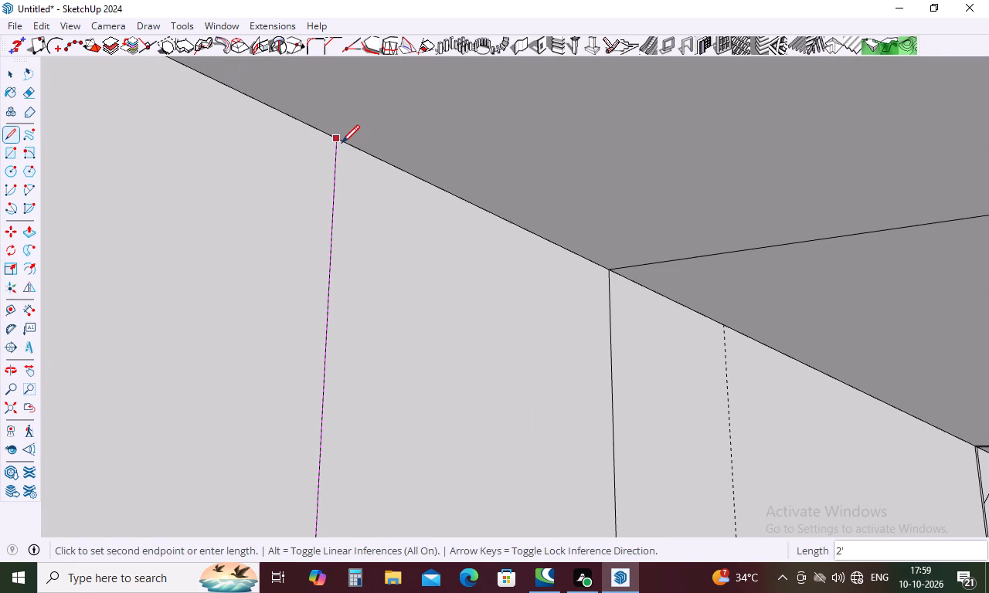
scroll(332, 137, up, 10)
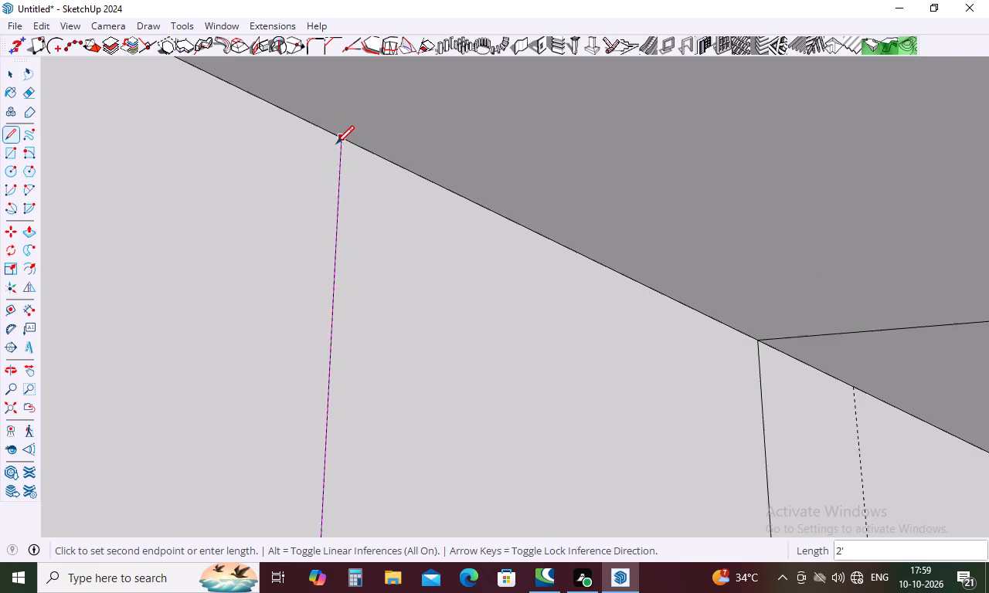
scroll(336, 144, up, 5)
scroll(354, 132, down, 5)
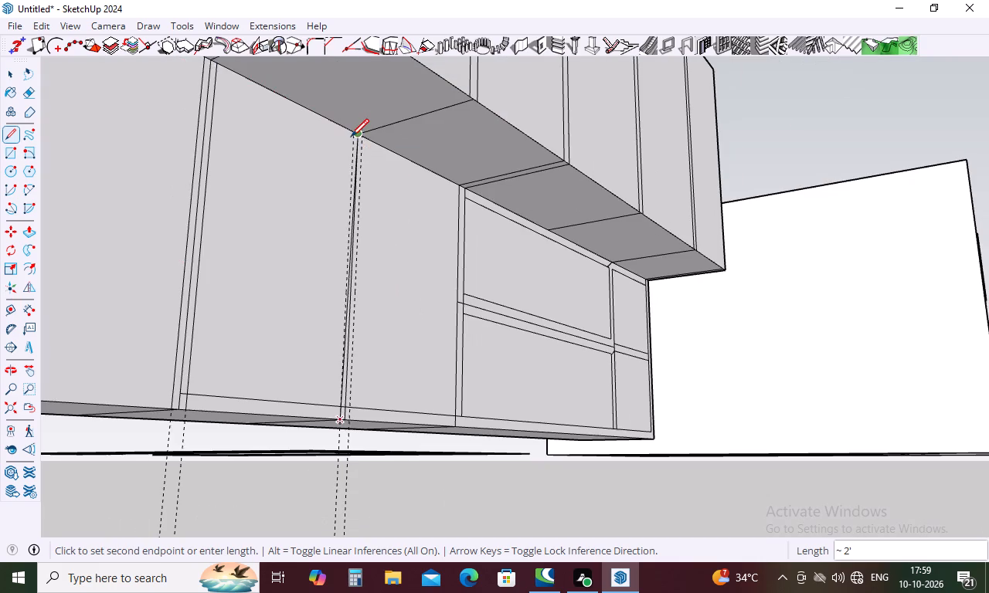
scroll(351, 137, up, 8)
middle_drag(362, 128, 348, 168)
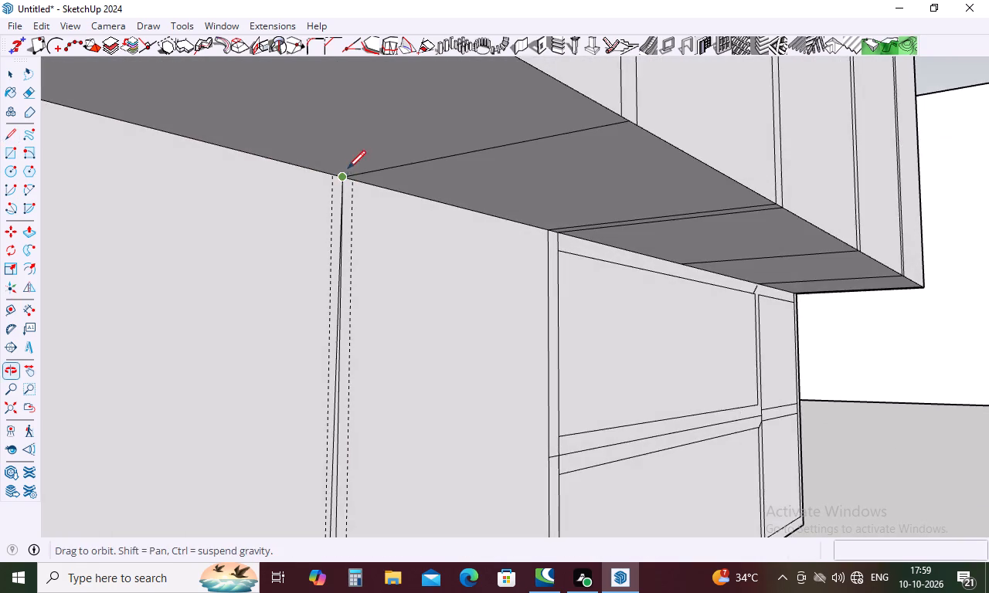
scroll(346, 174, up, 5)
click(324, 175)
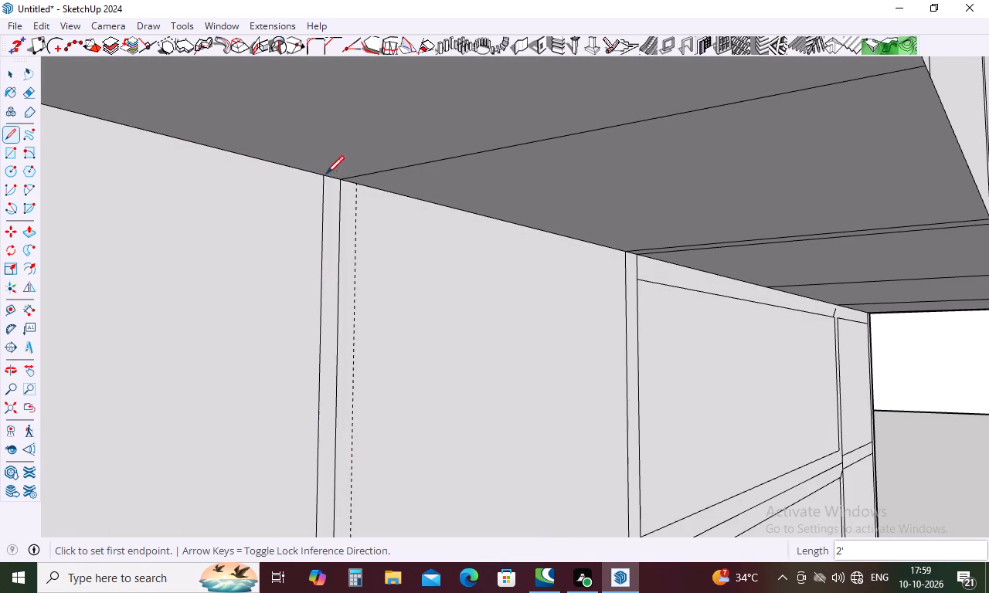
Draw a 2' vertical line along the sixth division's guide nearer the drawer section, from the top edge to the bottom edge.
click(358, 184)
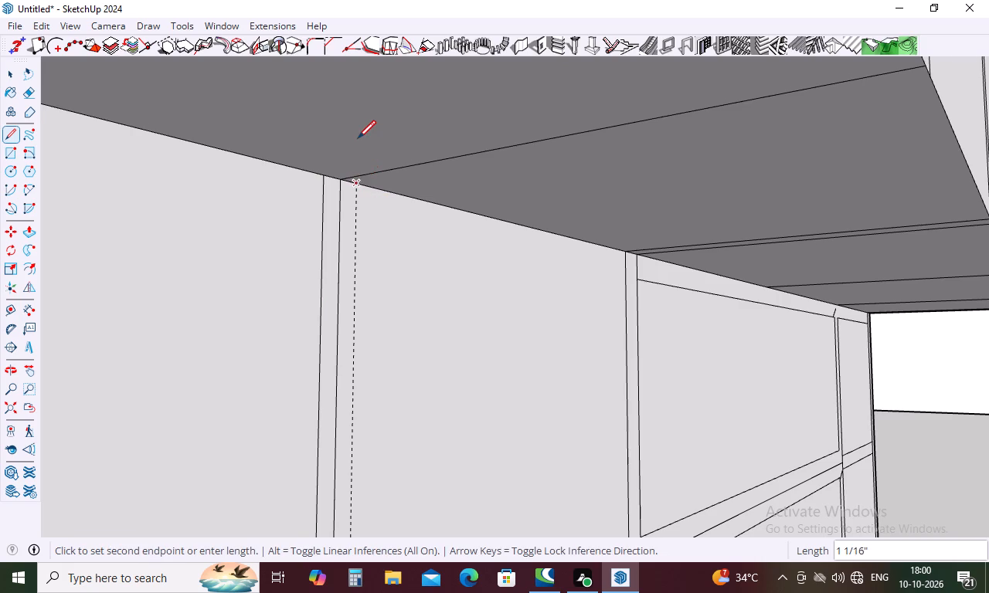
scroll(358, 138, down, 16)
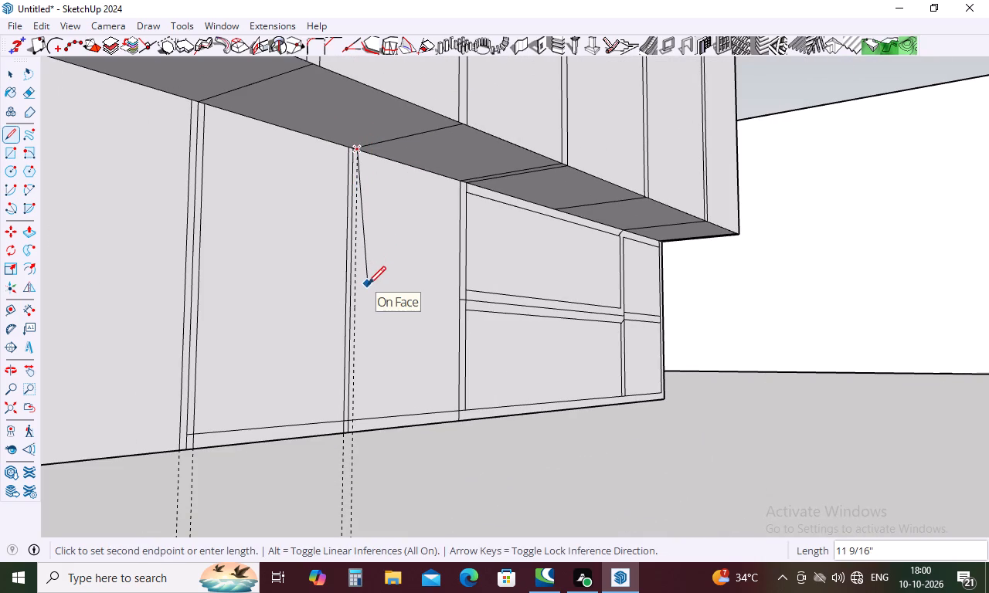
scroll(342, 437, up, 7)
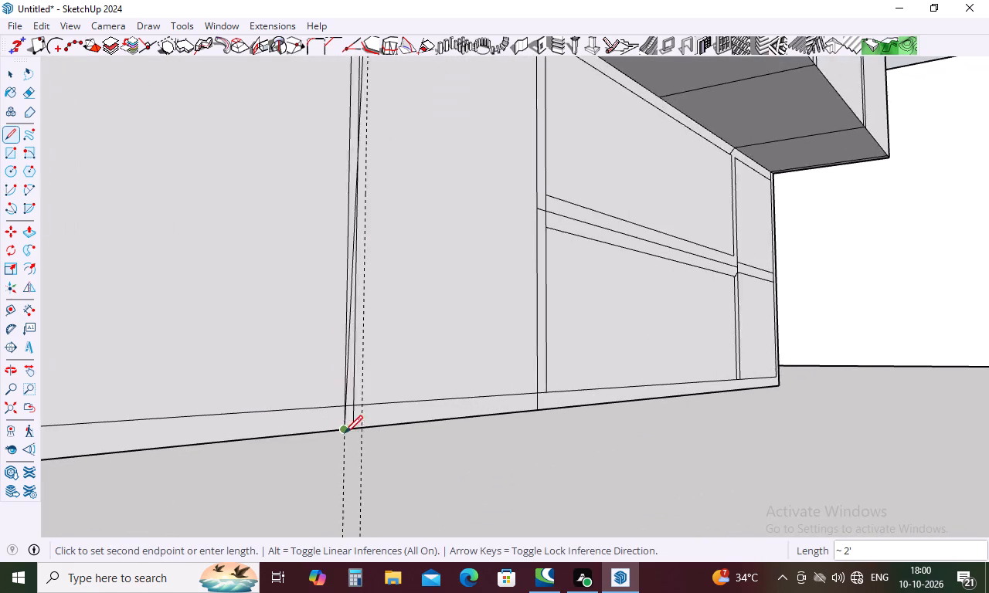
scroll(360, 432, up, 11)
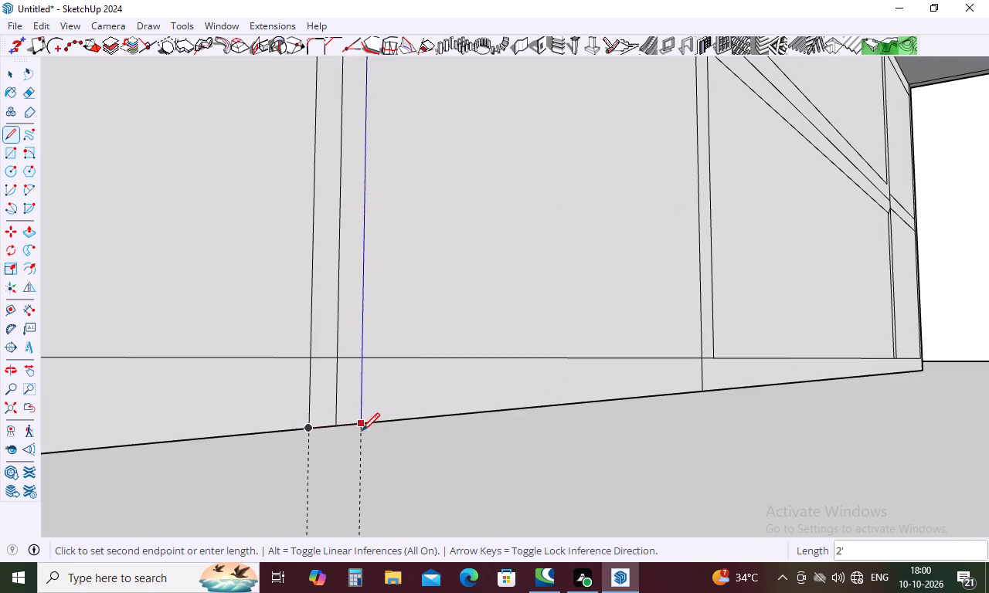
scroll(367, 425, up, 13)
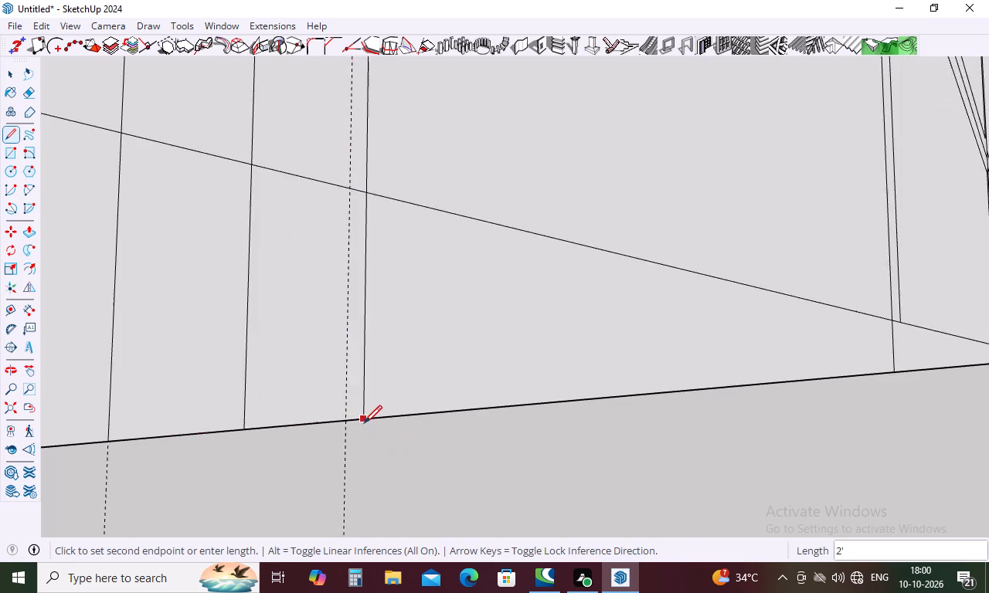
scroll(364, 423, up, 6)
click(332, 420)
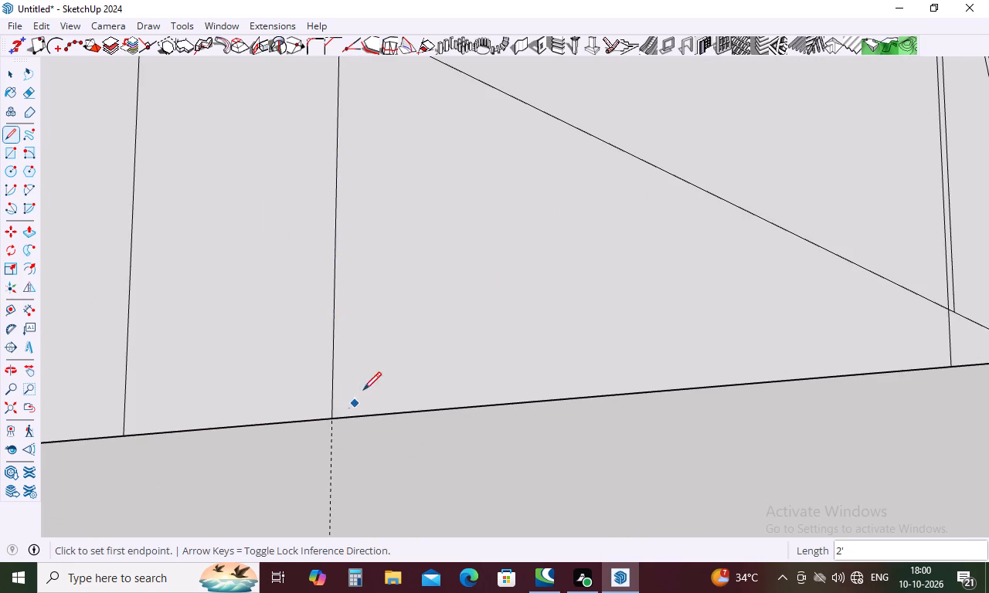
scroll(366, 375, down, 20)
scroll(378, 378, down, 7)
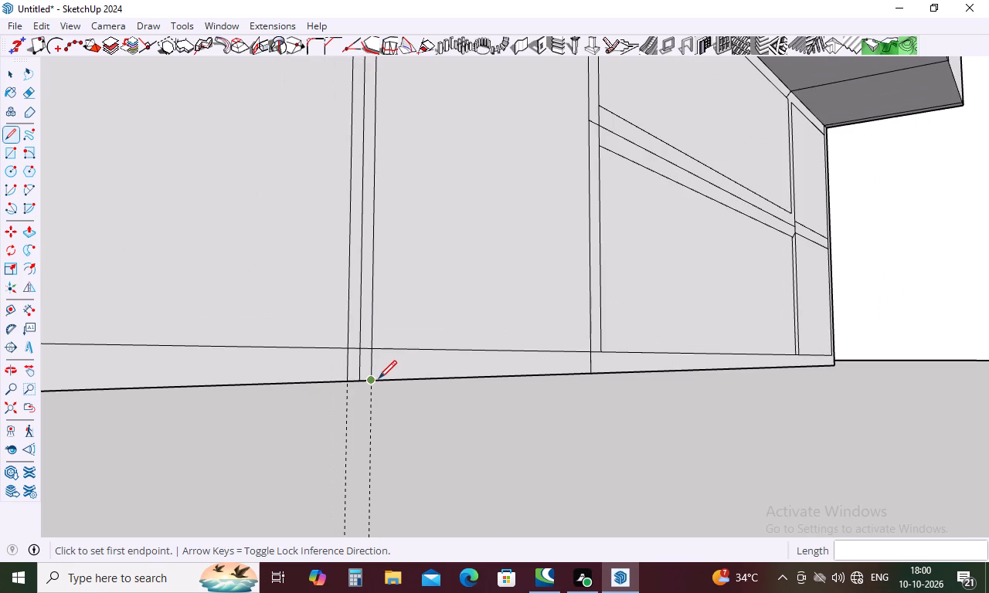
key(space)
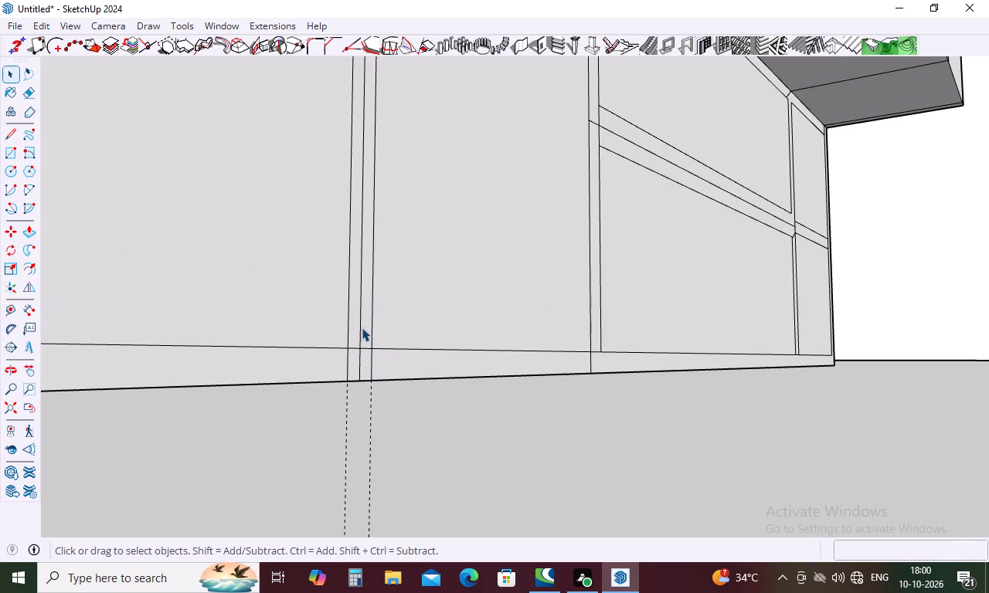
Examine the whole modelled cabinet run against the reference kitchen photos.
scroll(388, 337, down, 6)
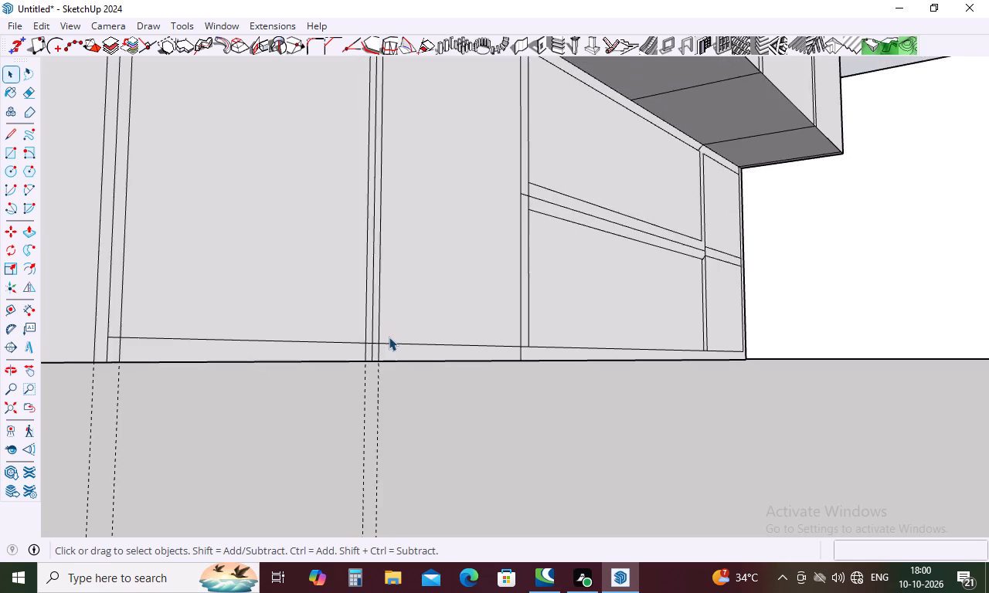
scroll(389, 337, down, 6)
scroll(538, 356, down, 11)
scroll(620, 342, down, 6)
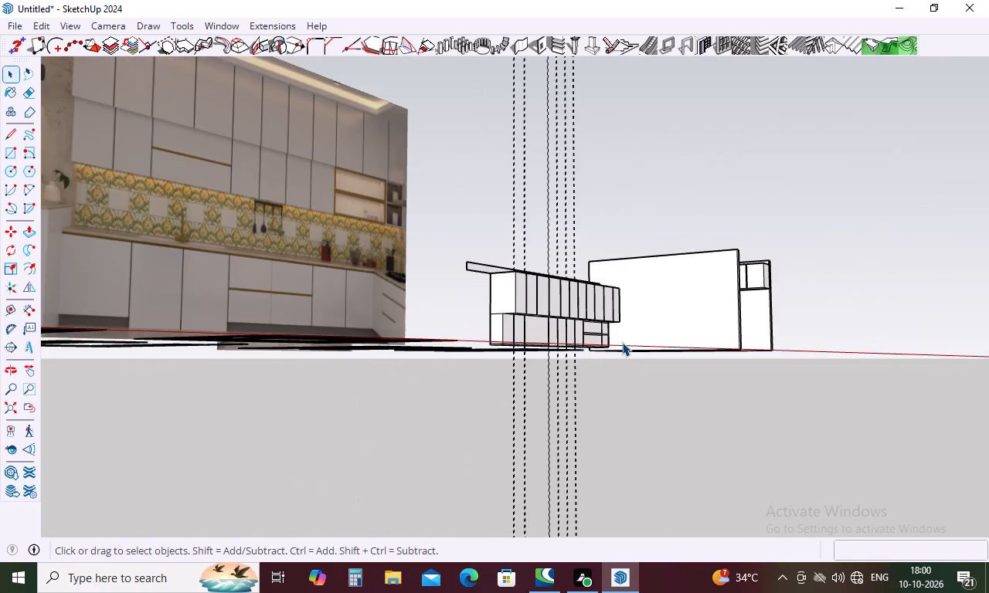
middle_drag(614, 354, 491, 409)
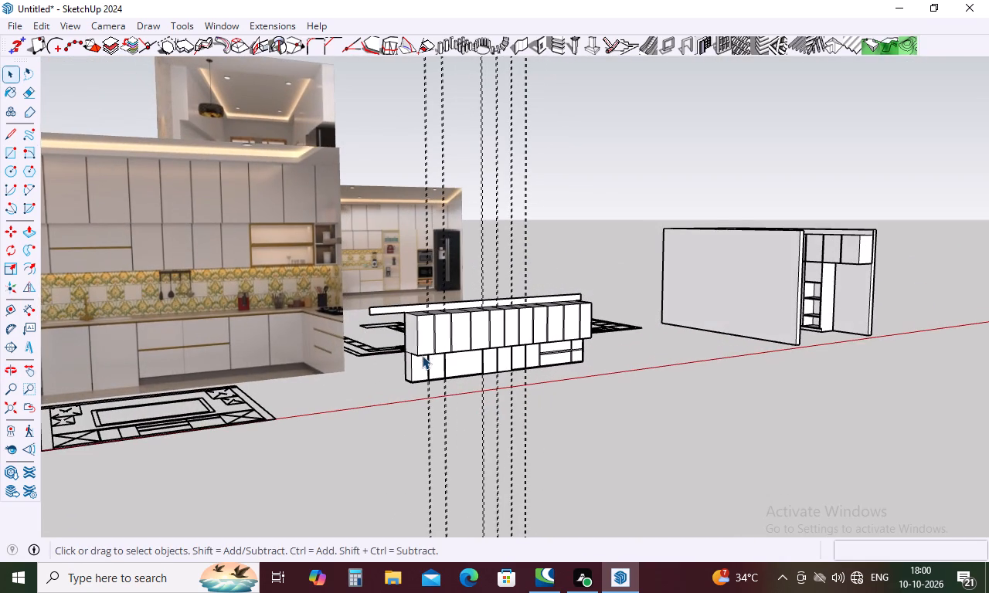
scroll(330, 363, down, 5)
scroll(111, 280, up, 6)
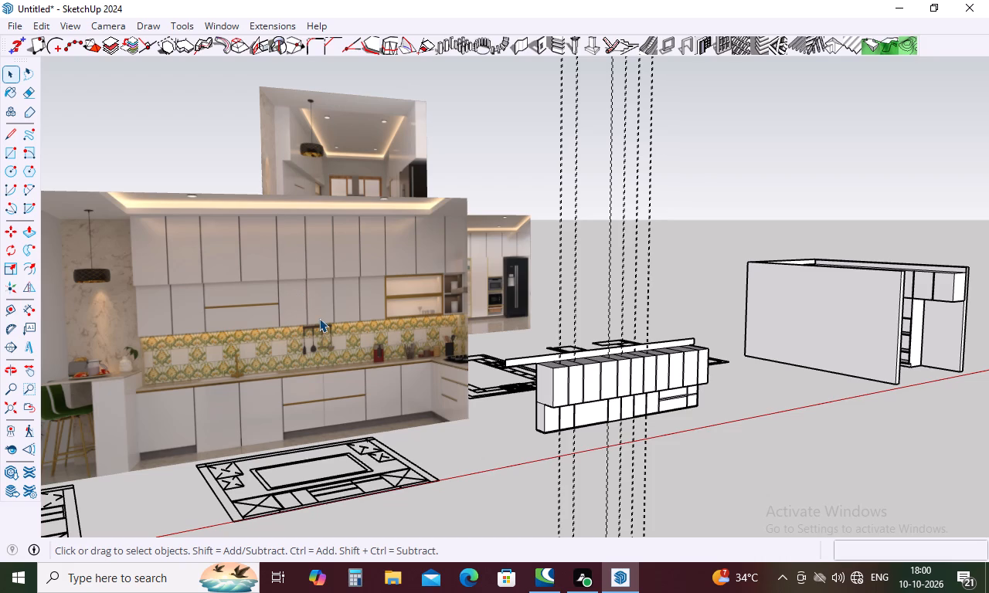
scroll(318, 322, up, 2)
scroll(196, 311, down, 5)
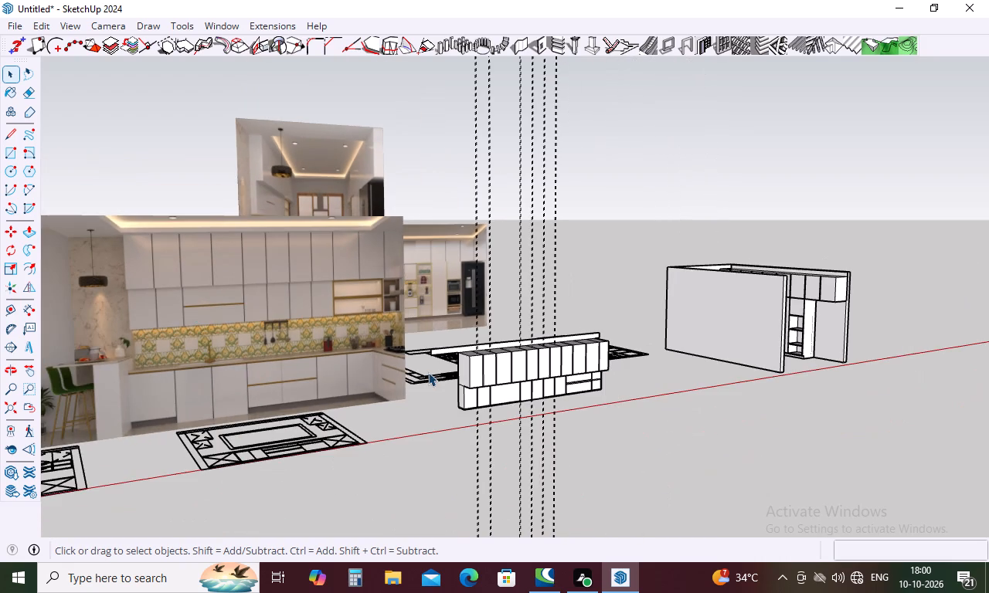
scroll(566, 401, up, 11)
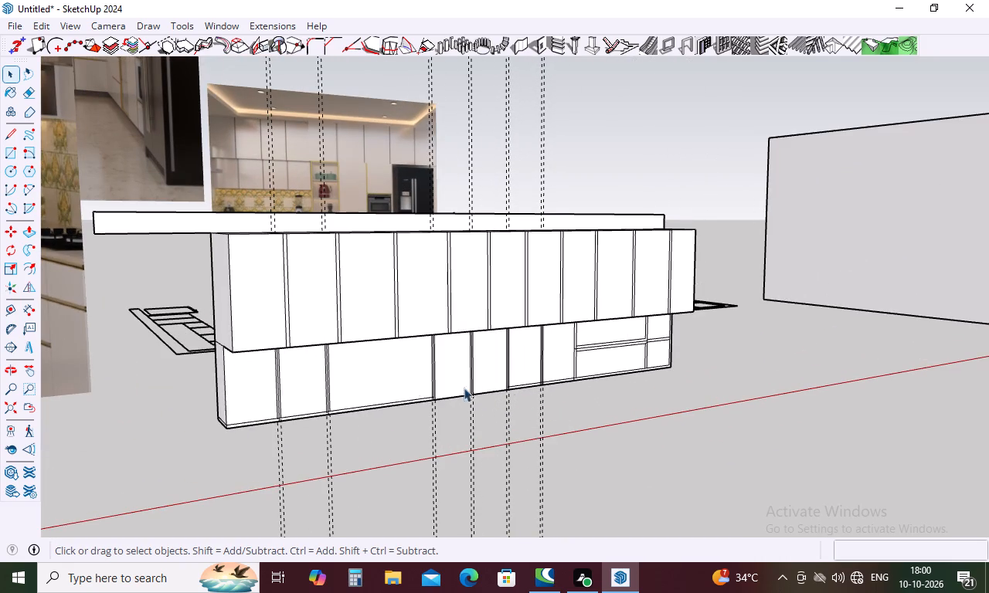
scroll(427, 380, down, 10)
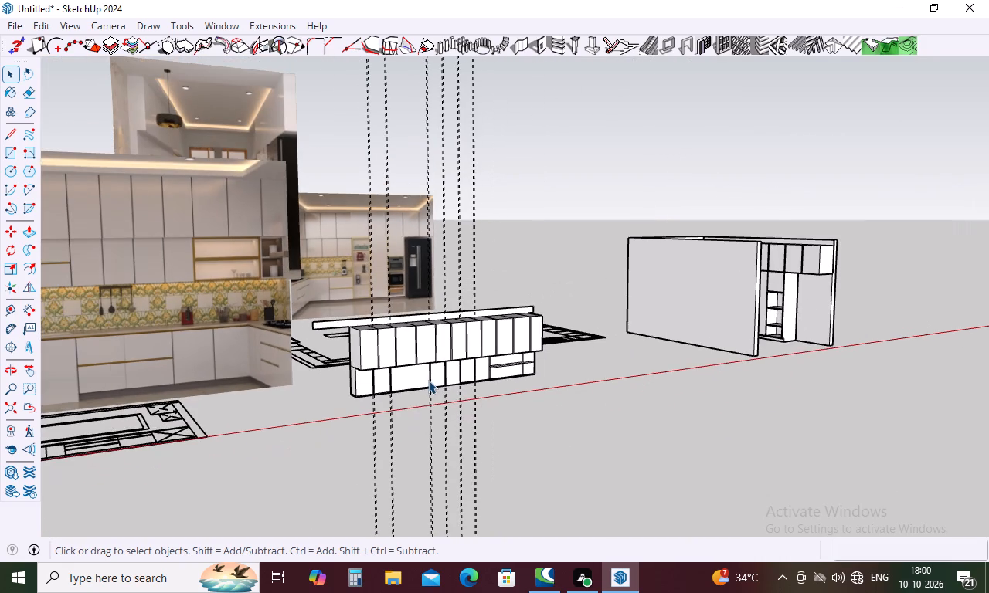
scroll(529, 363, down, 6)
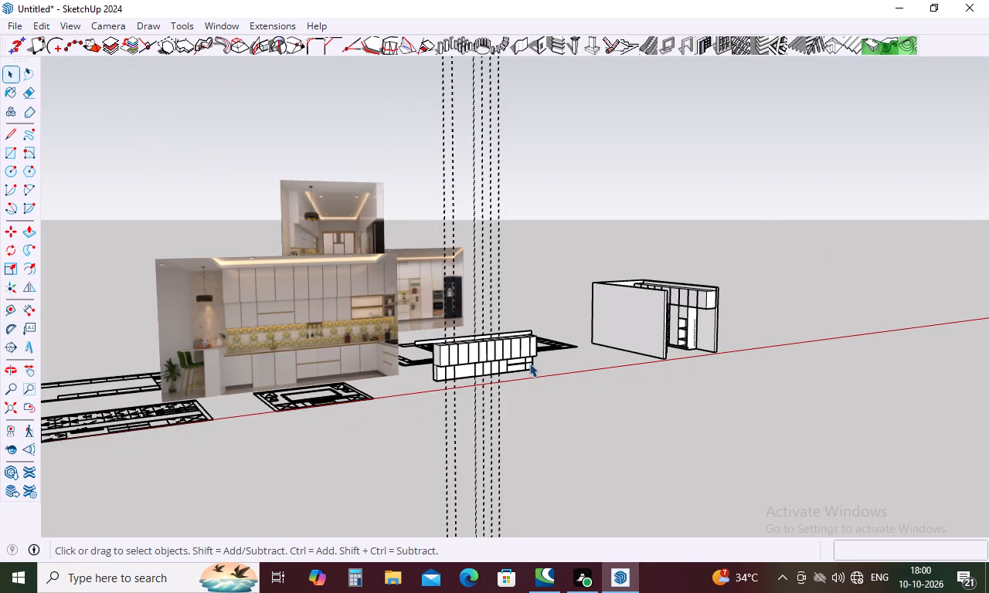
Push the four framed faces of the compartment section at the end of the lower cabinets inward by 10".
scroll(535, 361, up, 12)
middle_drag(535, 368, 521, 303)
scroll(510, 354, up, 2)
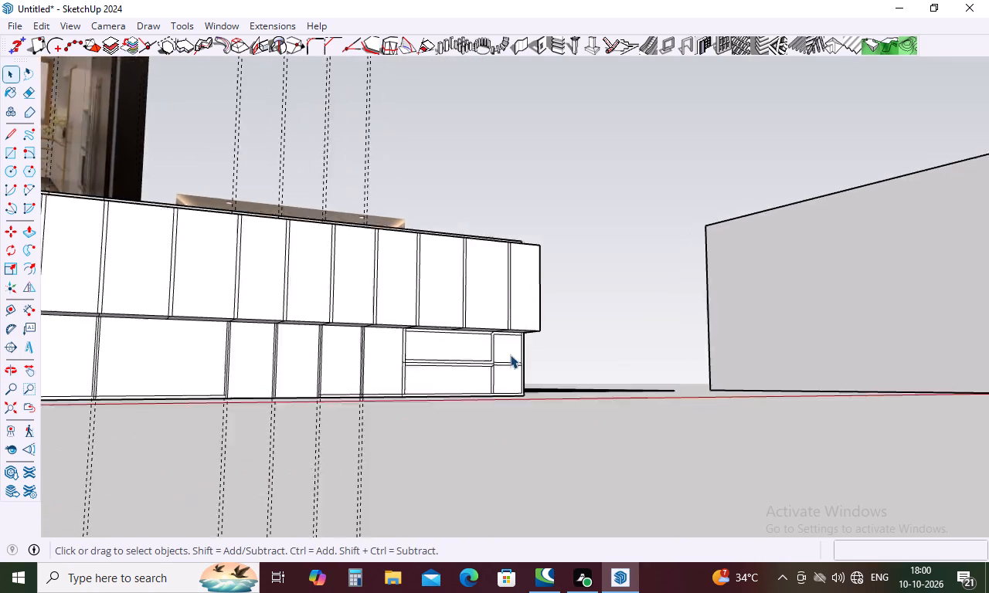
scroll(510, 354, up, 4)
key(p)
click(450, 347)
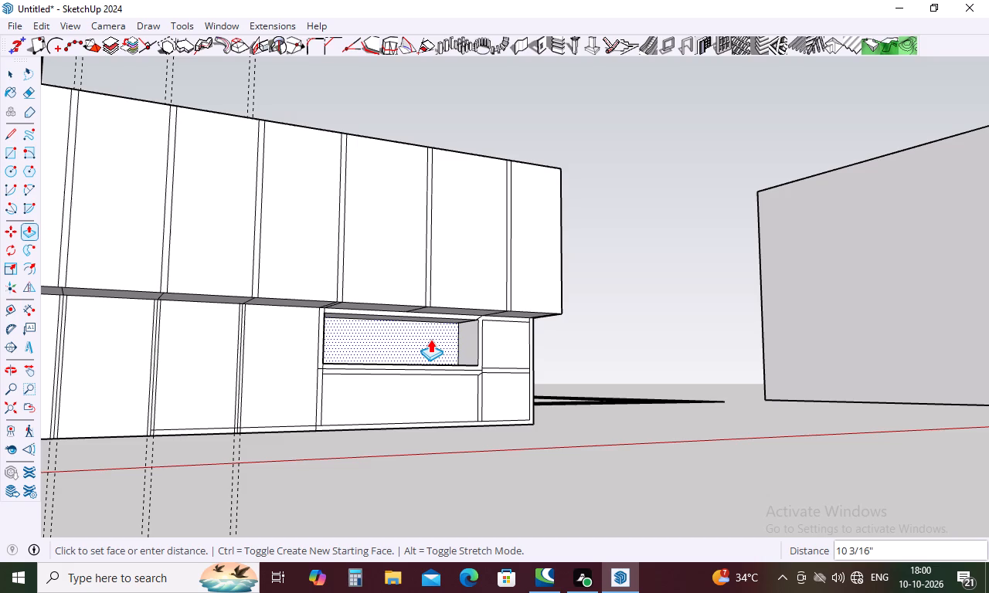
text(10)
key(Return)
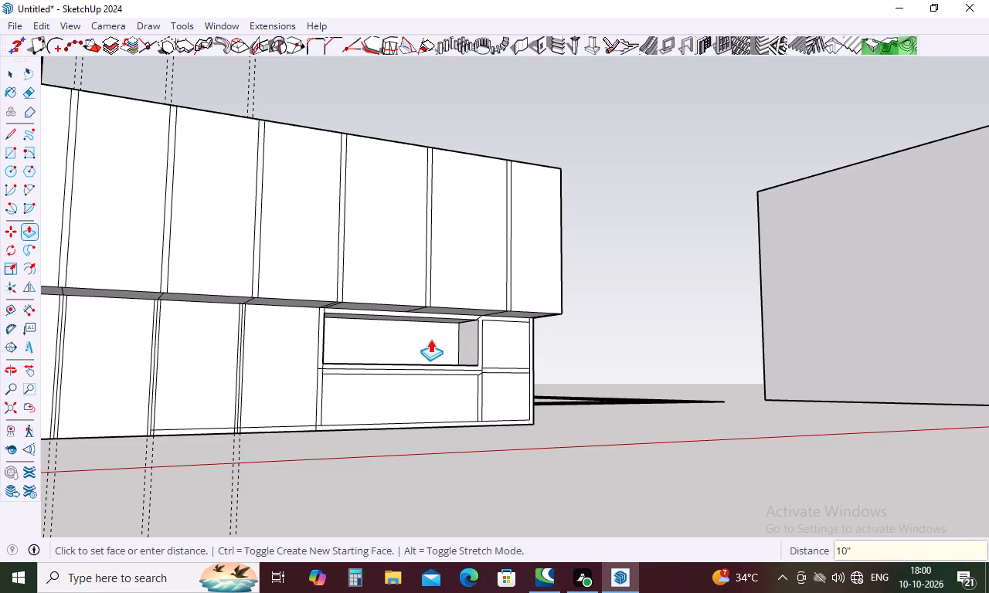
double_click(495, 350)
double_click(433, 397)
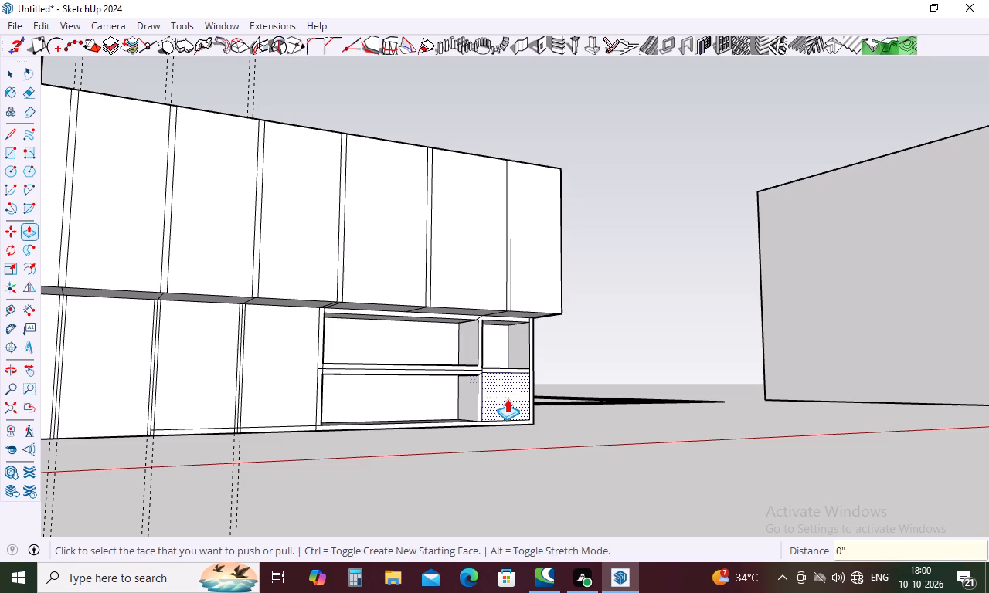
double_click(508, 398)
key(Escape)
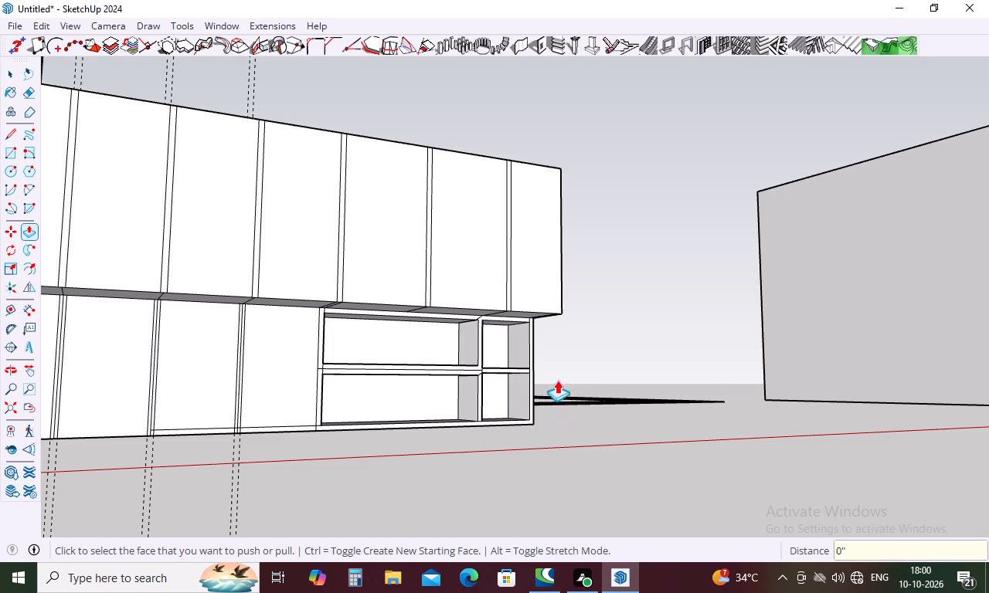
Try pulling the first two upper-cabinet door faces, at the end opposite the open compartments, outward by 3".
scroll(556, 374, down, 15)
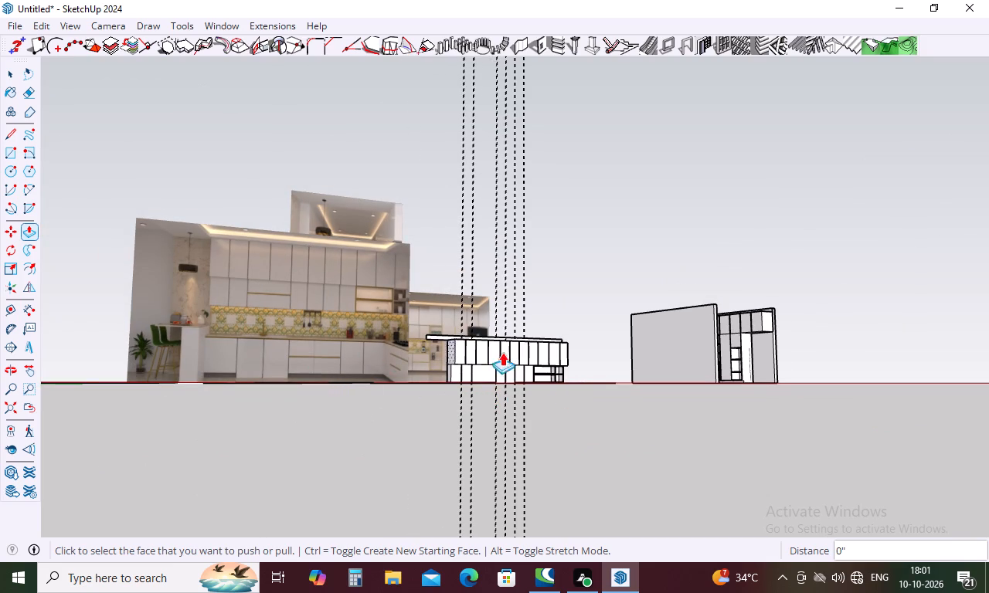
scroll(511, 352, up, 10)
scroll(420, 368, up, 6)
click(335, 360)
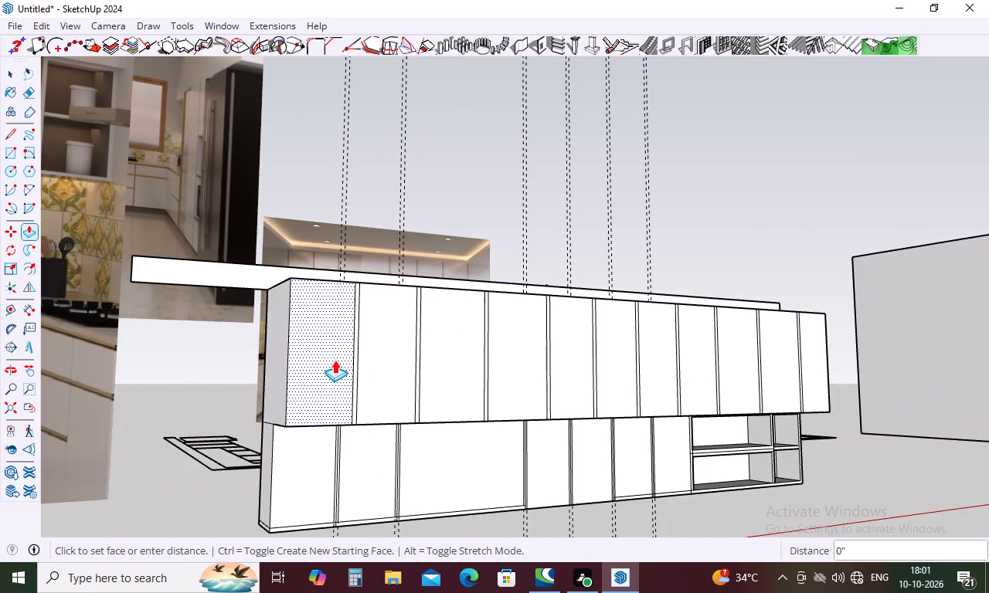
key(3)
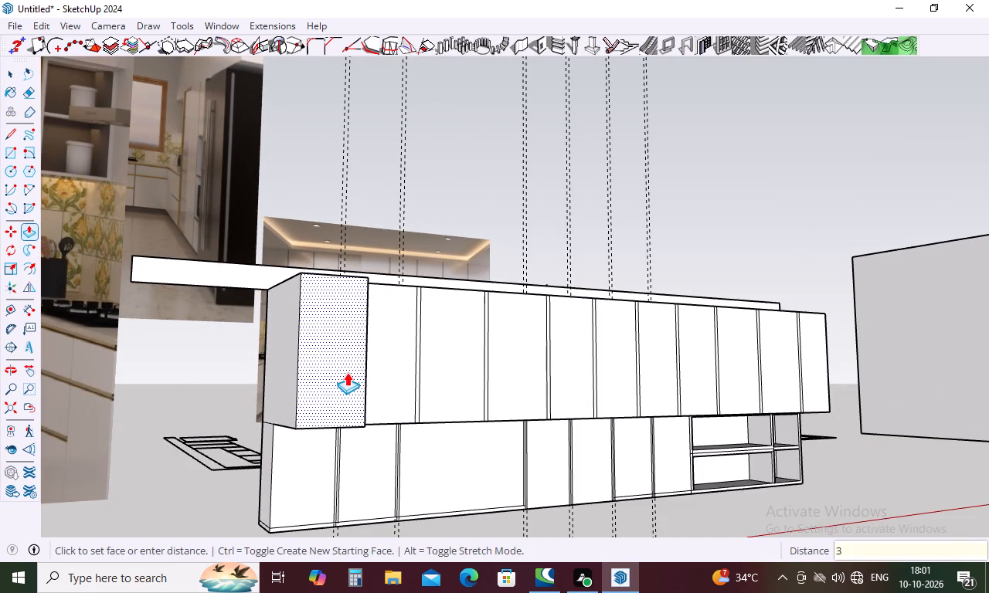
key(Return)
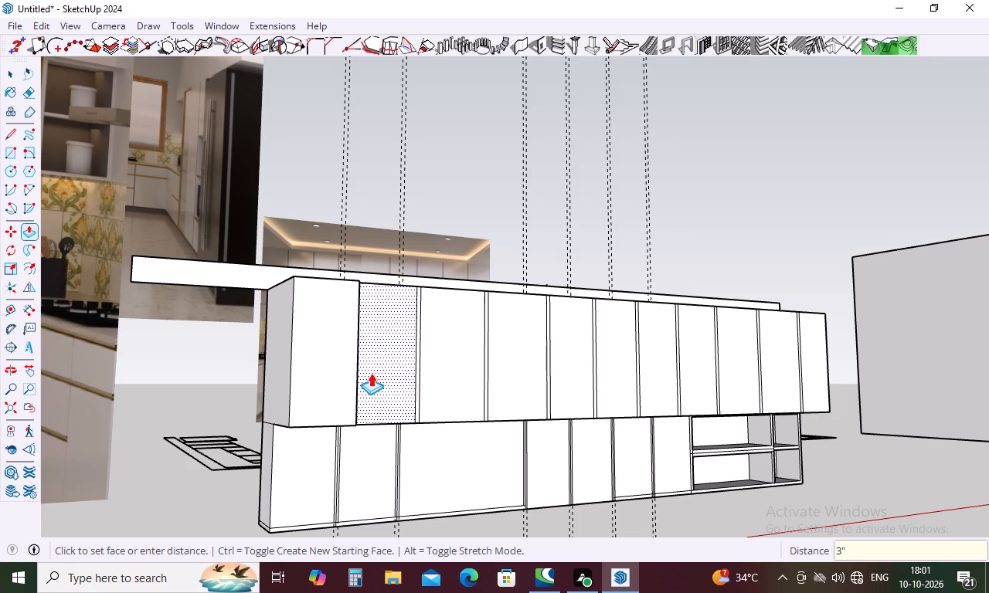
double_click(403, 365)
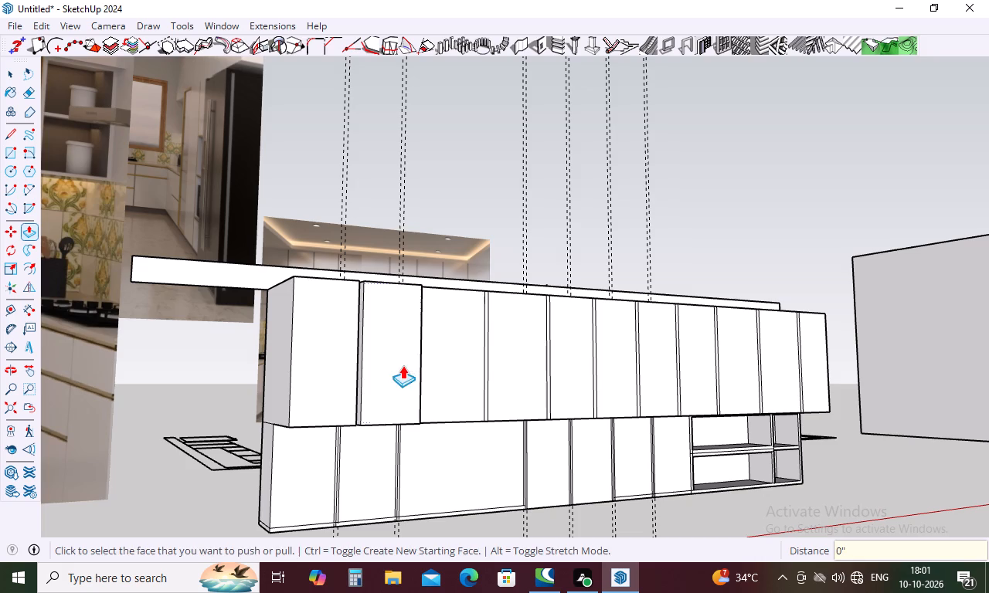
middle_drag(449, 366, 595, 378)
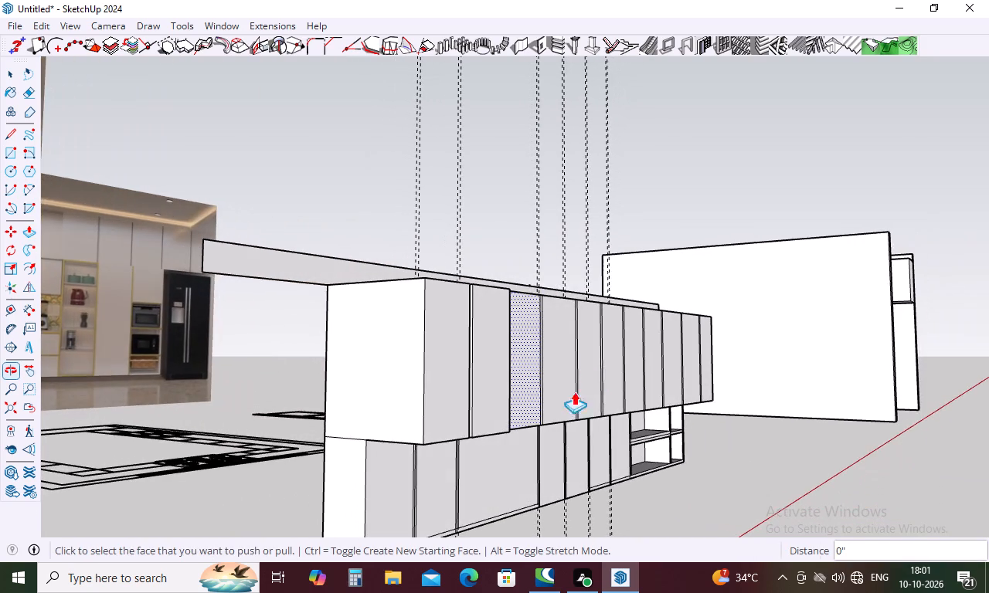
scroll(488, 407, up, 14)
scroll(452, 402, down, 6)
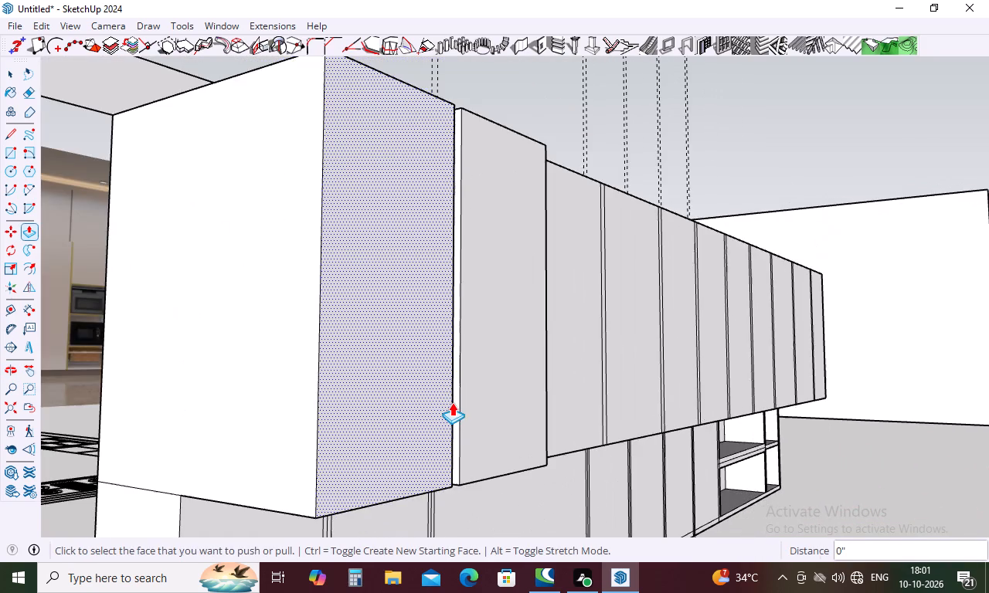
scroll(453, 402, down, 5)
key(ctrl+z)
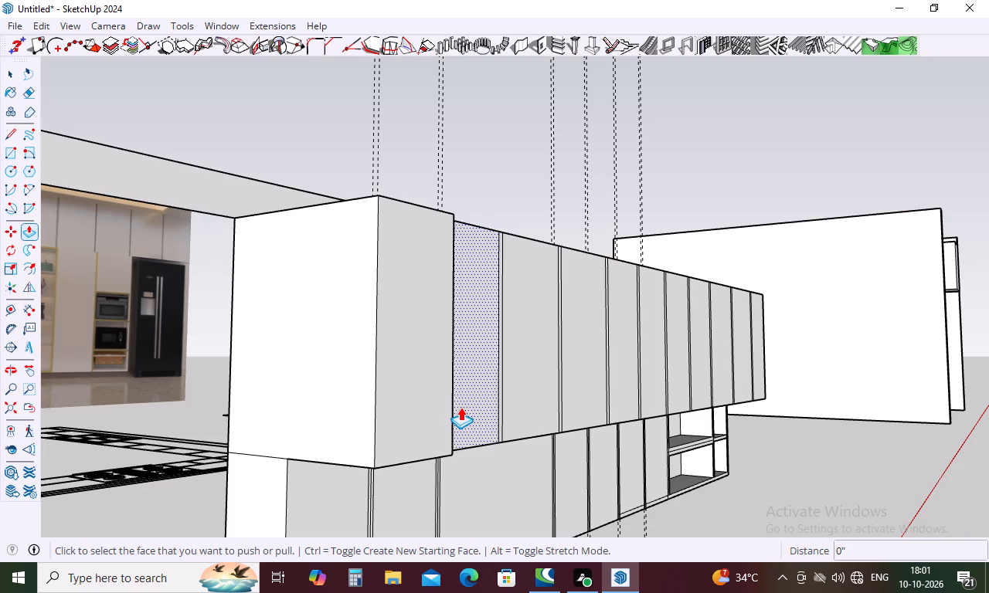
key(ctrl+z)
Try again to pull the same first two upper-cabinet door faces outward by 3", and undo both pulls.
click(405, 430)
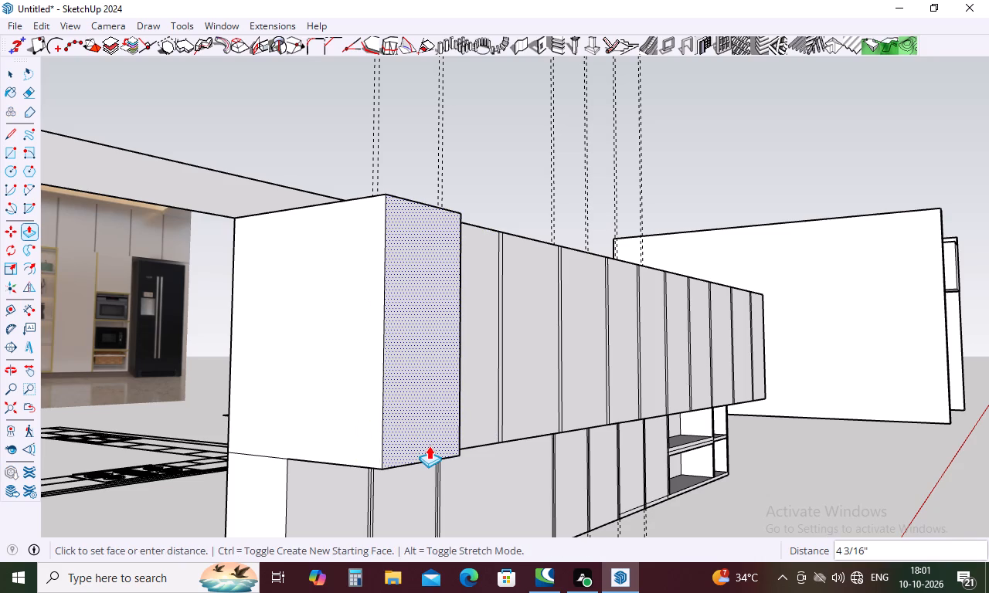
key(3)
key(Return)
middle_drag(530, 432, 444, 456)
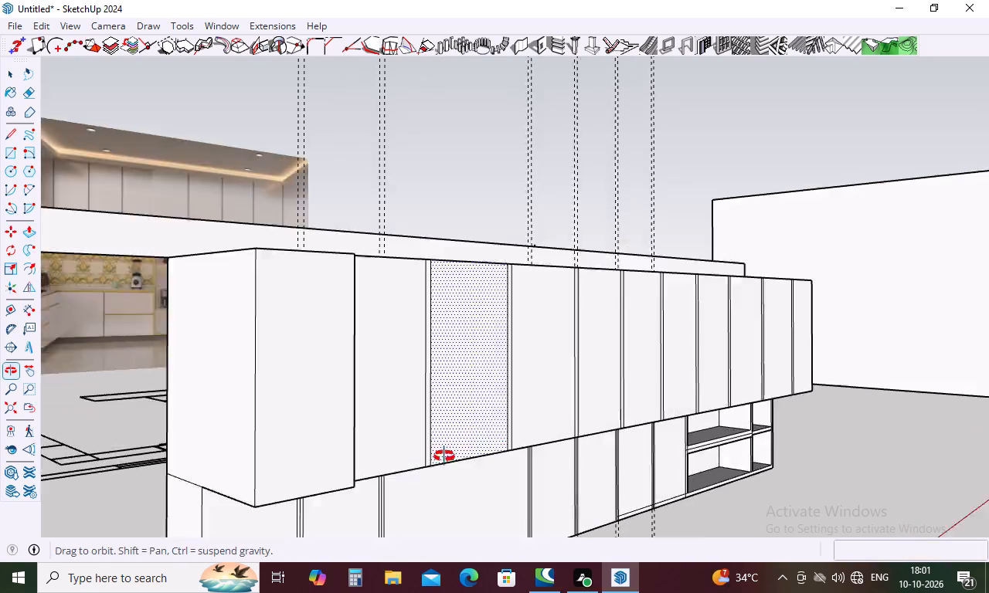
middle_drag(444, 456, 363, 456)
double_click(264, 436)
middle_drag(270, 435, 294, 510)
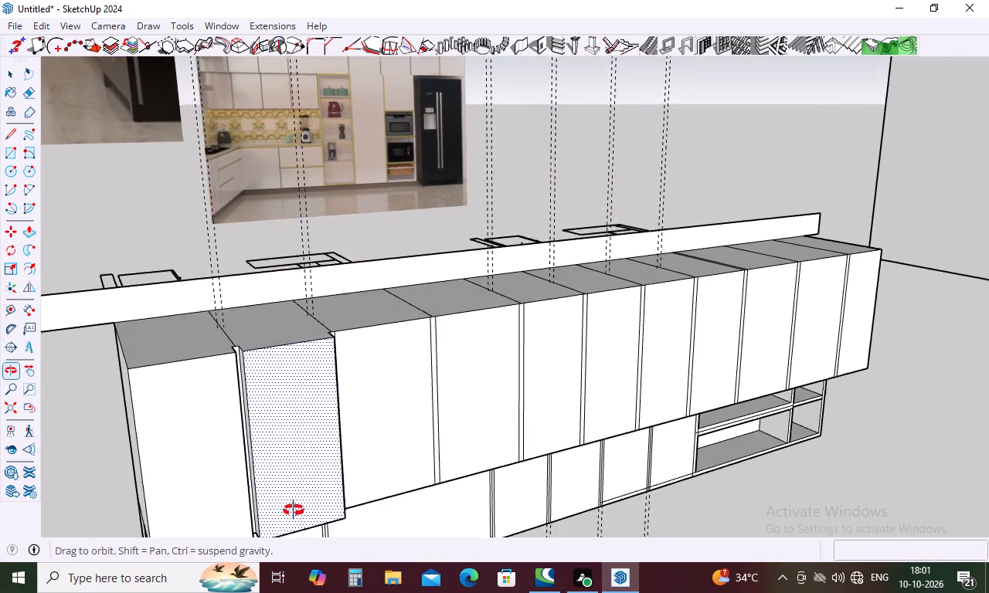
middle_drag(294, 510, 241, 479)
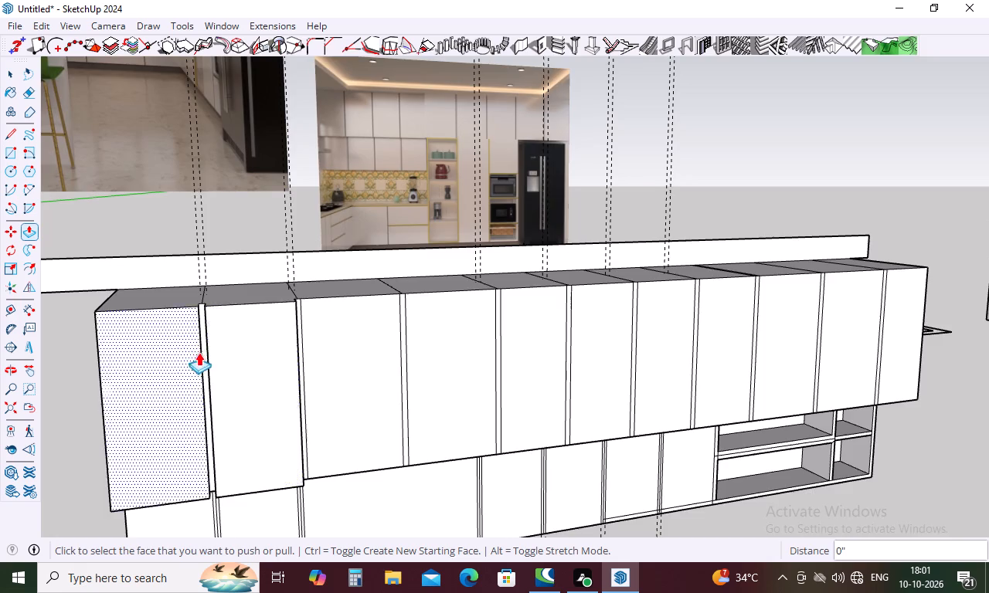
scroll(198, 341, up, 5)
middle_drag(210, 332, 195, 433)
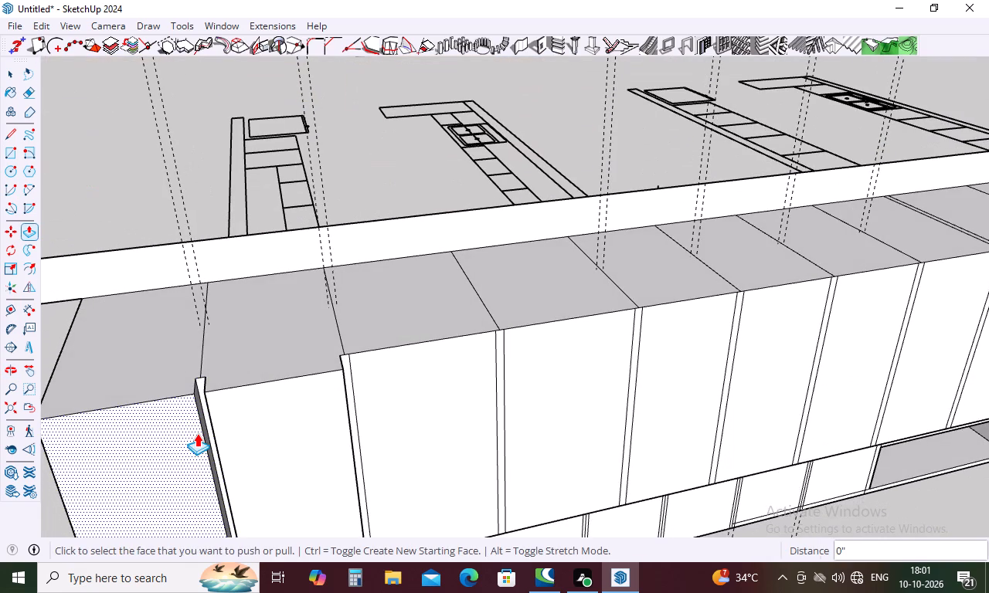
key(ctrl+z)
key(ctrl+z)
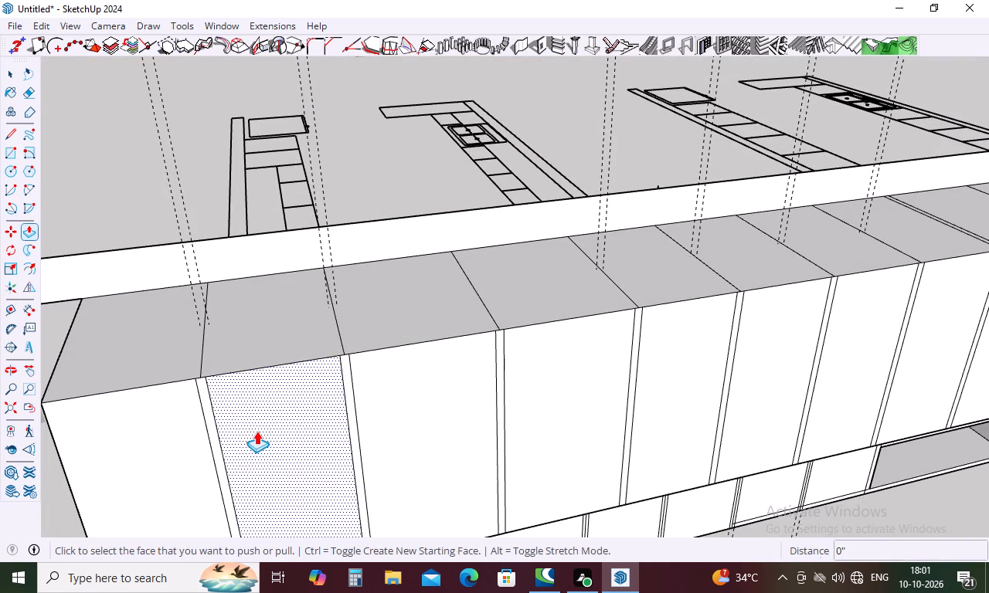
Pull the first five upper-cabinet door faces outward by 0.3", starting at the end opposite the open compartments.
click(197, 429)
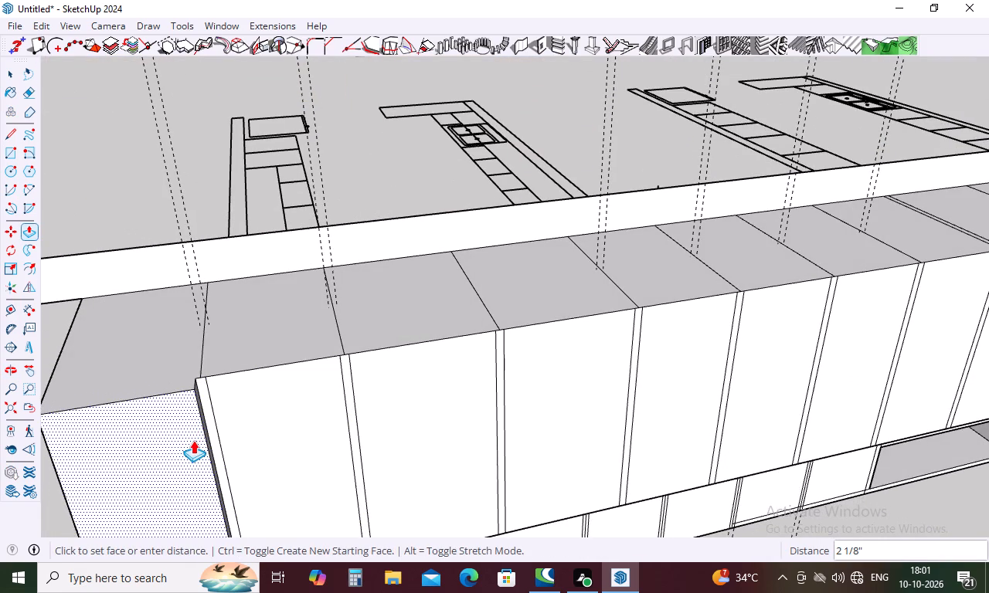
text(.3)
key(Return)
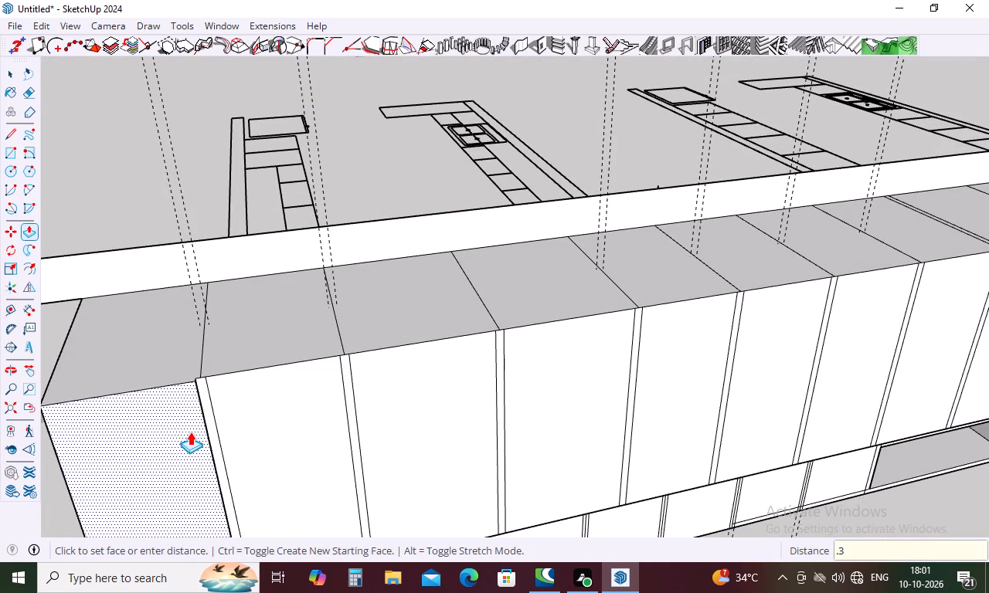
double_click(248, 429)
middle_drag(246, 420, 243, 473)
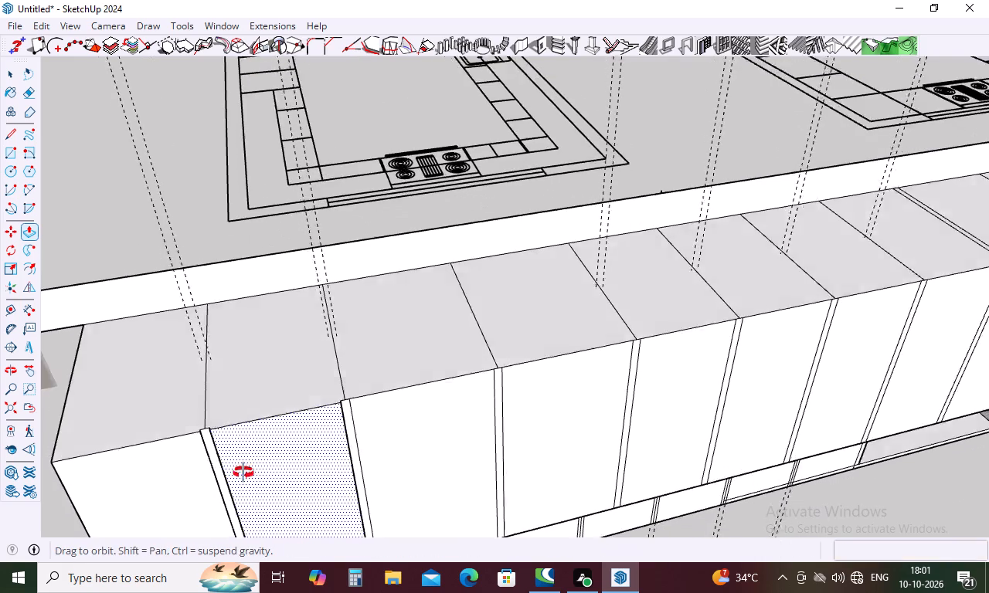
middle_drag(243, 473, 243, 410)
double_click(377, 408)
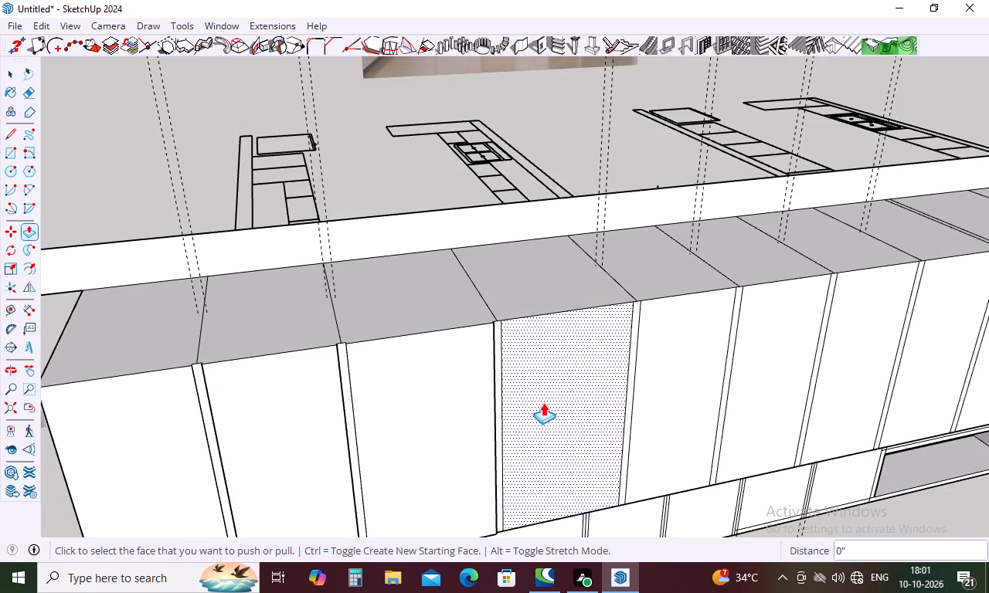
double_click(543, 402)
double_click(670, 402)
Pull the sixth upper-cabinet door face outward by about 1/2" and repeat the pull on the remaining five upper doors.
click(759, 399)
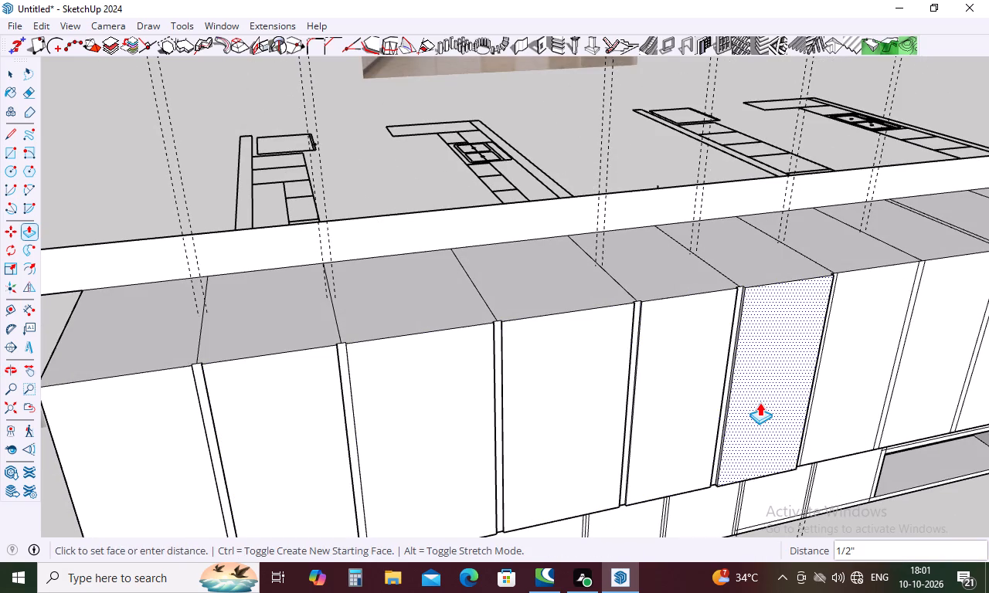
key(Escape)
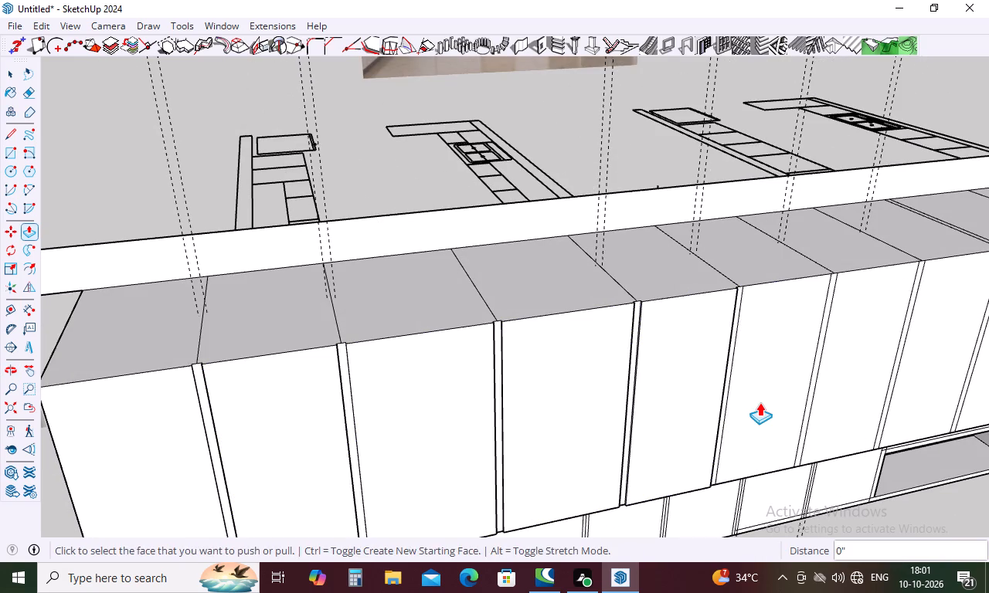
click(760, 402)
click(760, 405)
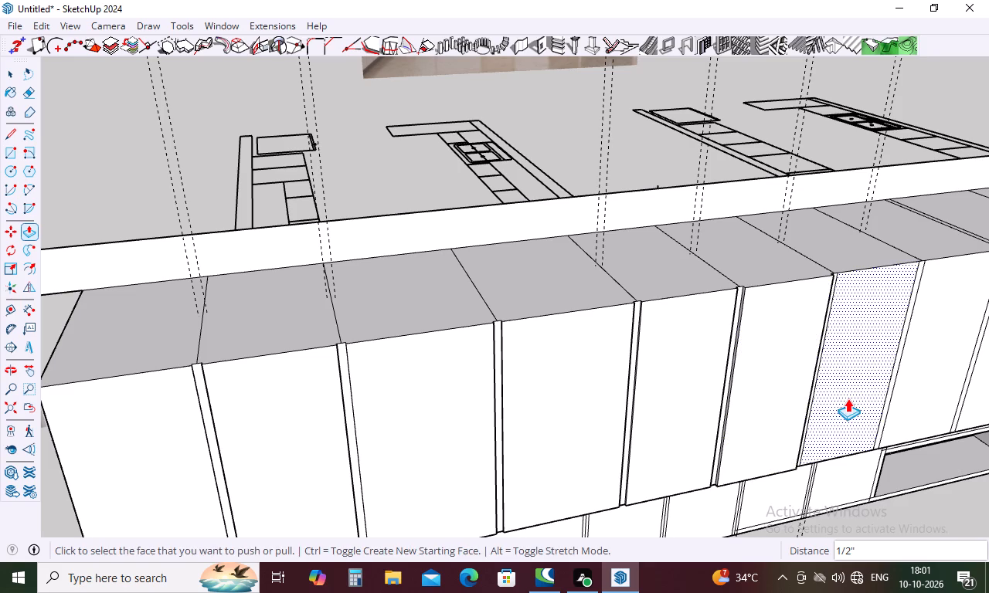
double_click(848, 398)
scroll(639, 354, down, 5)
double_click(846, 354)
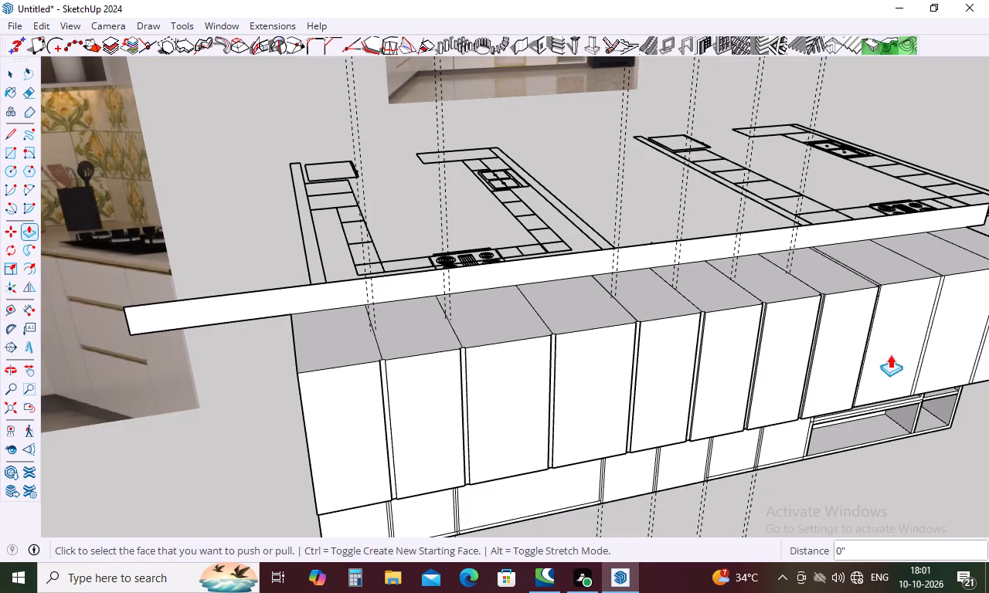
double_click(891, 354)
double_click(938, 354)
scroll(688, 330, down, 5)
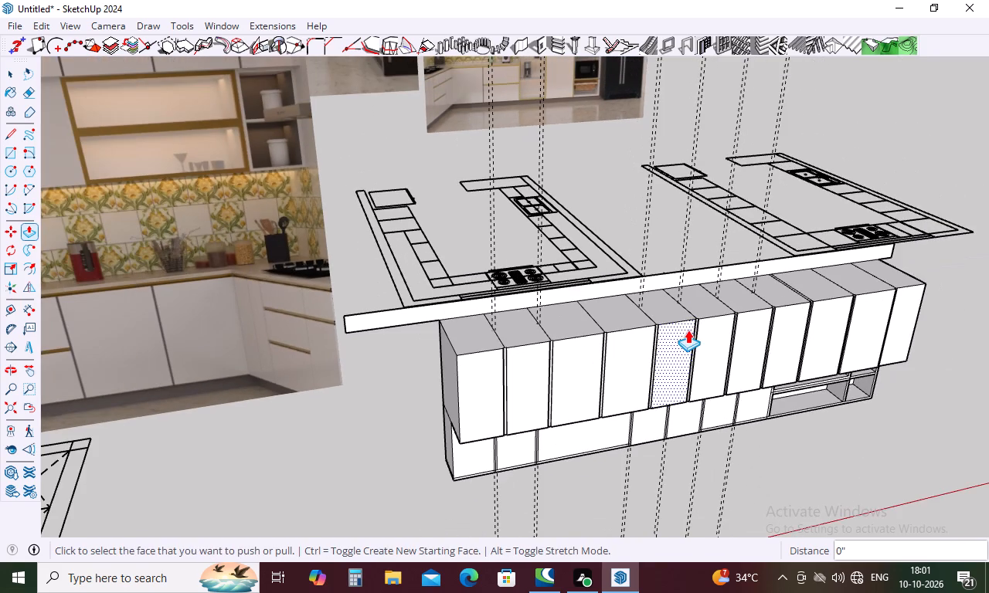
scroll(919, 333, up, 10)
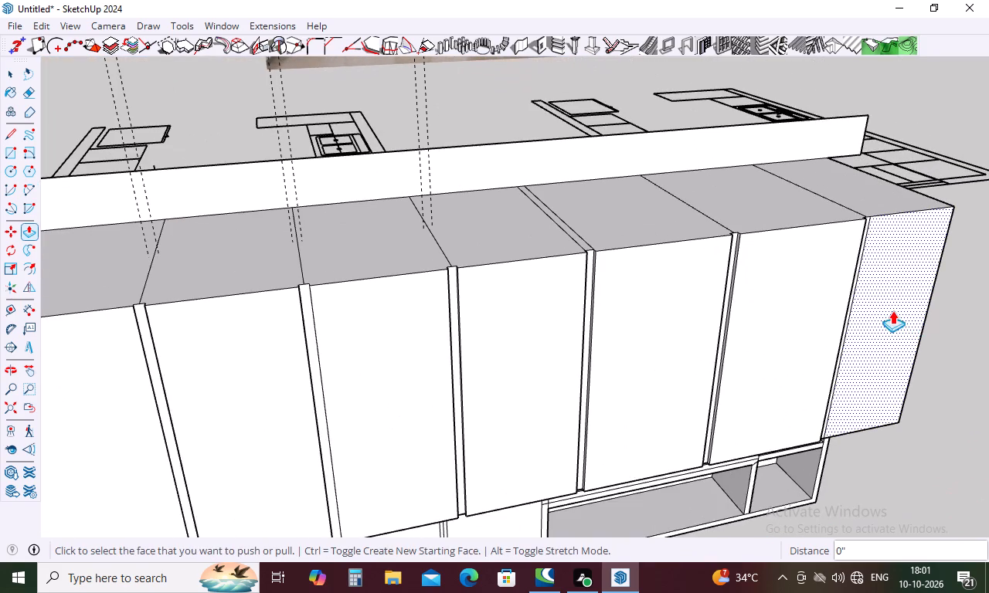
double_click(884, 305)
Repeat the same outward pull on the seven lower-cabinet door faces, up to the open compartments.
scroll(888, 299, down, 11)
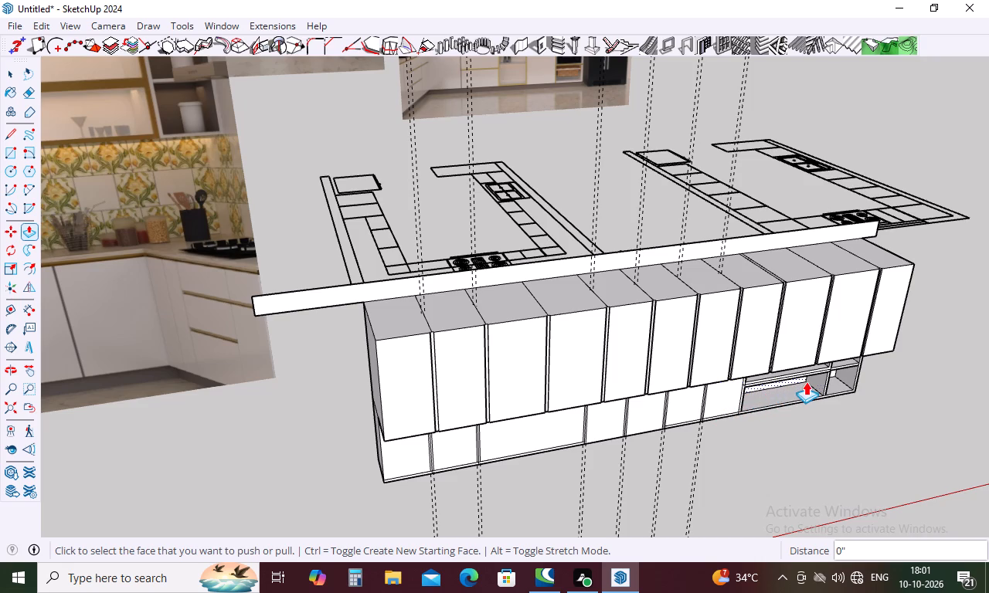
scroll(807, 381, down, 4)
middle_drag(749, 427, 757, 298)
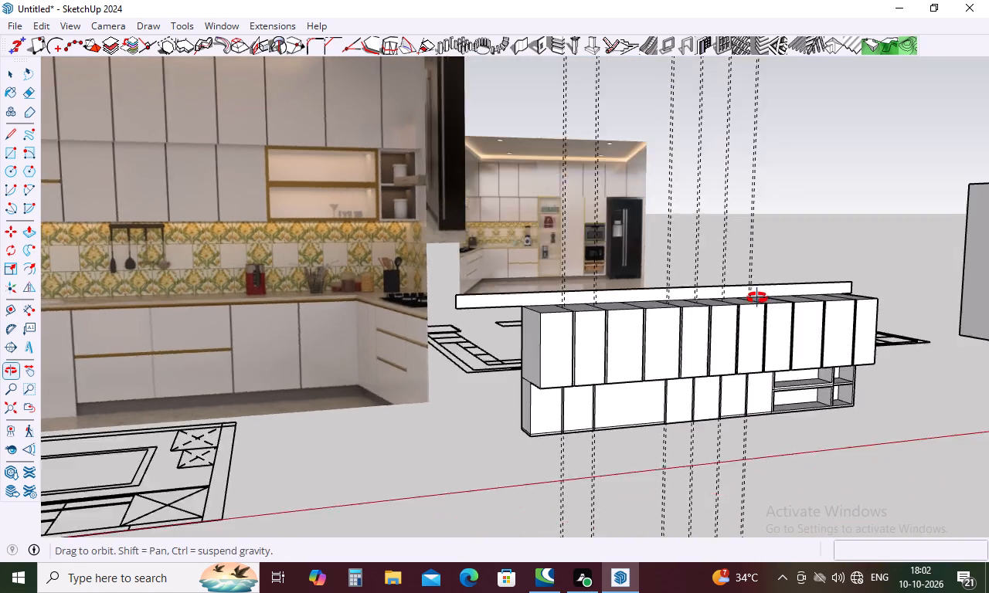
middle_drag(757, 298, 761, 276)
scroll(678, 393, up, 9)
double_click(417, 407)
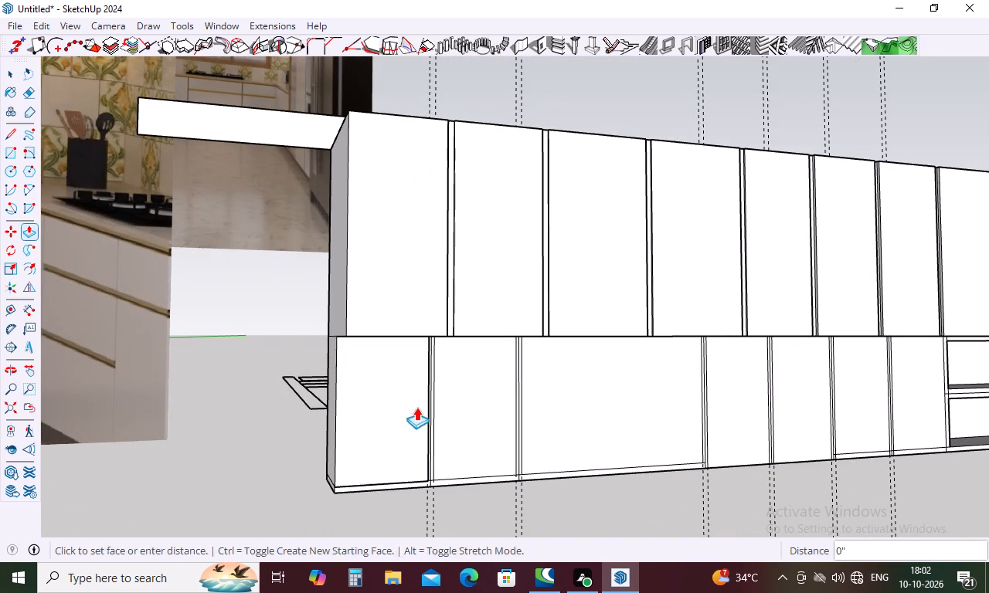
double_click(501, 408)
double_click(592, 406)
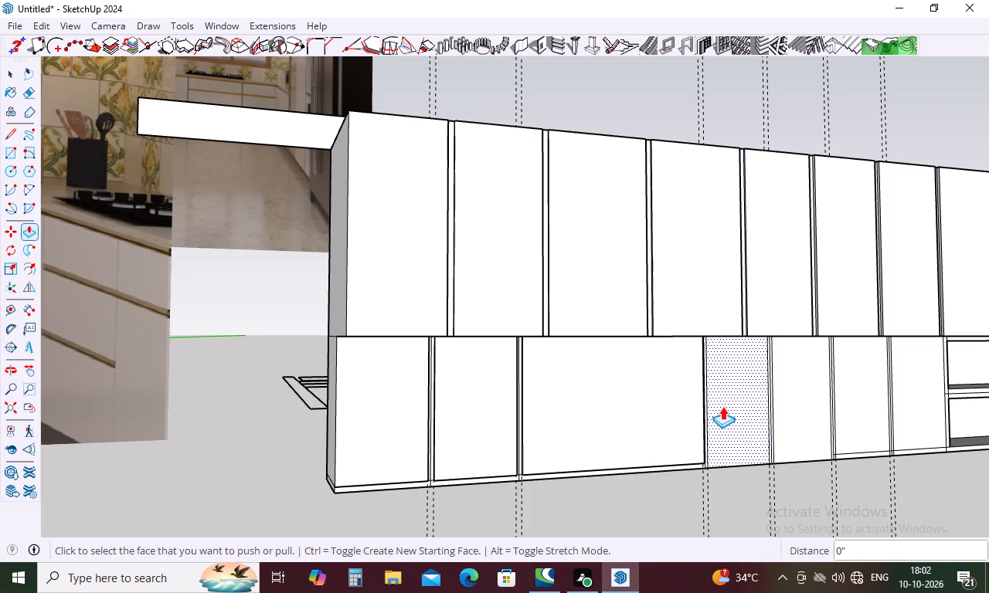
double_click(722, 406)
double_click(794, 408)
double_click(842, 414)
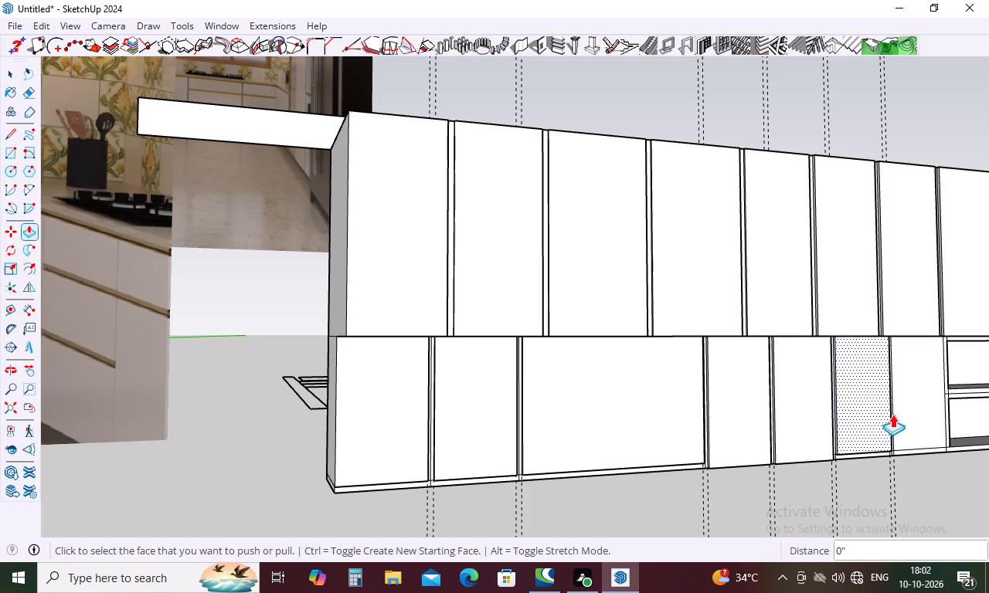
double_click(901, 414)
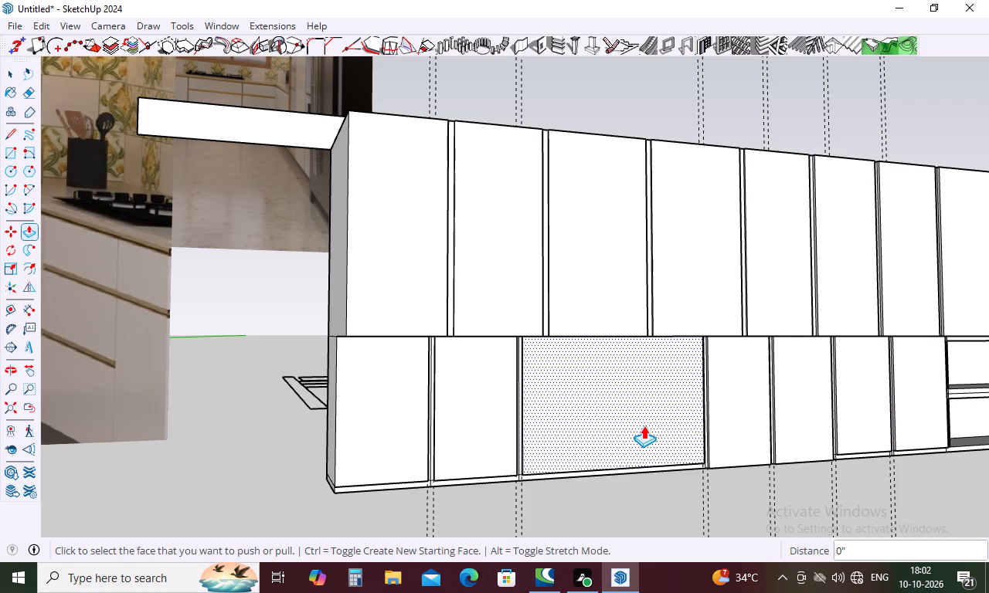
key(Escape)
Examine the raised door faces and the gaps between them along the whole upper and lower cabinet run.
key(e)
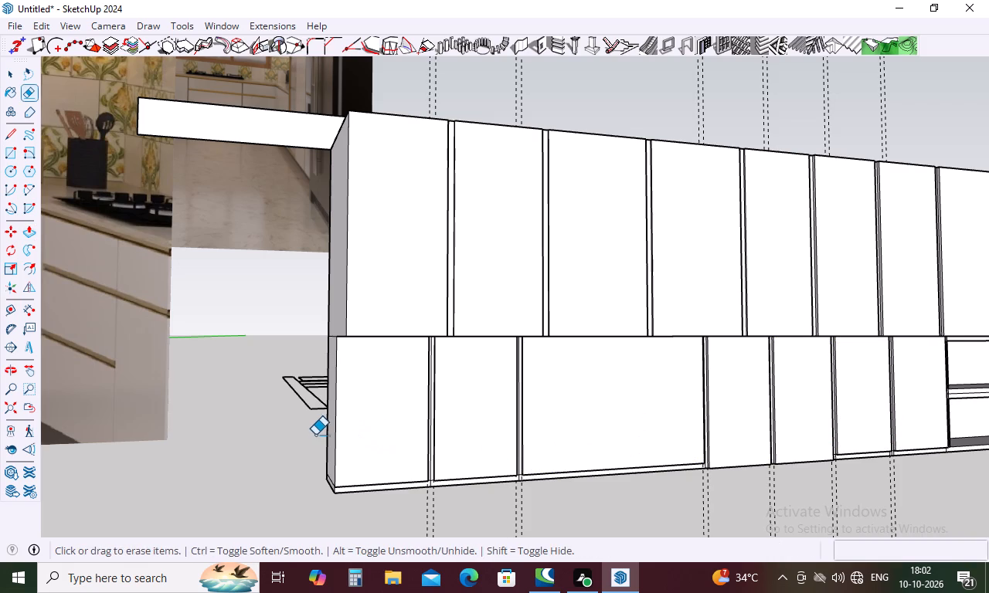
scroll(311, 435, down, 4)
middle_drag(503, 371, 477, 443)
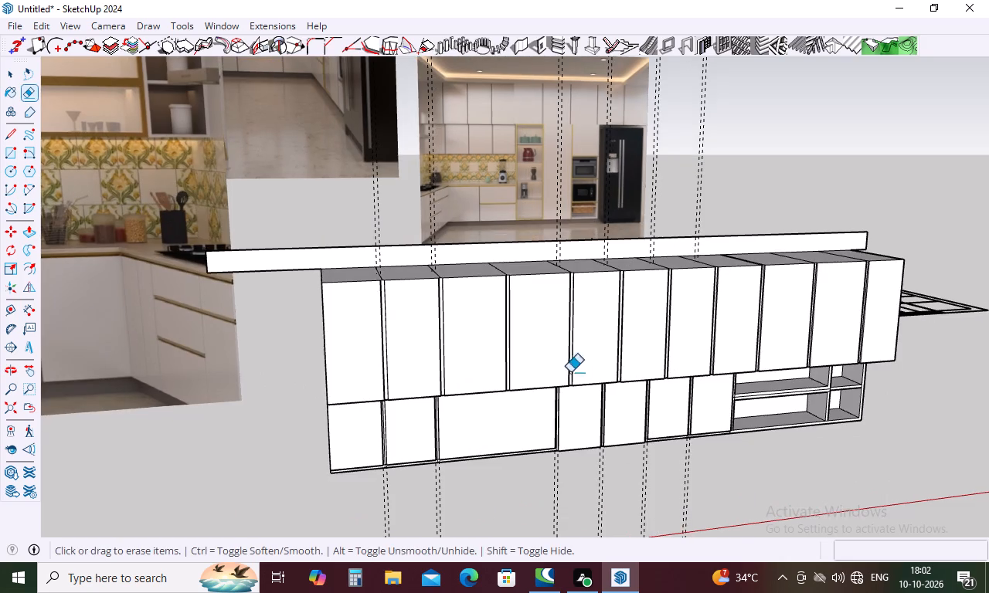
scroll(588, 327, up, 5)
scroll(288, 349, down, 5)
scroll(824, 338, up, 2)
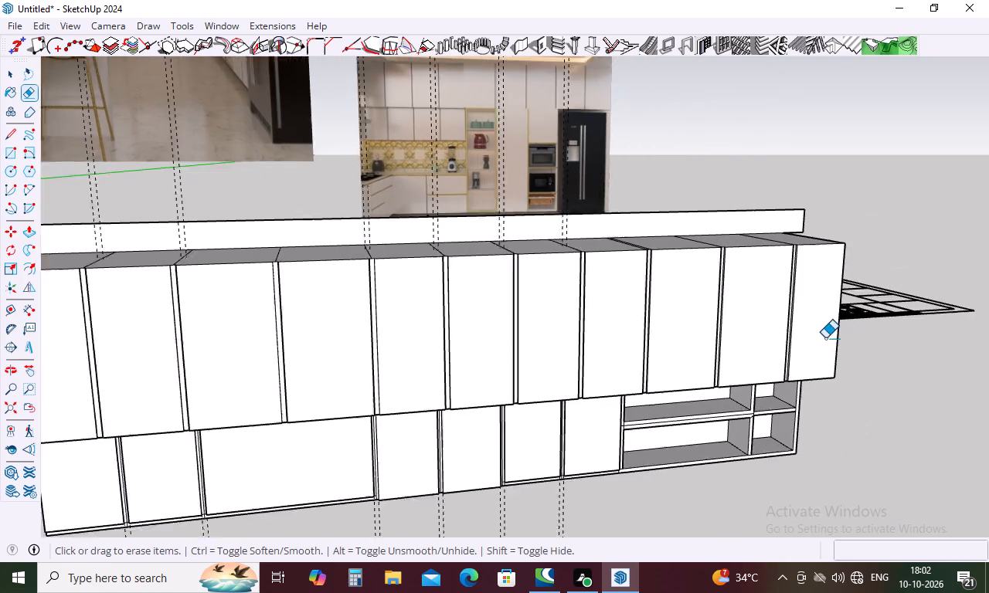
scroll(825, 338, up, 3)
scroll(814, 270, up, 5)
middle_drag(795, 222, 778, 300)
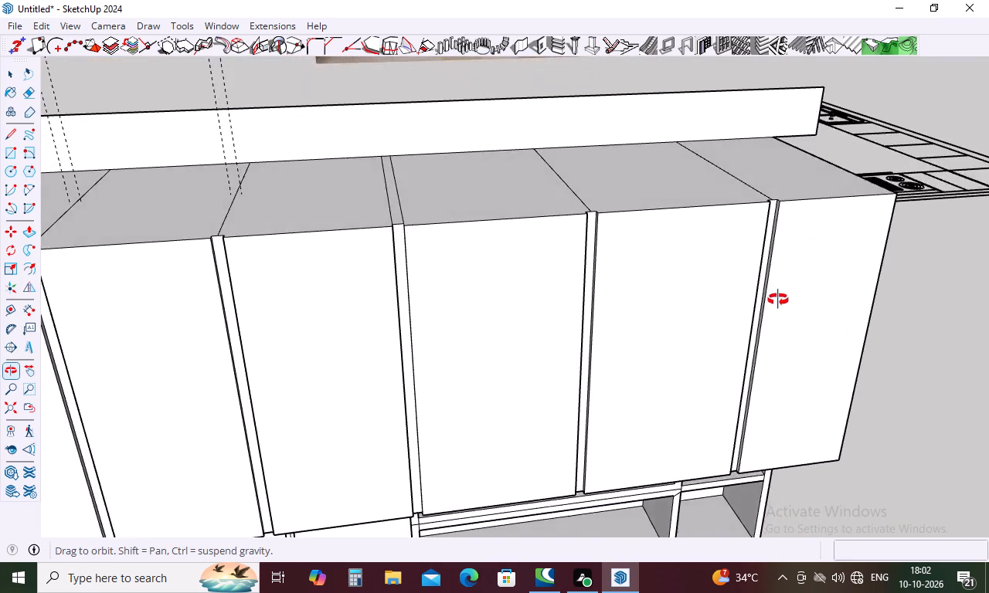
middle_drag(778, 300, 783, 201)
scroll(786, 194, down, 11)
middle_drag(214, 411, 224, 393)
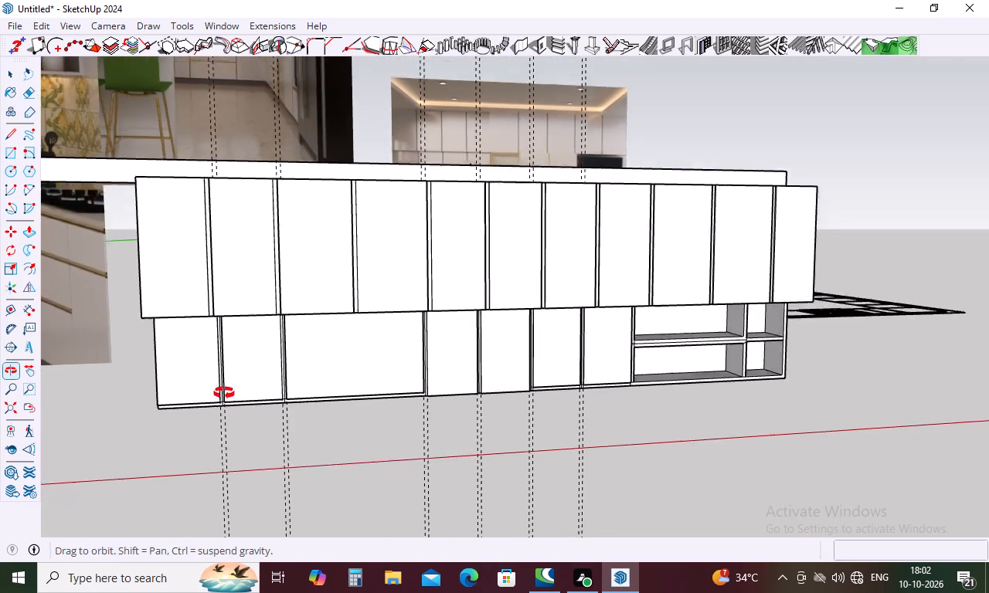
Delete all the dashed construction guides from the model.
middle_drag(224, 393, 286, 347)
scroll(209, 390, up, 5)
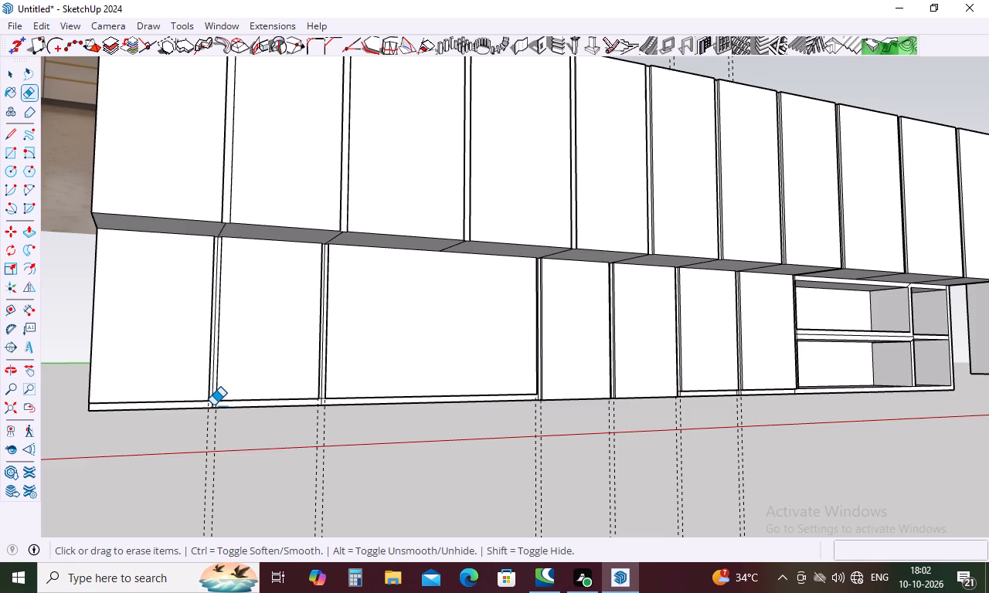
scroll(197, 414, up, 11)
scroll(226, 396, up, 10)
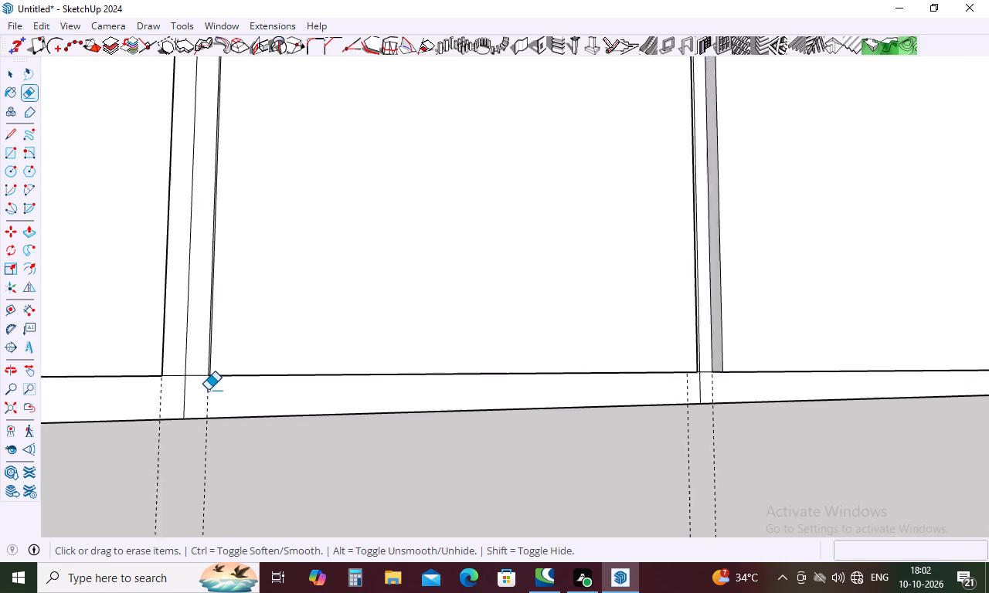
key(space)
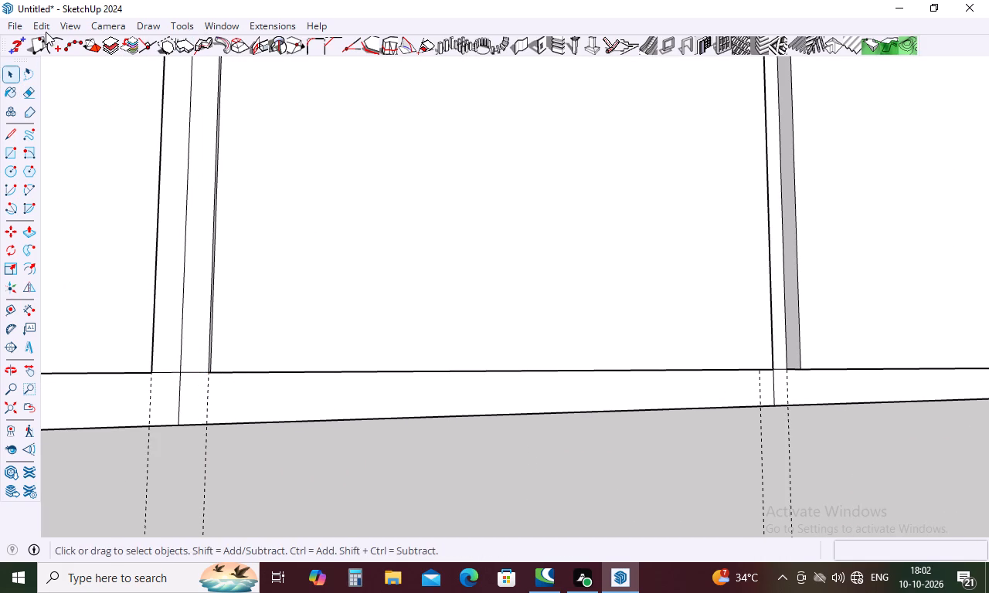
click(46, 29)
click(90, 181)
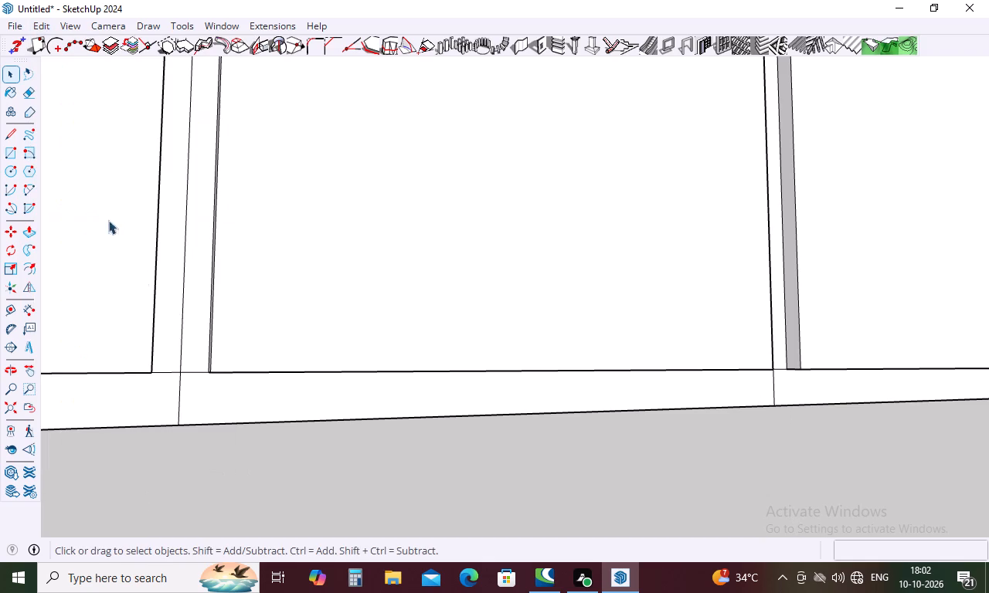
Erase the leftover vertical and horizontal lines in the gap between the first and second lower-cabinet doors.
key(e)
click(173, 370)
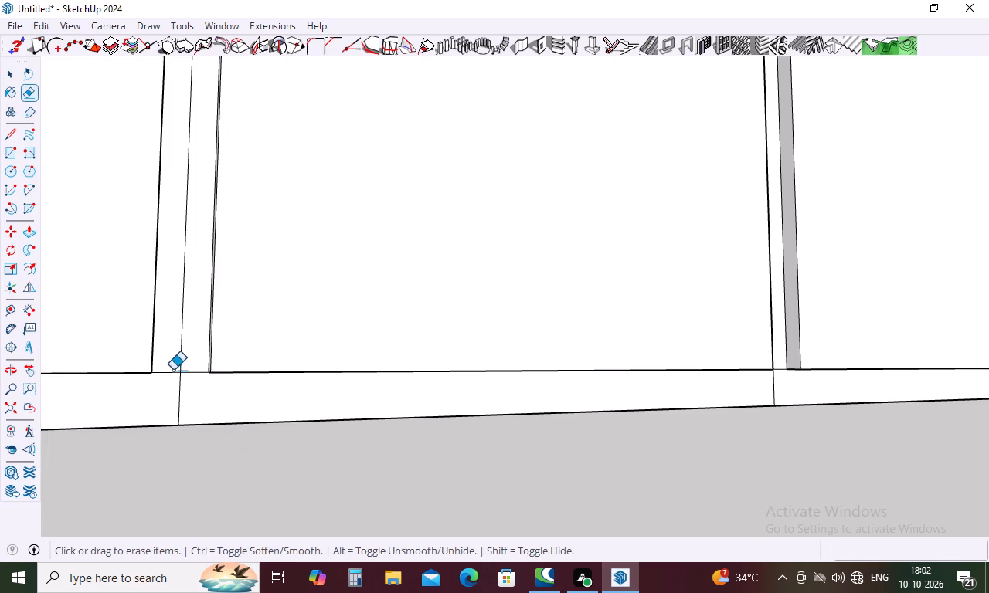
click(175, 370)
click(175, 374)
click(191, 376)
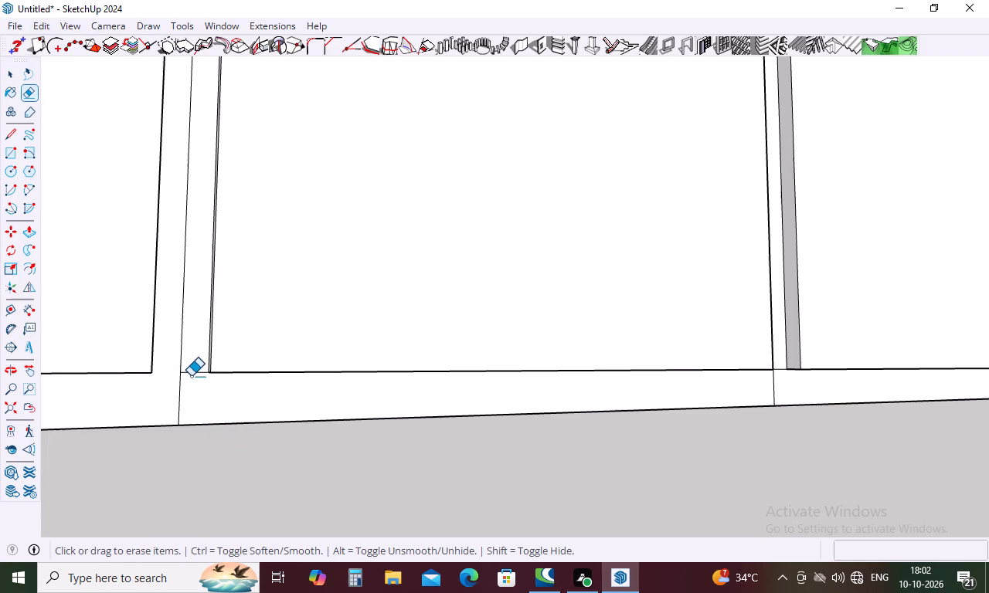
drag(185, 371, 185, 378)
click(184, 364)
Erase the leftover vertical and horizontal lines in the gap between the second lower door and the wide third door.
scroll(342, 496, down, 4)
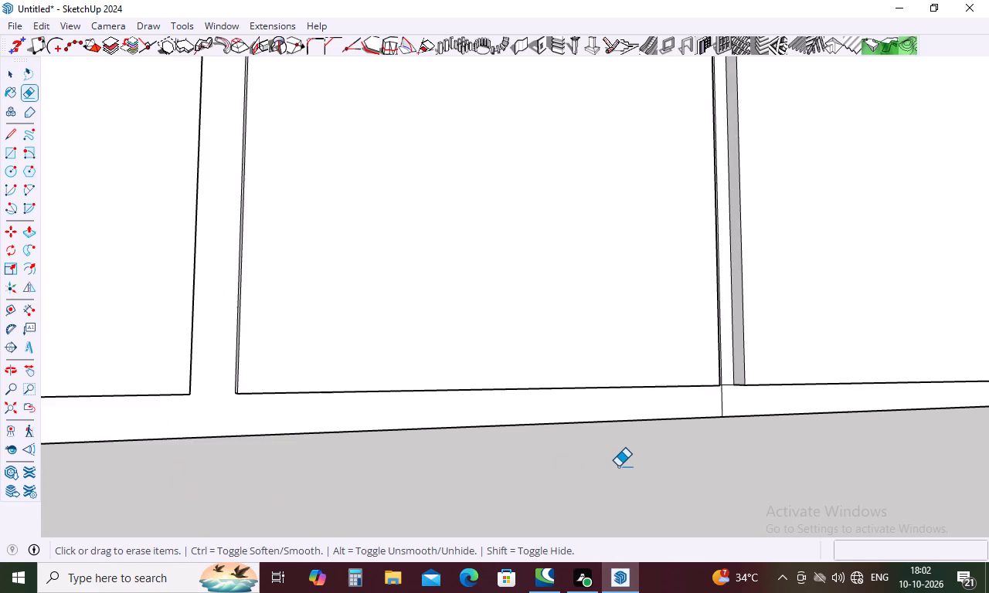
scroll(619, 463, down, 15)
scroll(683, 461, up, 10)
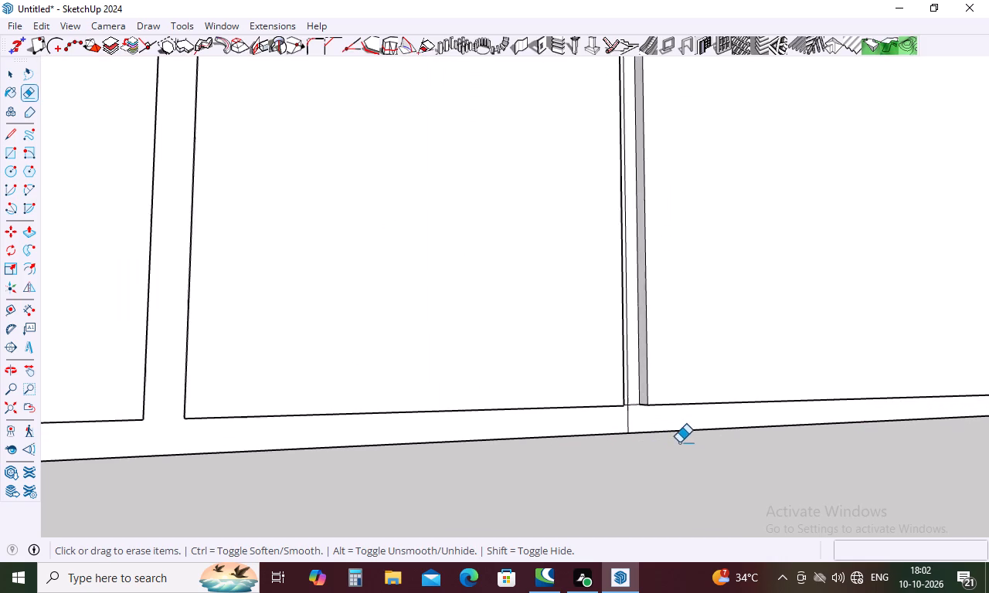
scroll(664, 430, up, 10)
click(602, 378)
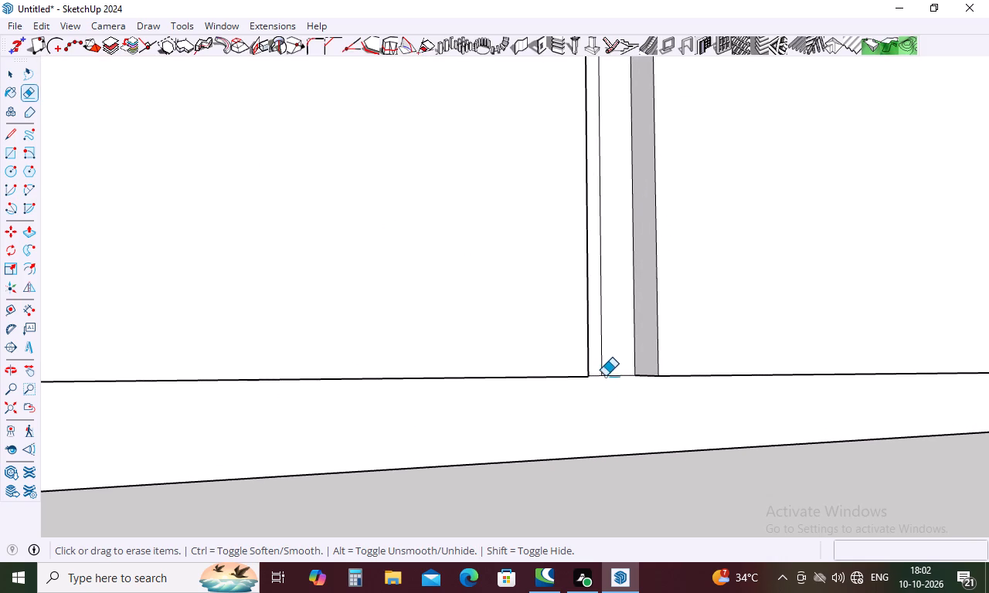
click(600, 365)
drag(602, 374, 602, 384)
Erase the leftover lines in the gap between the wide third lower door and the fourth door.
scroll(389, 418, down, 5)
scroll(322, 412, down, 5)
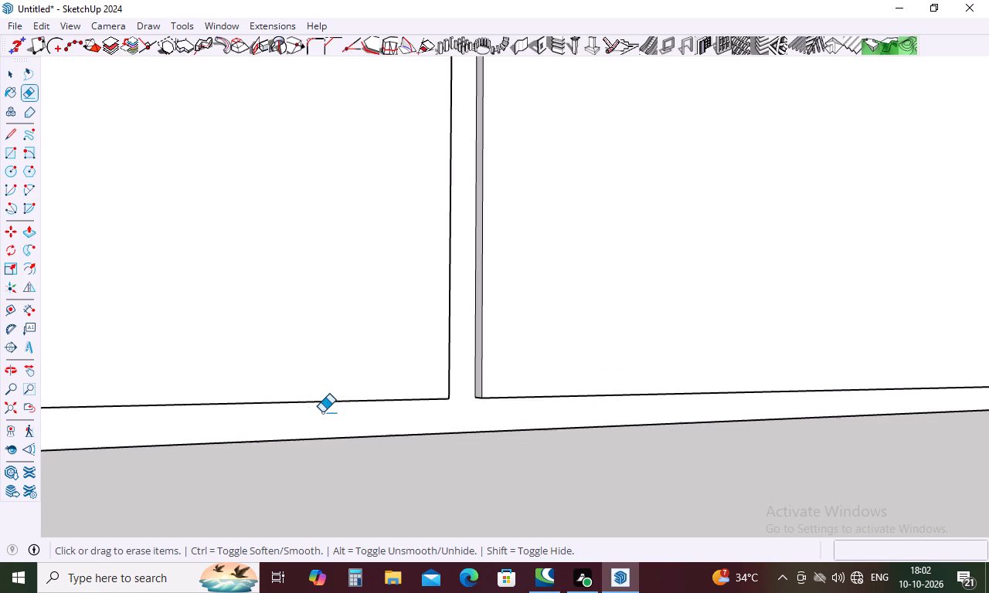
scroll(322, 412, down, 16)
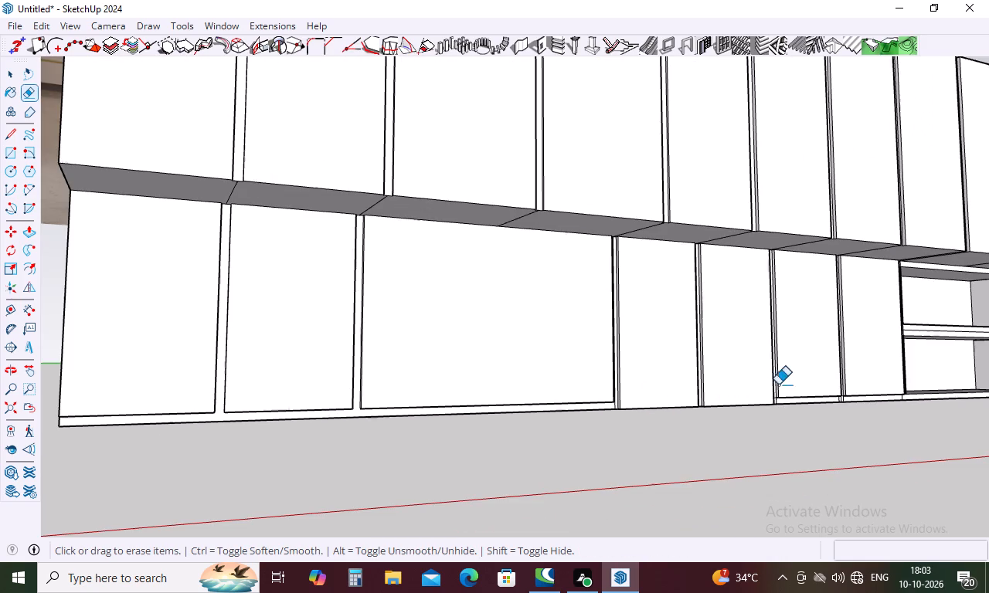
middle_drag(825, 378, 666, 392)
scroll(595, 420, up, 11)
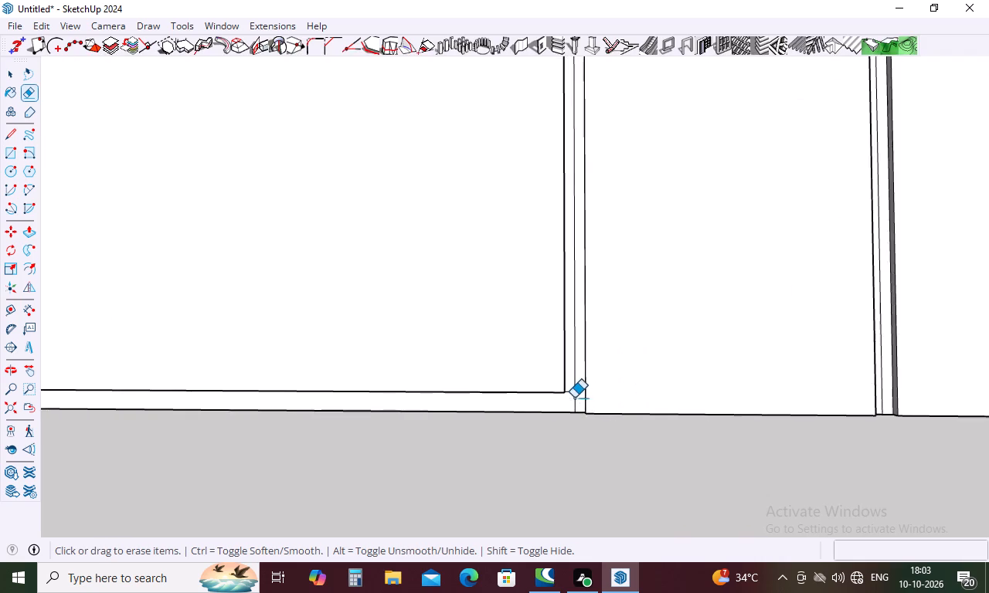
scroll(574, 398, up, 9)
click(568, 387)
click(569, 381)
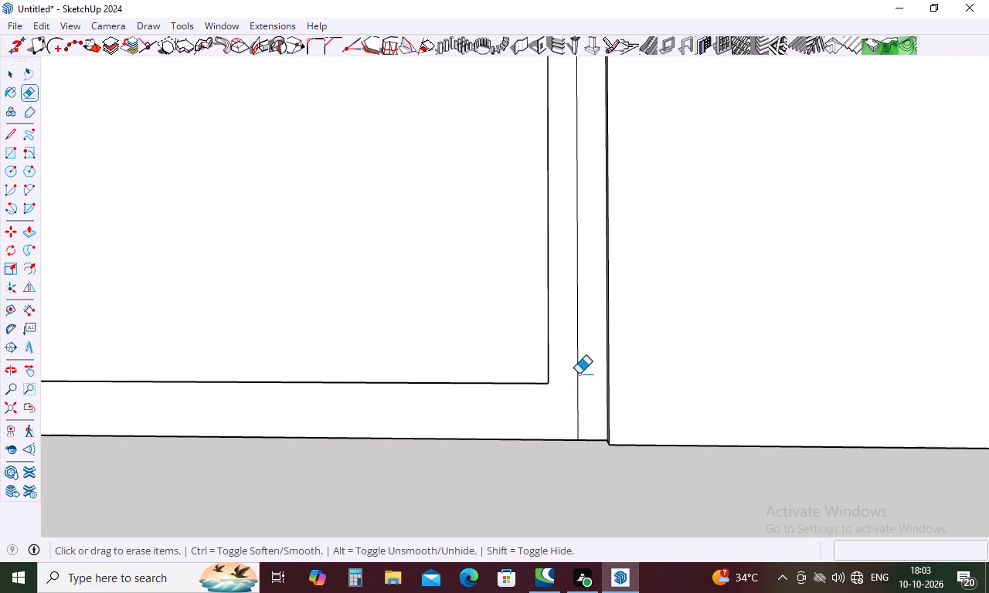
click(579, 374)
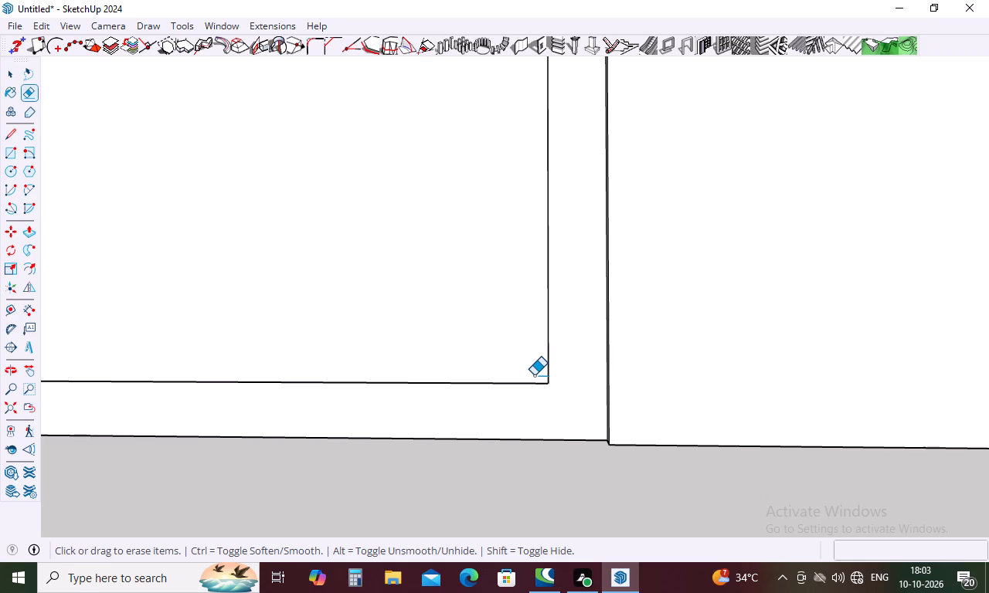
Extend the bottom edge faces of the first three lower-cabinet doors down by 1" to the cabinet's underside with Push/Pull.
scroll(408, 420, down, 5)
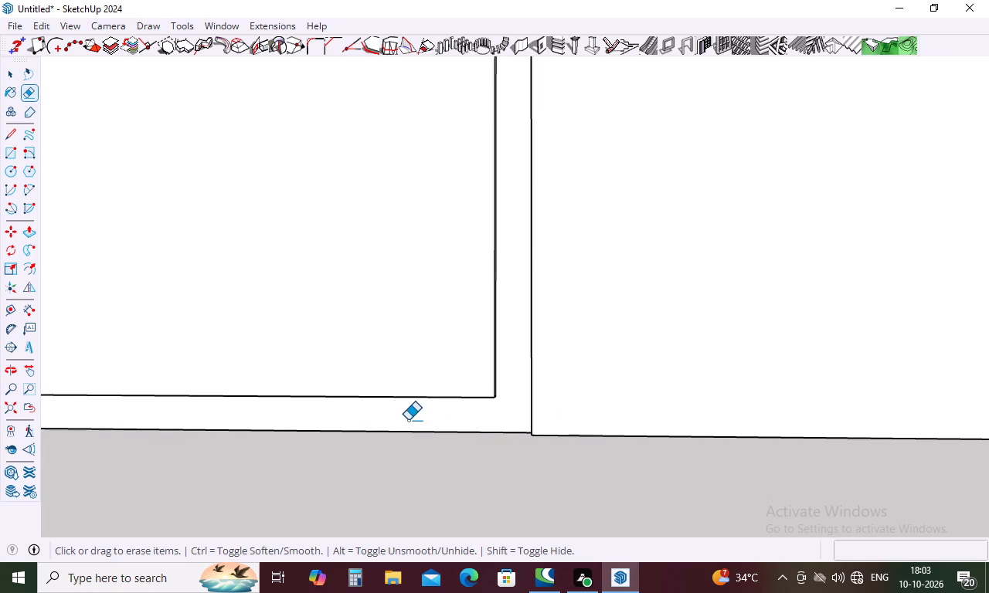
scroll(408, 420, down, 13)
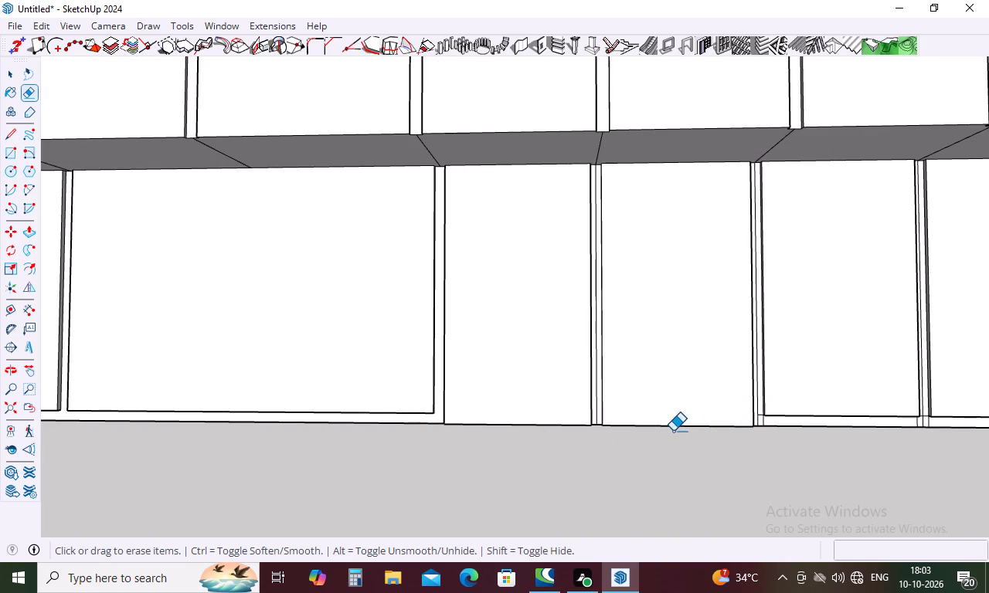
scroll(673, 431, down, 4)
middle_drag(600, 452, 658, 355)
scroll(658, 355, down, 4)
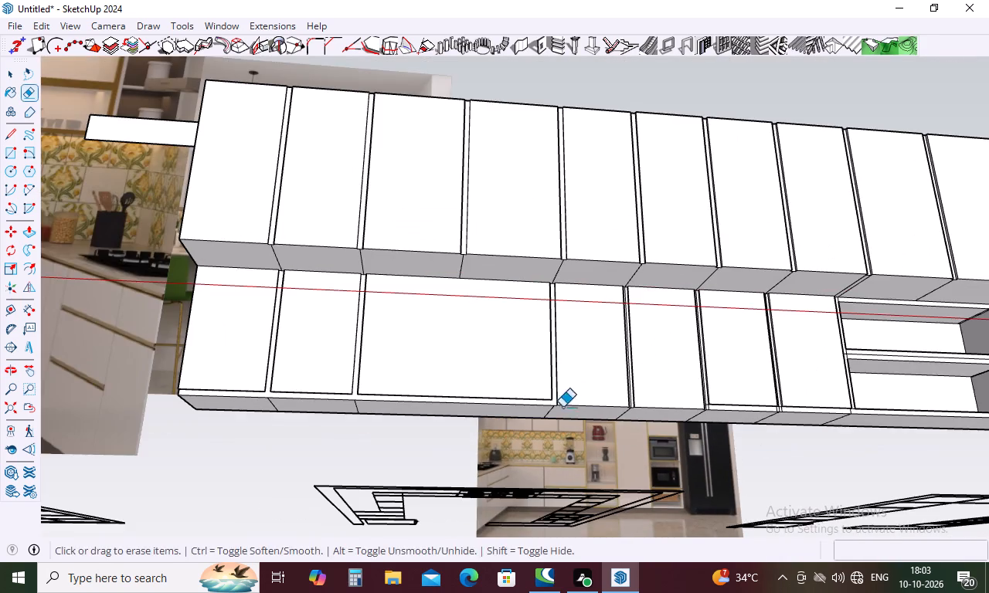
middle_drag(556, 408, 572, 346)
scroll(244, 408, up, 4)
scroll(246, 404, down, 5)
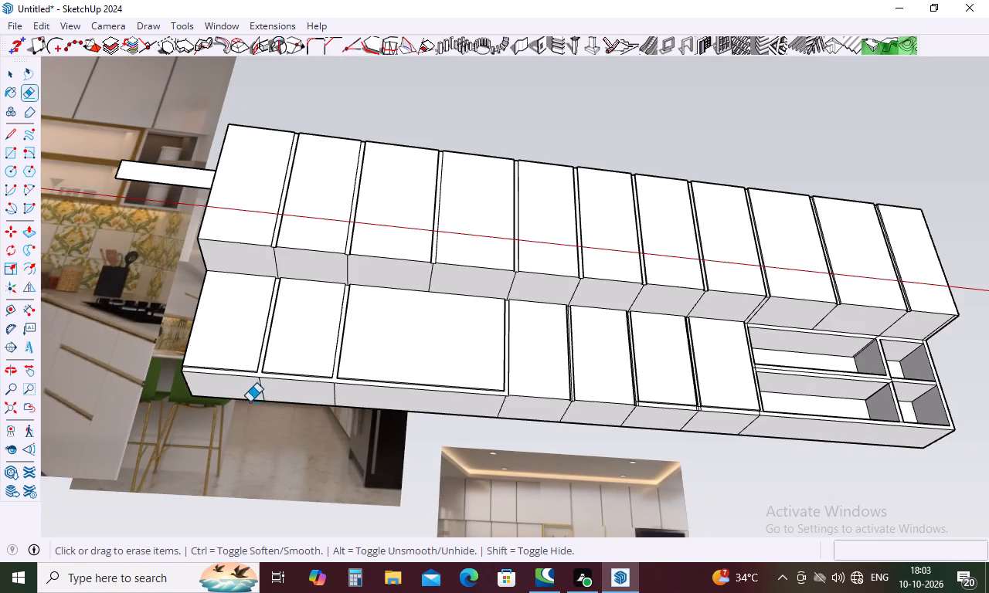
middle_drag(261, 395, 300, 321)
scroll(246, 331, up, 14)
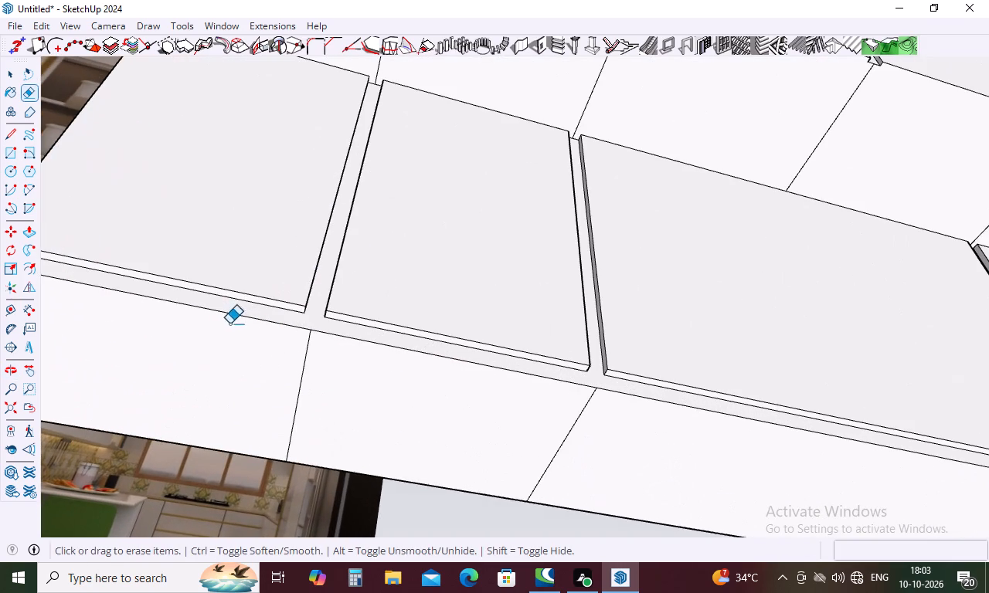
key(Escape)
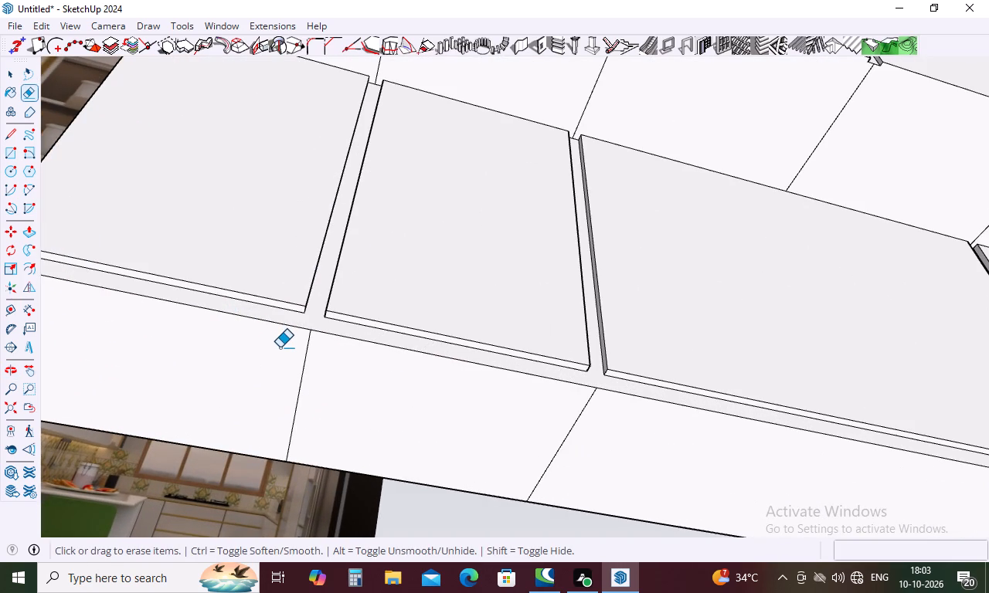
key(p)
click(291, 308)
click(282, 329)
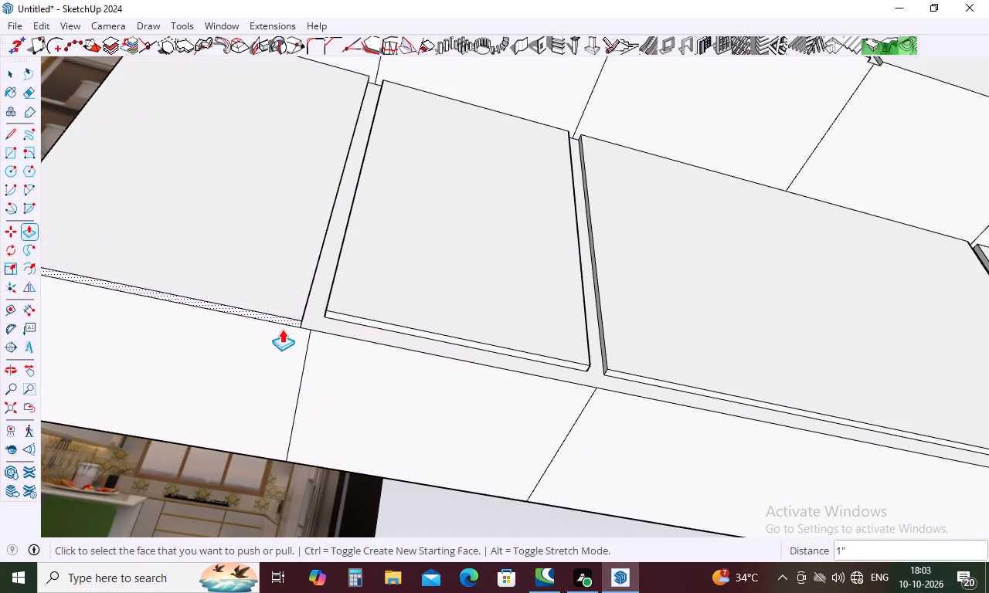
click(376, 321)
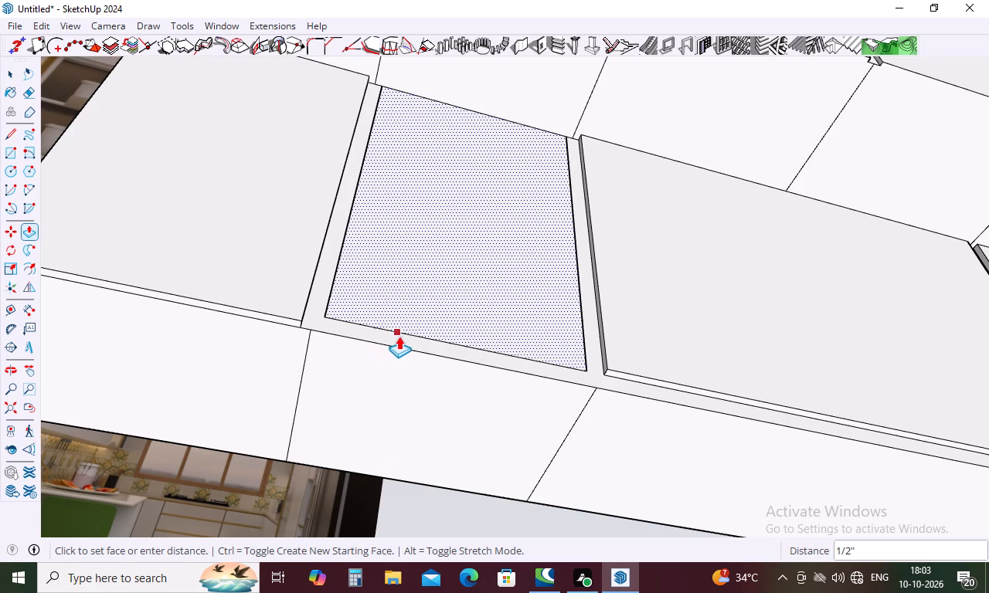
key(Escape)
click(429, 334)
click(421, 364)
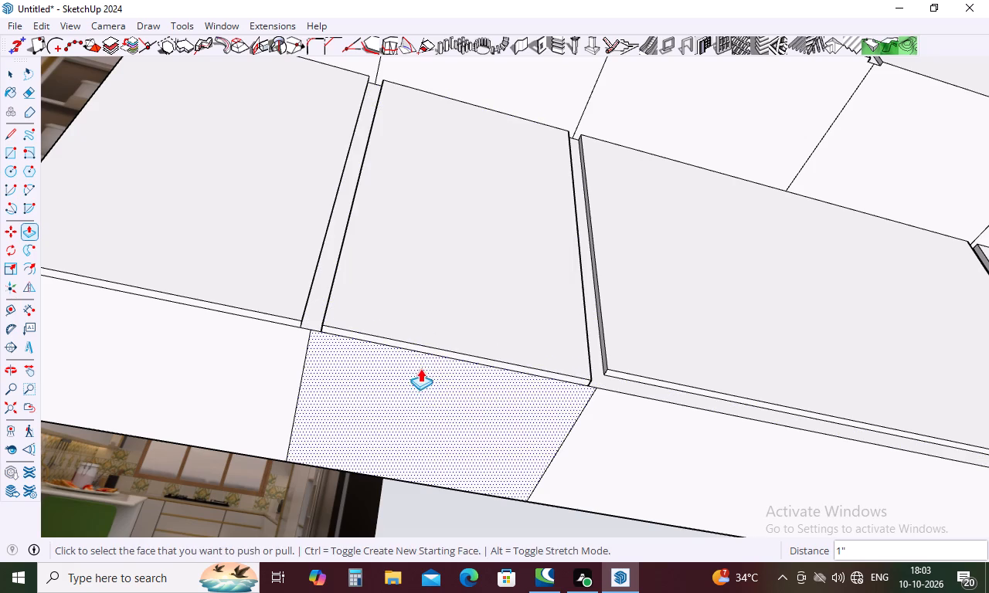
click(661, 385)
click(649, 432)
scroll(301, 375, down, 9)
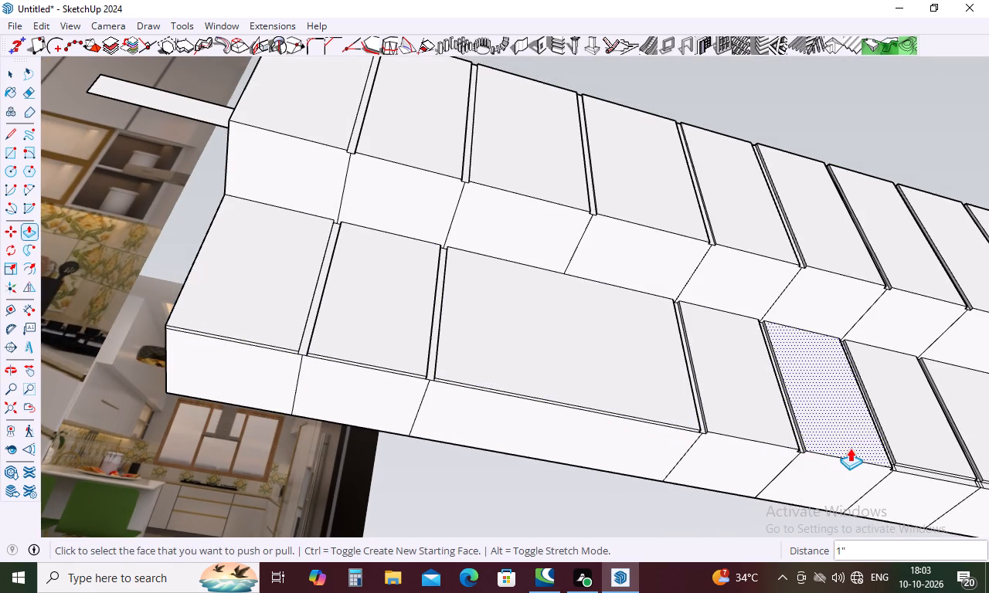
key(Escape)
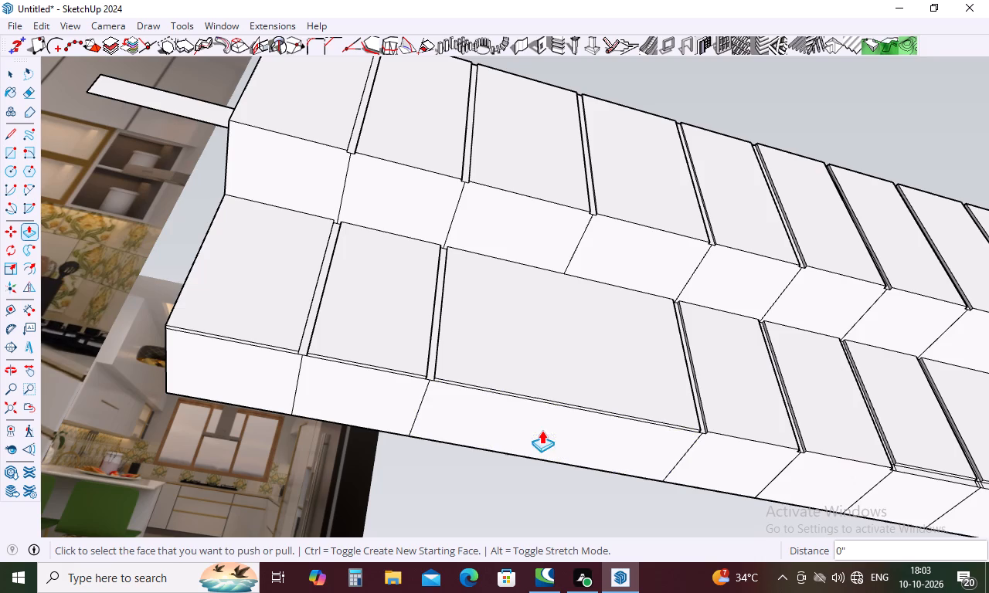
Delete the seam lines between the first three lower doors' bottom edges and the cabinet's underside.
key(space)
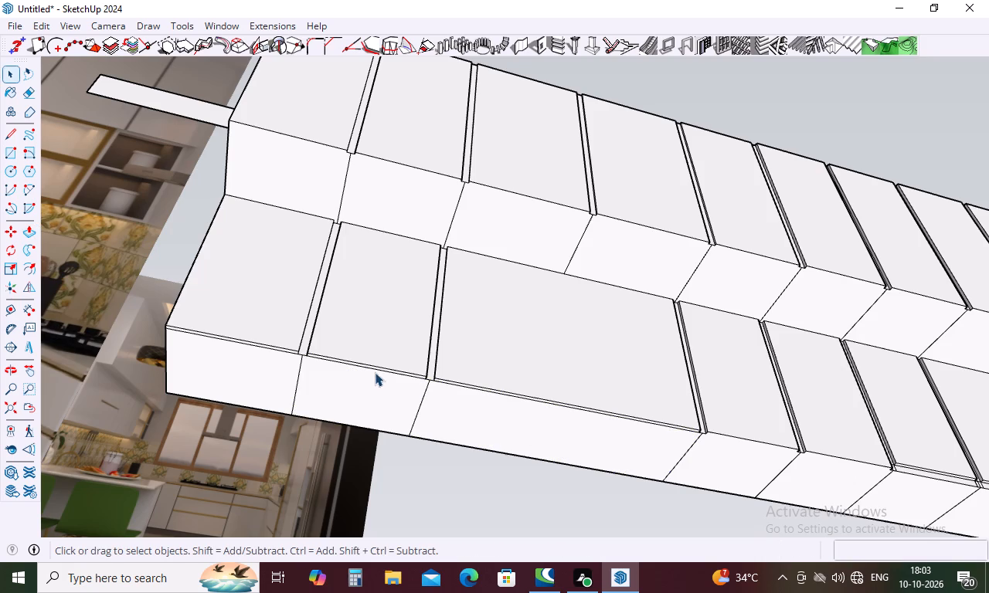
scroll(381, 368, up, 10)
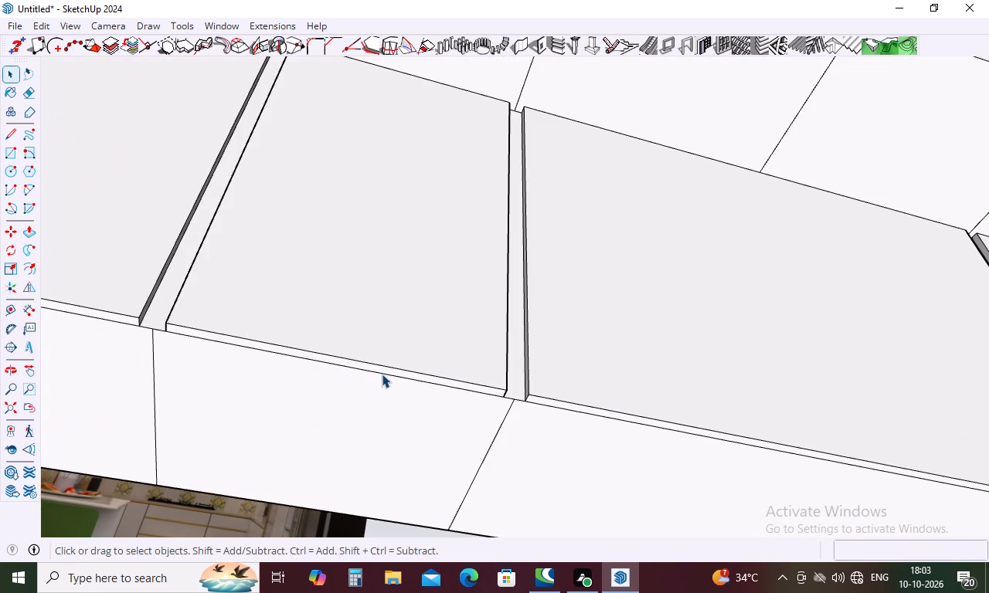
click(382, 374)
key(Delete)
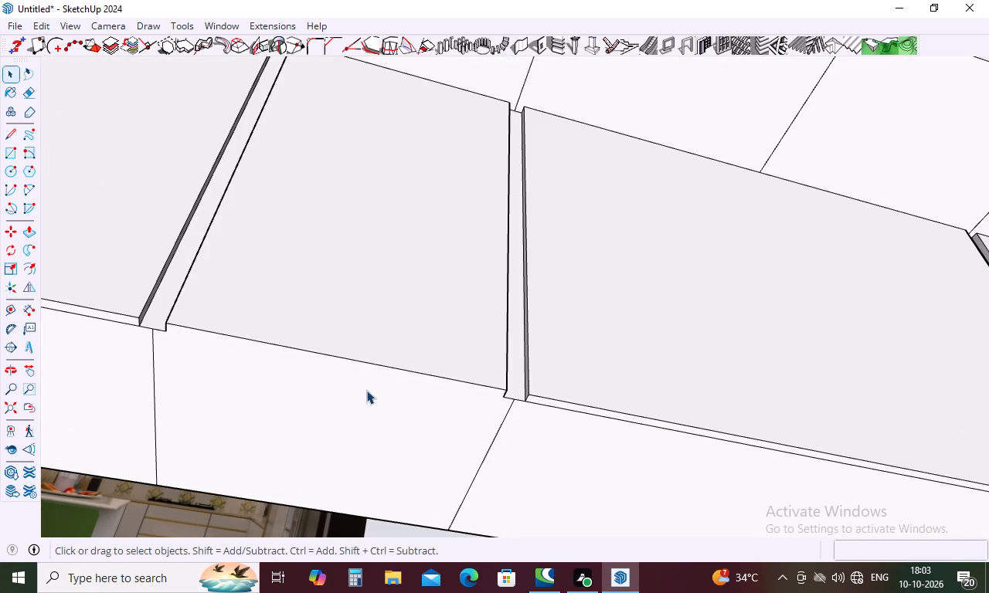
scroll(425, 345, down, 4)
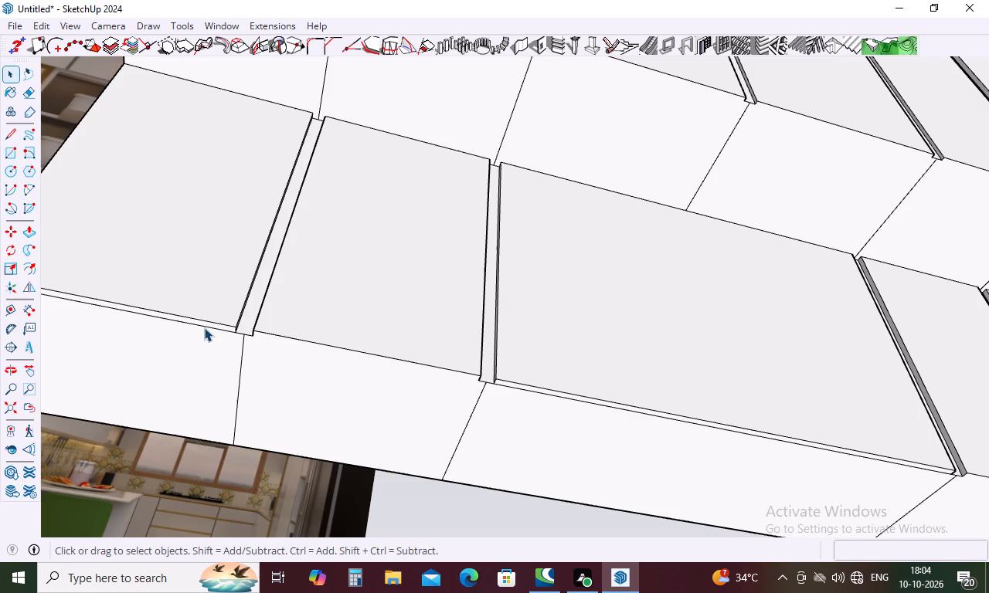
click(208, 324)
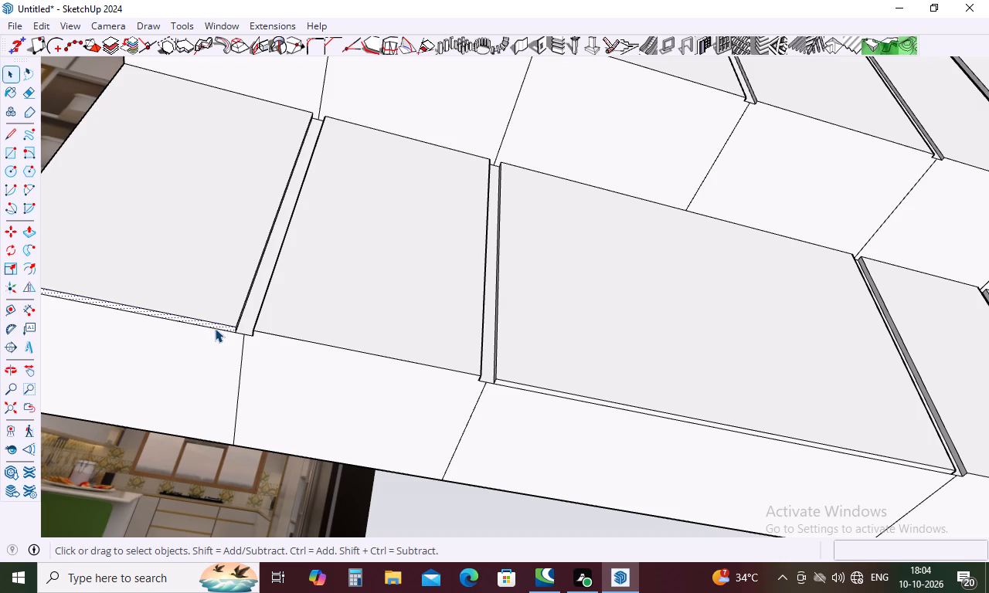
click(215, 328)
key(Delete)
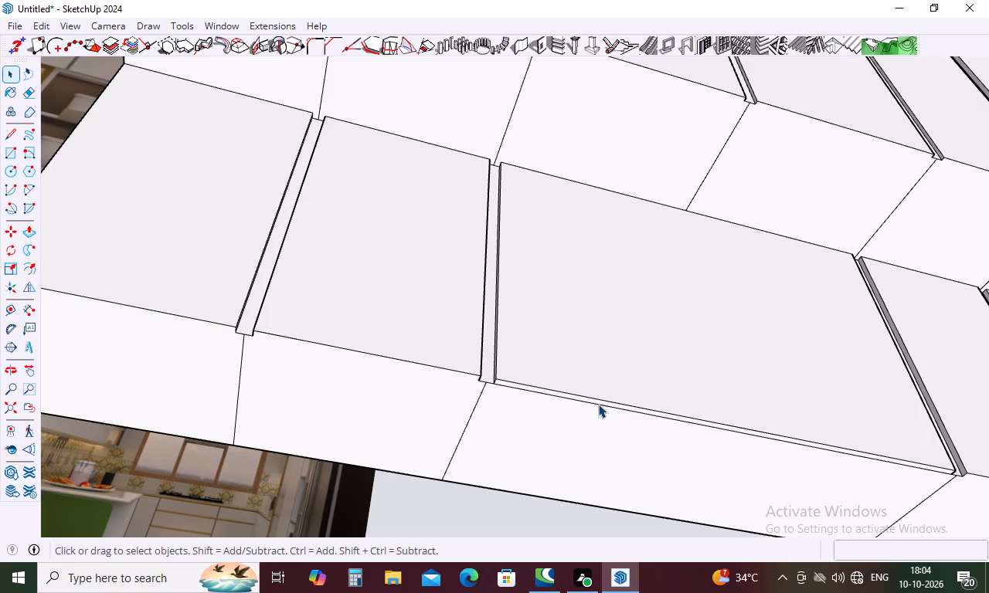
click(598, 404)
key(Delete)
Extend the bottom edge faces of the sixth and seventh lower doors down by 1" to the cabinet's underside with Push/Pull.
scroll(308, 356, down, 5)
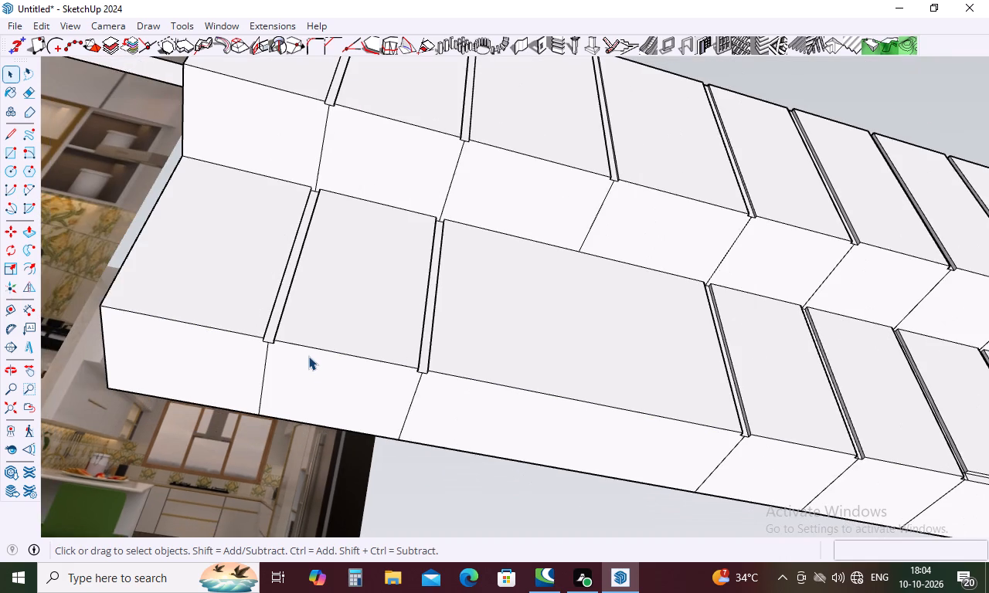
scroll(308, 356, down, 9)
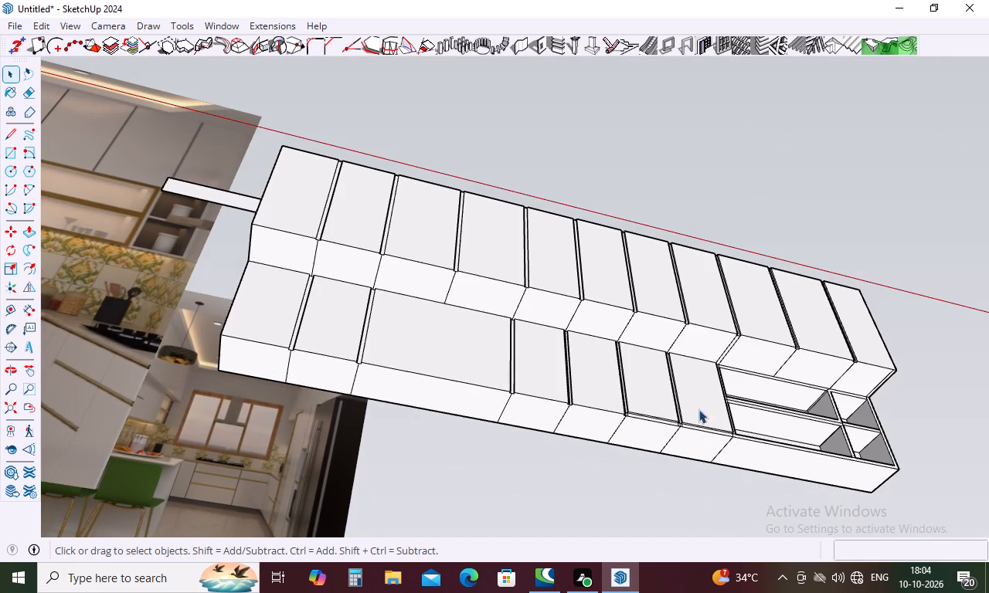
scroll(771, 432, up, 4)
scroll(662, 446, up, 5)
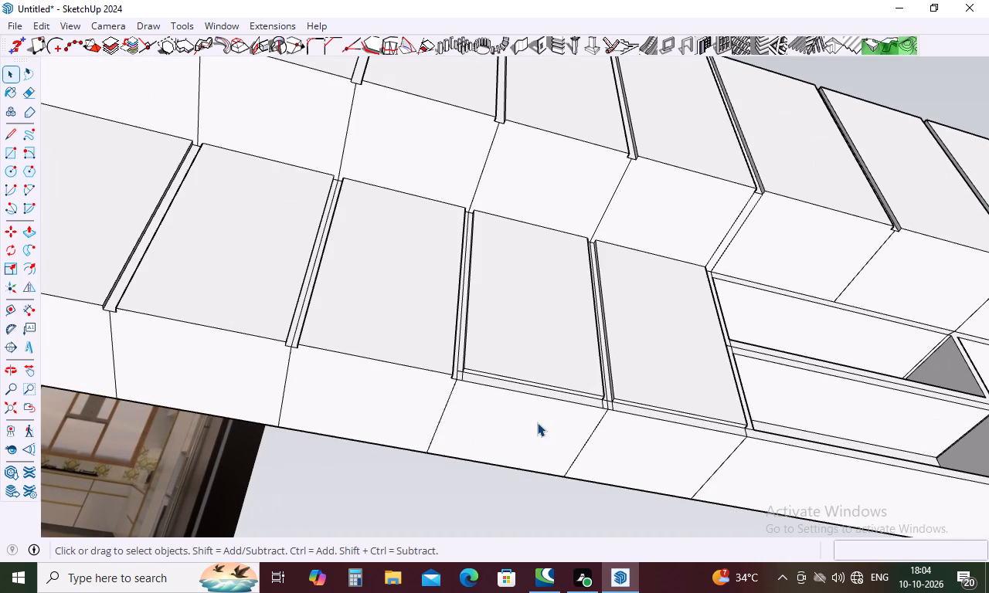
key(Escape)
key(p)
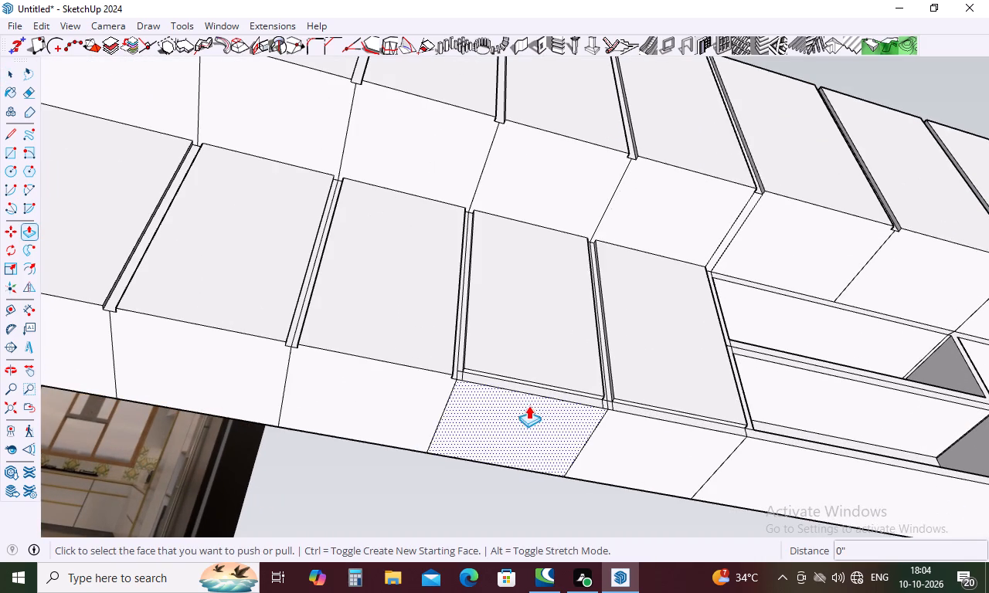
click(528, 386)
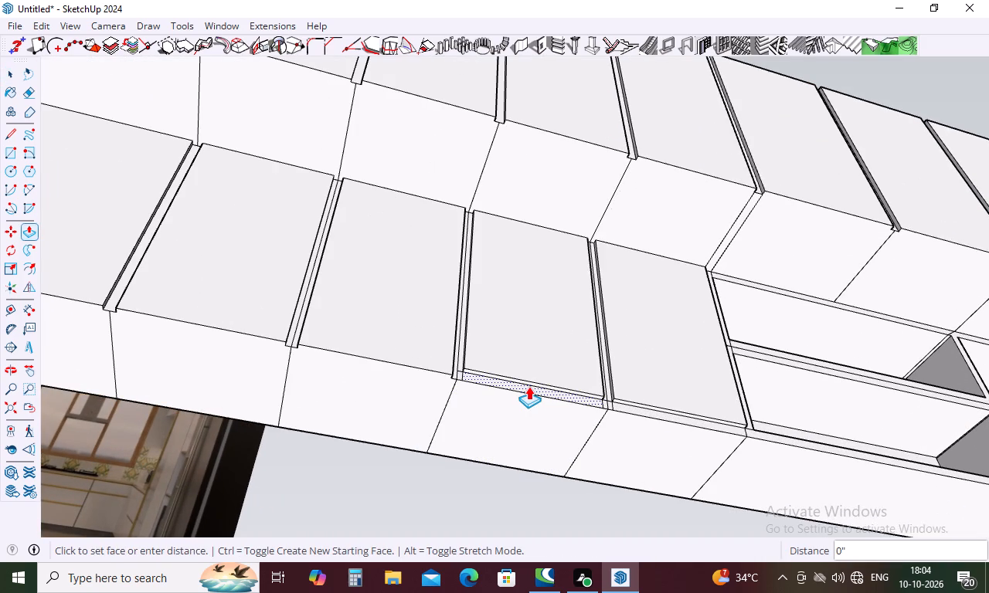
key(Escape)
key(p)
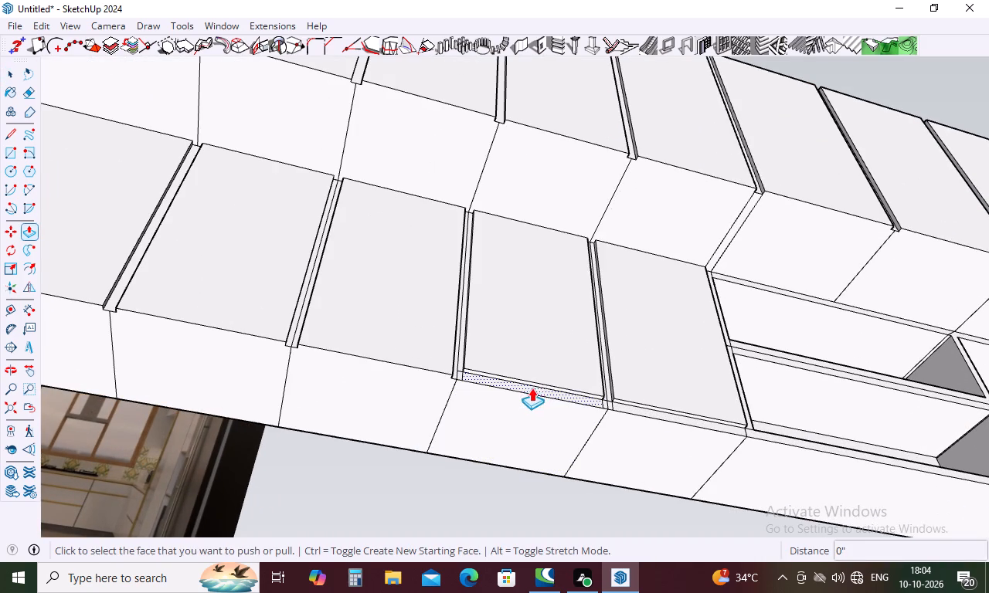
click(537, 385)
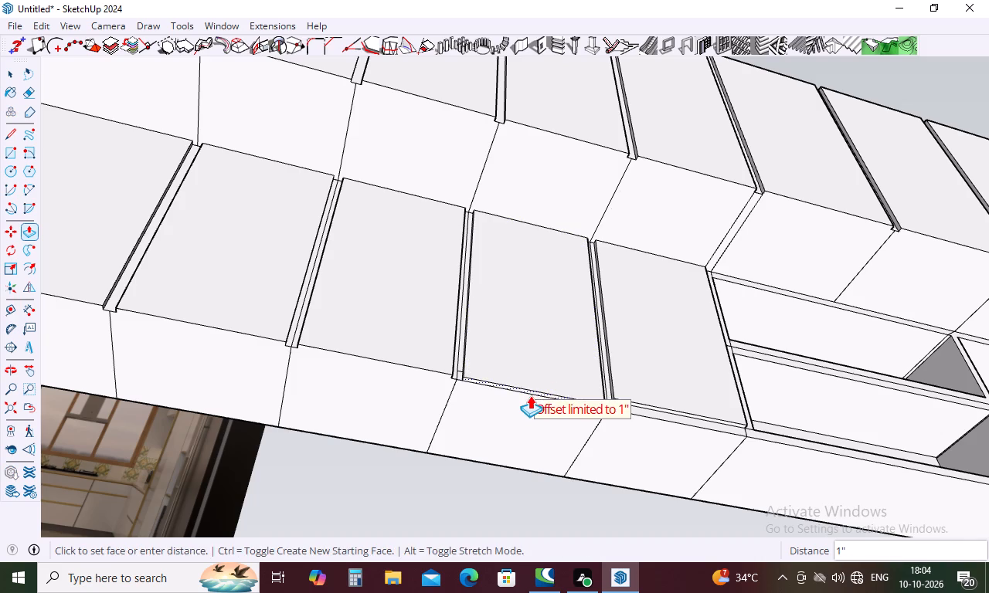
click(530, 395)
click(700, 416)
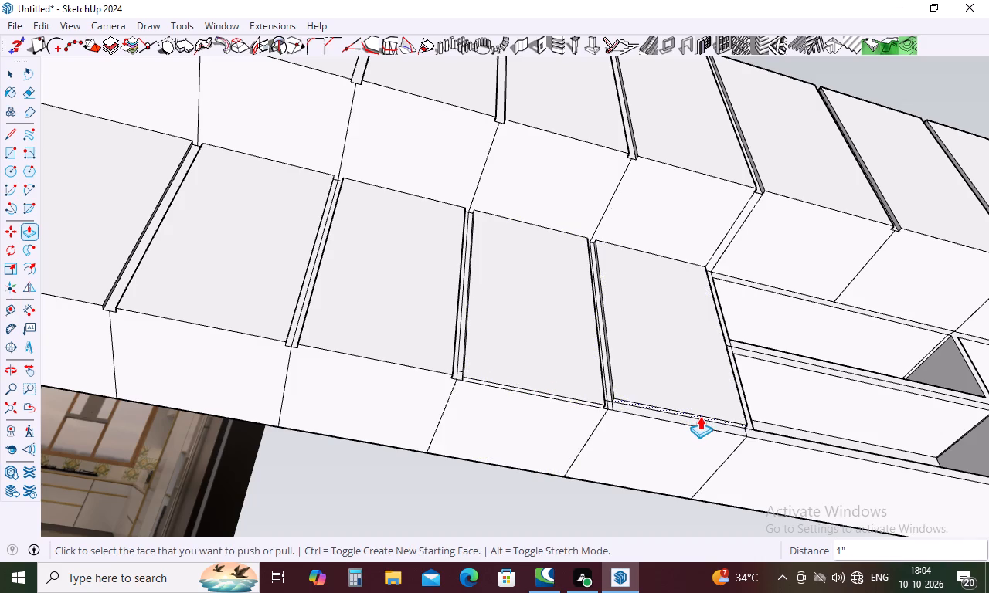
click(692, 434)
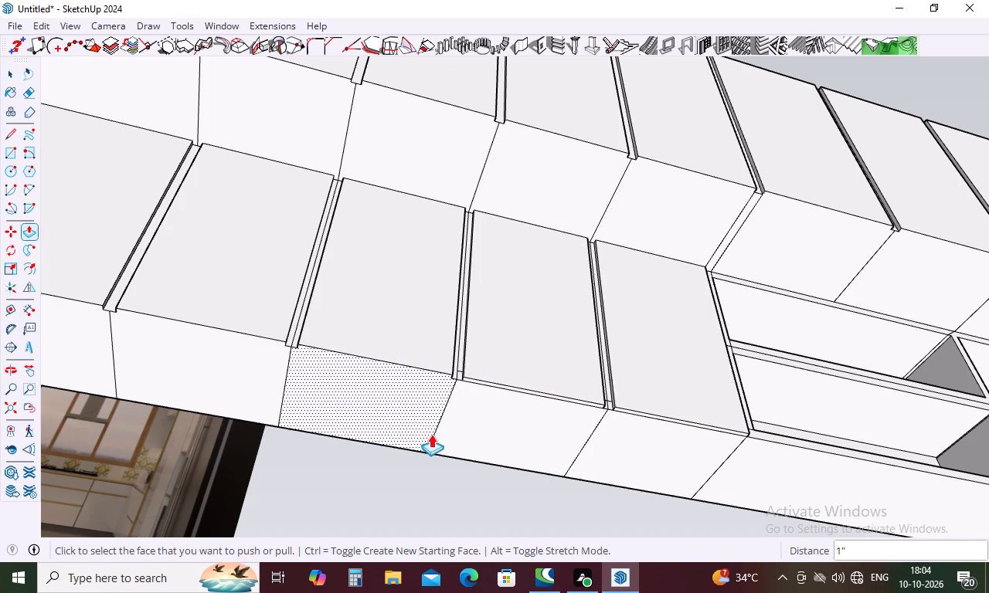
Erase the leftover vertical line in the gap between the fourth and fifth lower doors.
key(Escape)
key(e)
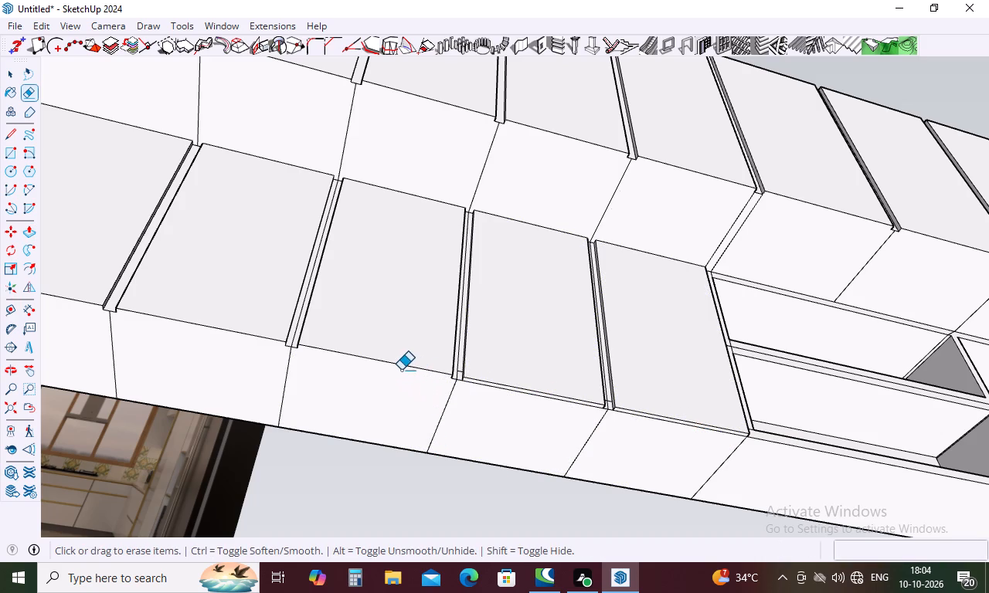
middle_drag(310, 371, 309, 449)
scroll(288, 392, up, 7)
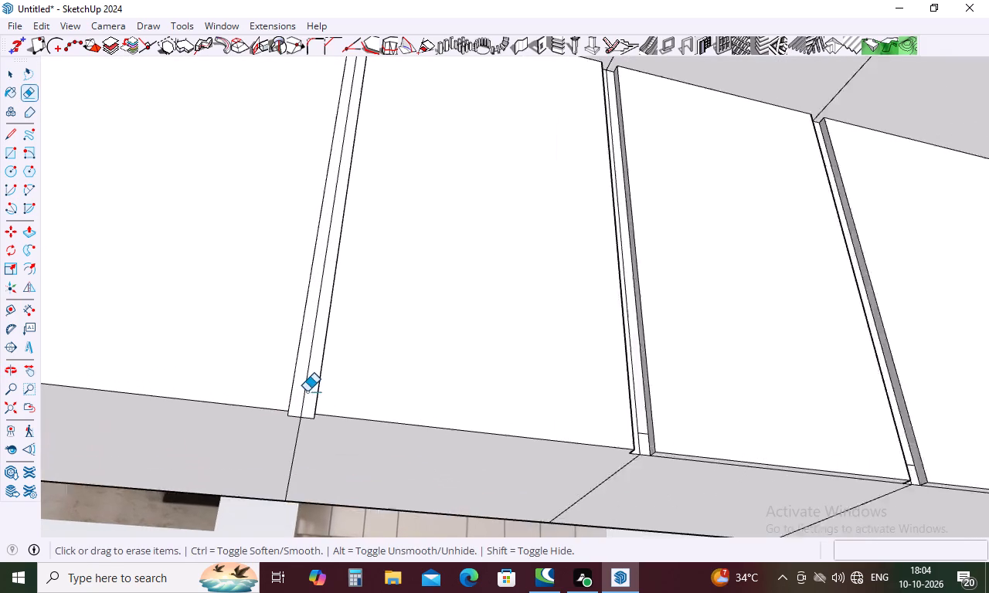
scroll(307, 391, up, 3)
click(307, 391)
scroll(175, 412, down, 10)
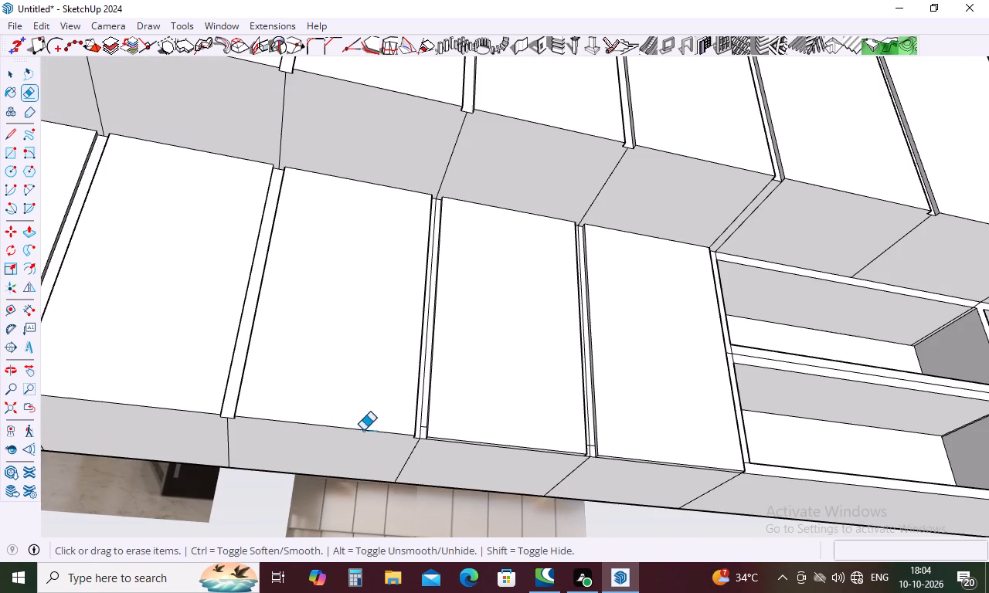
Erase the leftover horizontal and vertical lines in the gap between the fifth and sixth lower doors.
scroll(396, 429, up, 5)
scroll(466, 436, up, 10)
click(421, 412)
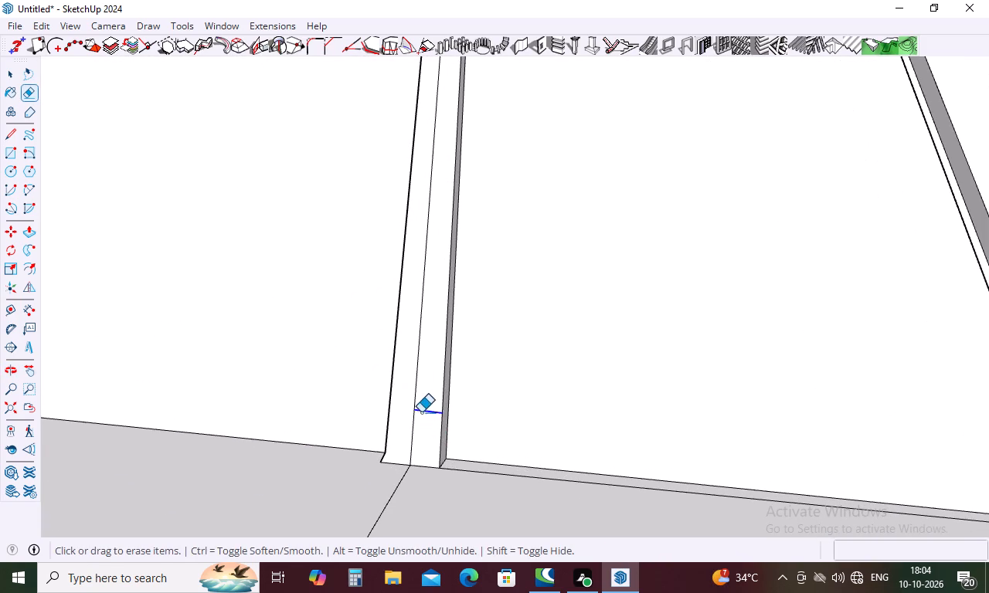
click(414, 412)
scroll(353, 419, down, 5)
scroll(260, 420, down, 5)
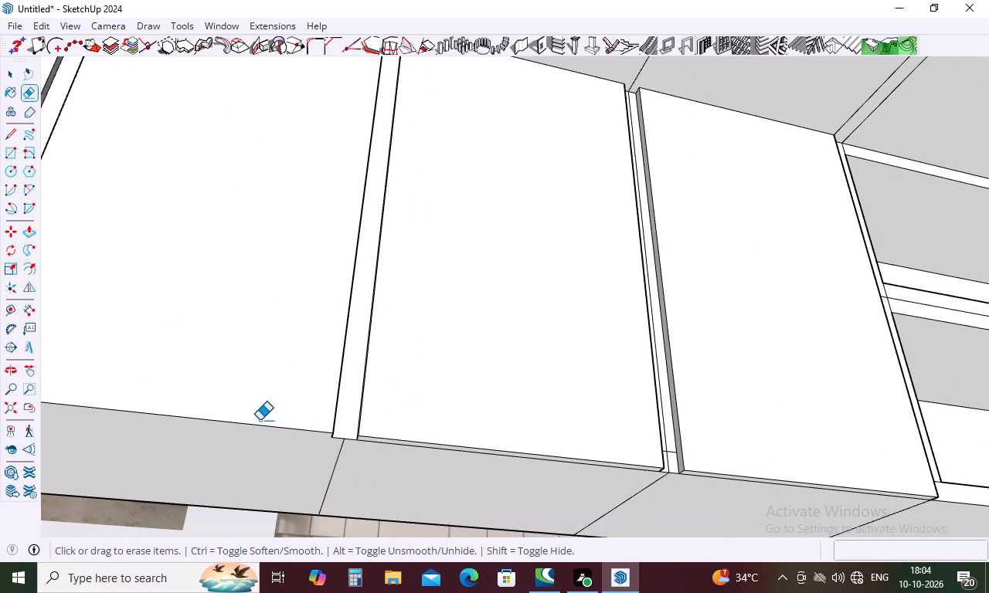
scroll(199, 411, down, 5)
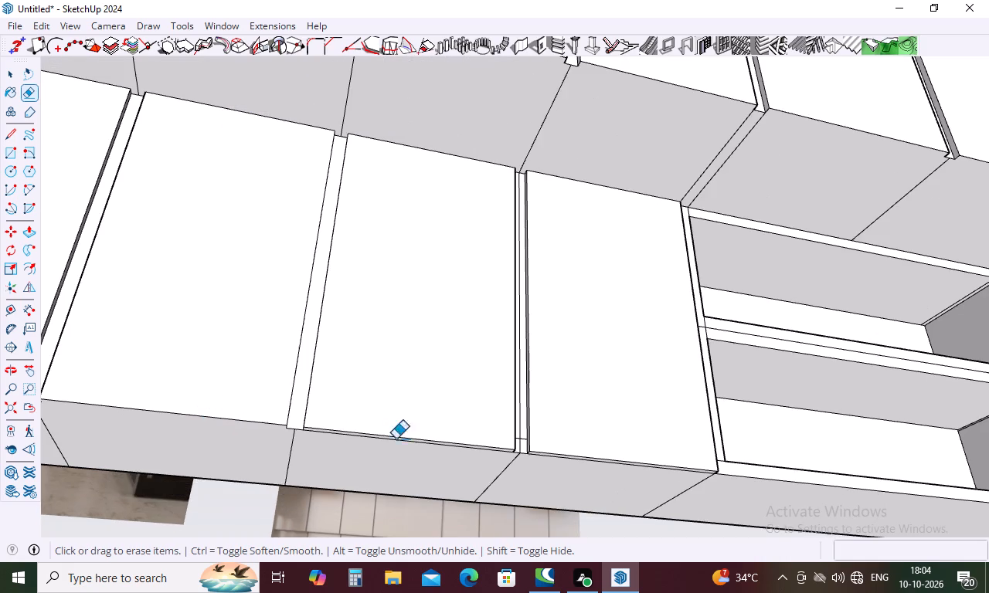
Erase the leftover horizontal and vertical lines in the gap between the sixth and seventh lower doors.
scroll(539, 461, up, 10)
click(494, 412)
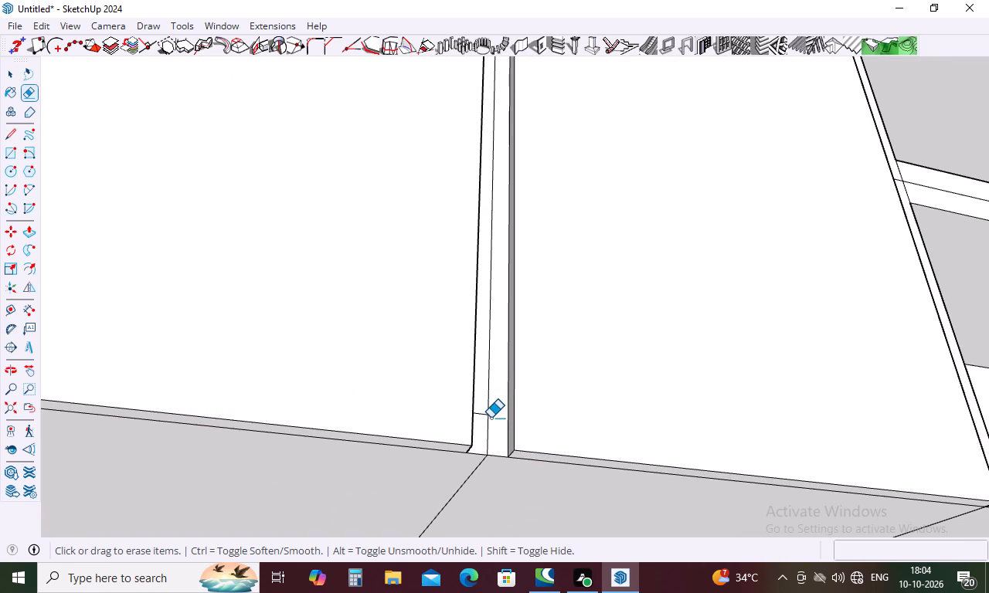
click(489, 418)
click(484, 415)
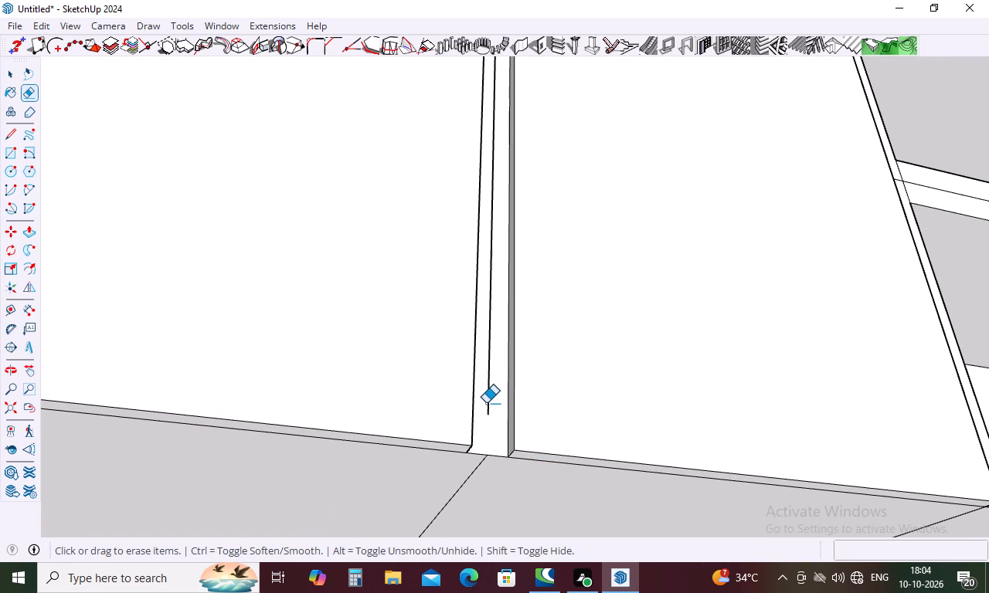
click(486, 403)
scroll(338, 412, down, 10)
Erase the leftover line at the bottom of the frame strip between the seventh lower door and the wide lower compartment.
middle_drag(592, 443, 419, 464)
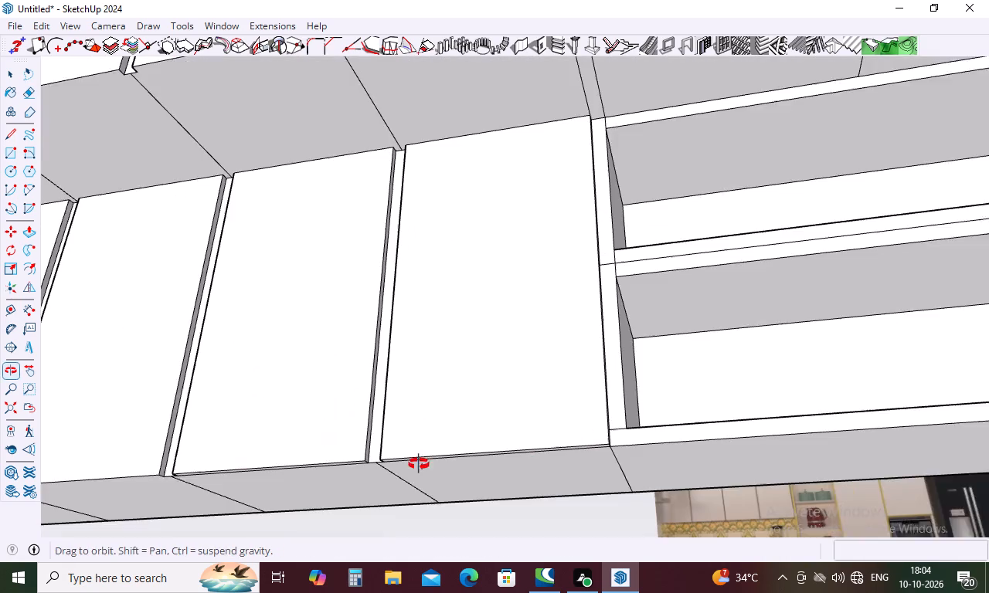
middle_drag(419, 464, 413, 466)
scroll(620, 438, up, 9)
click(610, 423)
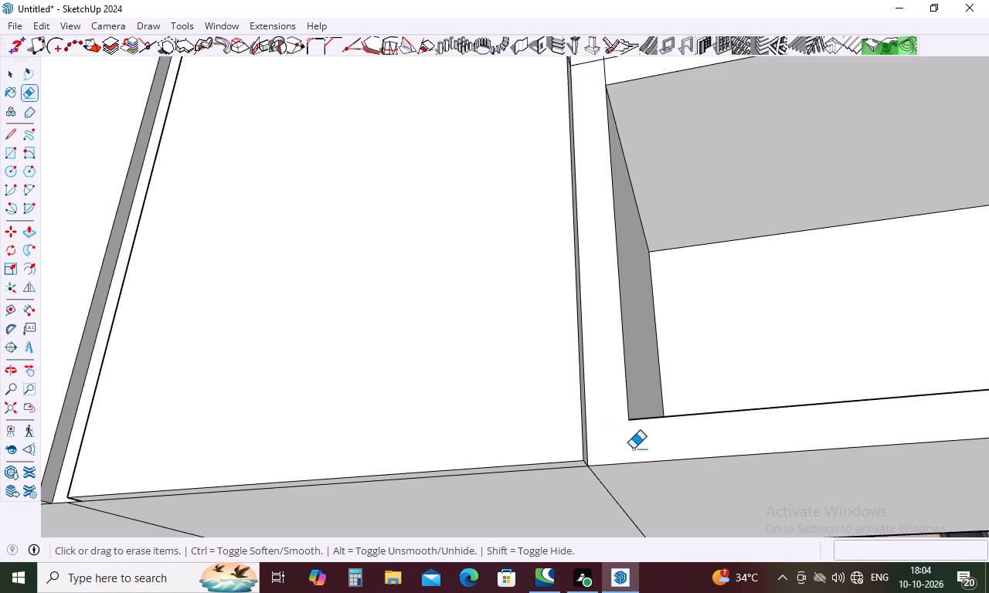
scroll(633, 449, down, 14)
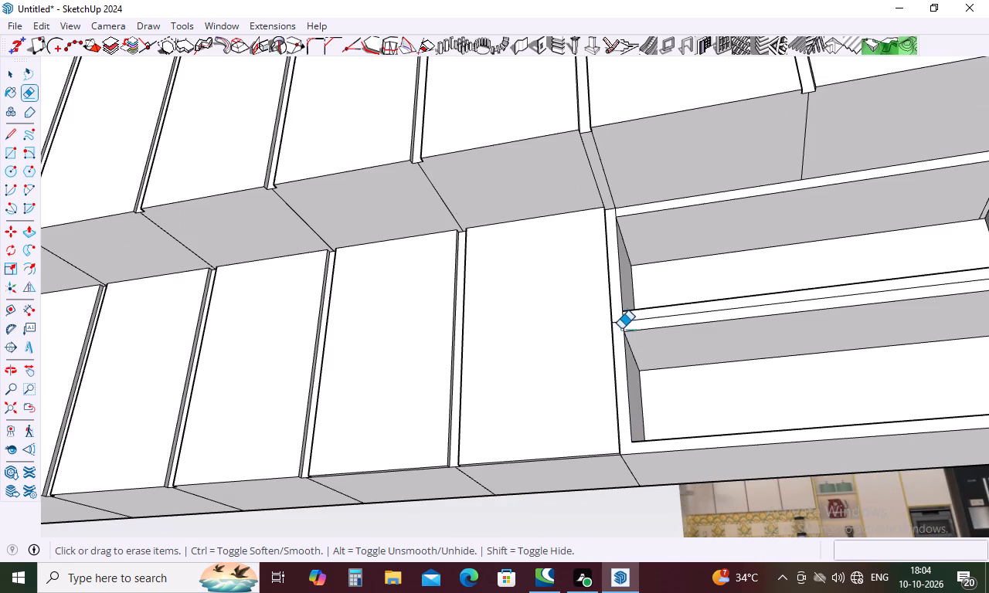
Erase the leftover lines along the divider between the two wide open compartments and across the frame strip beside the seventh door.
click(613, 325)
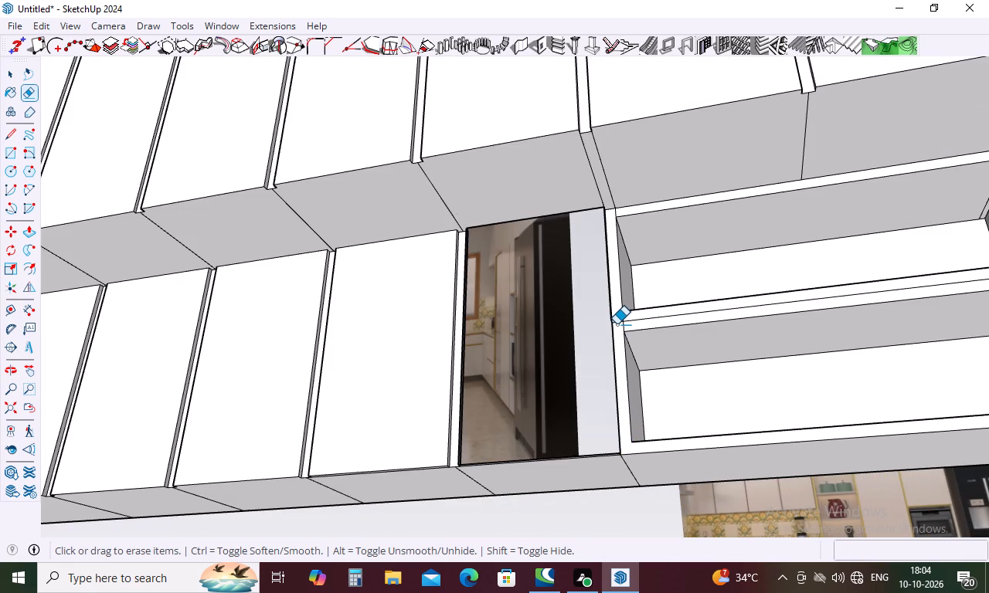
key(ctrl+z)
scroll(633, 311, up, 10)
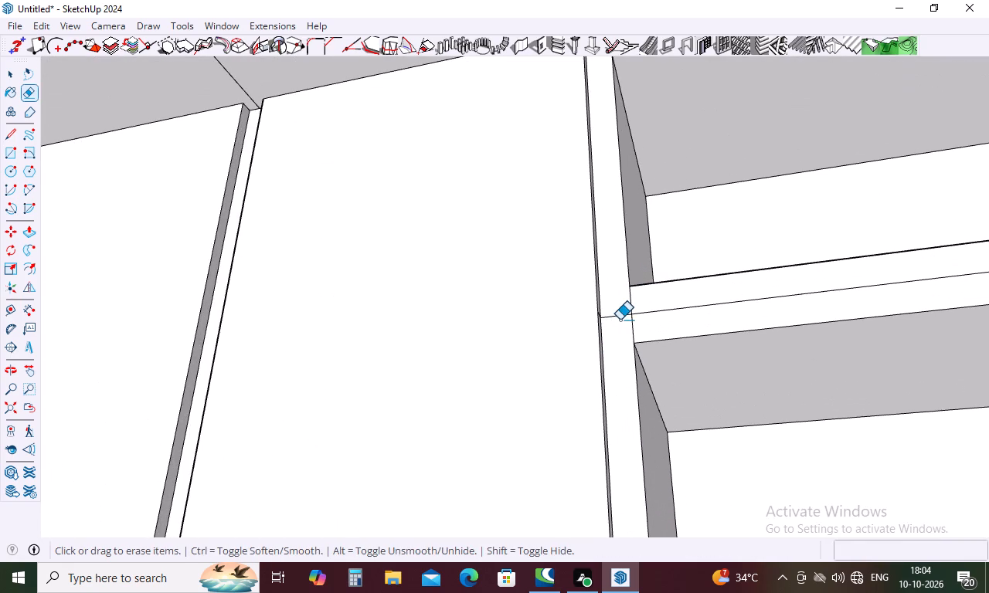
click(620, 317)
click(630, 307)
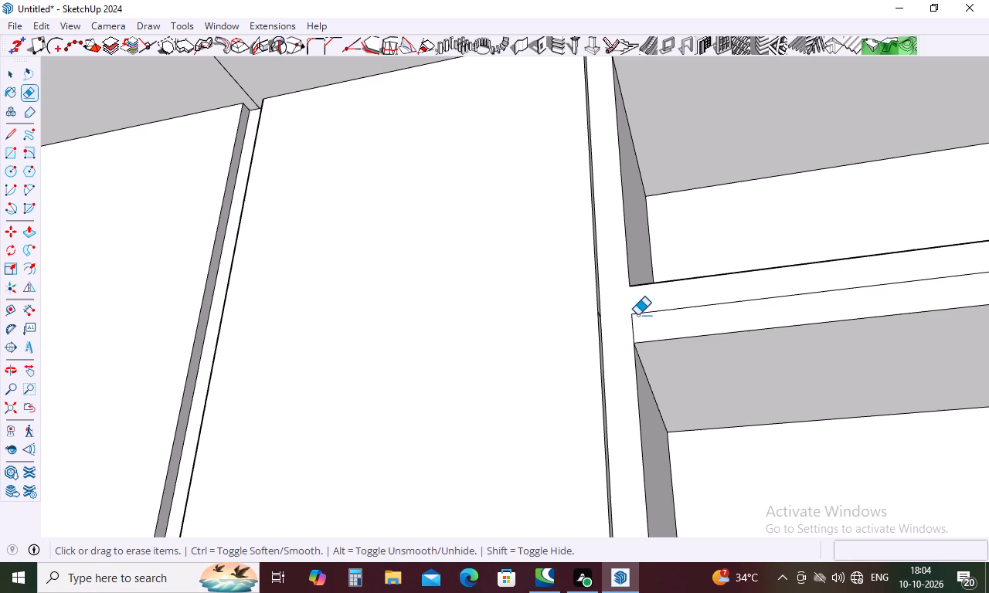
drag(644, 315, 640, 323)
click(637, 325)
click(632, 327)
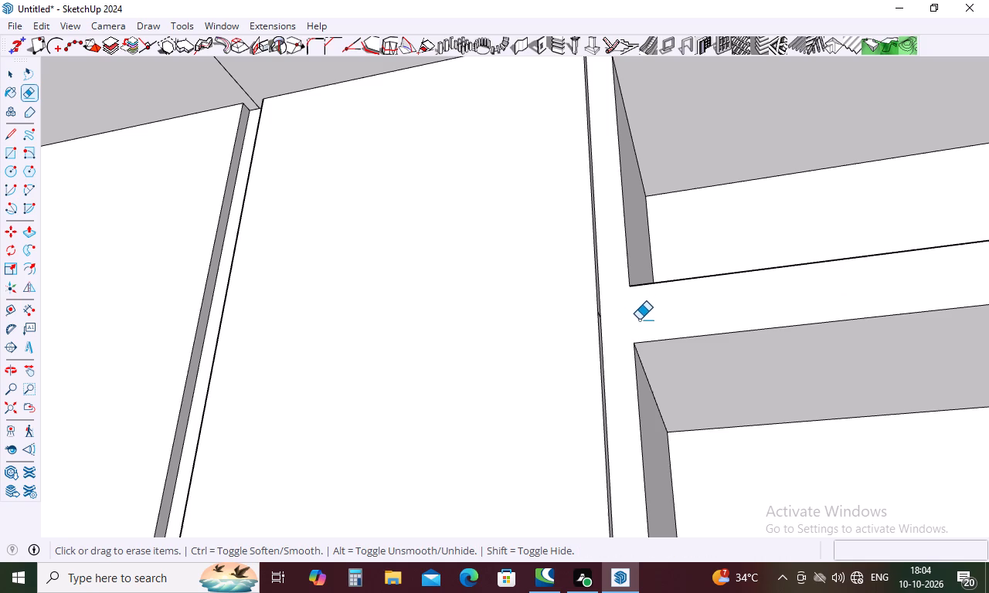
Erase the short leftover line on the frame above the upper wide compartment's corner beside the seventh lower door.
scroll(639, 320, down, 20)
middle_drag(645, 329, 557, 429)
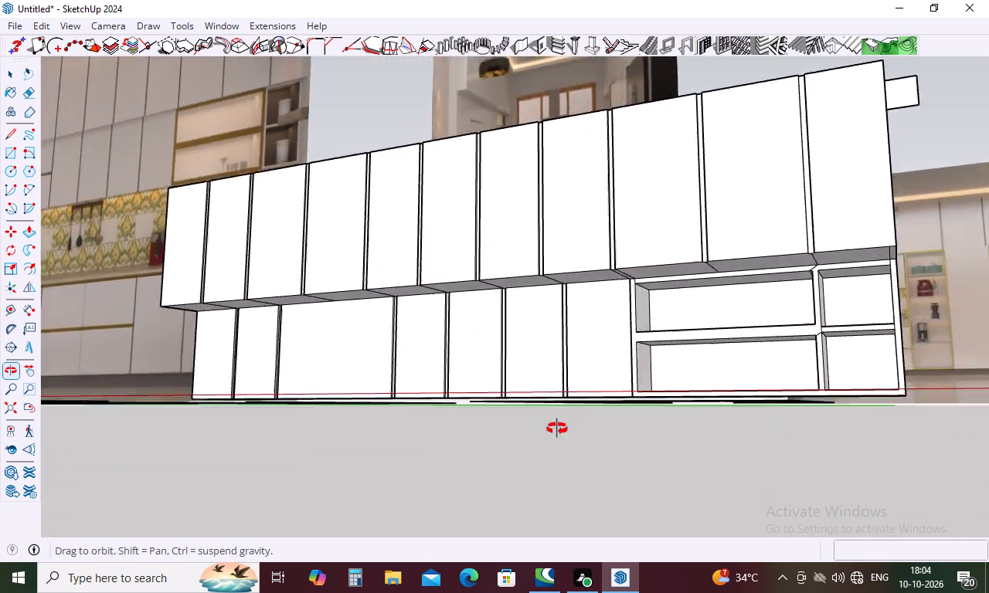
middle_drag(557, 429, 132, 455)
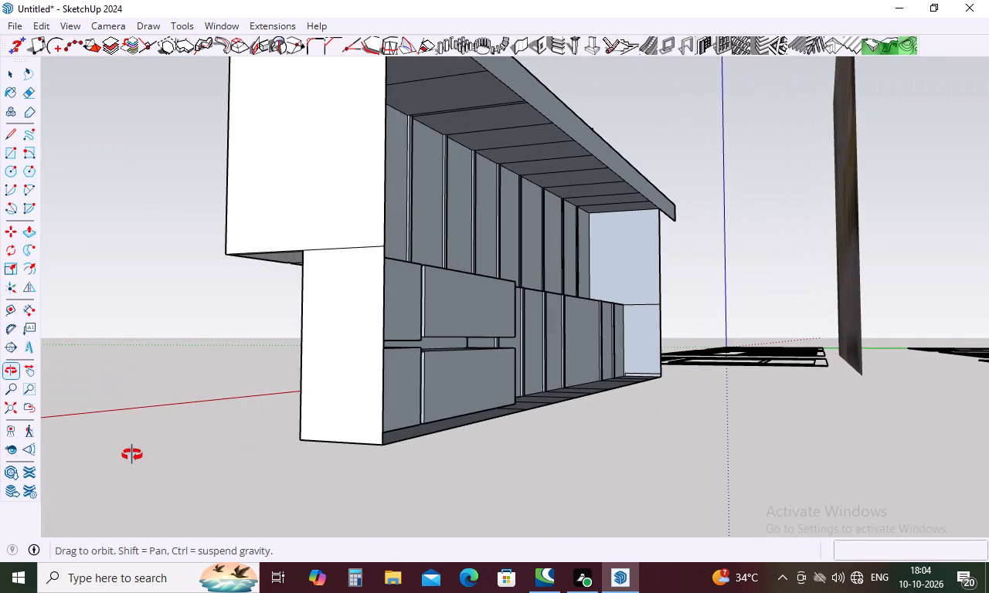
middle_drag(132, 455, 359, 464)
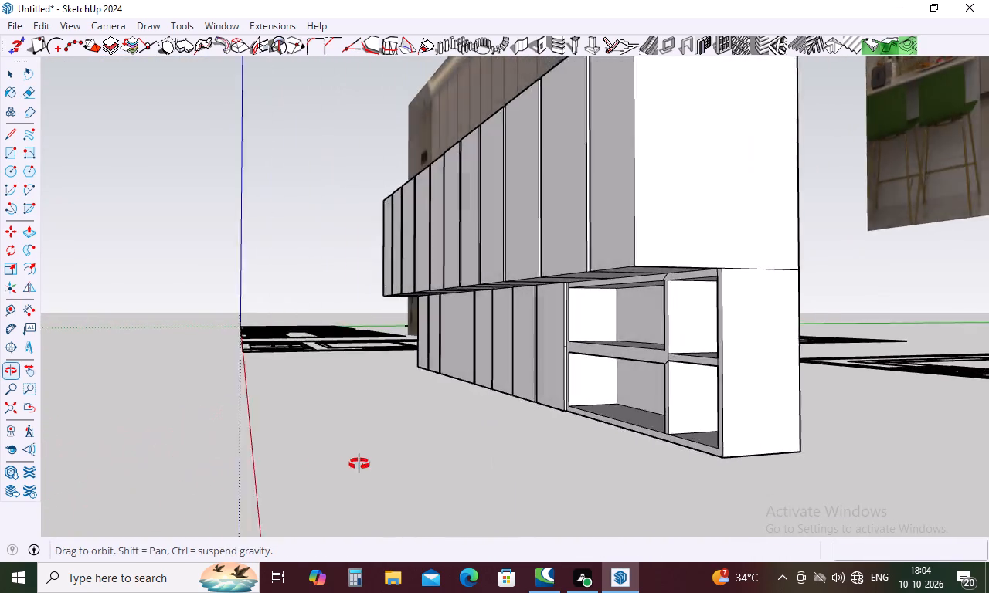
middle_drag(359, 464, 661, 418)
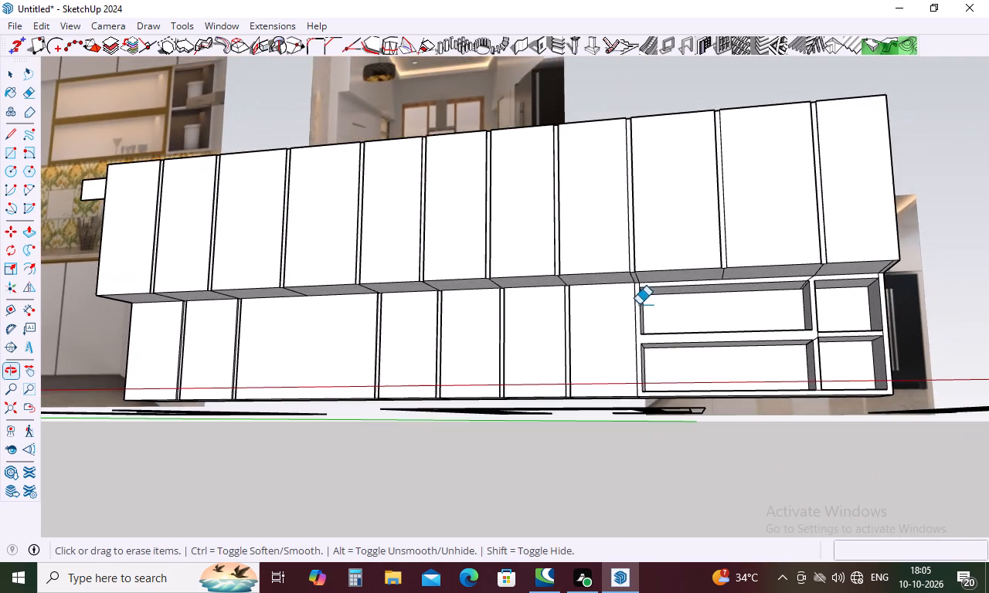
scroll(638, 300, up, 20)
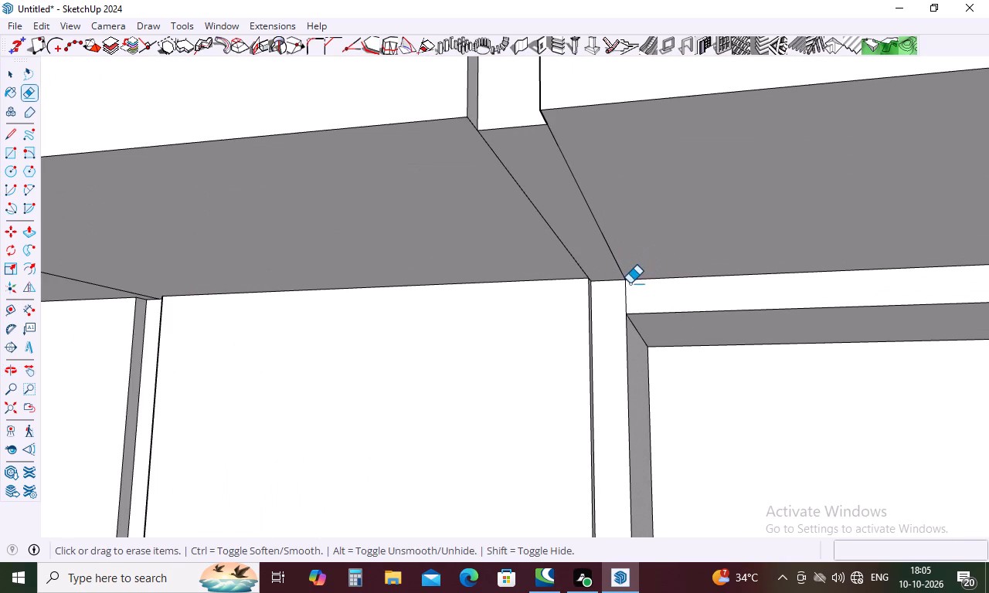
click(628, 286)
Erase the stray lines at the lower wide compartment's upper corner, beside the divider to the small compartments.
scroll(573, 316, down, 10)
scroll(470, 281, down, 5)
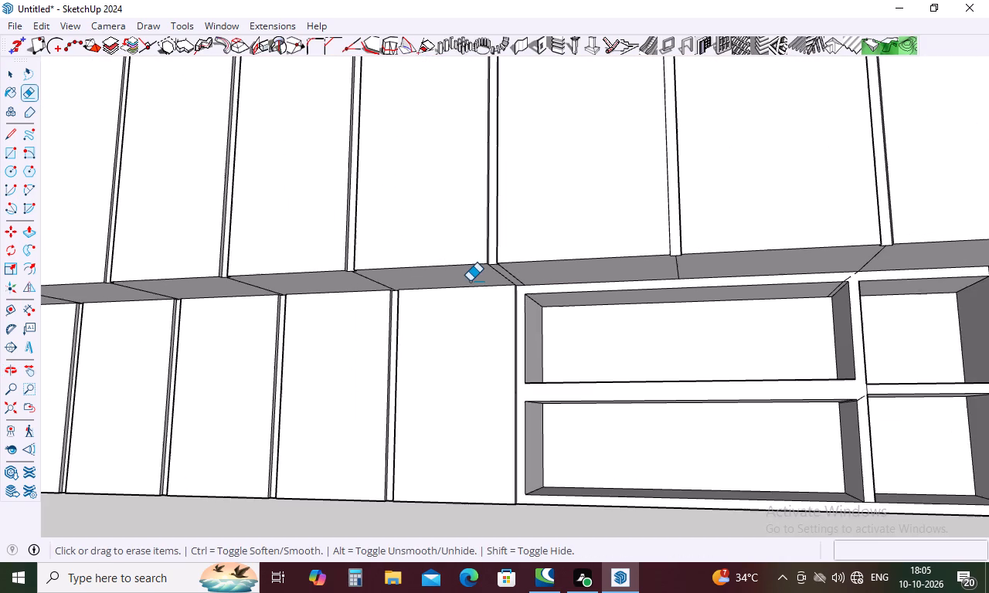
scroll(853, 391, up, 9)
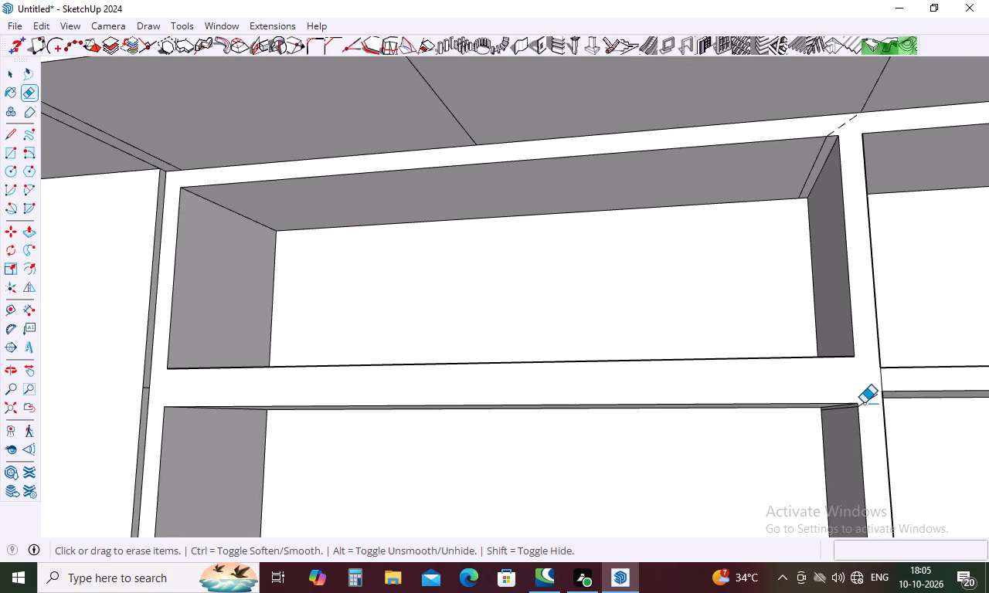
click(864, 403)
middle_drag(864, 423, 878, 357)
scroll(878, 357, up, 9)
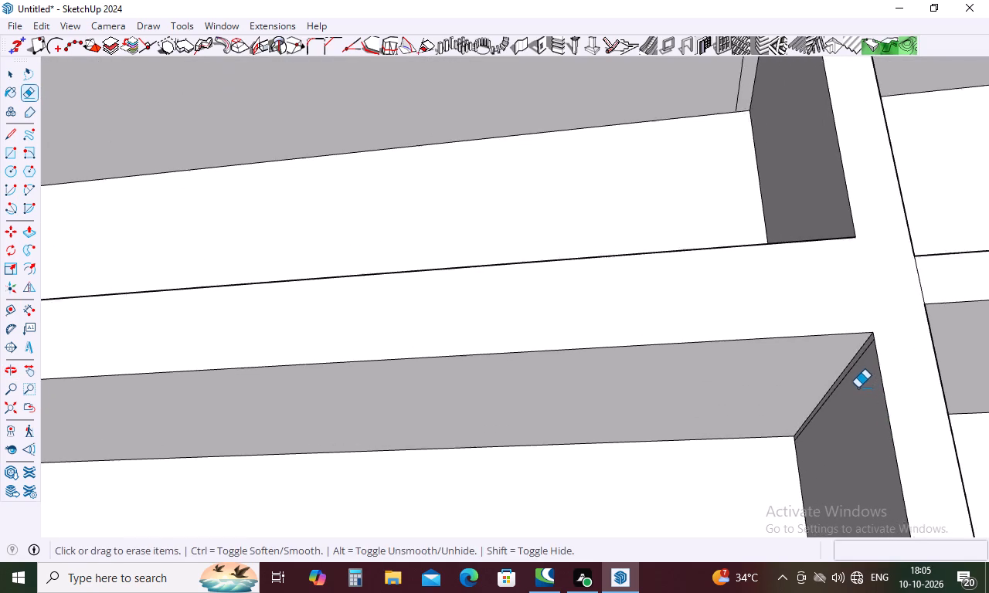
scroll(858, 388, up, 6)
click(865, 330)
scroll(763, 377, down, 5)
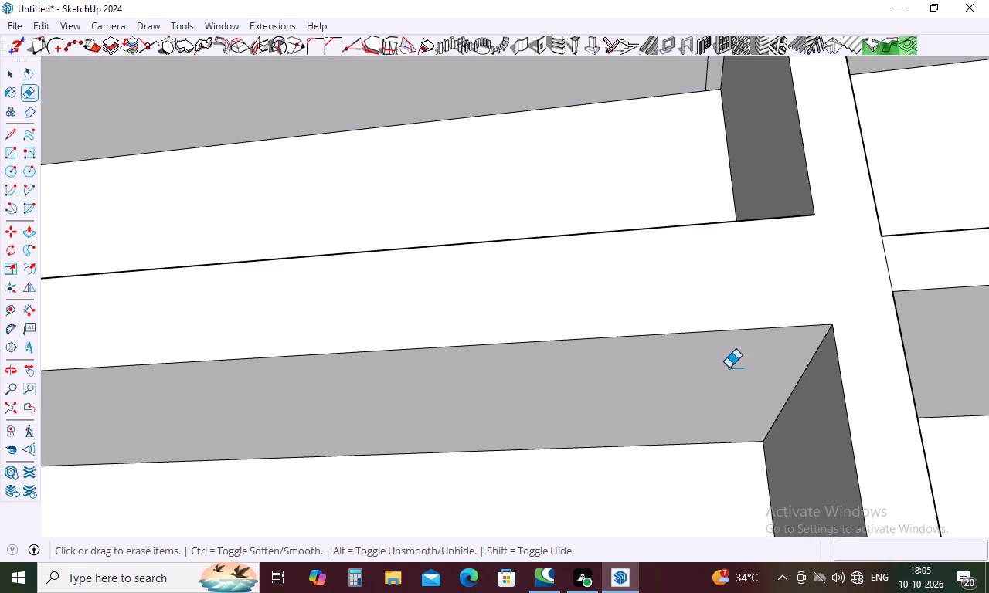
scroll(729, 368, down, 10)
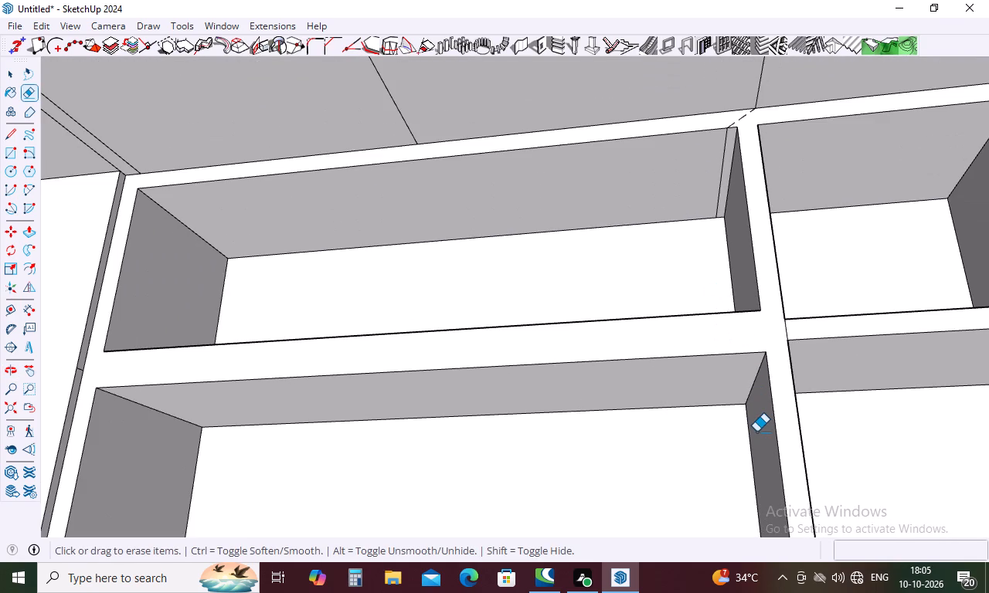
scroll(740, 472, down, 9)
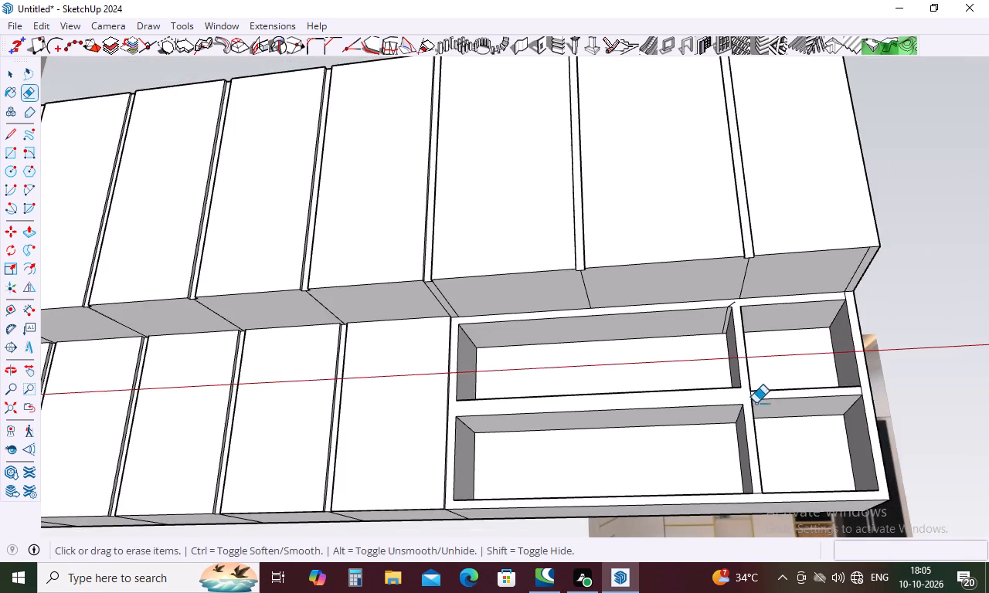
Erase the leftover lines on the upright between the wide and small compartments, at the middle frame crossing and at the bottom frame.
scroll(756, 400, up, 15)
click(737, 391)
scroll(699, 390, down, 5)
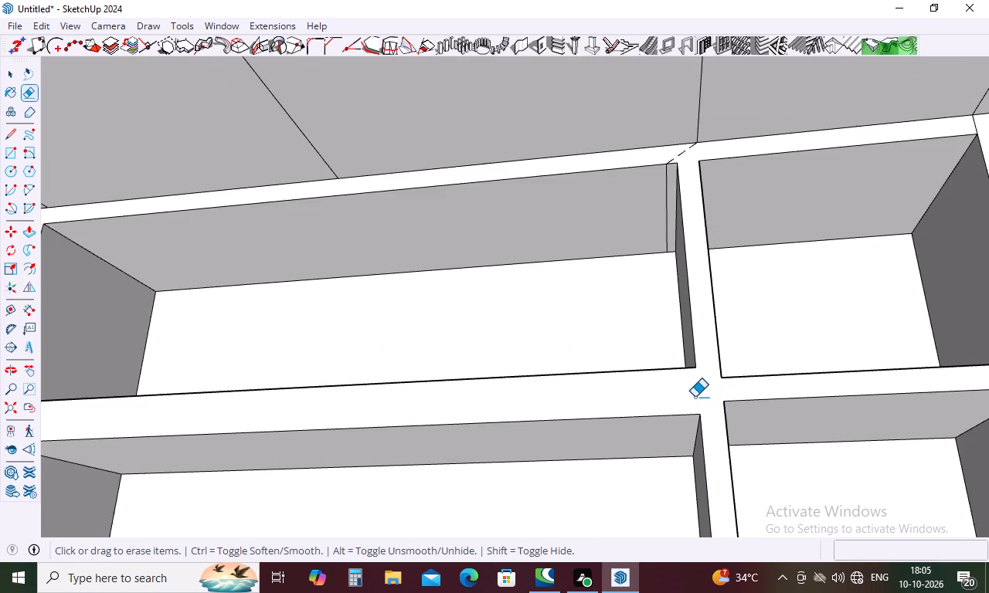
scroll(693, 397, down, 14)
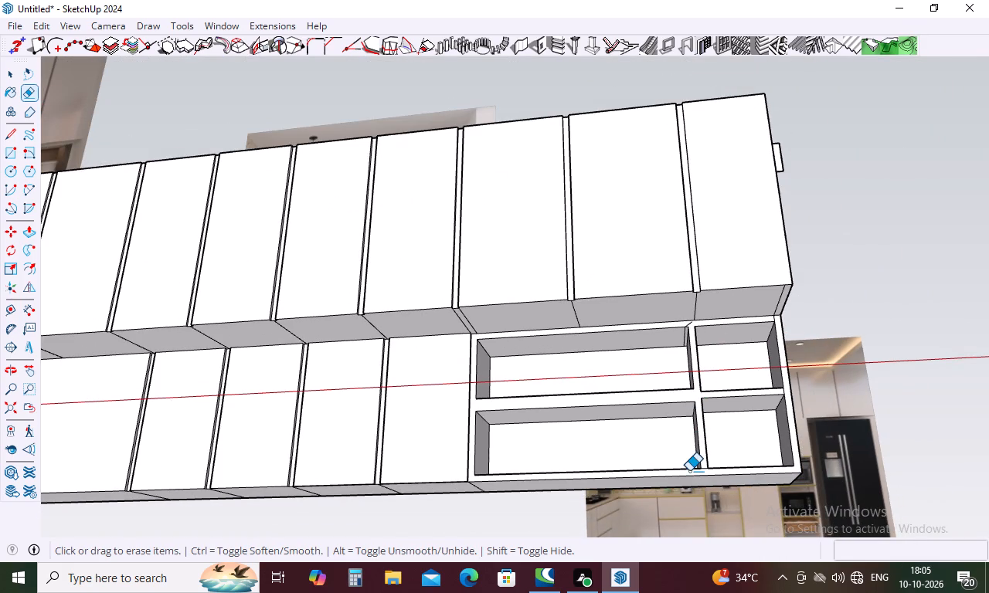
scroll(705, 475, up, 14)
click(701, 463)
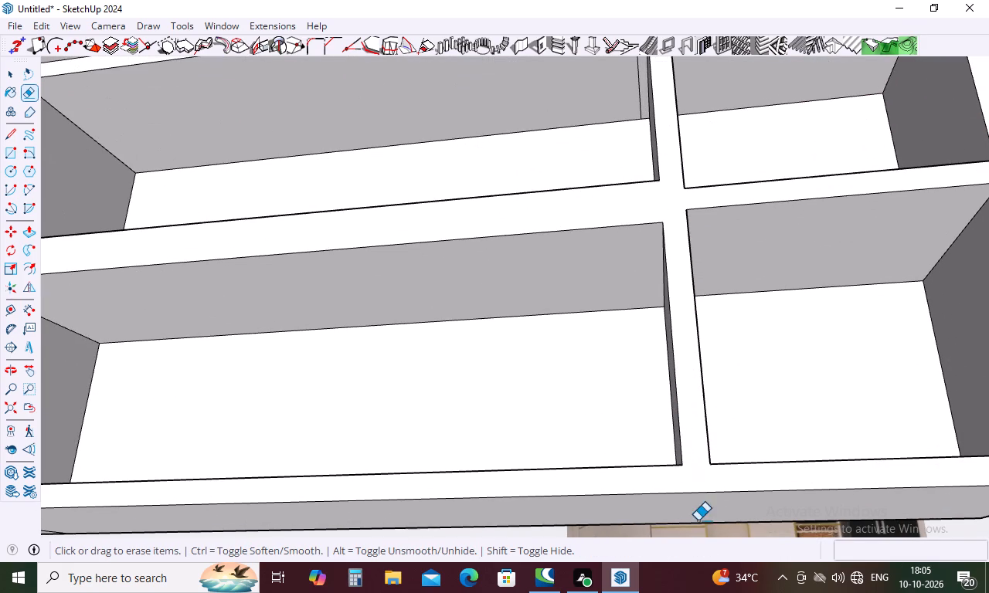
Erase the stray vertical line inside the upper wide compartment and the dashed diagonal line on the frame above it, beside the small compartment.
scroll(698, 520, down, 5)
scroll(703, 443, down, 9)
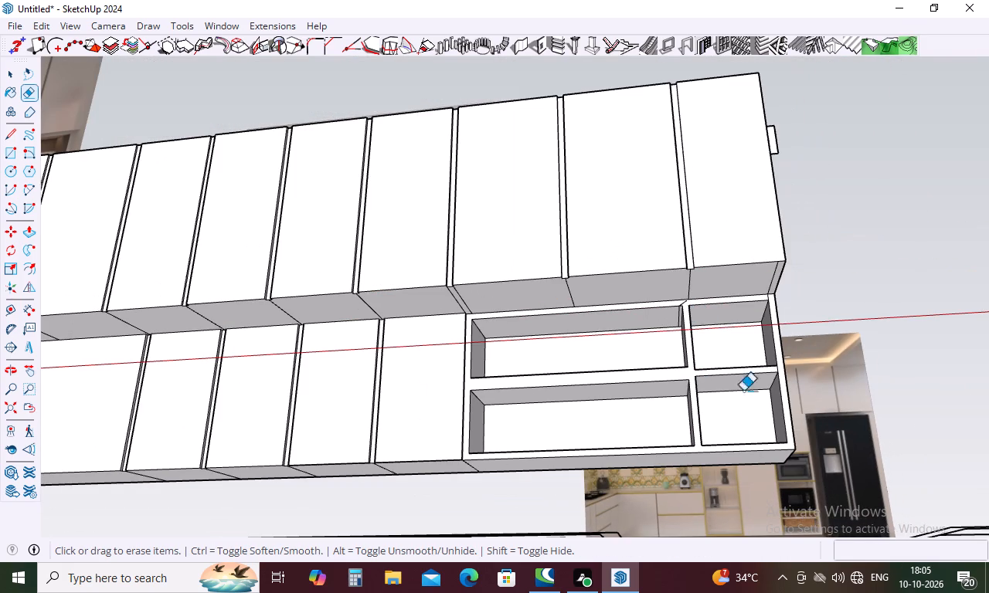
scroll(683, 321, up, 6)
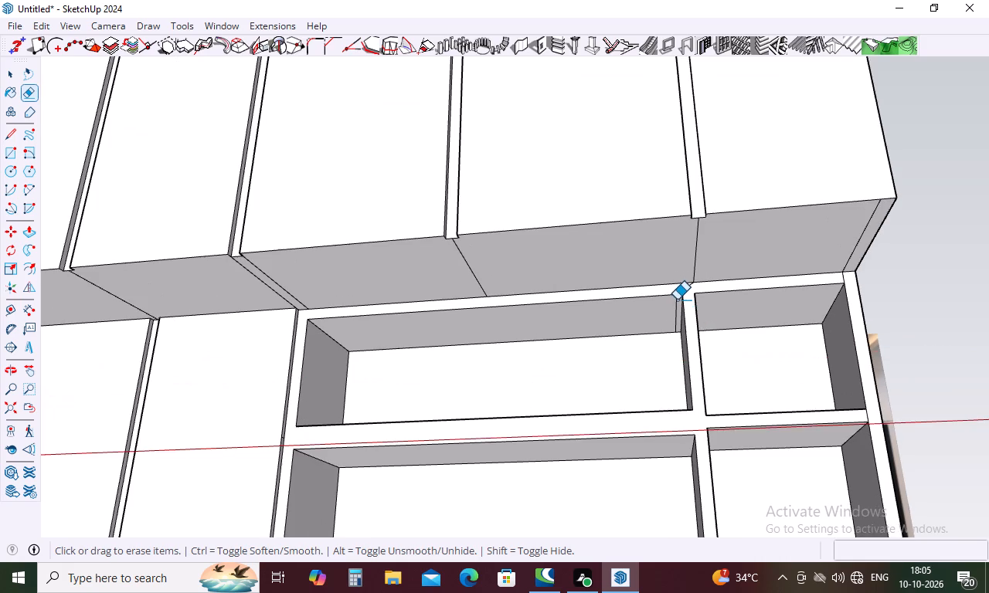
scroll(677, 300, up, 10)
click(678, 300)
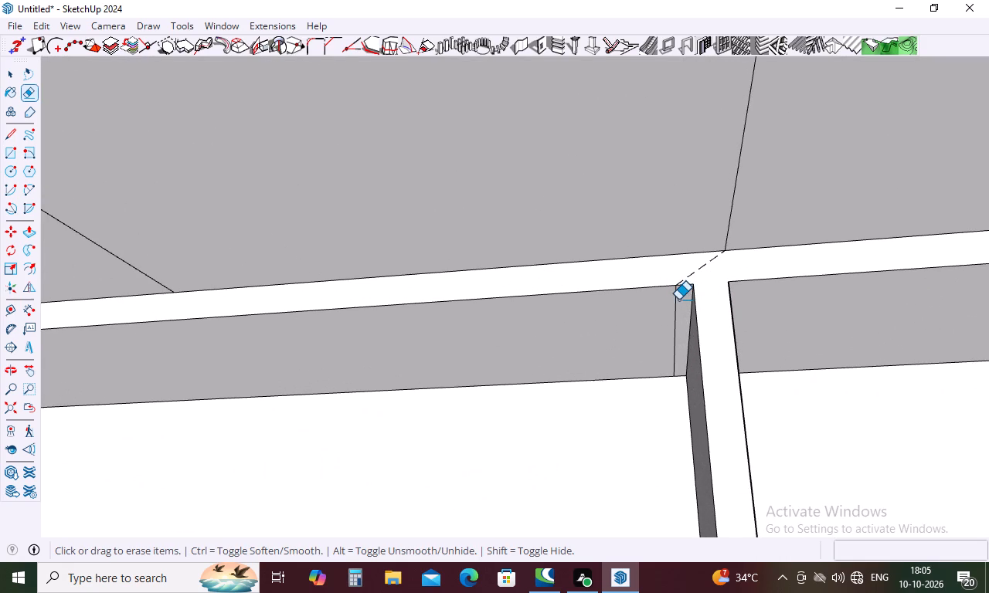
click(676, 300)
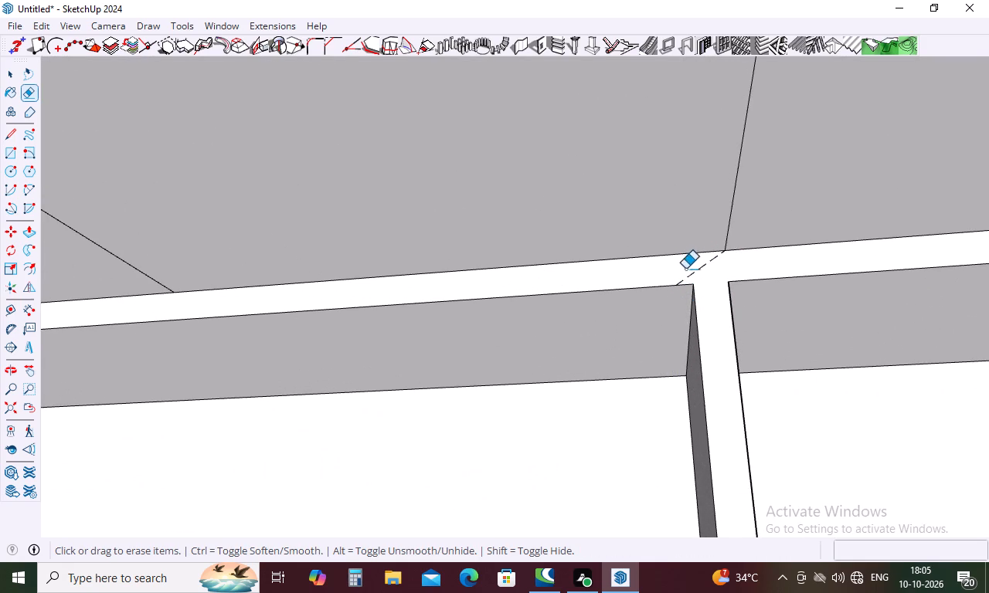
click(692, 272)
Erase the leftover lines at the upper small compartment's outer top corner and where the small compartments' divider meets the outer side frame.
scroll(583, 381, down, 5)
scroll(658, 333, down, 5)
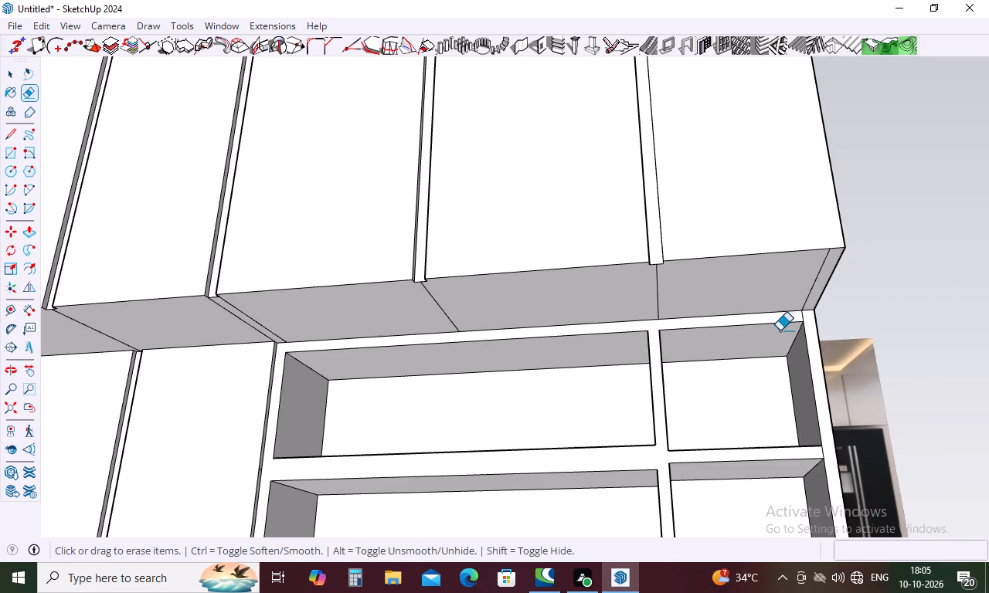
scroll(815, 327, up, 10)
click(792, 313)
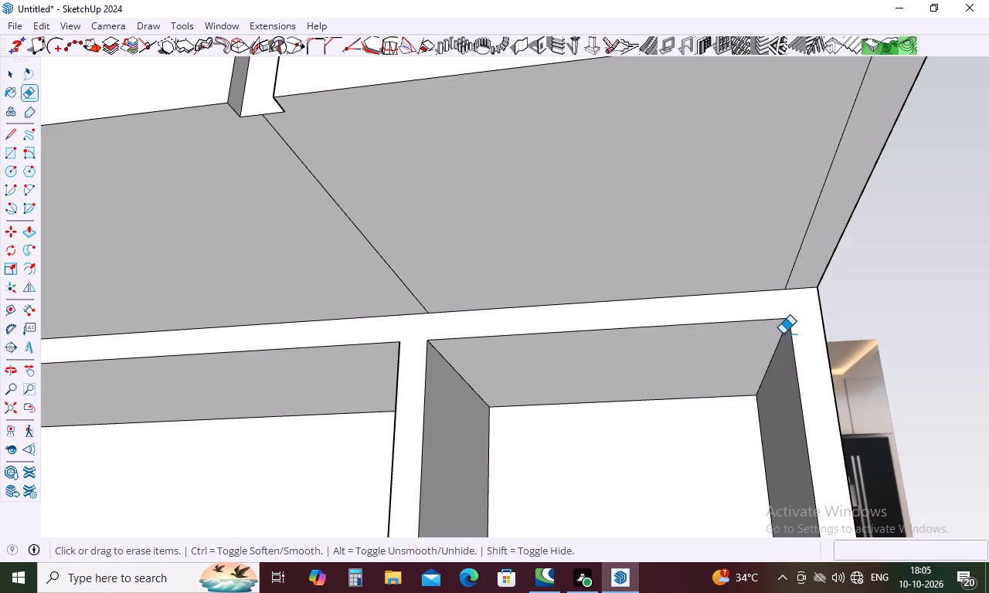
scroll(780, 341, down, 15)
scroll(803, 446, up, 5)
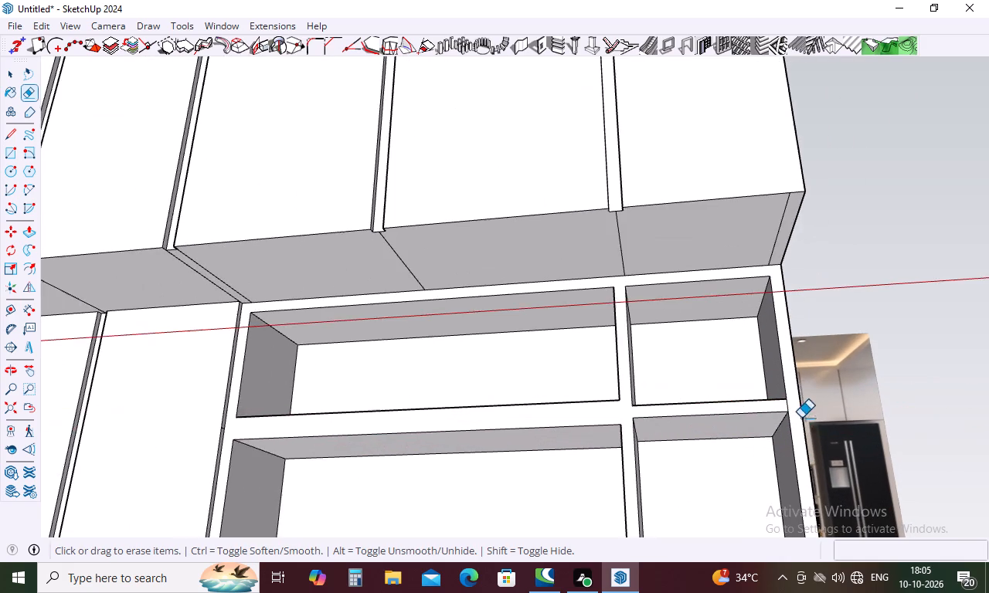
scroll(788, 398, up, 5)
click(787, 407)
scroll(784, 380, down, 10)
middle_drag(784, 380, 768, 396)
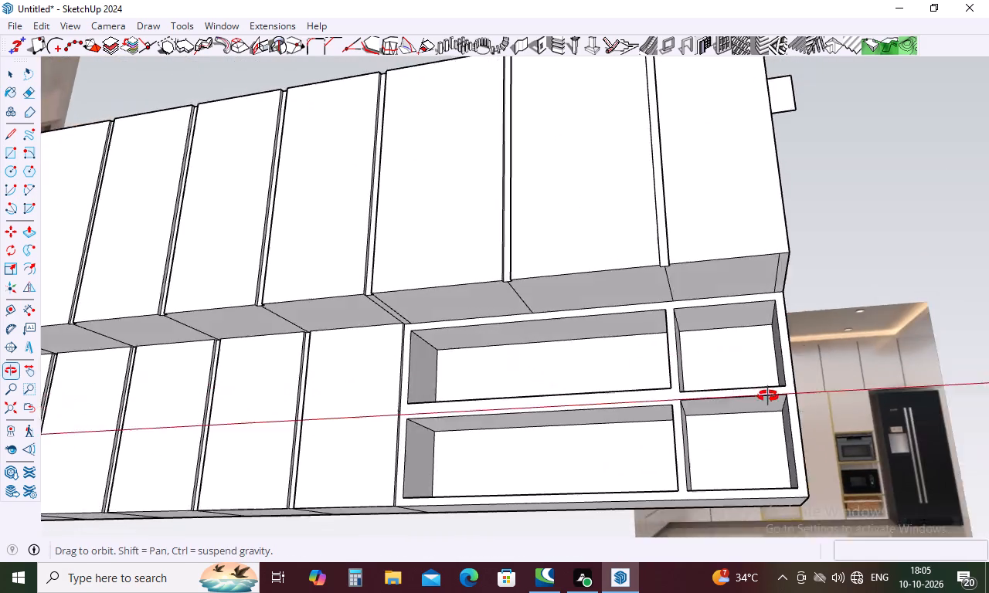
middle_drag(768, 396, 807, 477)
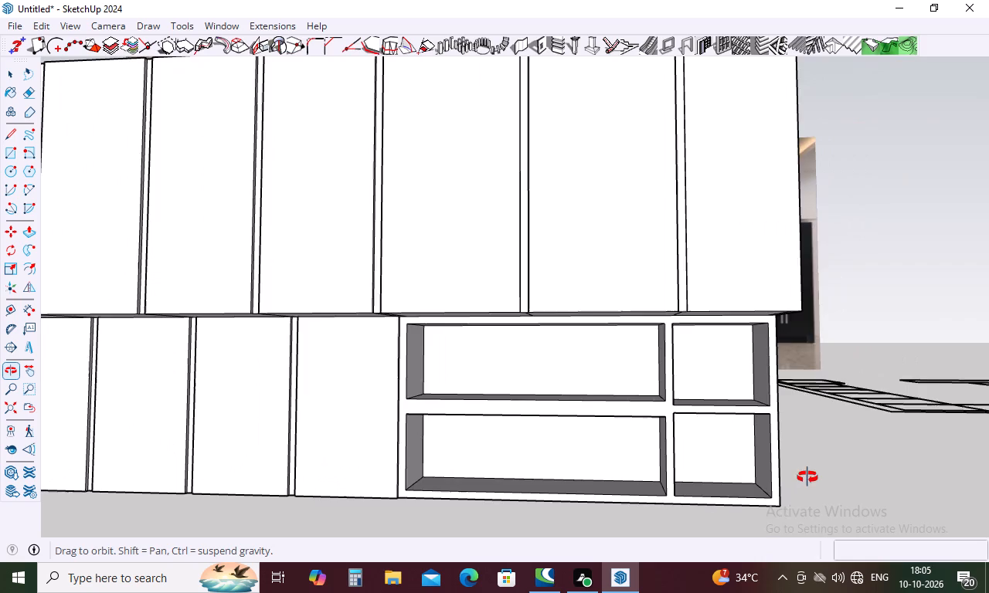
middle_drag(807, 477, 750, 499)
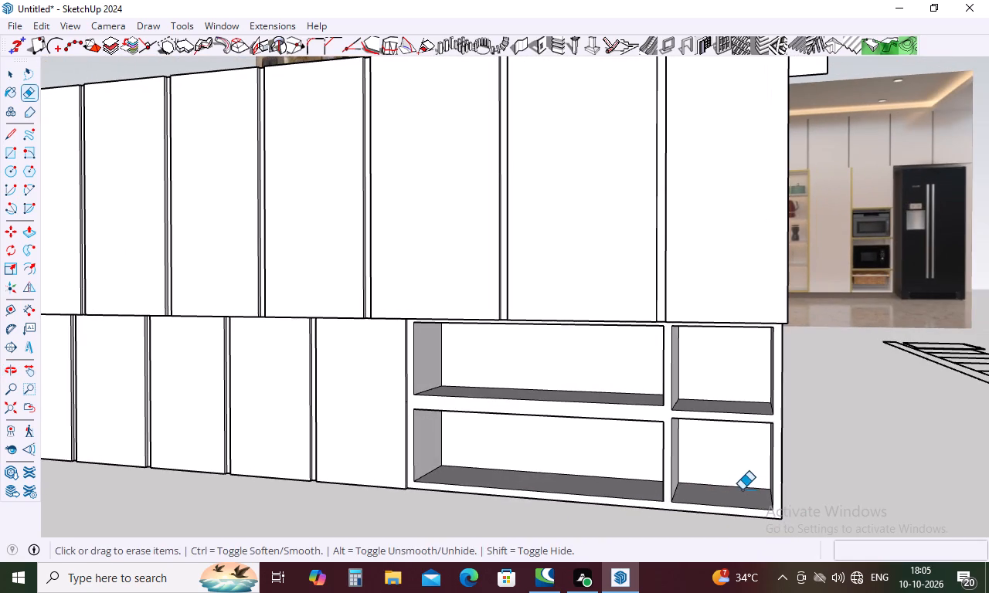
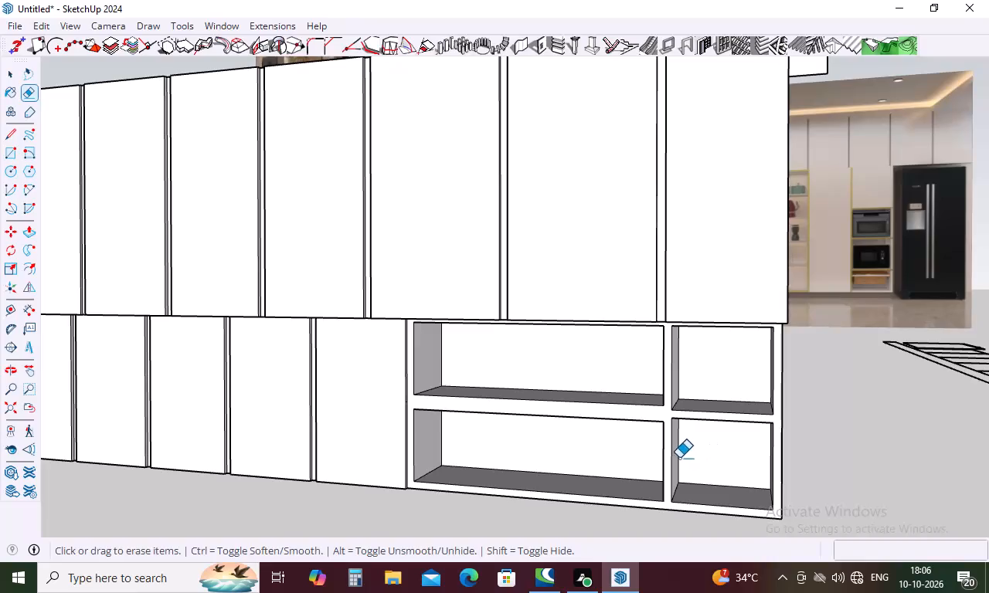
Examine the modelled cabinet fronts from several angles against the kitchen reference photos.
scroll(680, 416, down, 7)
middle_drag(692, 444, 788, 365)
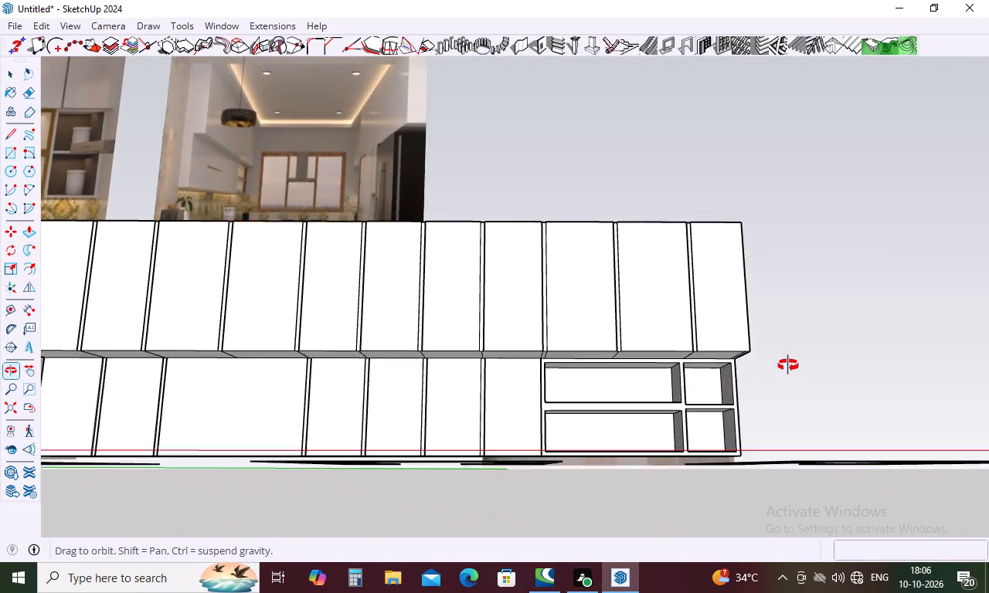
middle_drag(788, 365, 656, 415)
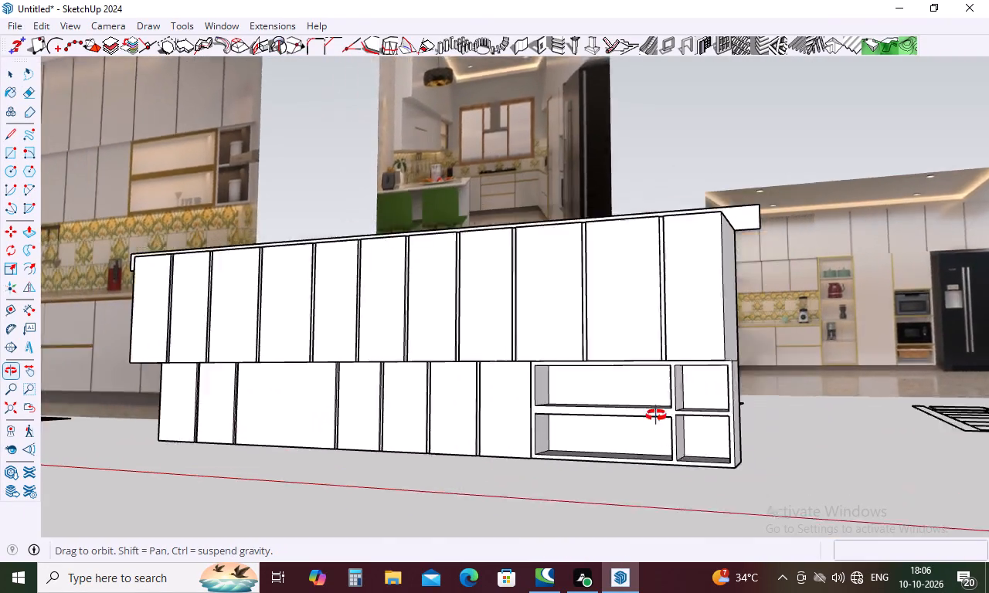
middle_drag(656, 415, 841, 434)
scroll(838, 422, down, 4)
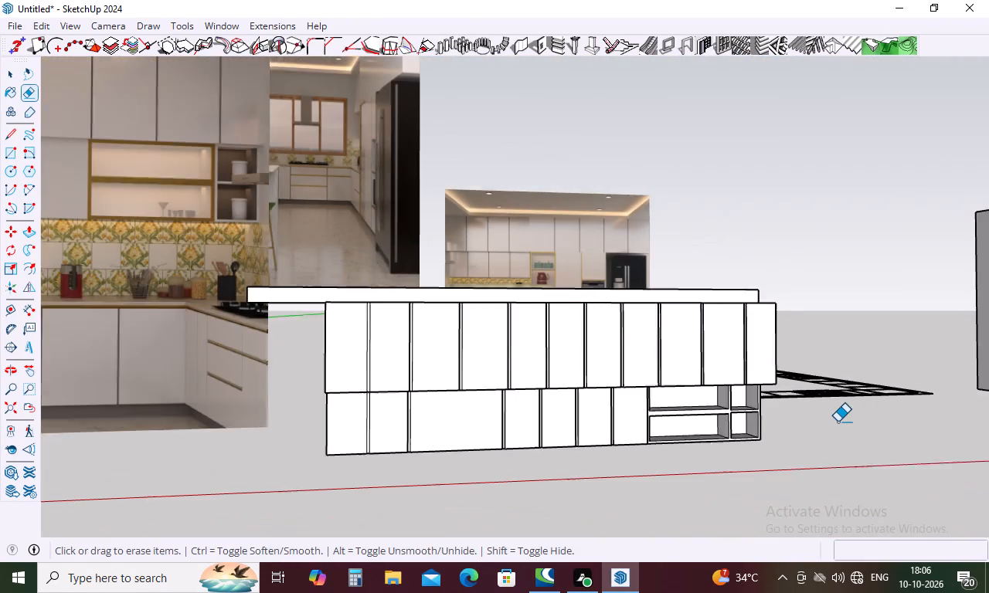
scroll(838, 422, down, 1)
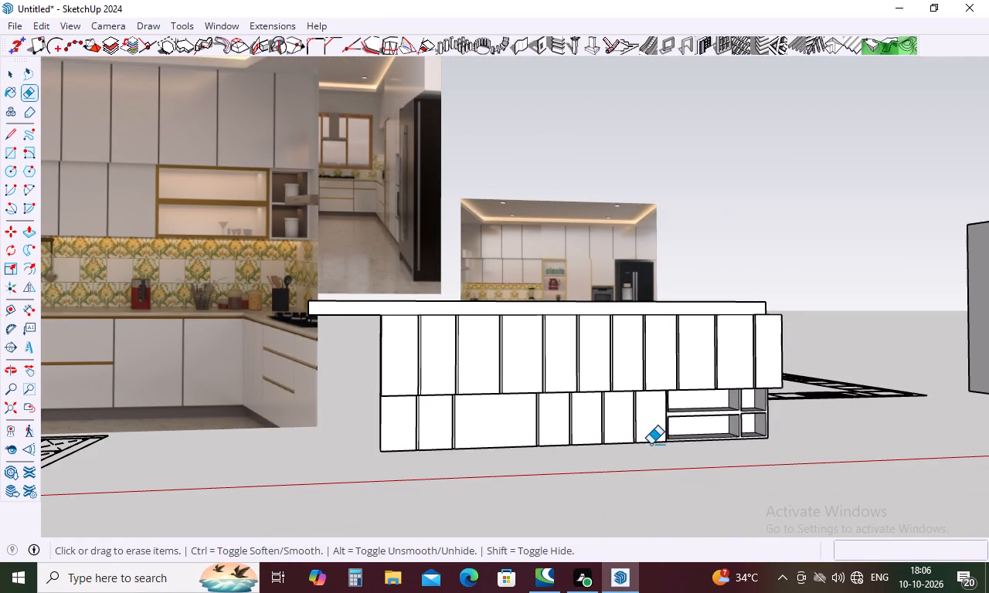
key(space)
scroll(612, 412, down, 10)
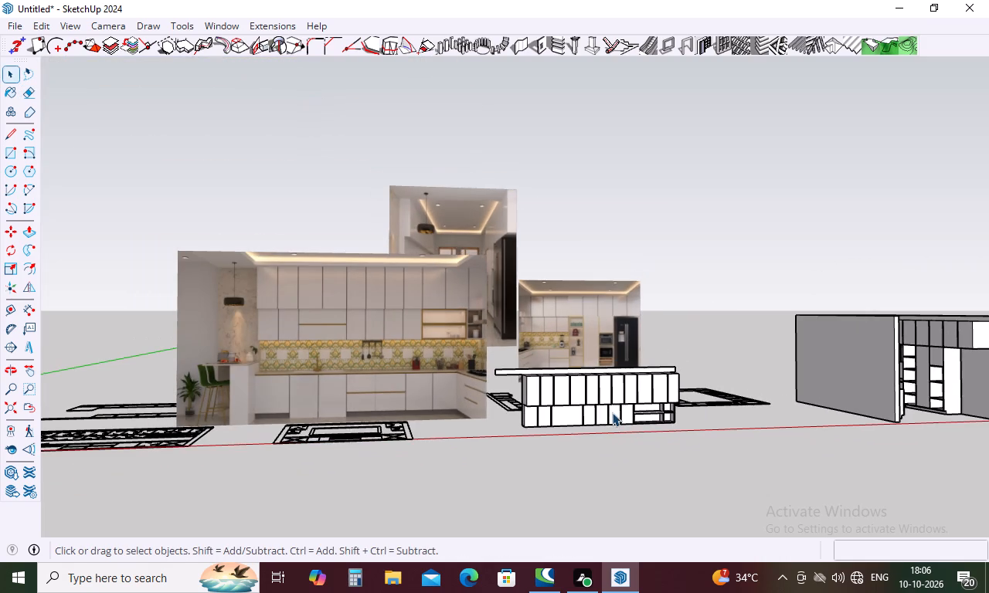
Draw a horizontal line 2' 11" long across the middle of the wide lower cabinet front, from side edge to side edge.
scroll(612, 412, up, 4)
scroll(528, 416, up, 5)
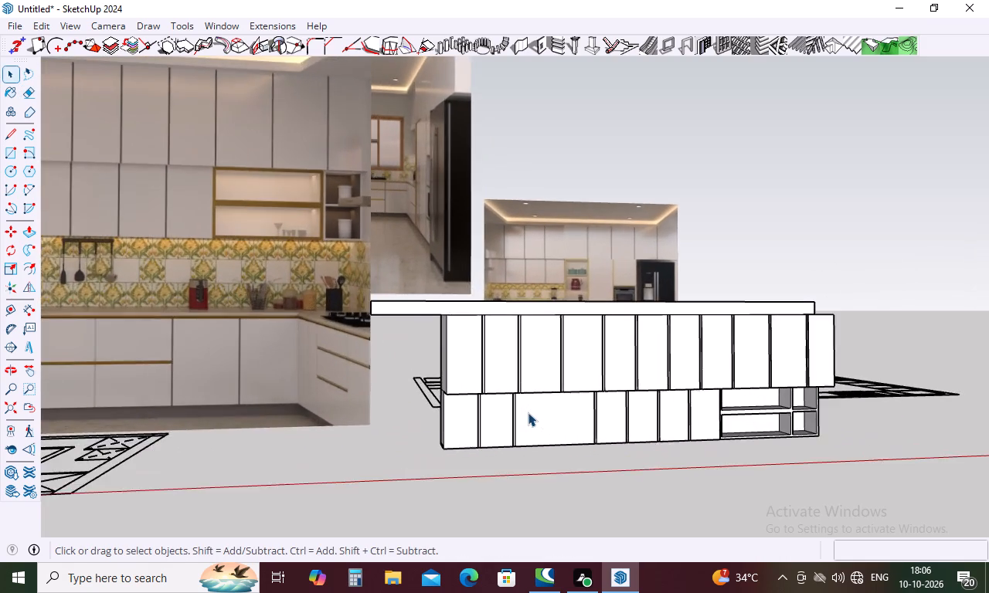
scroll(528, 412, up, 5)
key(l)
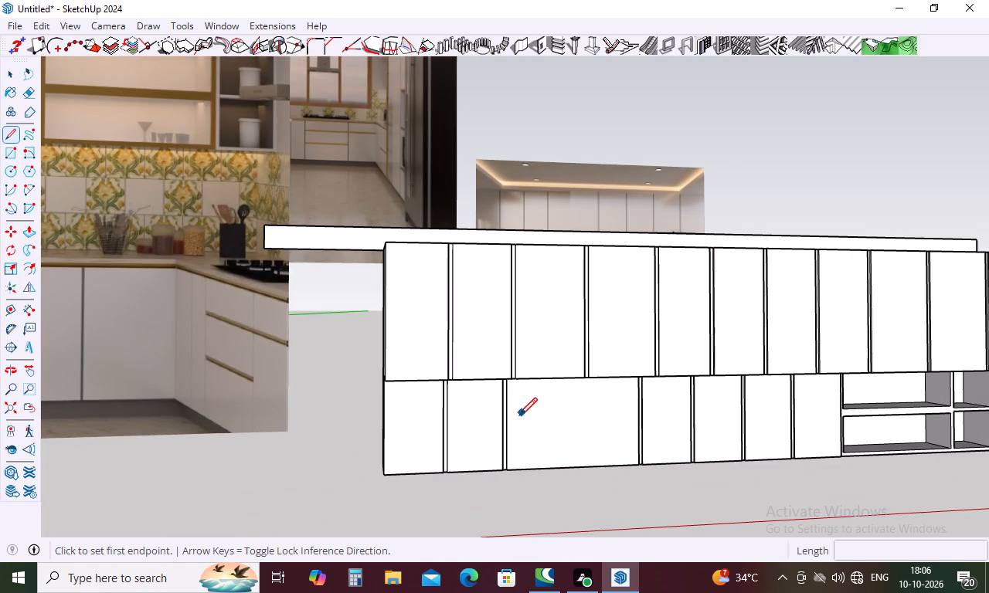
click(508, 426)
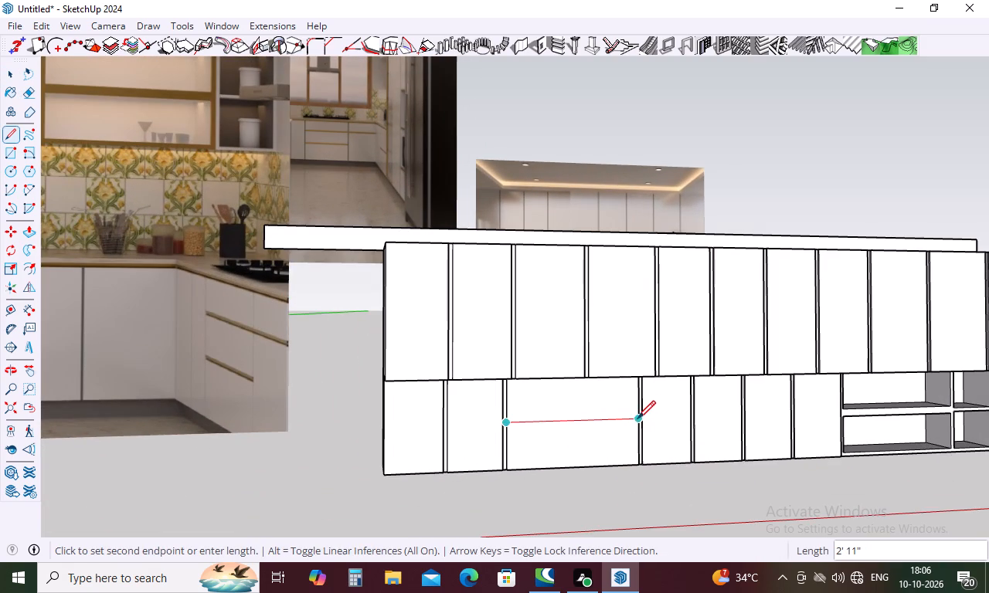
click(637, 418)
key(Escape)
Place a horizontal guide 0.5" above the middle line of the wide lower cabinet front.
key(t)
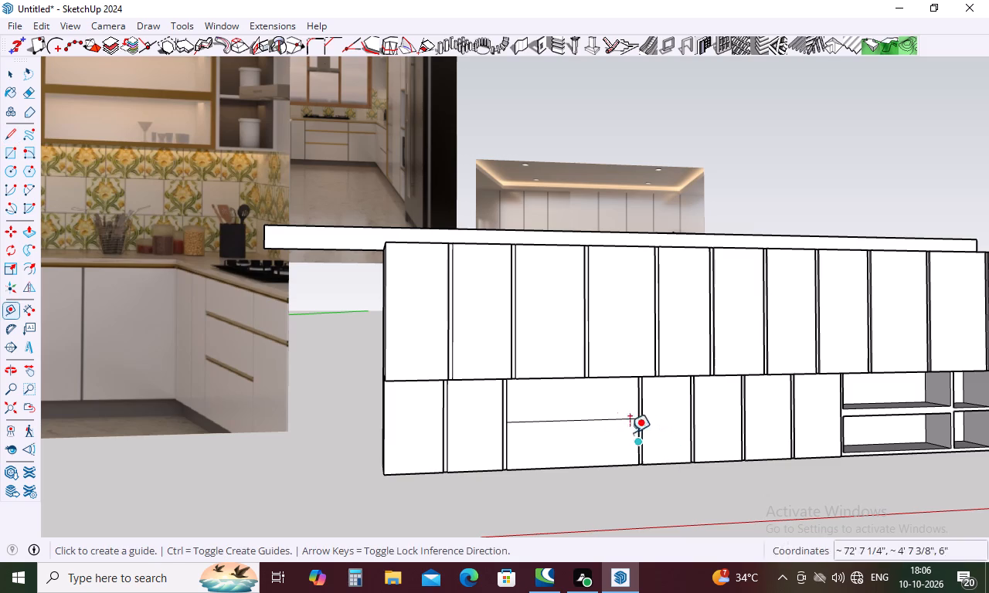
click(586, 422)
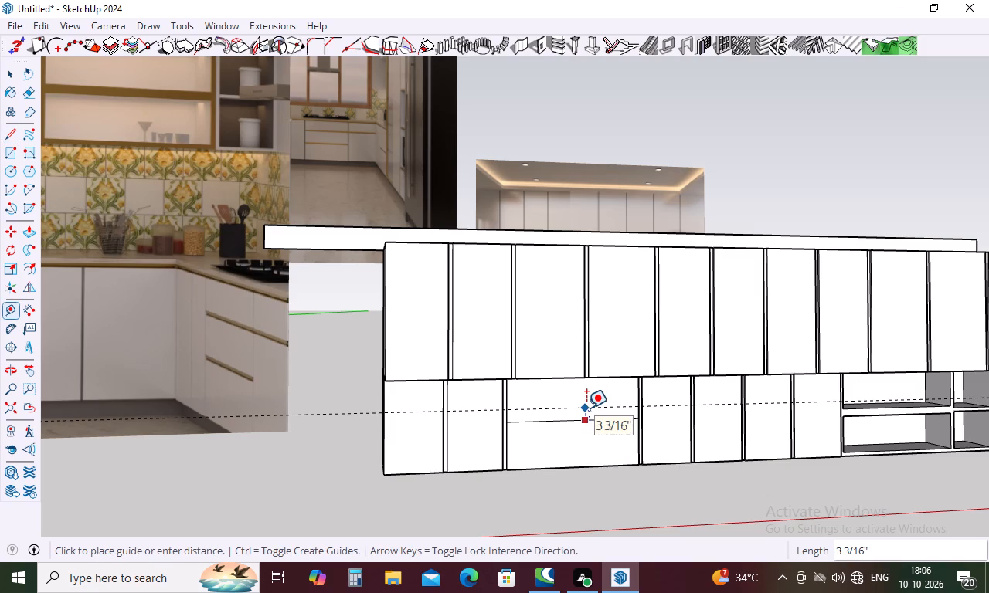
key(period)
key(BackSpace)
text(.5)
key(Return)
Place a second horizontal guide 0.5" below the middle line of the wide lower cabinet front.
scroll(576, 423, up, 9)
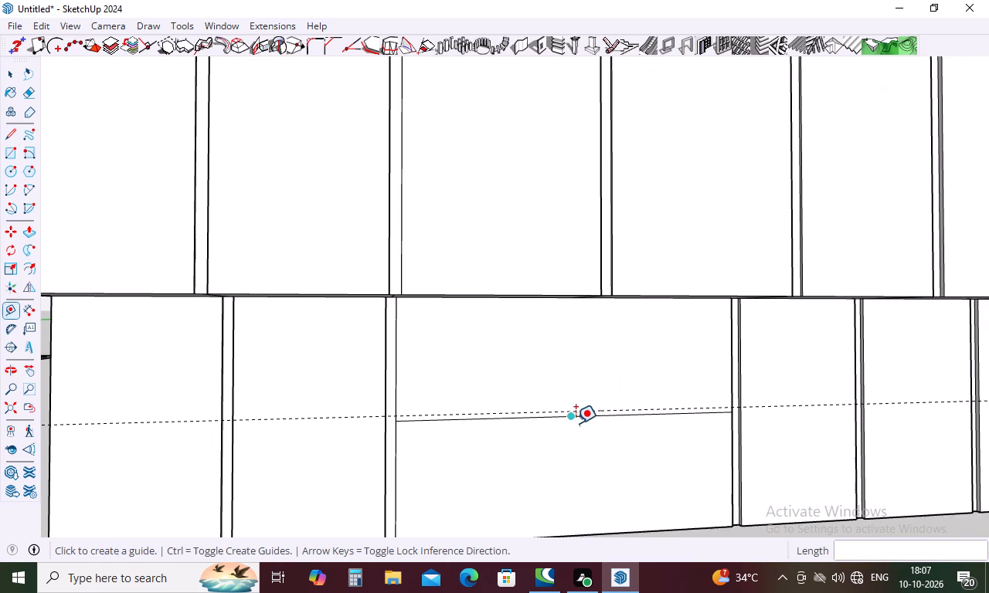
click(576, 423)
click(573, 418)
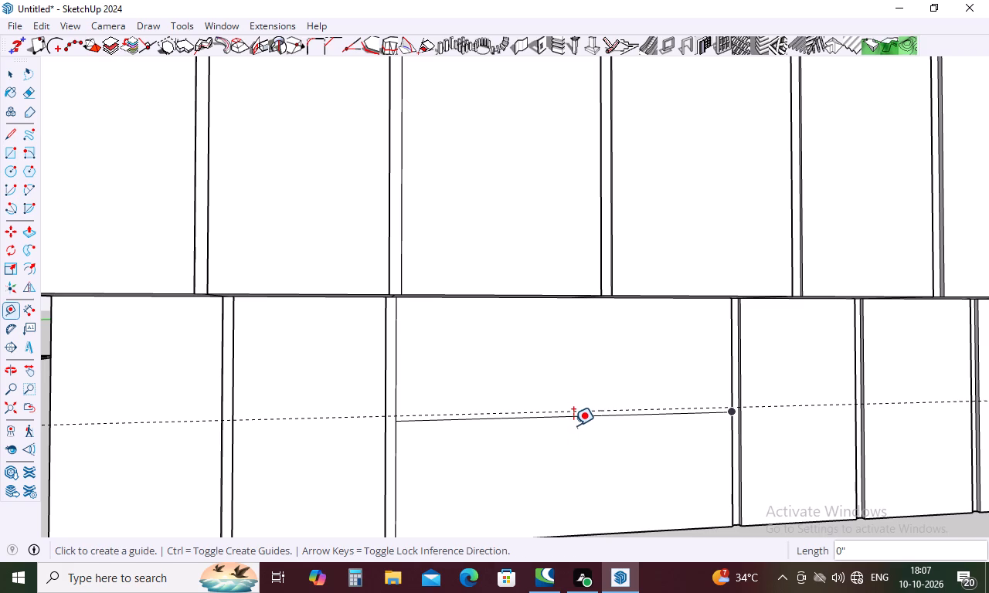
key(space)
key(t)
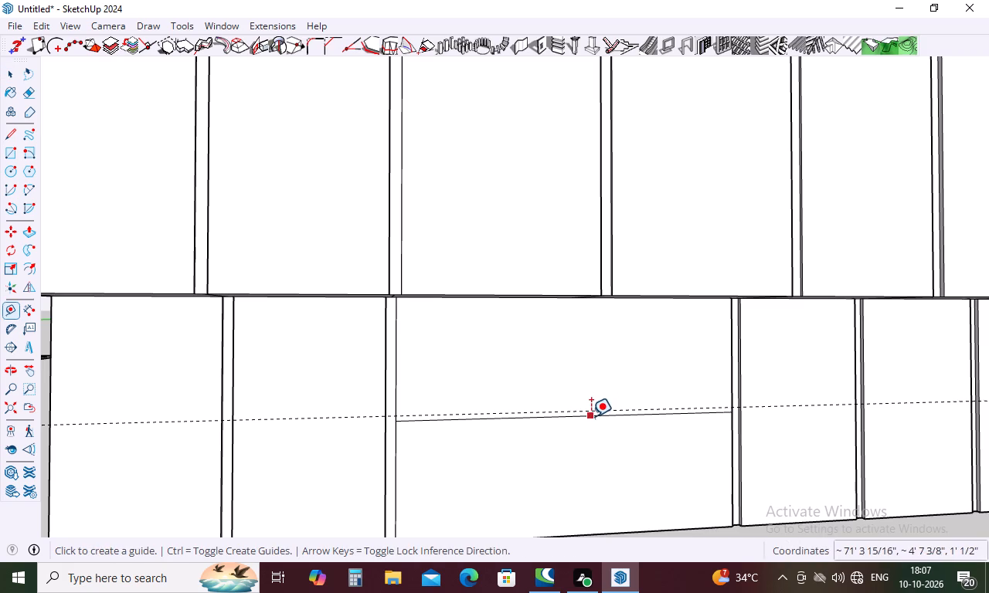
click(590, 418)
text(.5)
key(Return)
key(Escape)
Draw a 2' 11" line along the lower guide, between the two side edges of the wide lower cabinet front.
key(l)
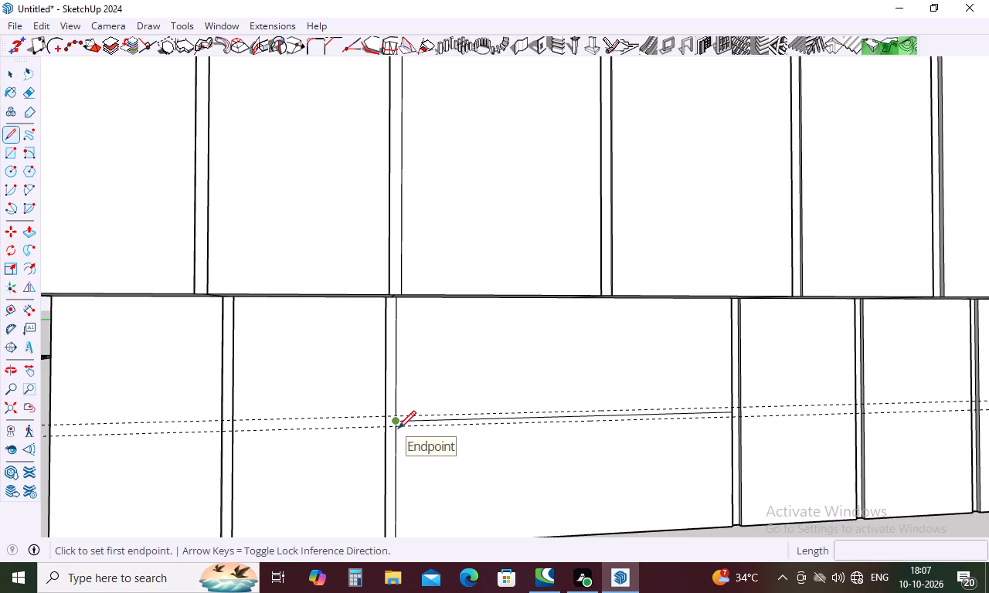
scroll(398, 428, up, 6)
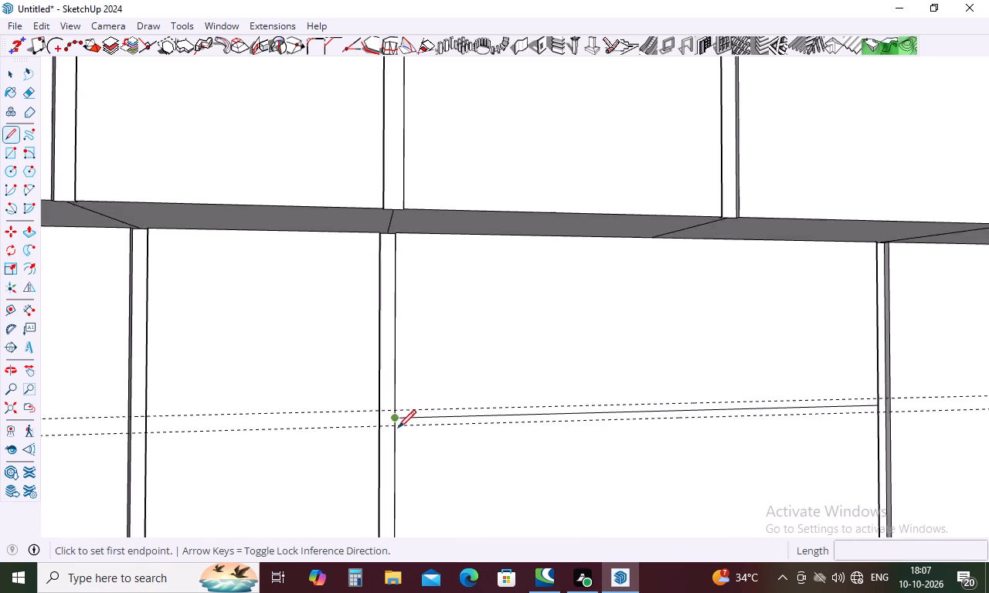
scroll(398, 428, up, 2)
click(398, 427)
scroll(398, 427, down, 5)
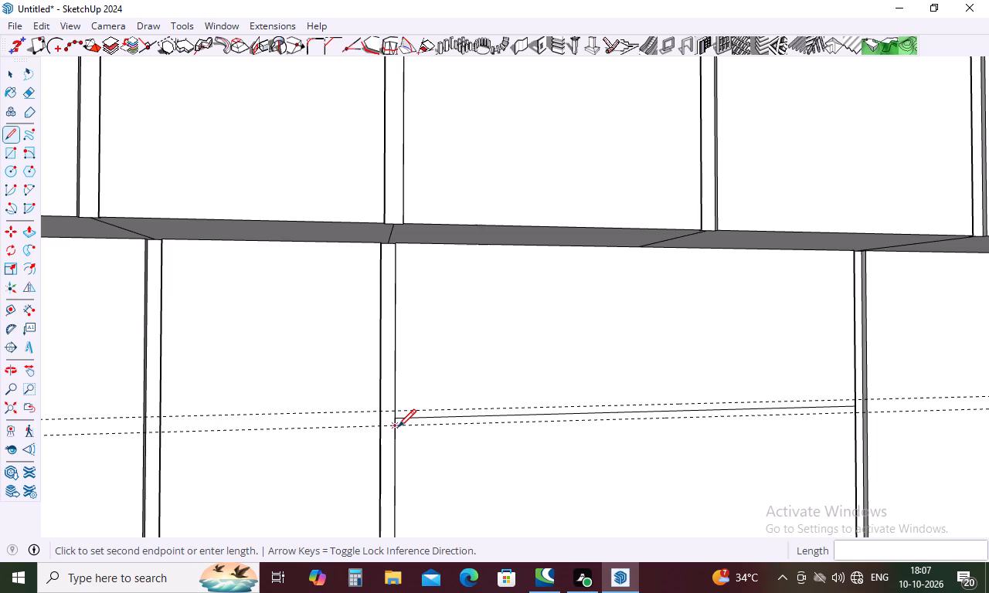
scroll(398, 427, down, 3)
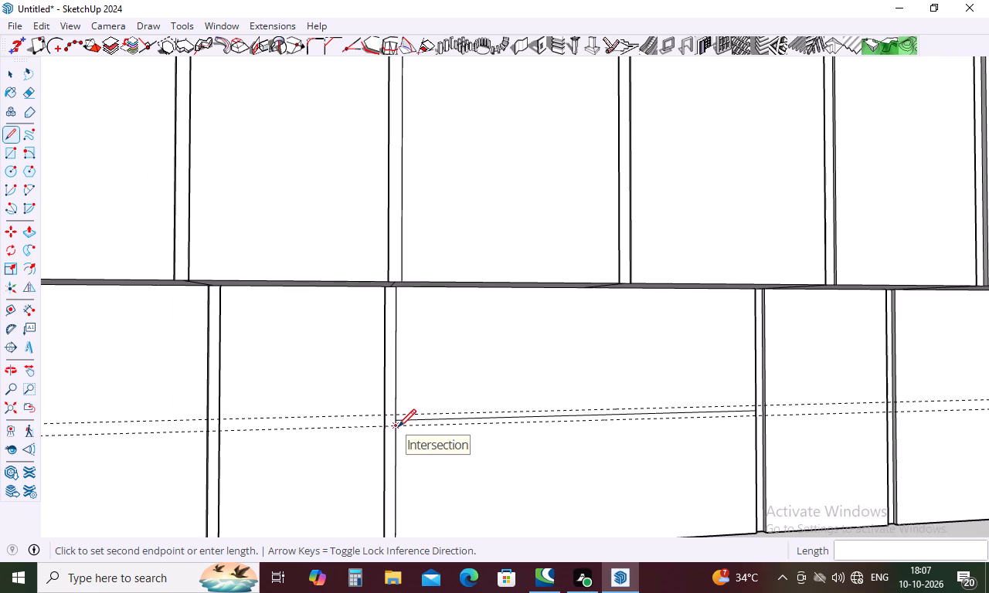
scroll(398, 427, down, 3)
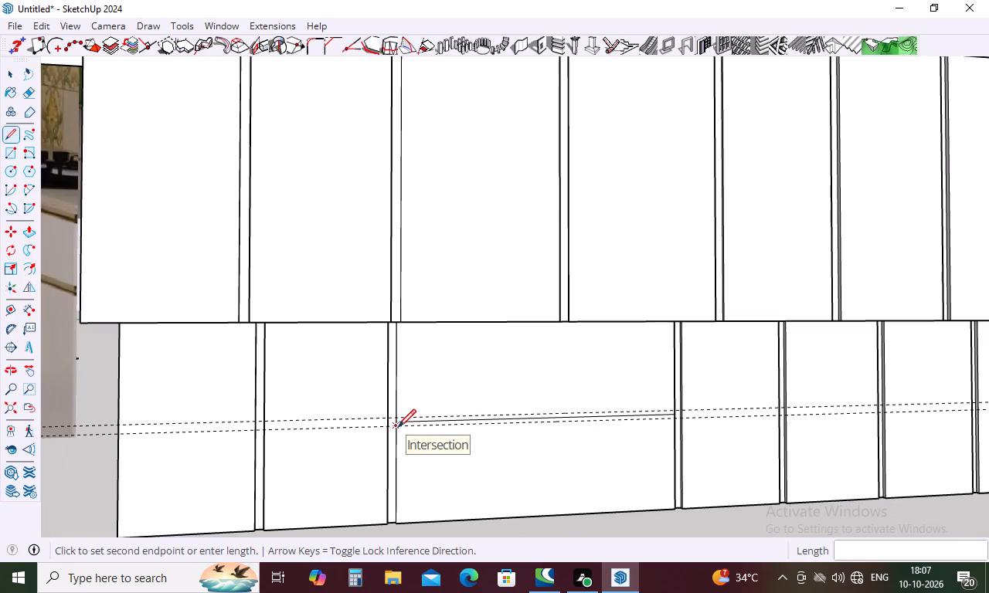
scroll(676, 422, up, 2)
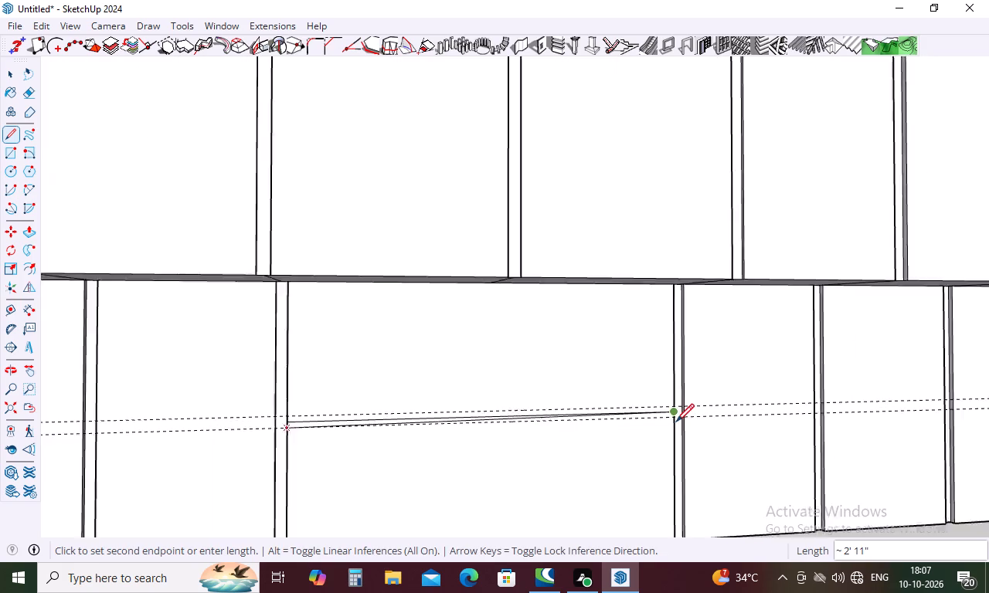
scroll(676, 422, up, 11)
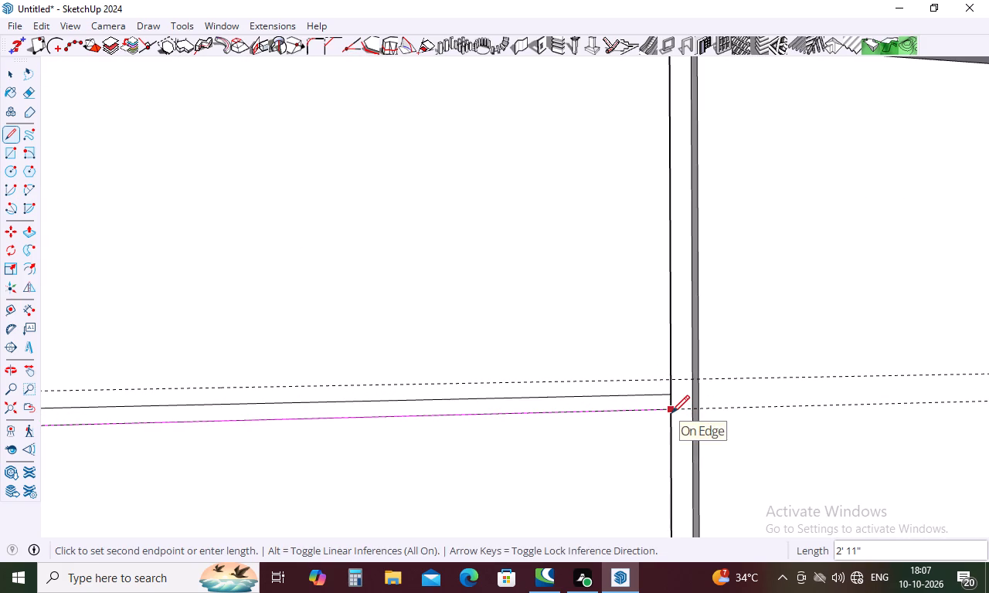
scroll(671, 412, up, 15)
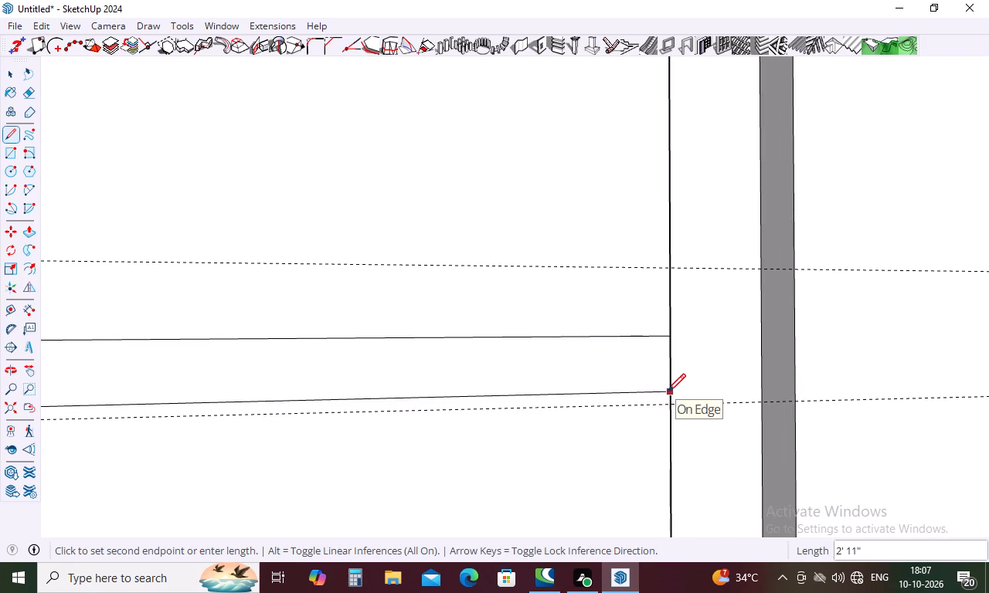
click(668, 402)
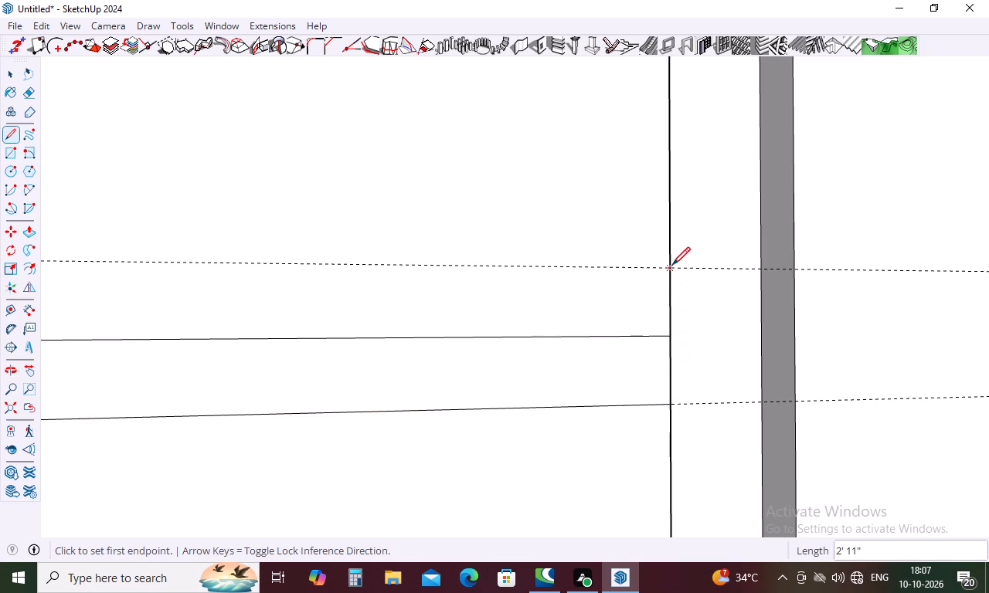
Draw a 2' 11" line along the upper guide, between the two side edges of the wide lower cabinet front.
click(672, 265)
scroll(727, 381, down, 10)
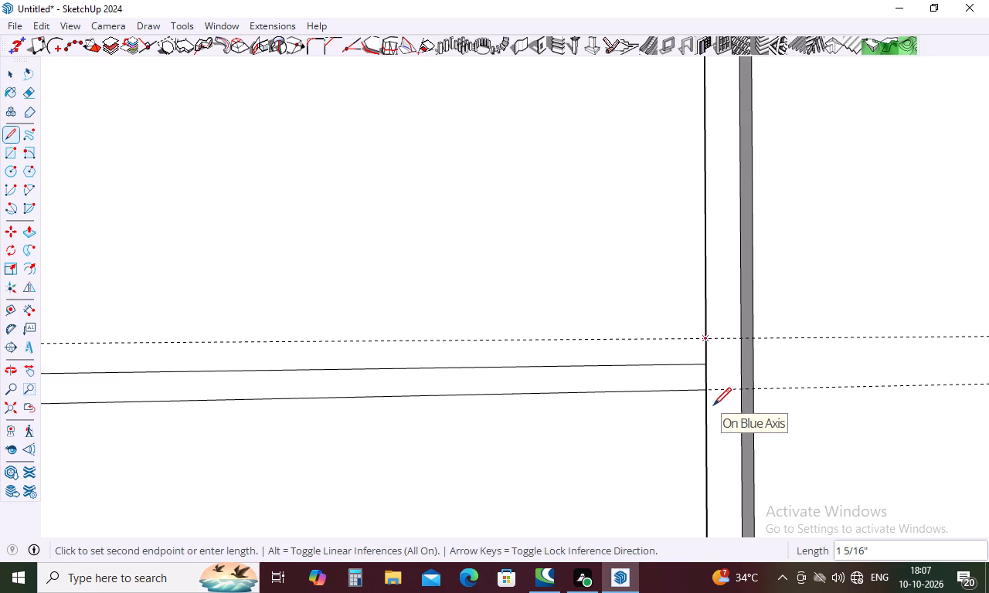
scroll(713, 405, down, 1)
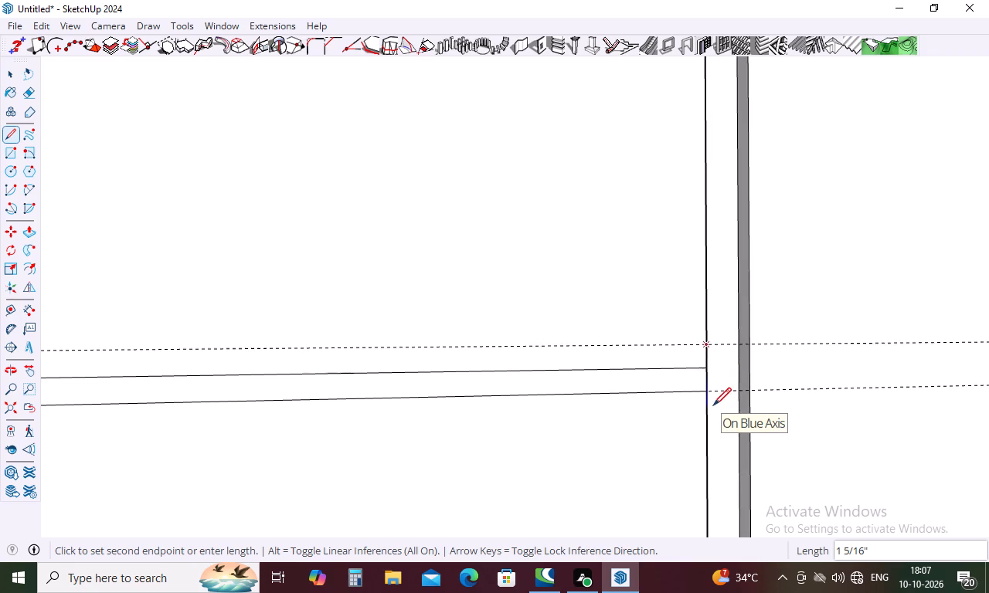
scroll(713, 405, down, 8)
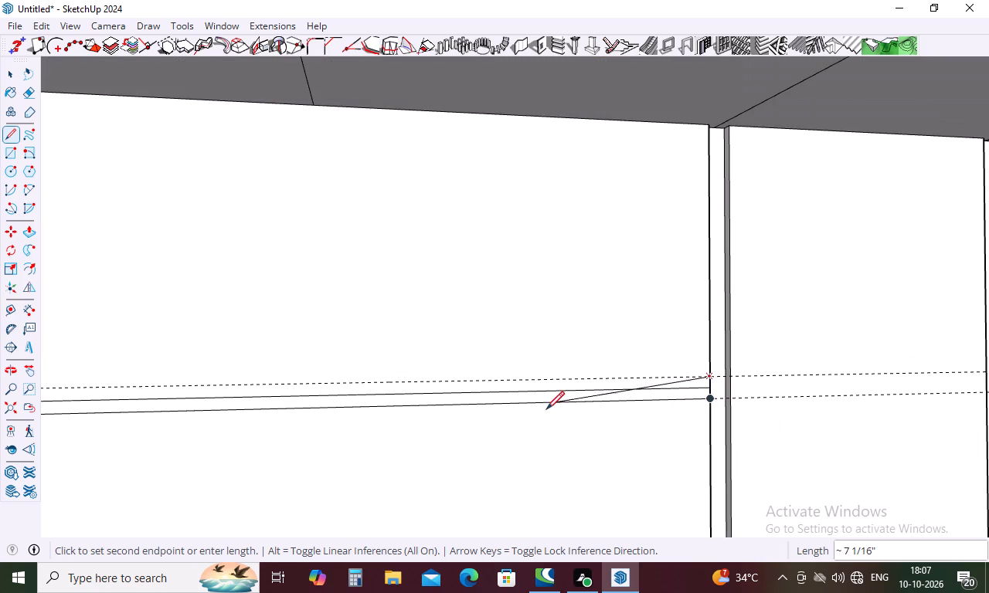
scroll(704, 402, down, 9)
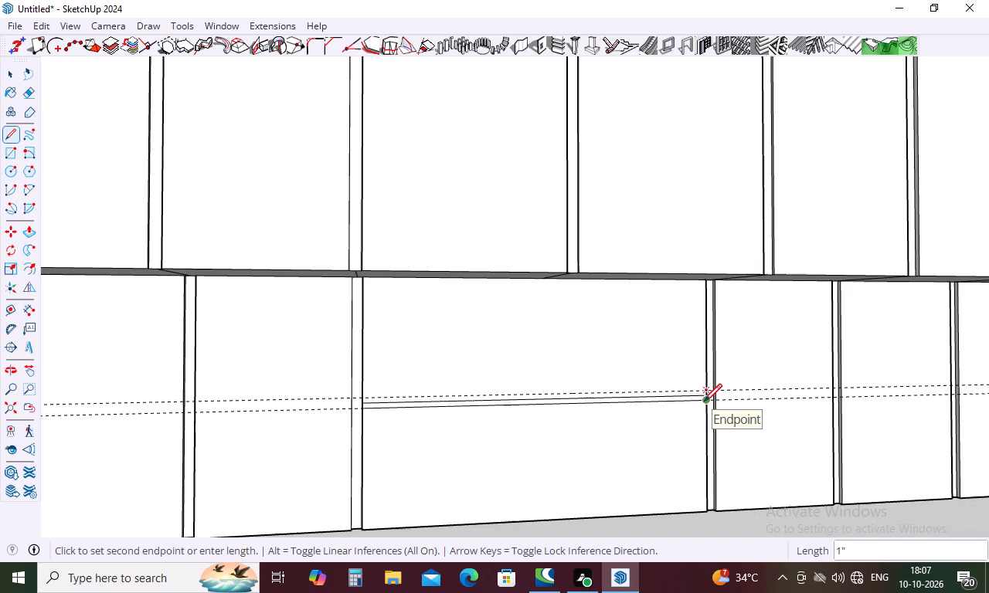
scroll(378, 401, up, 7)
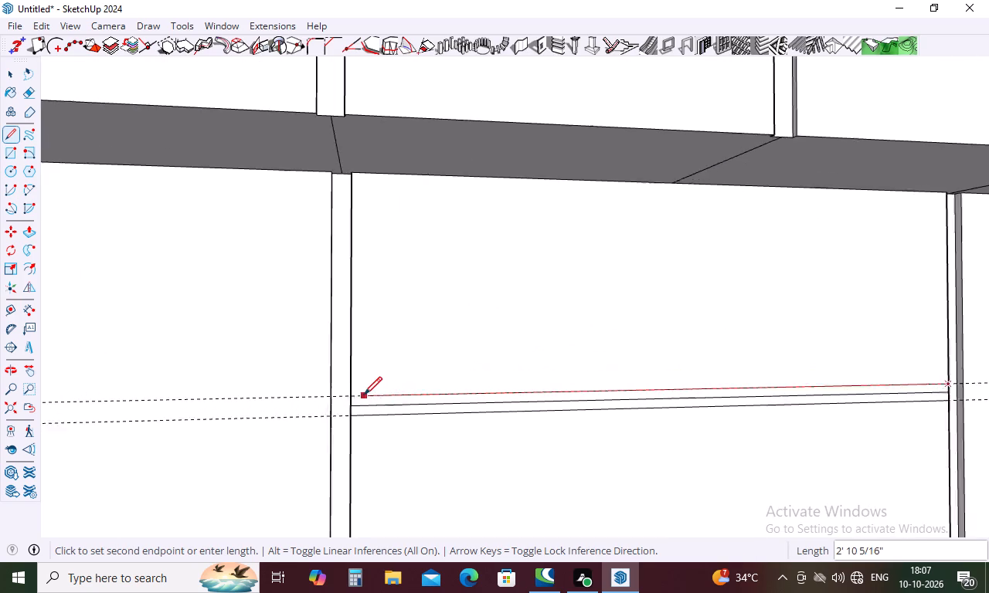
scroll(364, 395, up, 8)
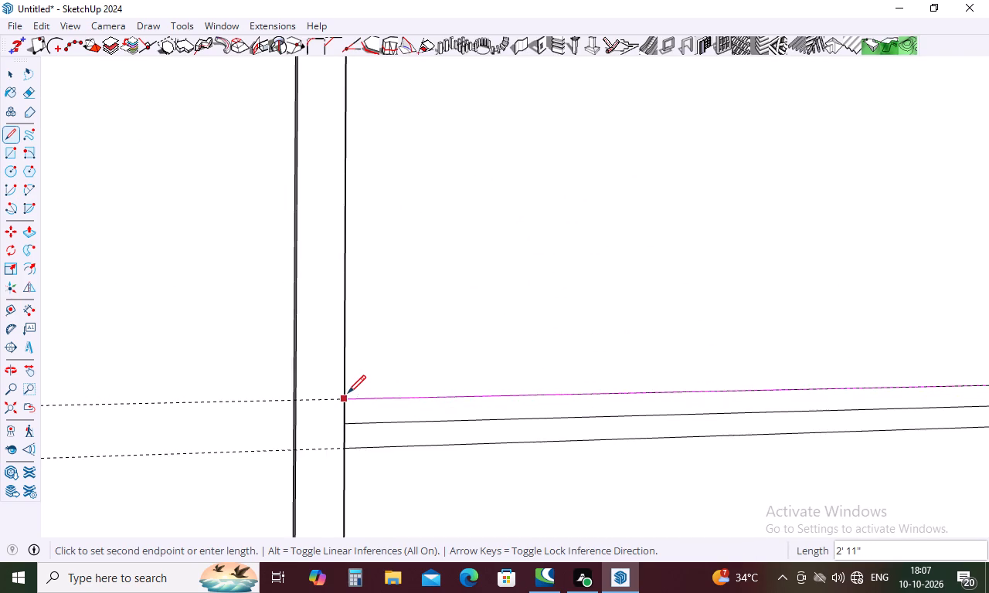
scroll(348, 393, up, 10)
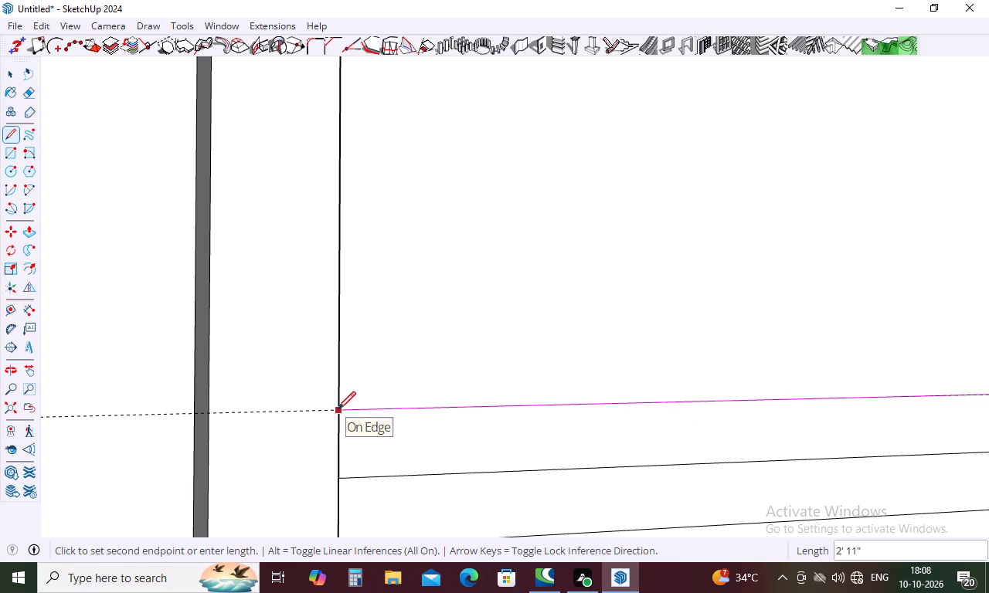
click(342, 410)
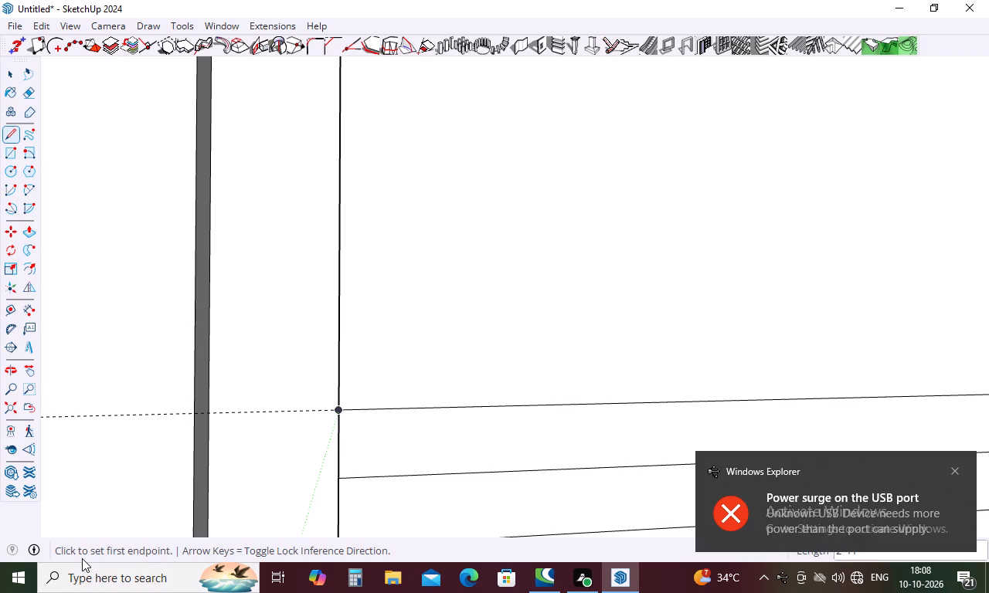
scroll(436, 335, down, 6)
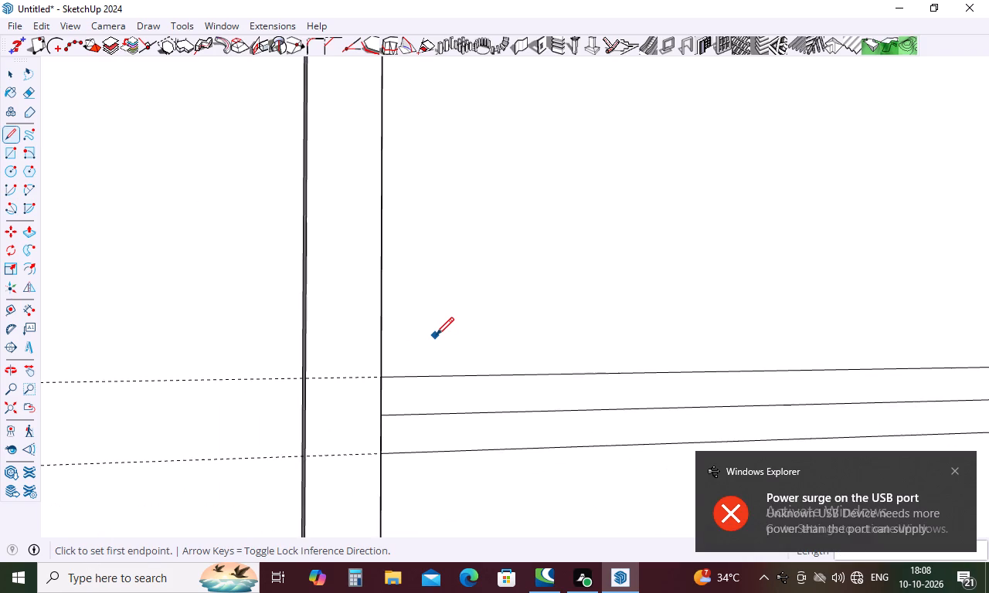
scroll(436, 335, down, 18)
scroll(436, 335, down, 6)
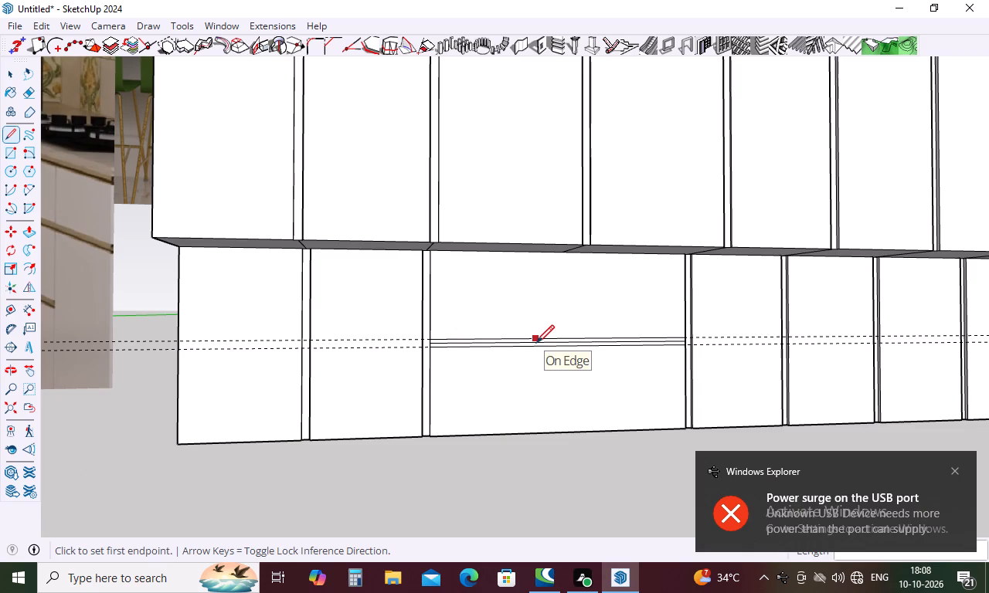
key(Escape)
scroll(532, 352, up, 6)
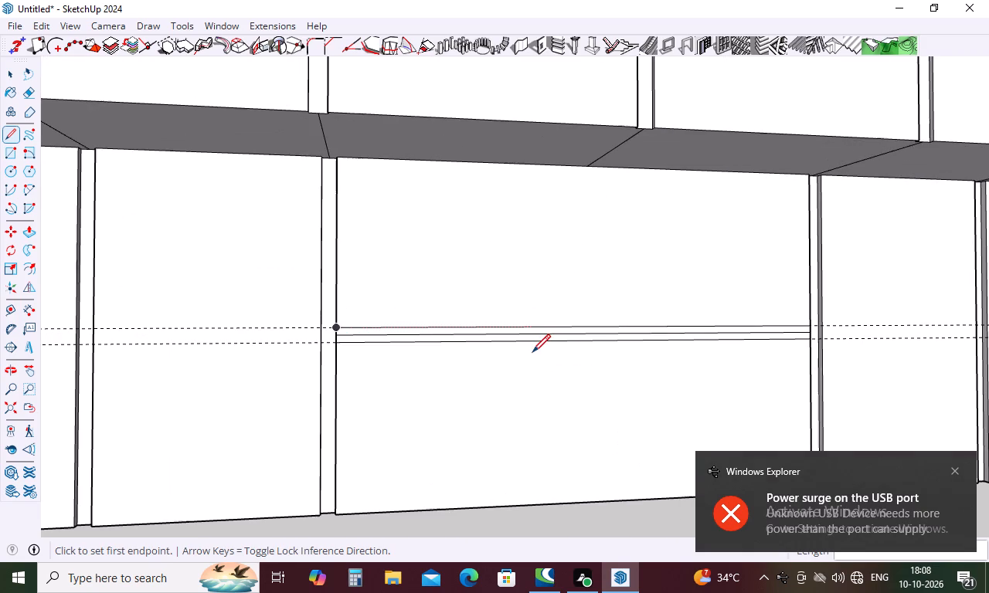
key(space)
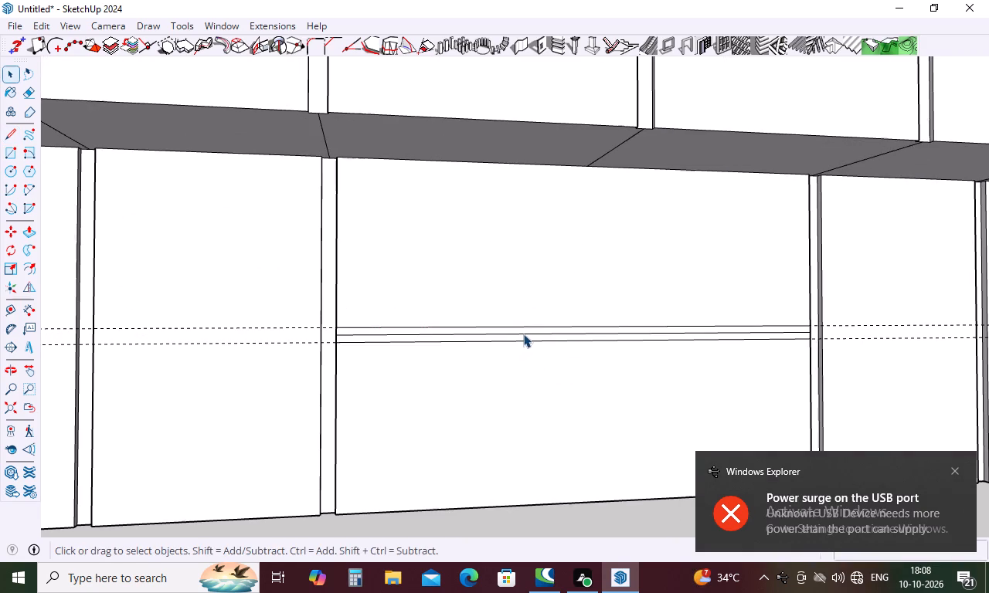
Delete the original middle line between the two new horizontal lines on the wide lower cabinet front.
click(526, 332)
key(Delete)
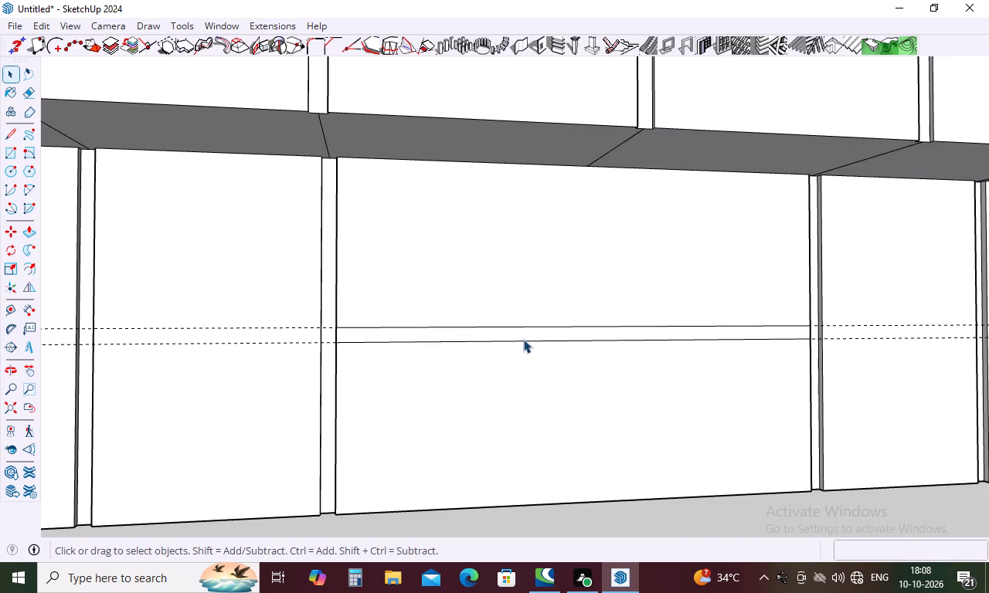
Push the strip between the two horizontal lines inward 1/2", level with the recessed vertical gaps beside the wide front.
key(p)
click(499, 339)
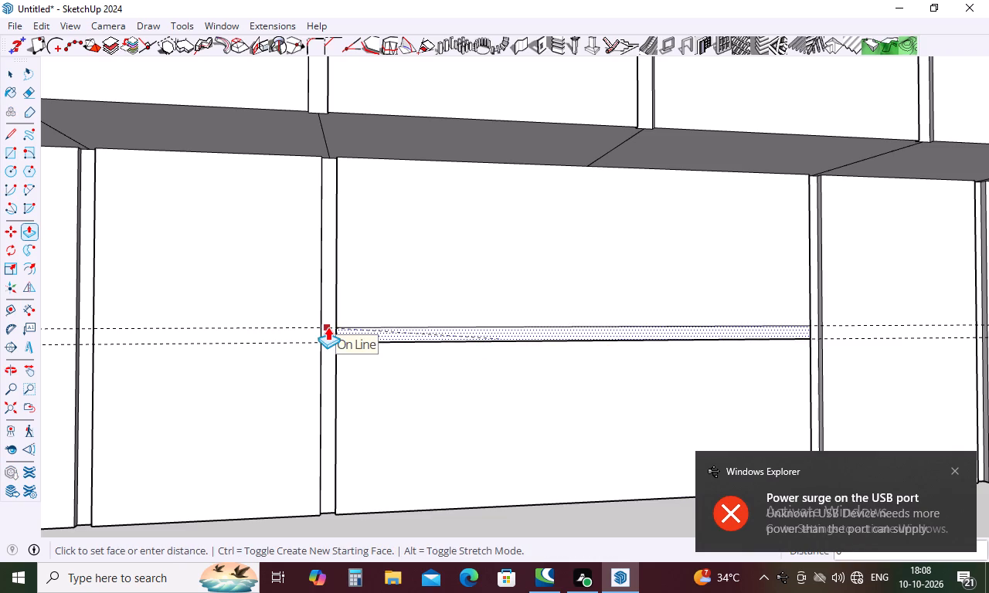
scroll(328, 327, up, 16)
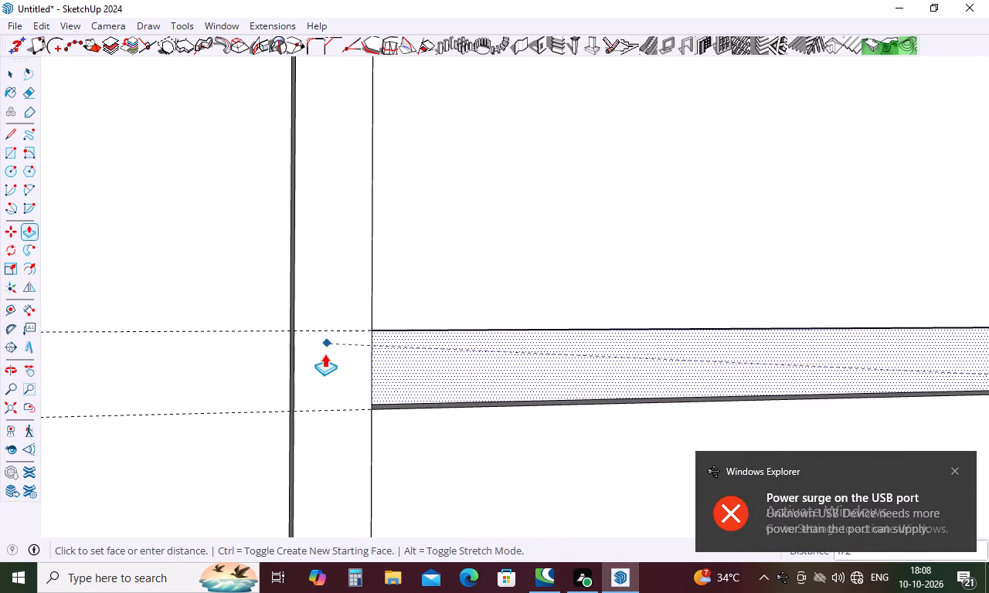
click(323, 360)
scroll(294, 367, down, 17)
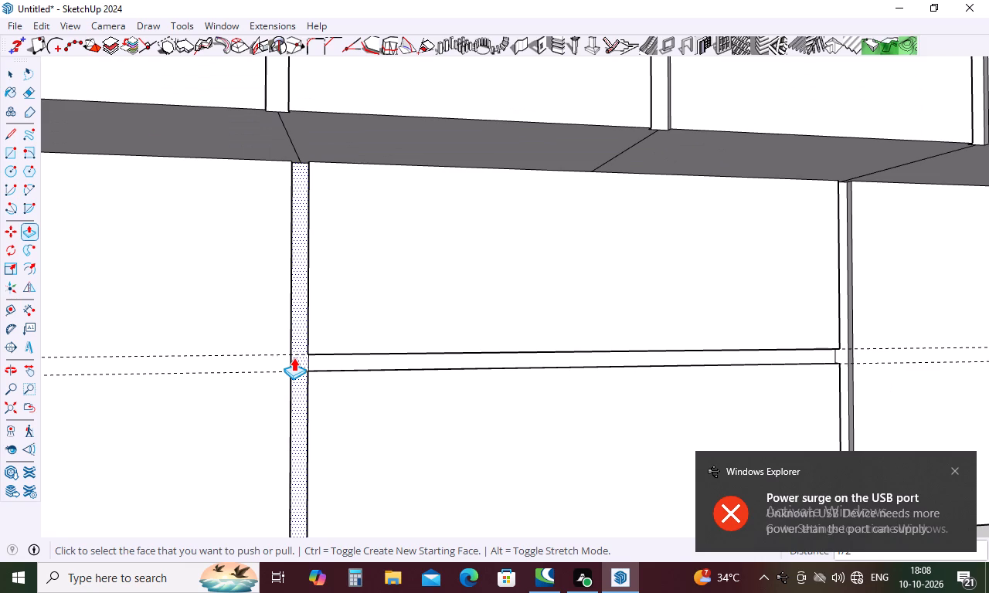
key(Escape)
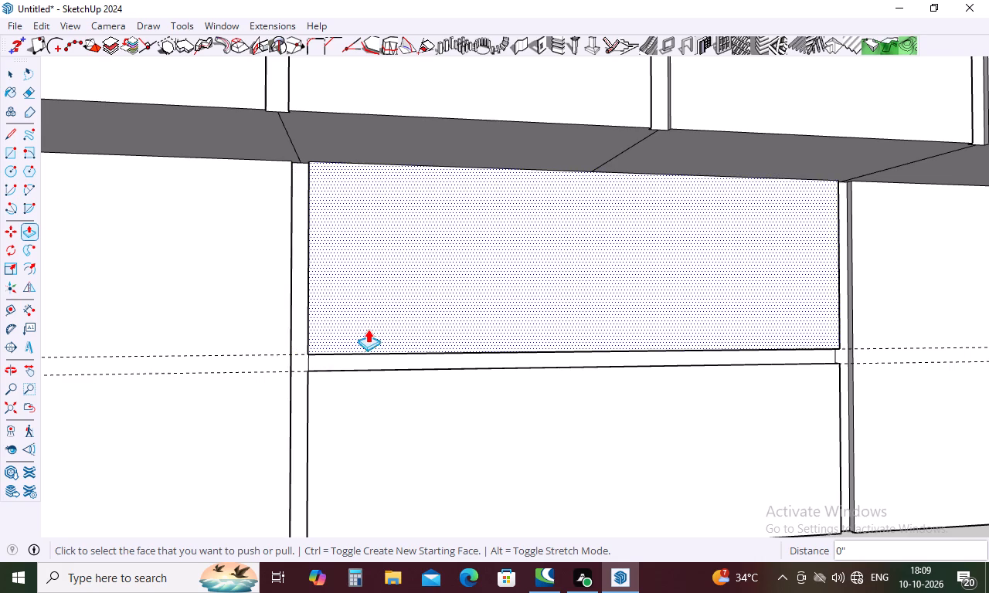
Erase the short vertical edges where the horizontal gap meets the vertical gaps at both ends of the wide front.
scroll(368, 329, down, 5)
scroll(361, 333, up, 5)
key(Escape)
key(e)
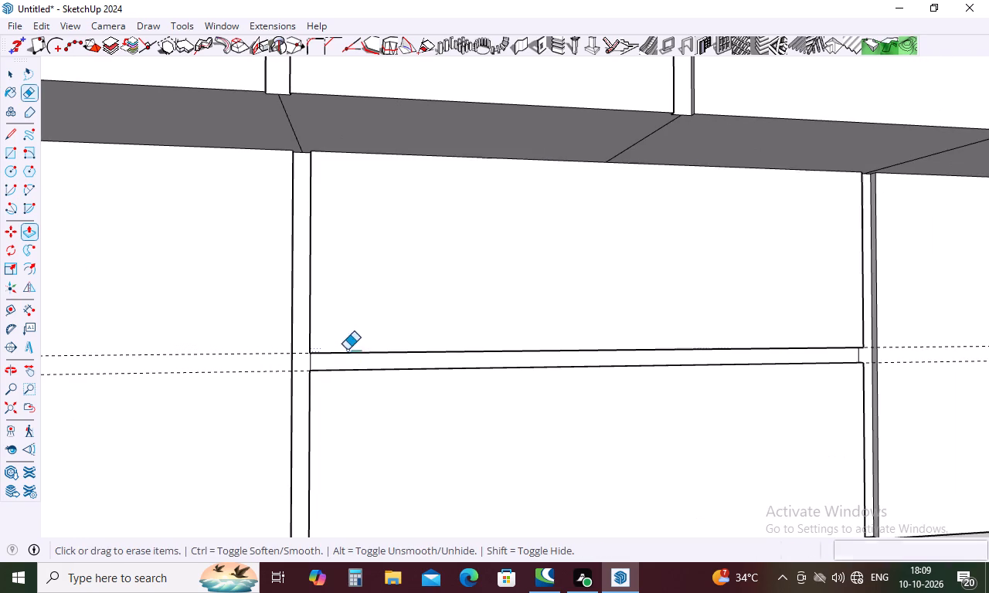
scroll(337, 359, up, 11)
click(263, 364)
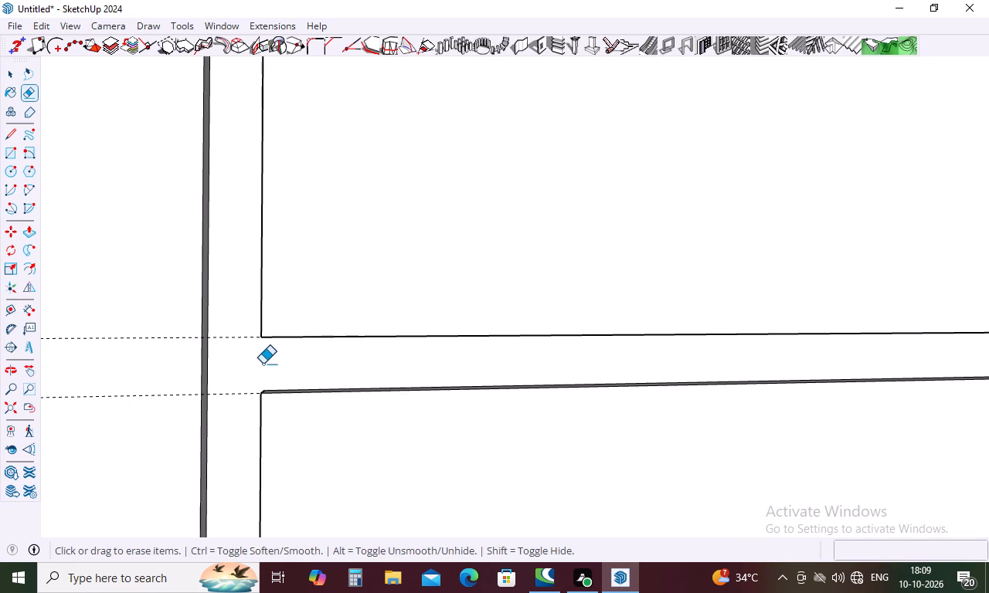
scroll(261, 365, down, 12)
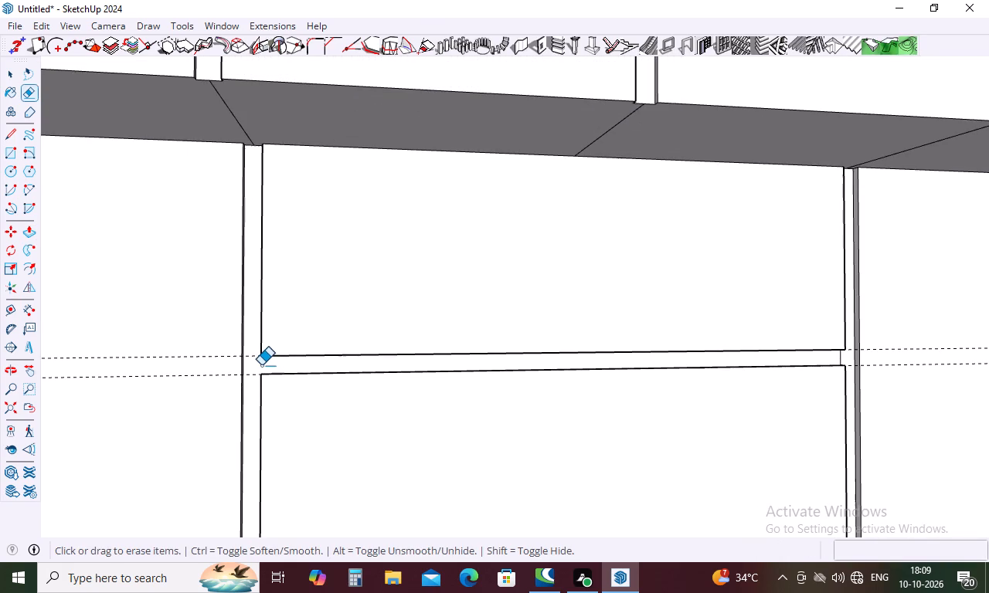
scroll(839, 352, up, 7)
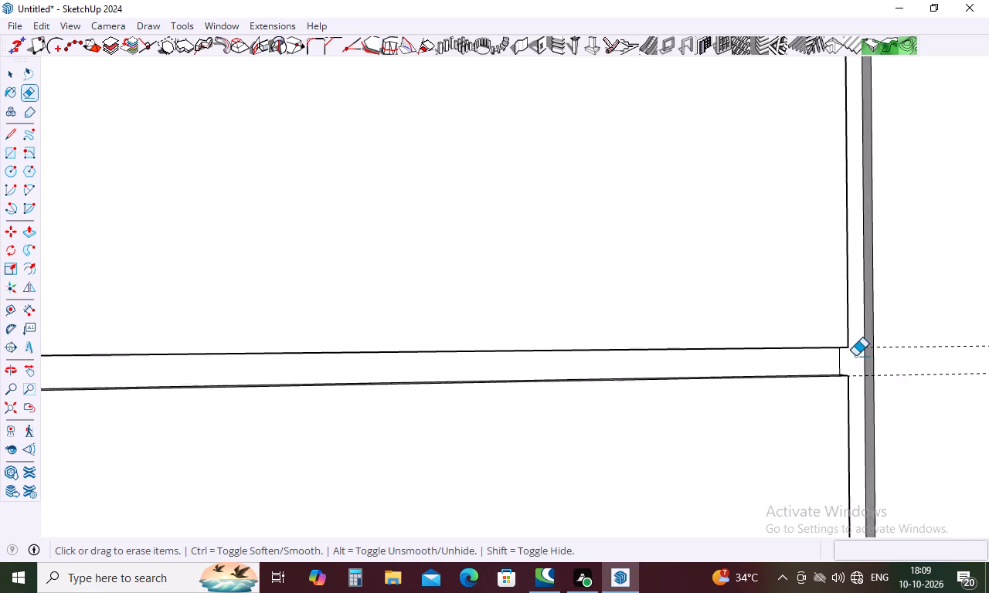
scroll(855, 356, up, 3)
drag(848, 361, 830, 369)
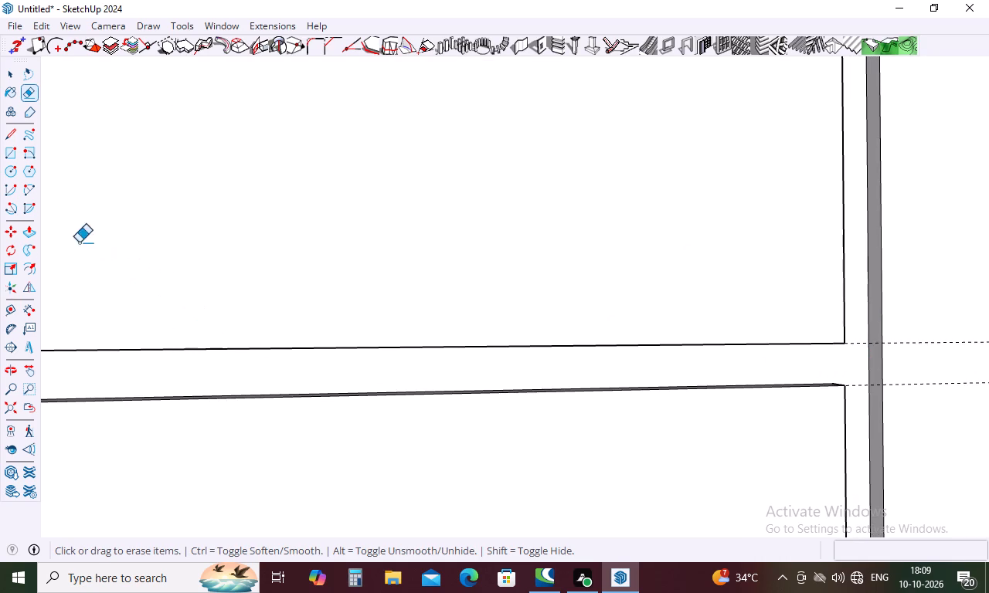
Delete all guides in the model.
click(39, 24)
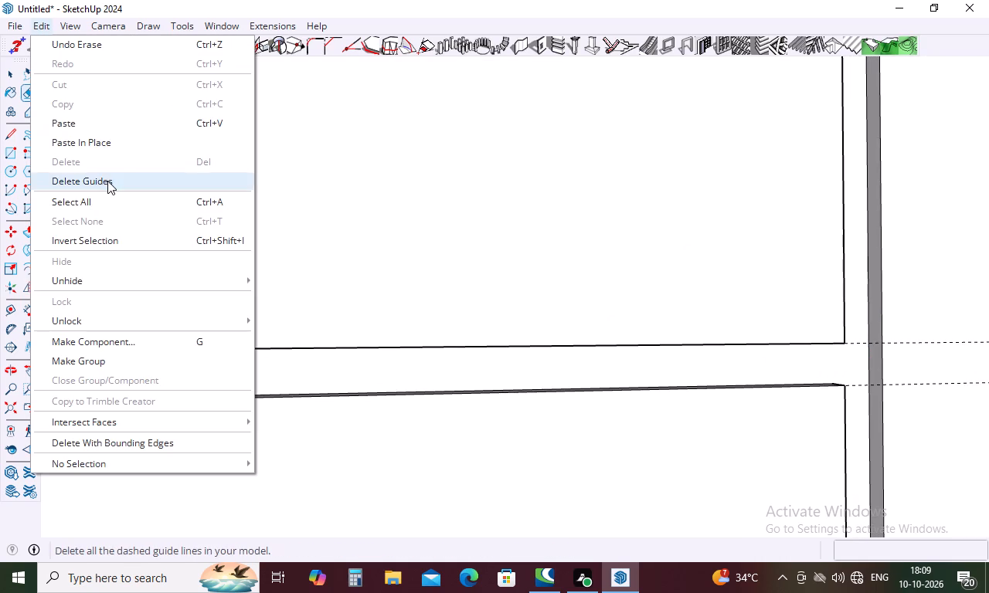
click(108, 181)
Erase the stray horizontal and short vertical lines near the bottom of the lower cabinet run's end side.
scroll(490, 286, down, 5)
scroll(570, 292, down, 5)
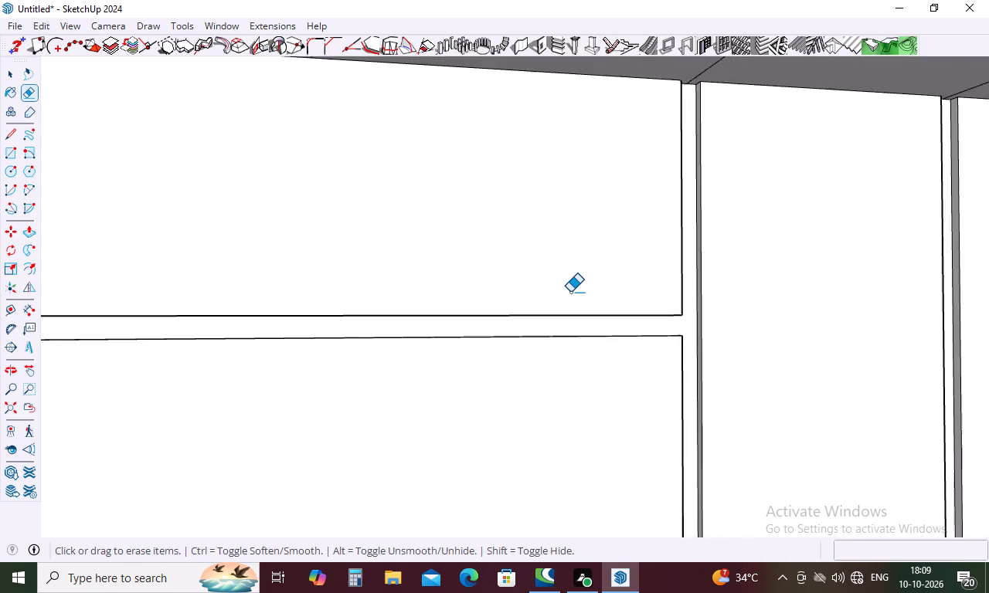
scroll(573, 292, down, 10)
middle_drag(616, 291, 474, 242)
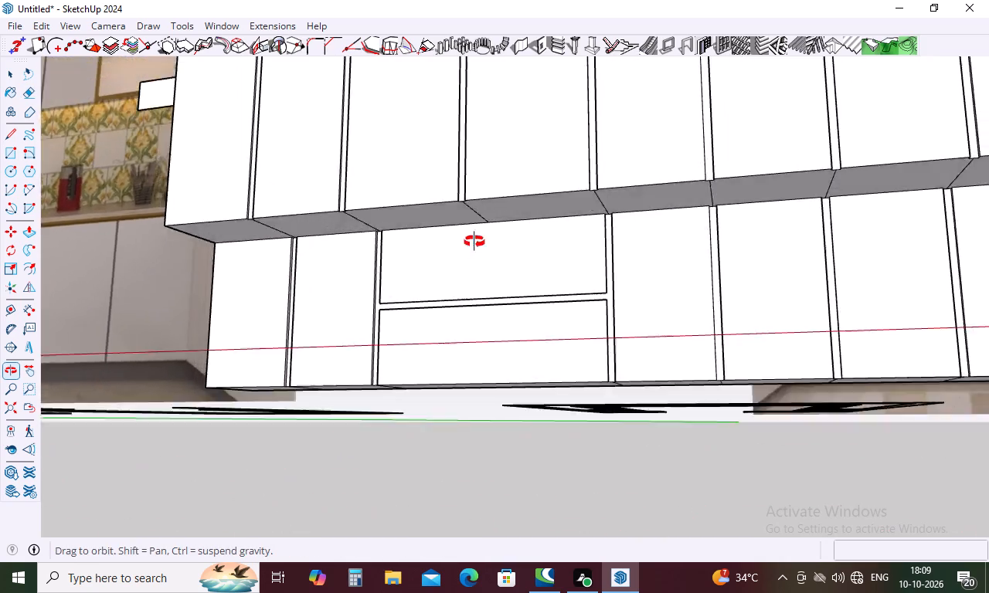
middle_drag(474, 242, 650, 164)
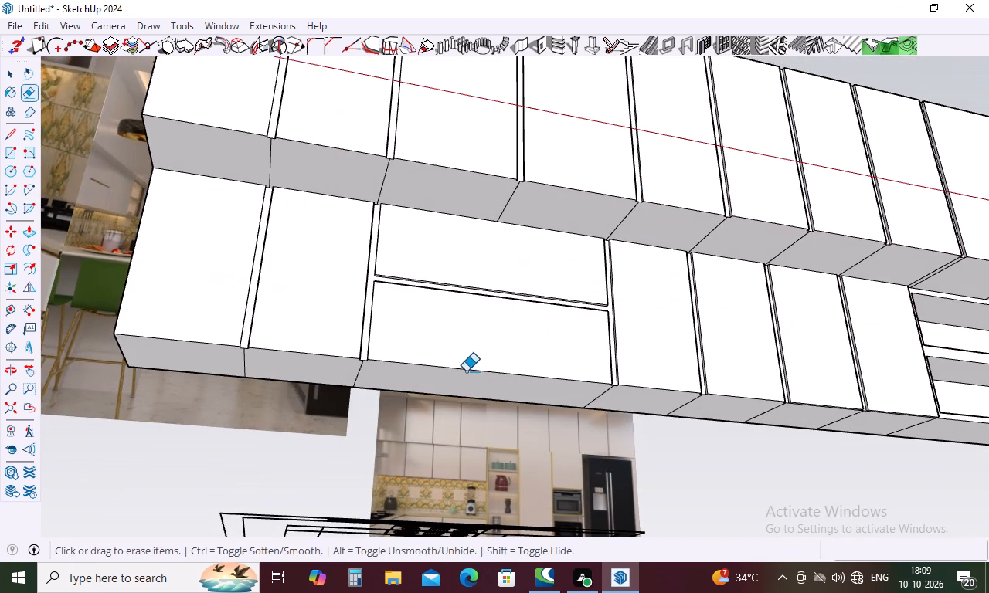
middle_drag(466, 371, 787, 488)
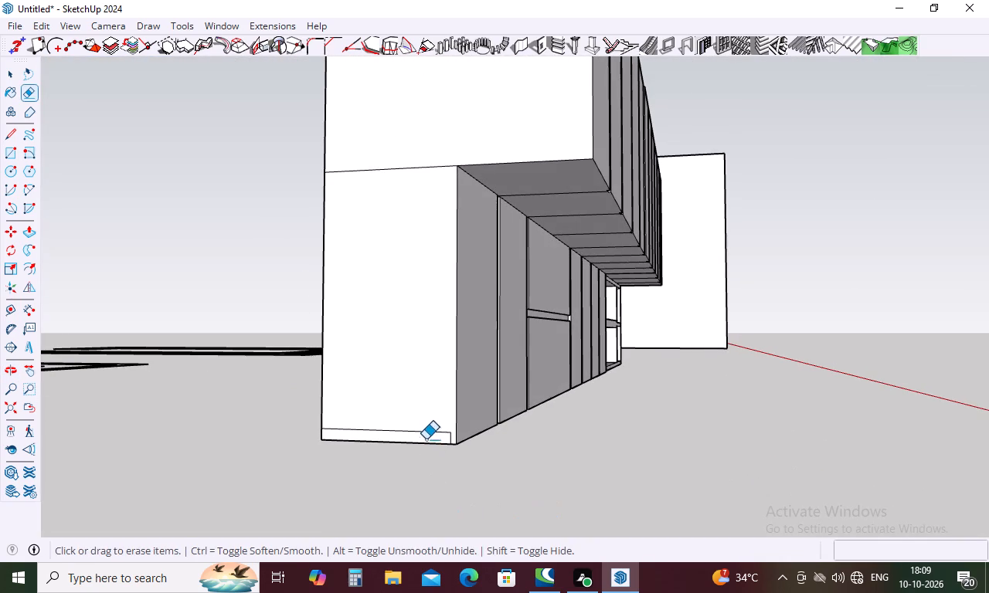
click(426, 435)
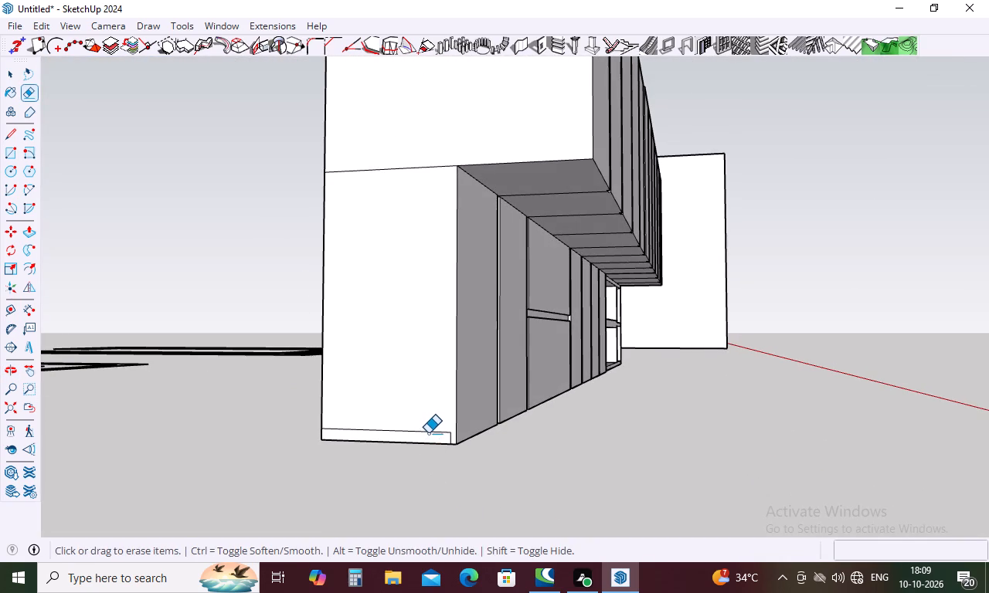
click(428, 433)
scroll(444, 442, up, 10)
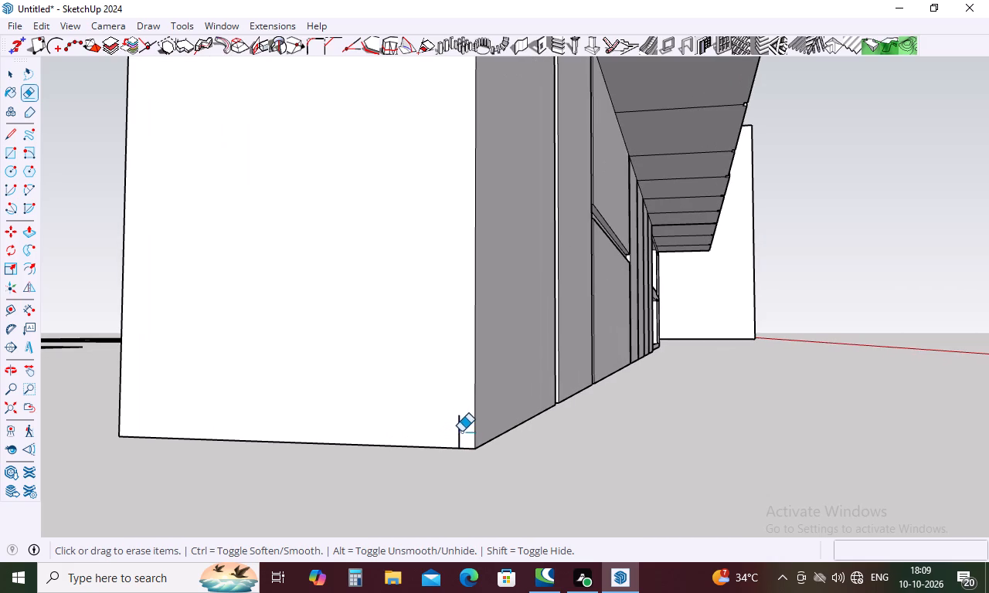
click(461, 431)
Draw a 14' 11" by 5' 2" rectangle across the open back, from the fascia's top corner to the cabinets' opposite bottom corner.
scroll(538, 461, down, 16)
middle_drag(573, 443, 868, 478)
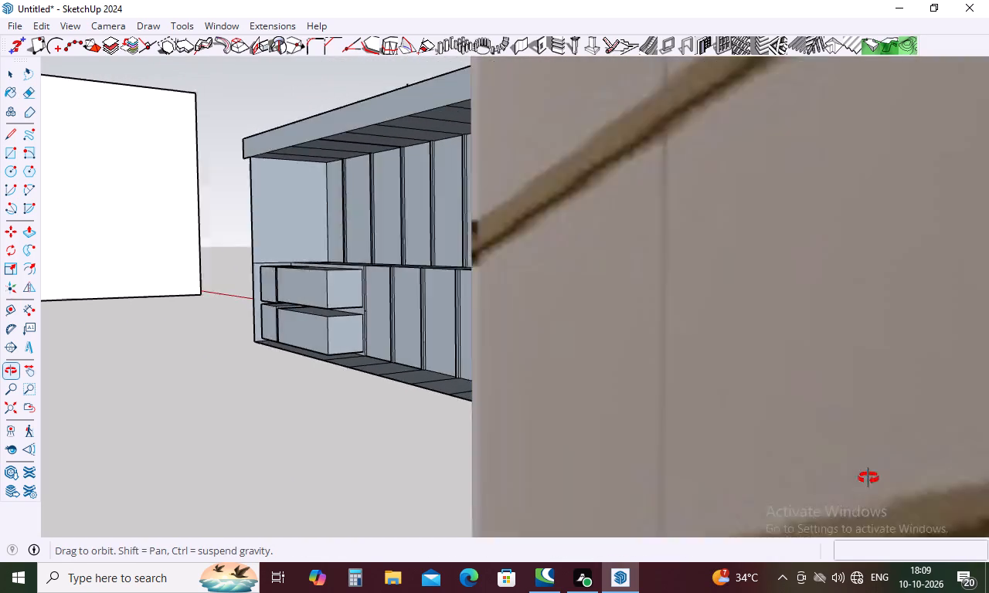
middle_drag(868, 478, 937, 478)
scroll(700, 453, down, 6)
middle_drag(700, 453, 929, 463)
middle_drag(507, 388, 507, 390)
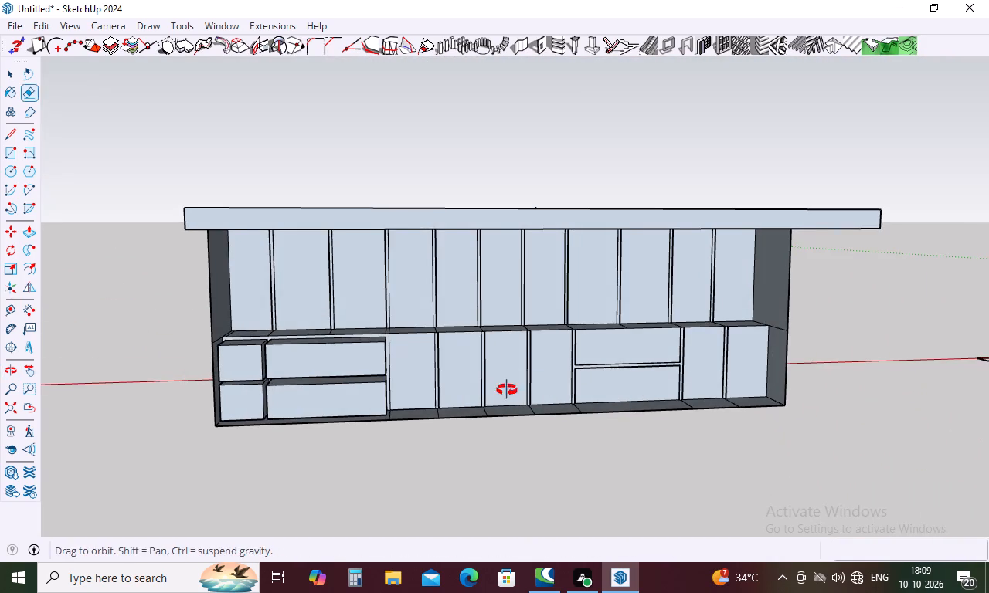
middle_drag(507, 390, 568, 399)
key(Escape)
key(r)
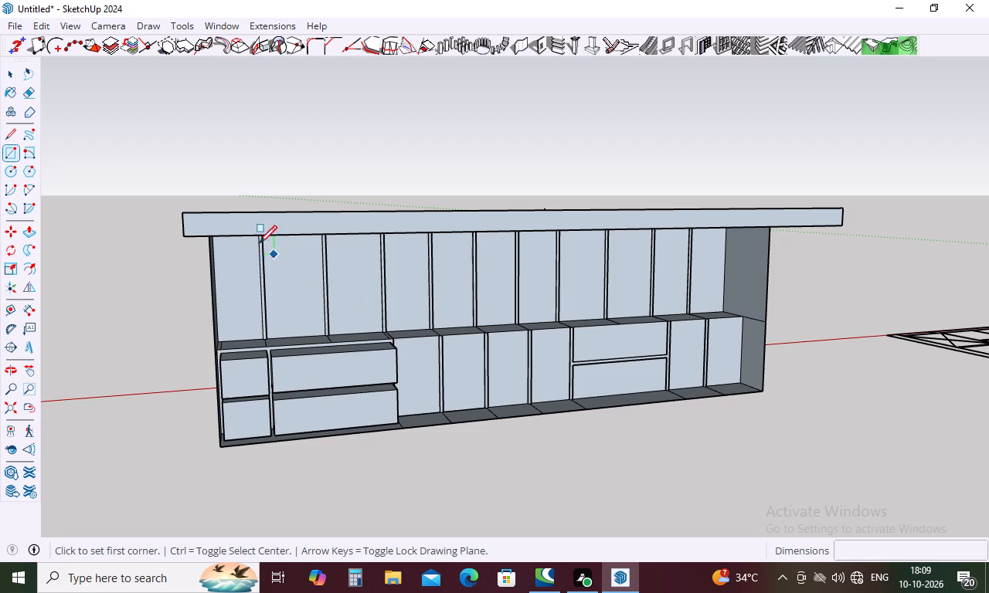
click(178, 212)
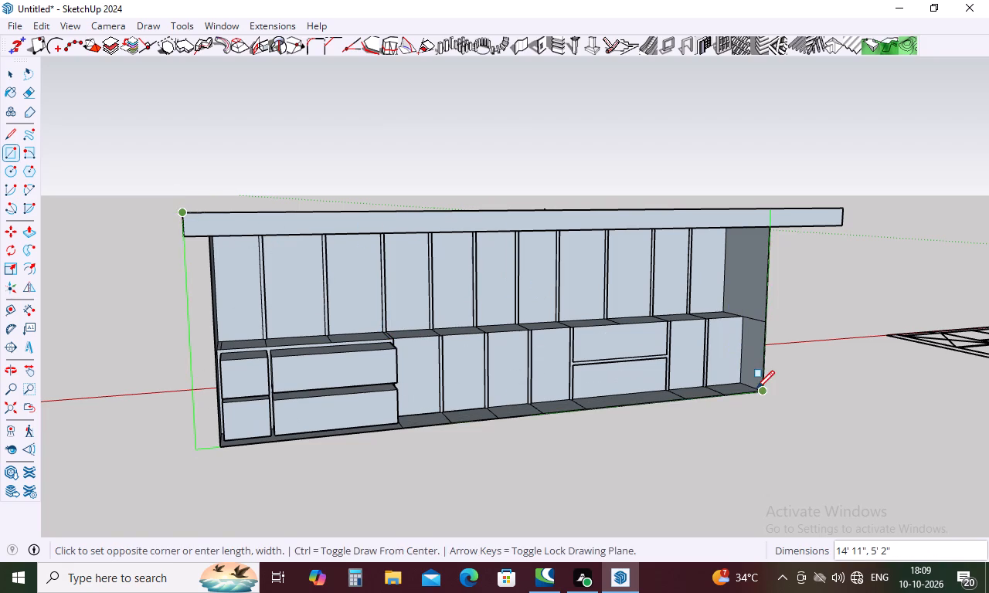
click(760, 391)
Delete the part of the back face overhanging the cabinet end, together with its leftover bottom and side edges.
middle_drag(612, 388, 858, 392)
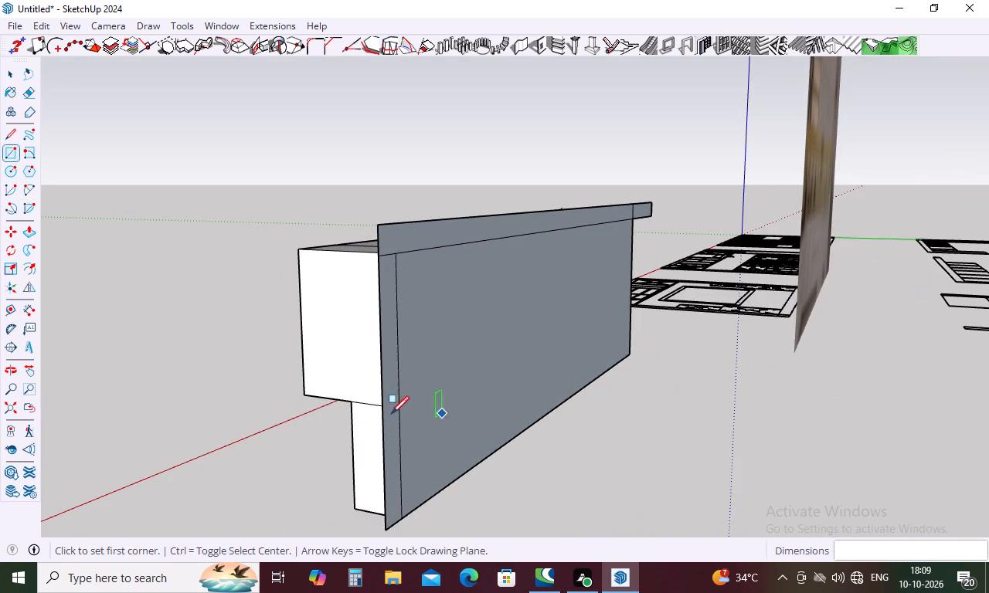
key(space)
click(393, 413)
key(Delete)
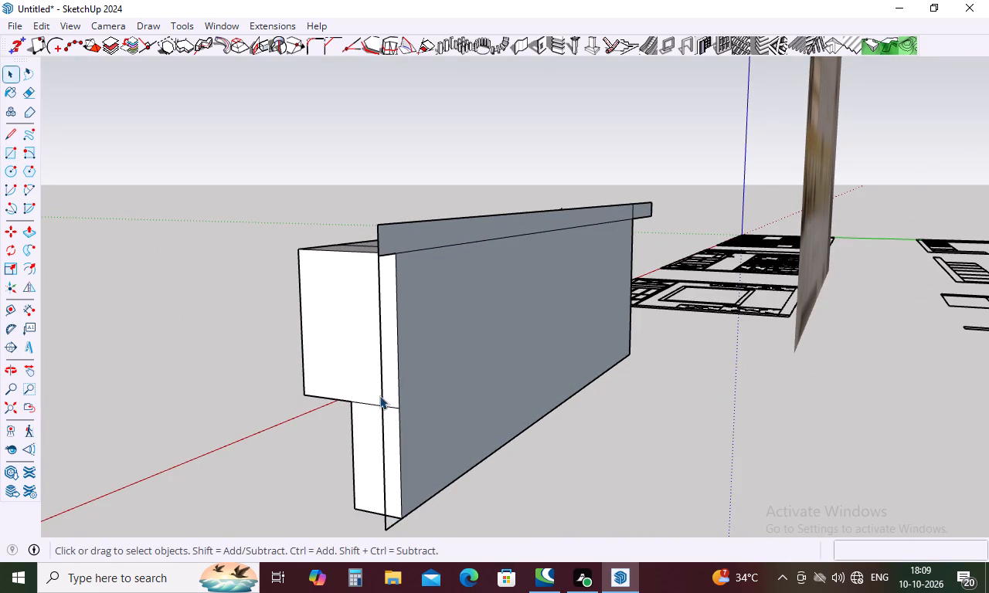
middle_drag(387, 393, 825, 403)
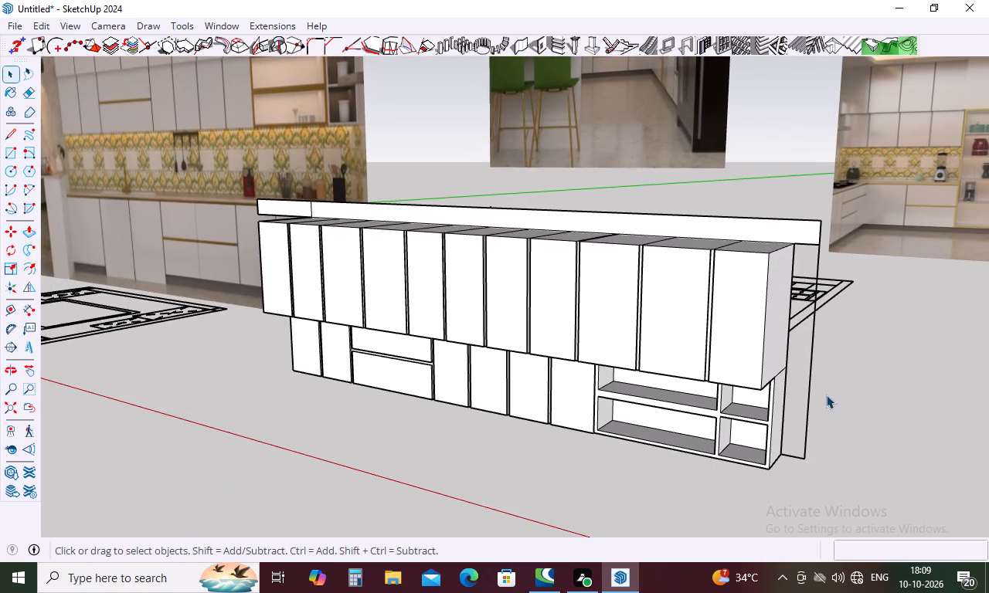
click(794, 456)
key(Delete)
click(807, 420)
key(Delete)
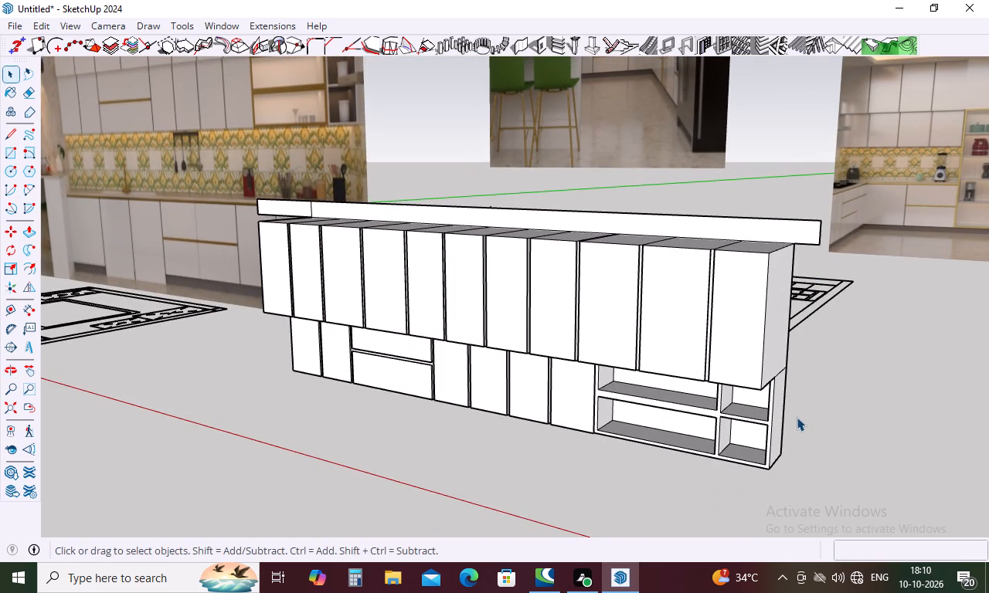
key(Escape)
Make the entire connected cabinet run, including the fascia and back, into one group.
scroll(700, 295, down, 5)
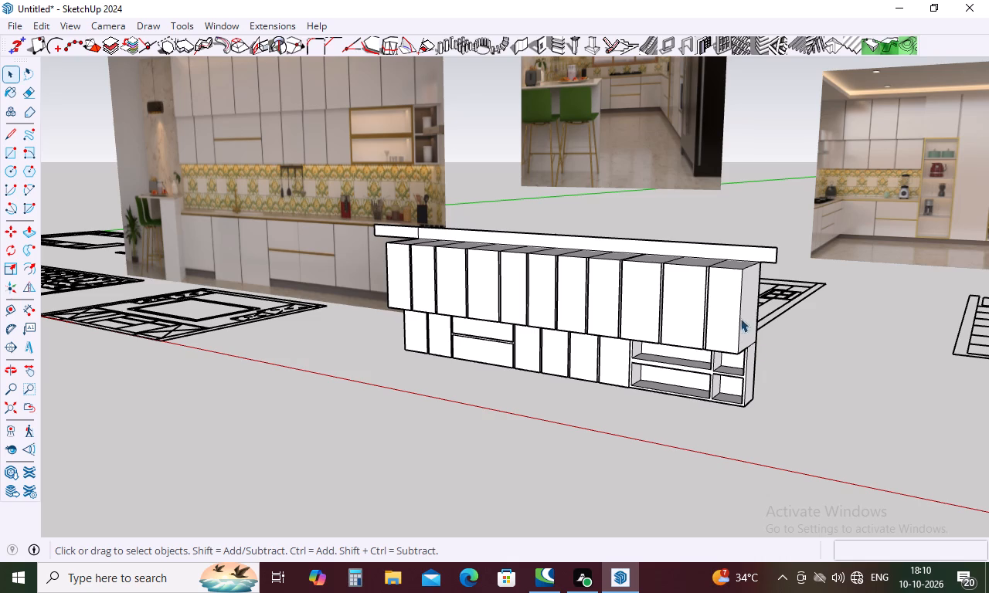
triple_click(703, 275)
click(703, 275)
right_click(703, 275)
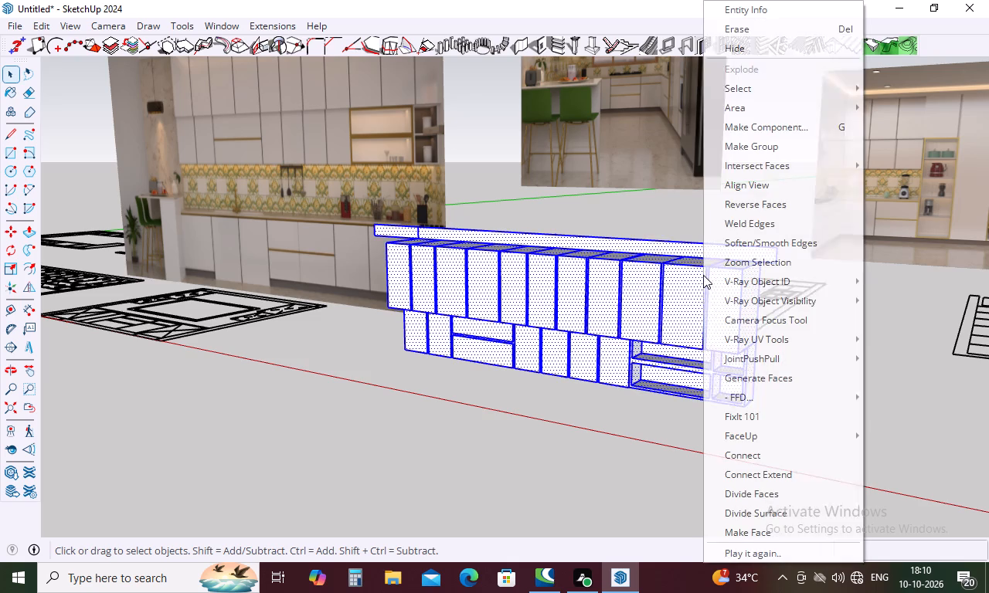
click(783, 151)
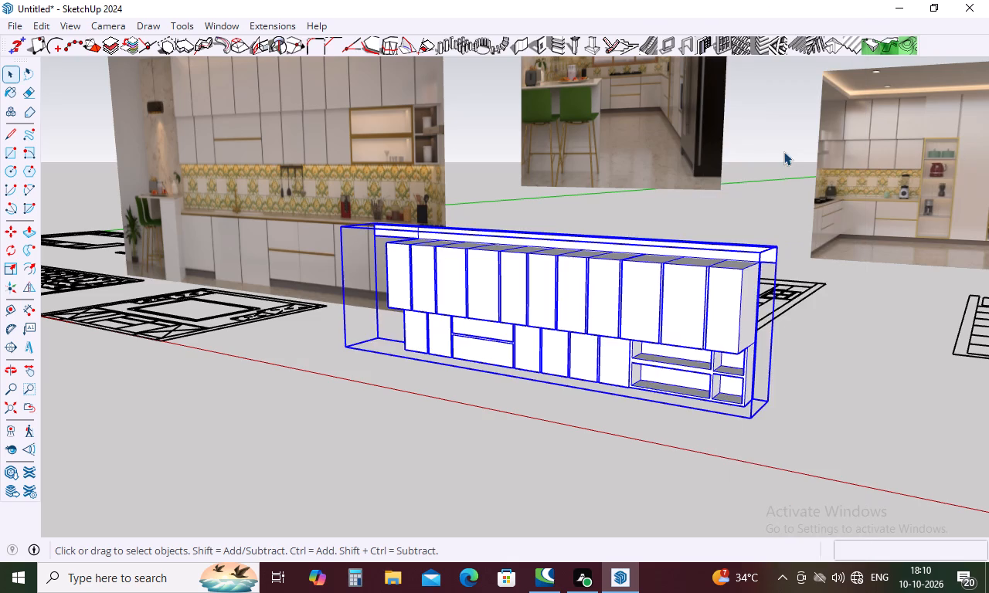
click(802, 363)
Inside the cabinet group, erase the vertical edge dividing the fascia strip above the end cabinet.
middle_drag(757, 376, 787, 334)
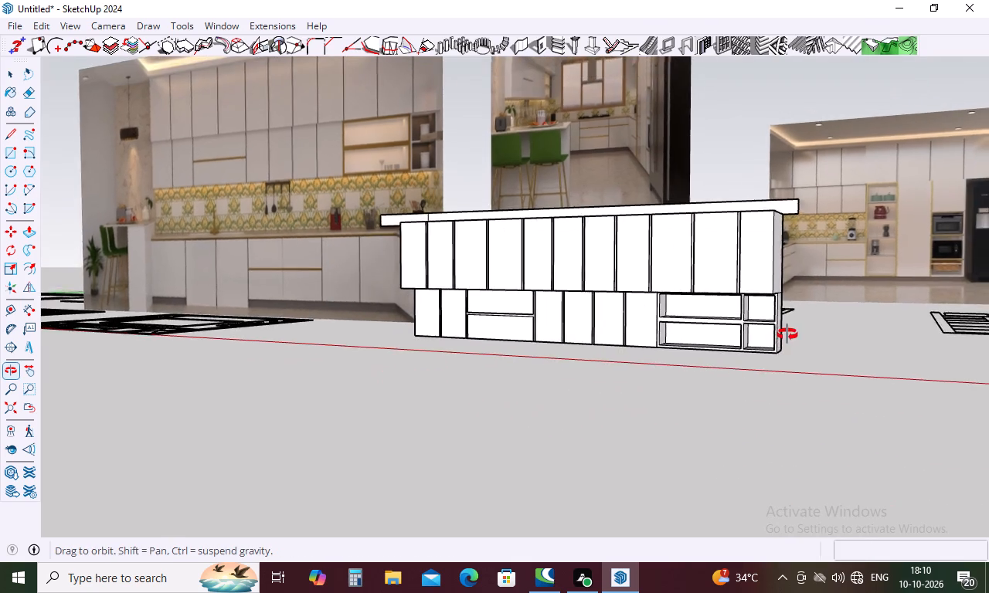
middle_drag(787, 334, 881, 326)
middle_drag(642, 314, 663, 418)
scroll(482, 283, up, 9)
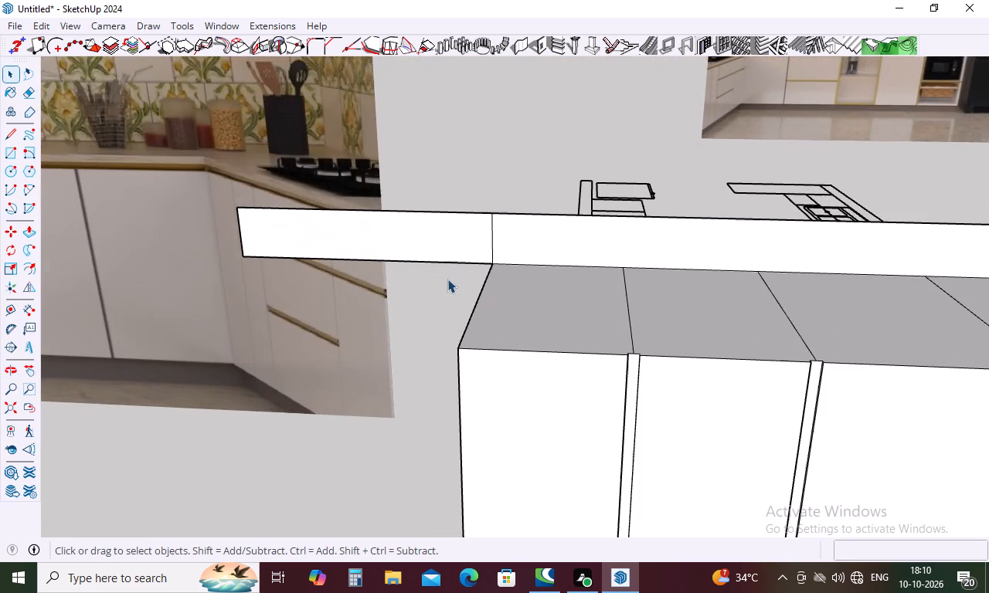
scroll(479, 246, up, 4)
double_click(520, 249)
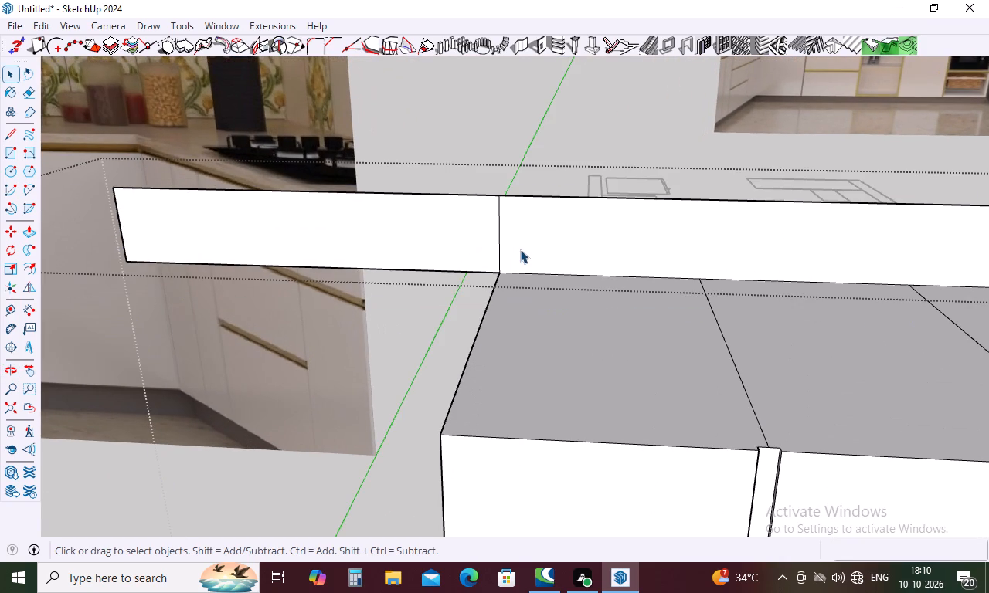
key(e)
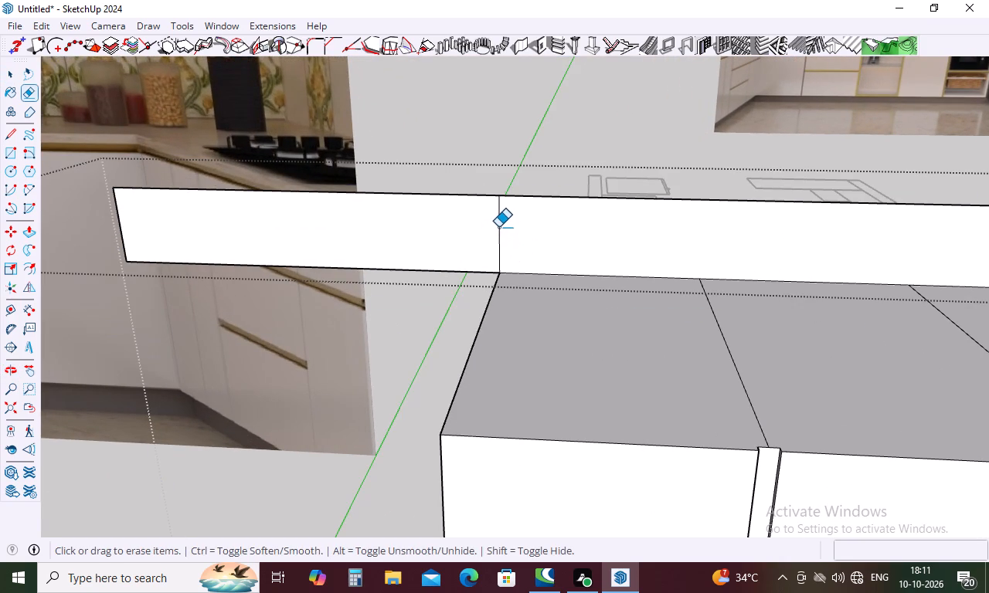
click(500, 225)
scroll(489, 229, down, 14)
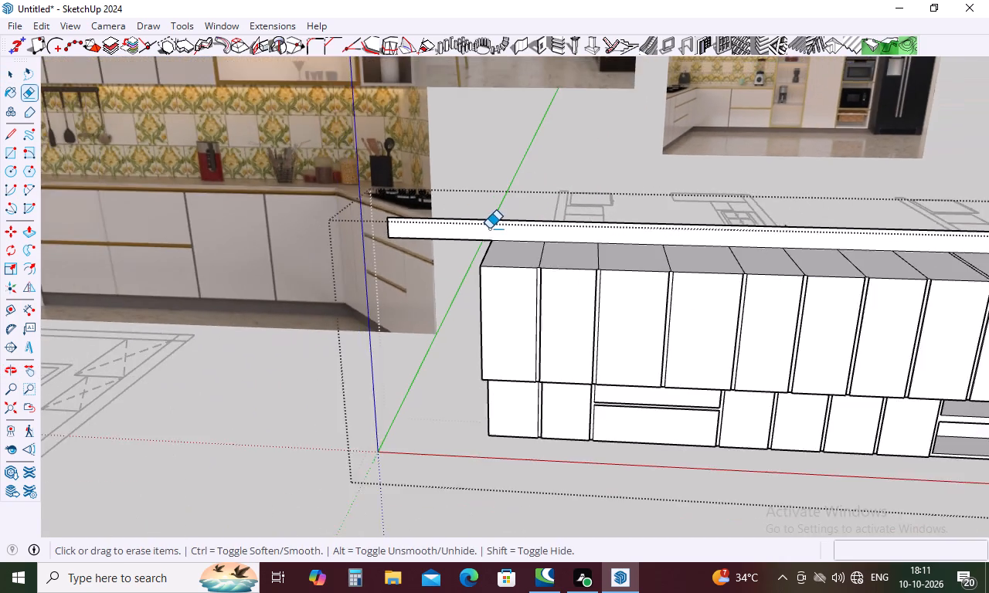
scroll(488, 229, down, 10)
middle_drag(593, 310, 607, 273)
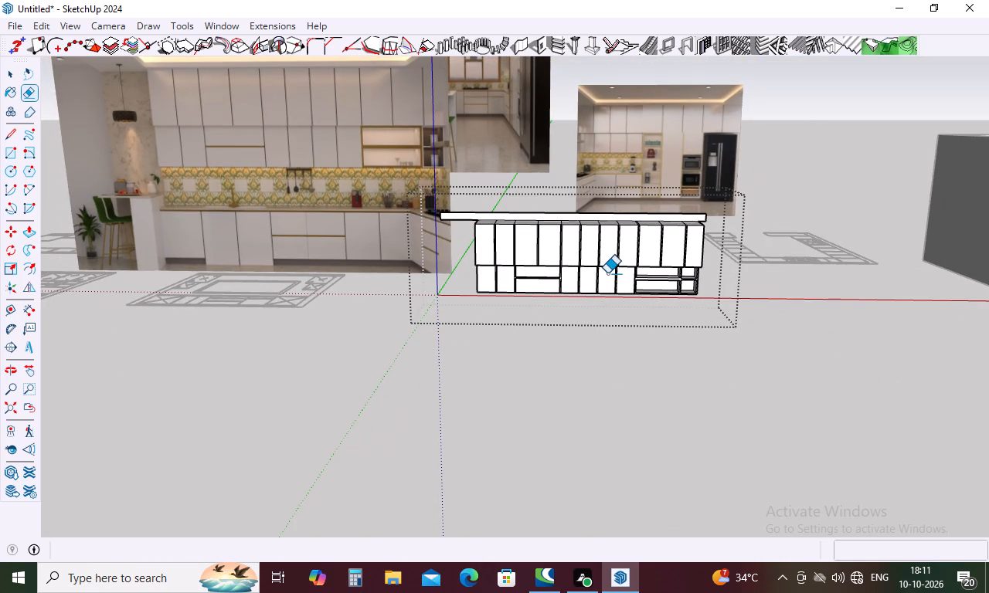
Finish editing inside the cabinet group and return to the whole model.
key(space)
click(564, 346)
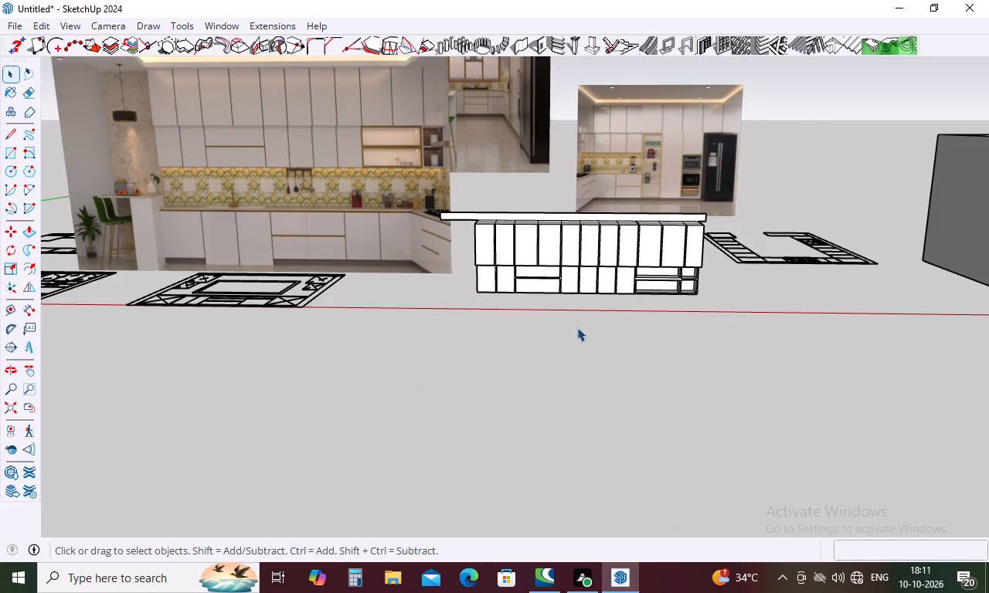
Inspect the lower row of door and drawer fronts on the grouped cabinet run up close.
scroll(567, 282, up, 14)
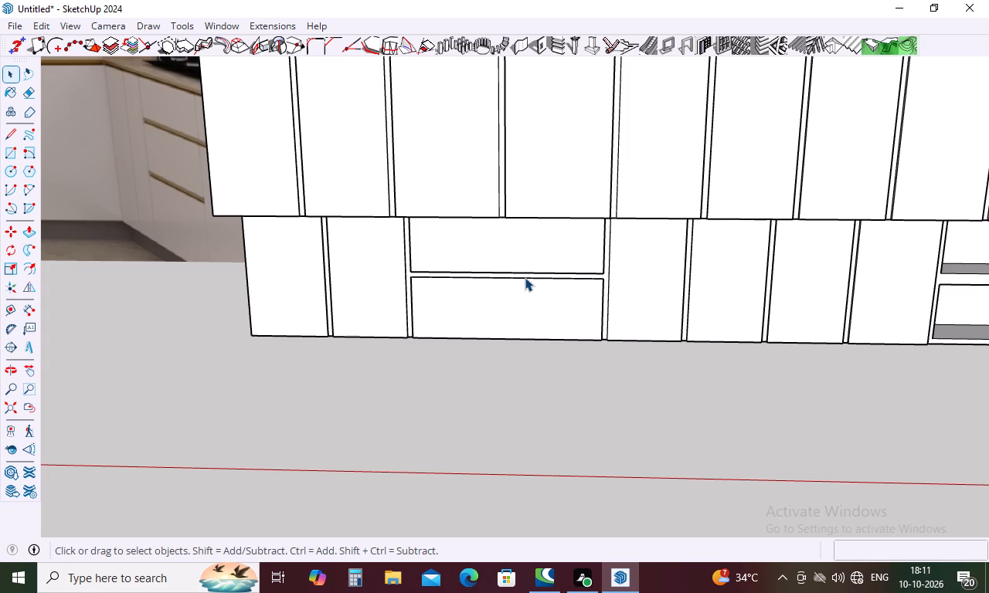
scroll(692, 299, up, 1)
scroll(692, 299, down, 4)
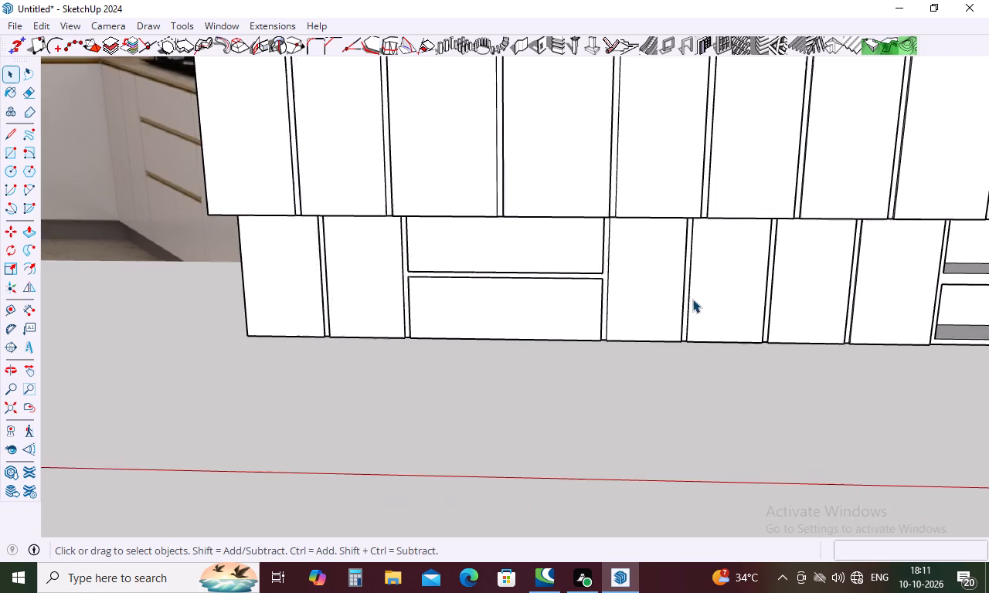
scroll(685, 299, down, 16)
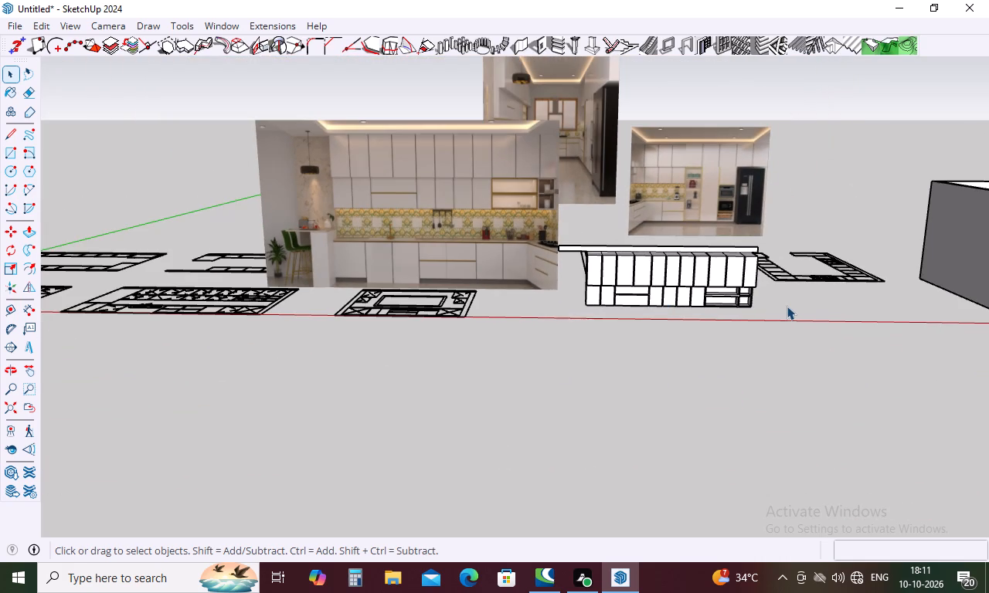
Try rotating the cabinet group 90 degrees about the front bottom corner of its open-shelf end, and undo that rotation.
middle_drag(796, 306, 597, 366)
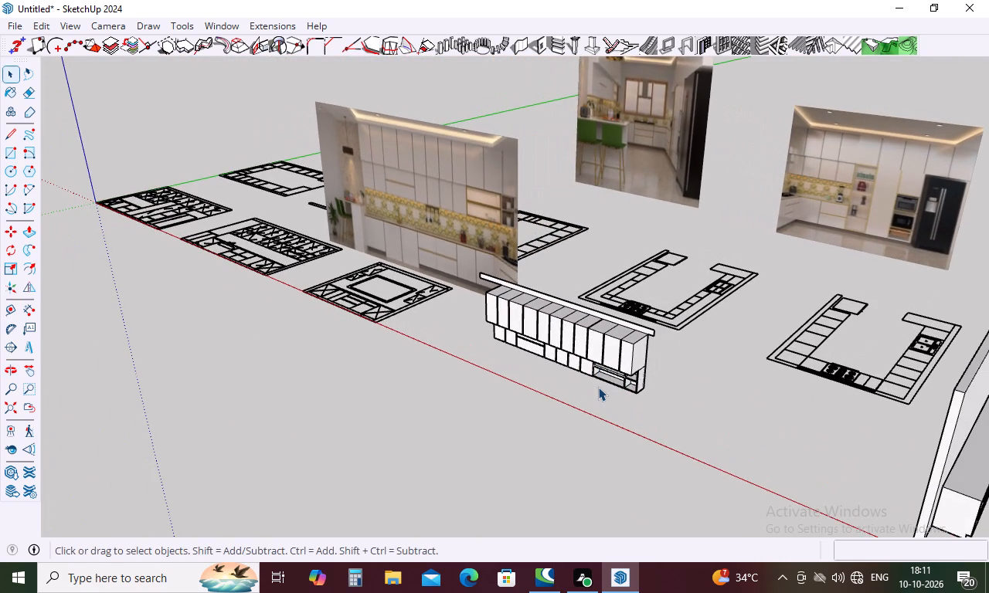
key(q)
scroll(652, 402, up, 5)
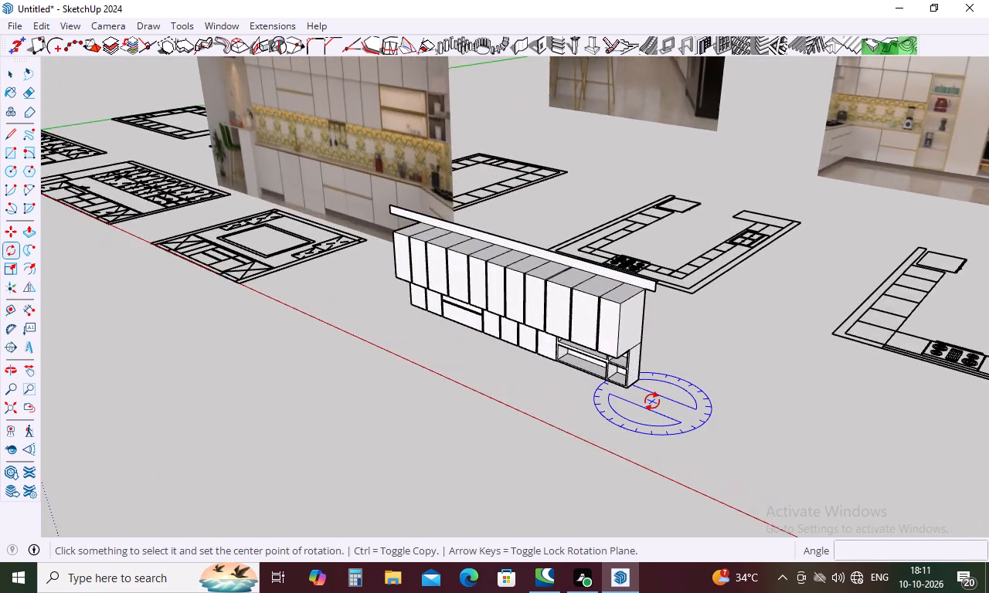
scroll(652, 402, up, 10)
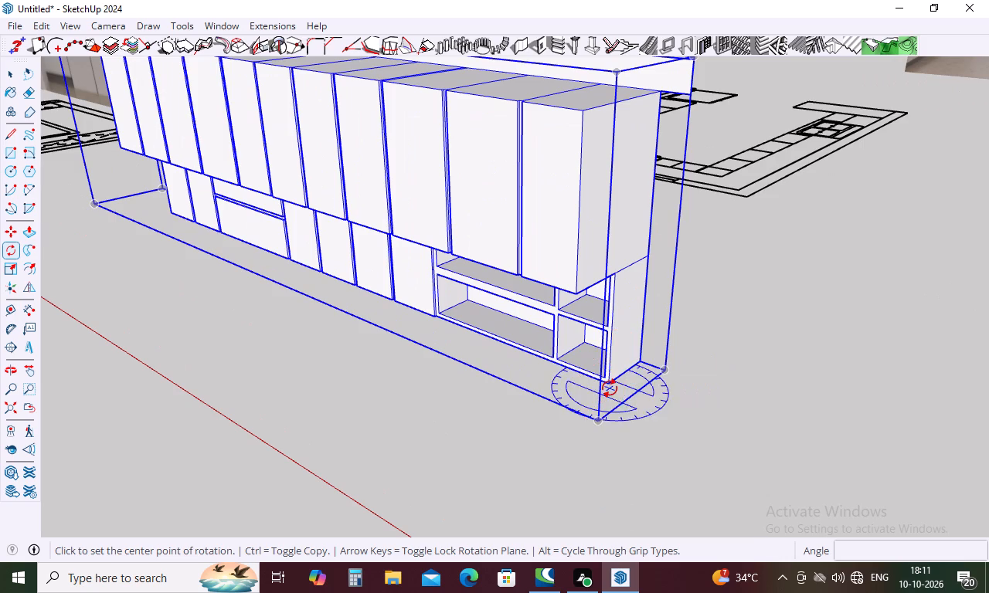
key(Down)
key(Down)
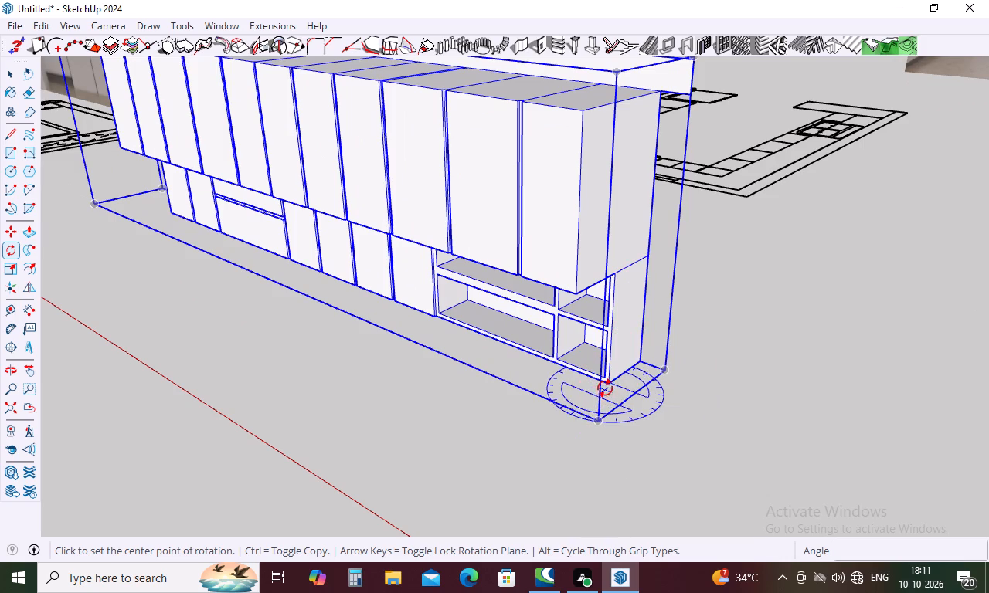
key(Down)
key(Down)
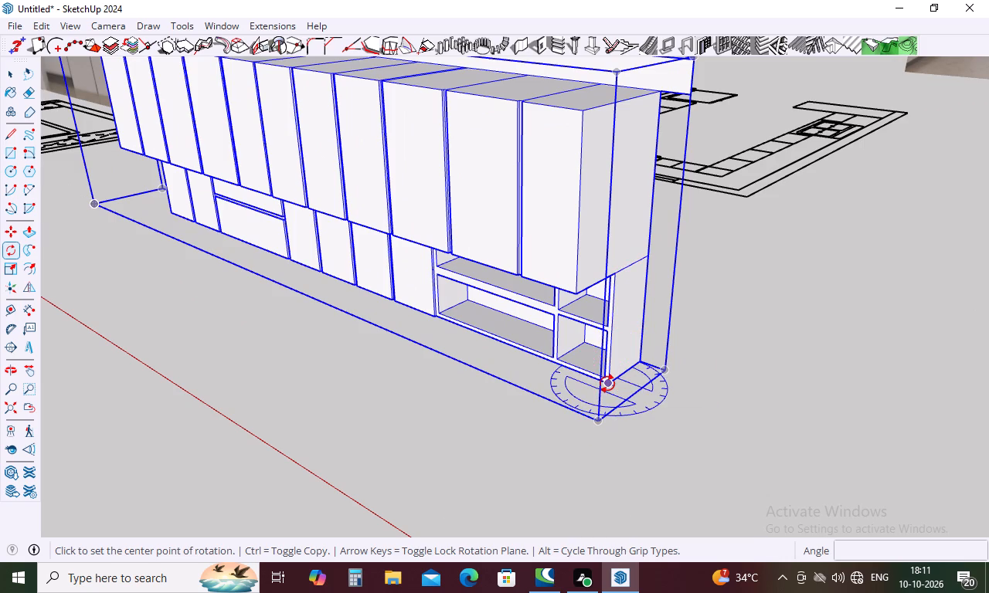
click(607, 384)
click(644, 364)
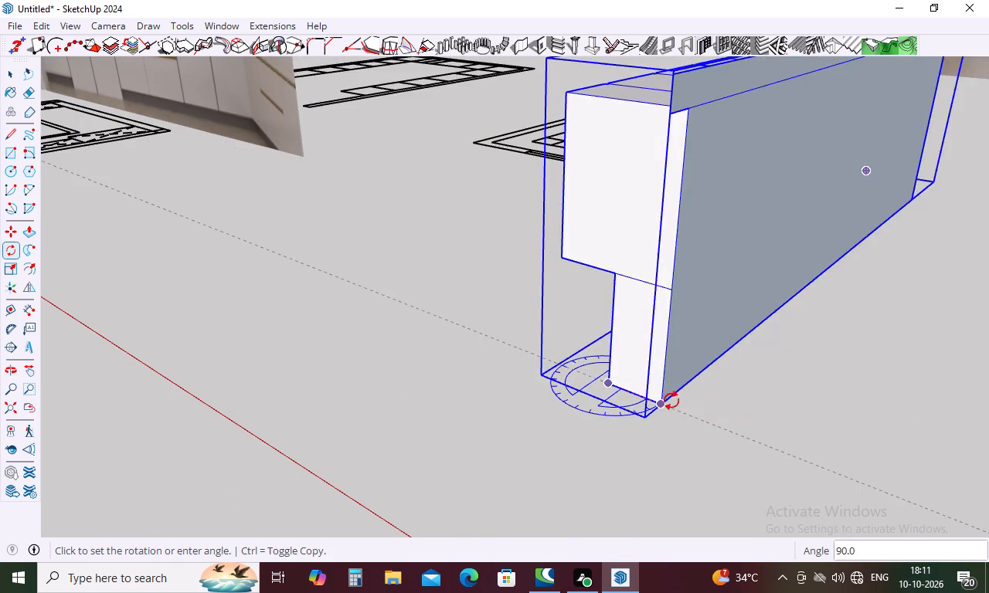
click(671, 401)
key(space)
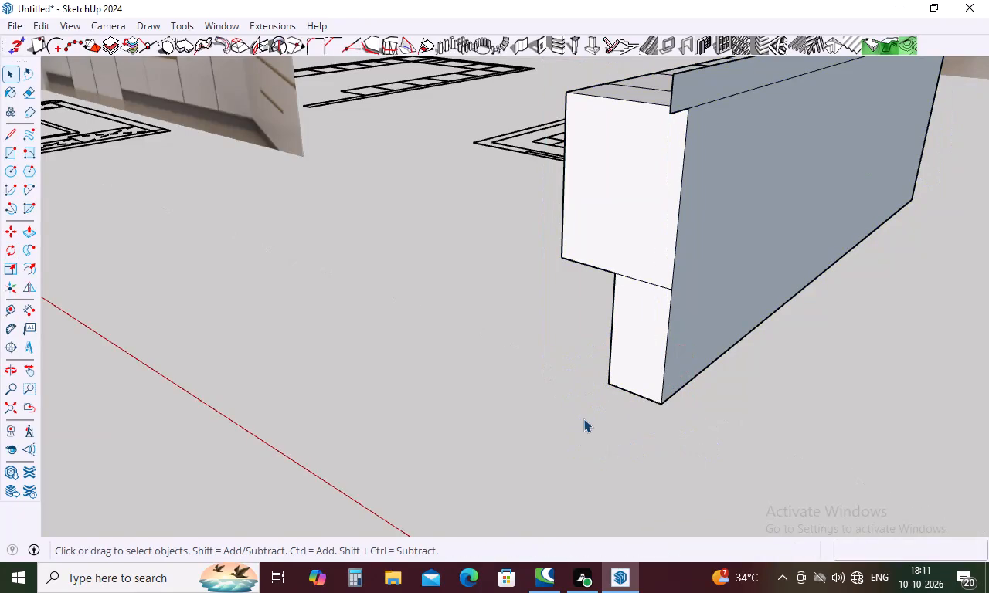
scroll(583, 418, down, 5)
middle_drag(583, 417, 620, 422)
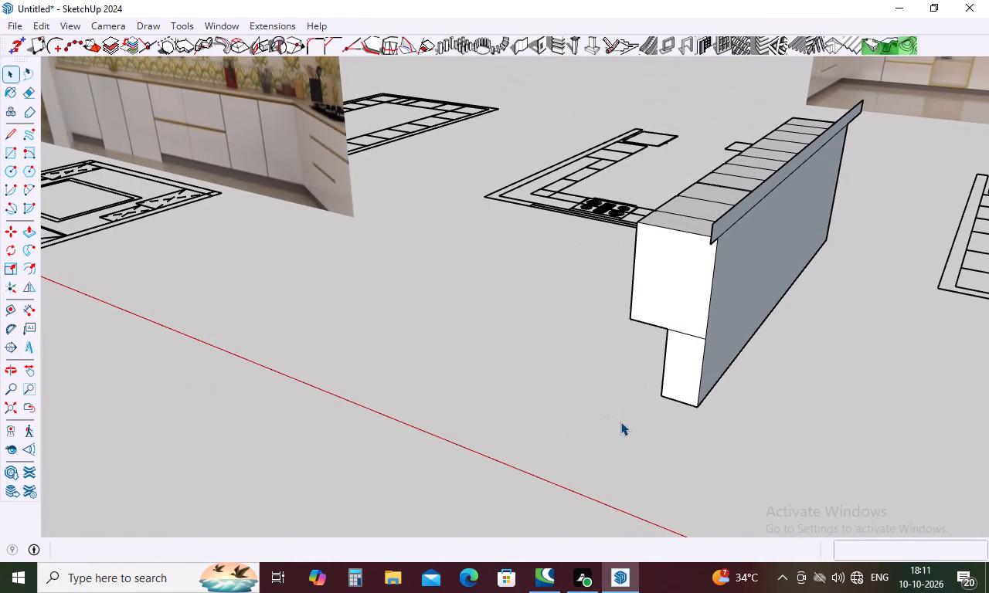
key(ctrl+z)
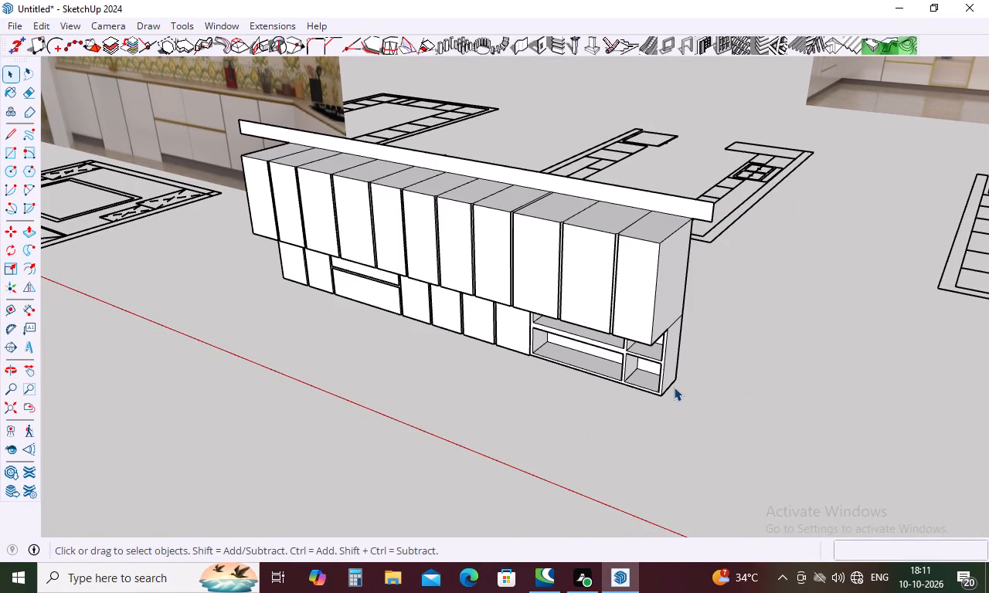
Rotate the cabinet group 90 degrees horizontally about the rear bottom corner of its open-shelf end.
key(q)
middle_drag(731, 371, 603, 424)
scroll(591, 444, up, 11)
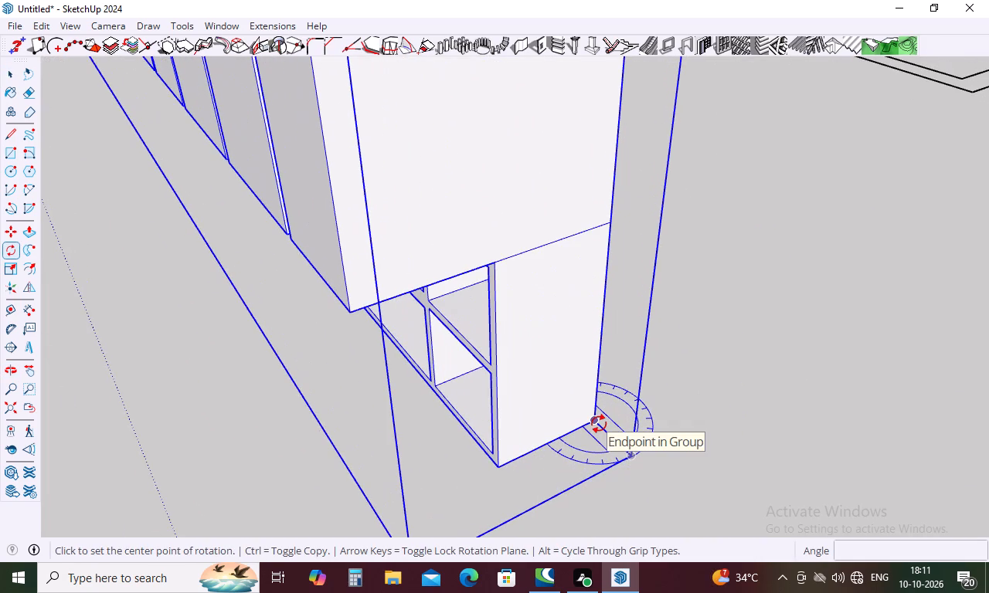
click(599, 424)
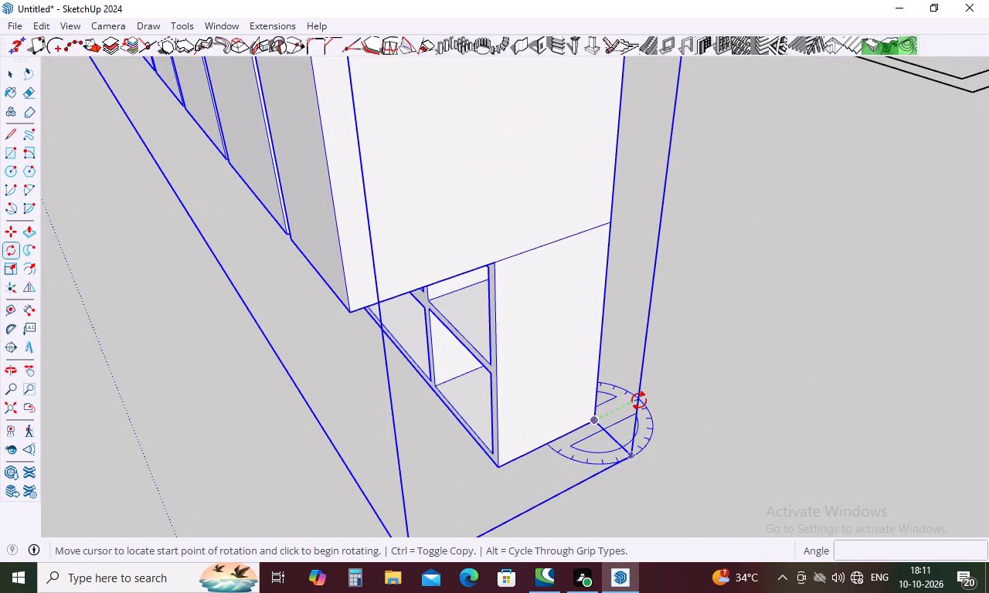
click(639, 401)
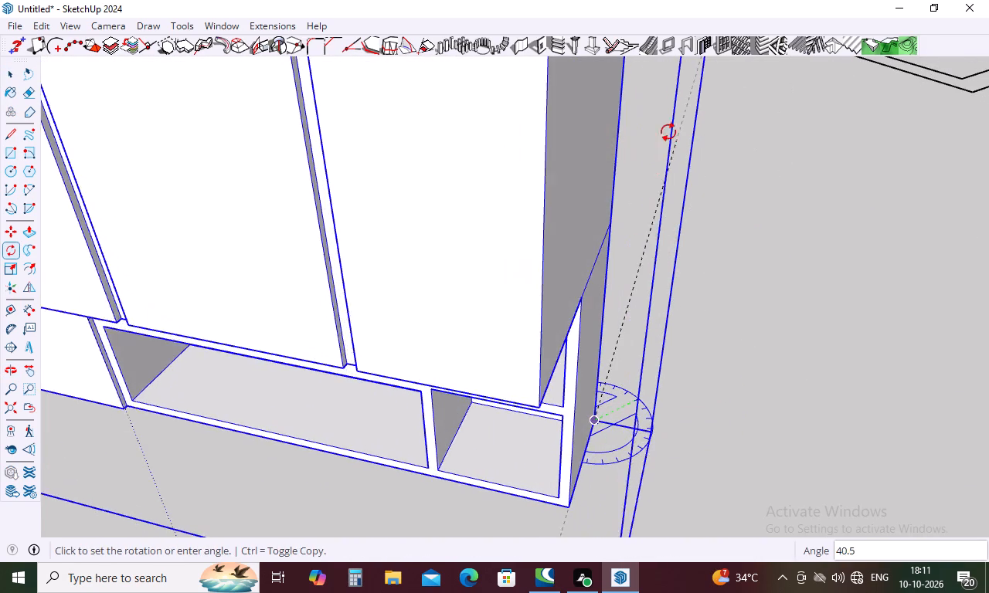
key(9)
key(0)
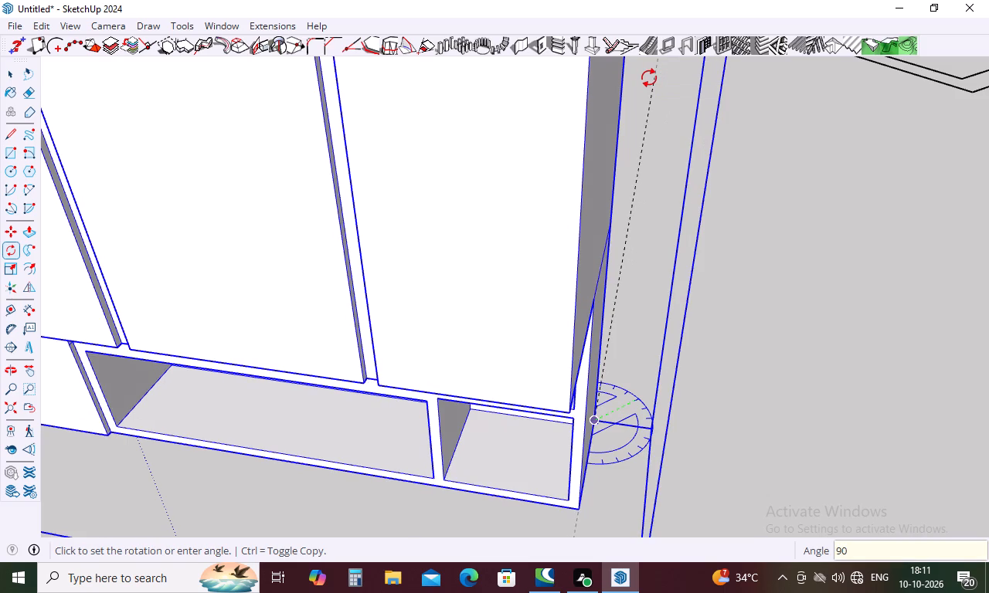
key(Return)
scroll(655, 238, down, 10)
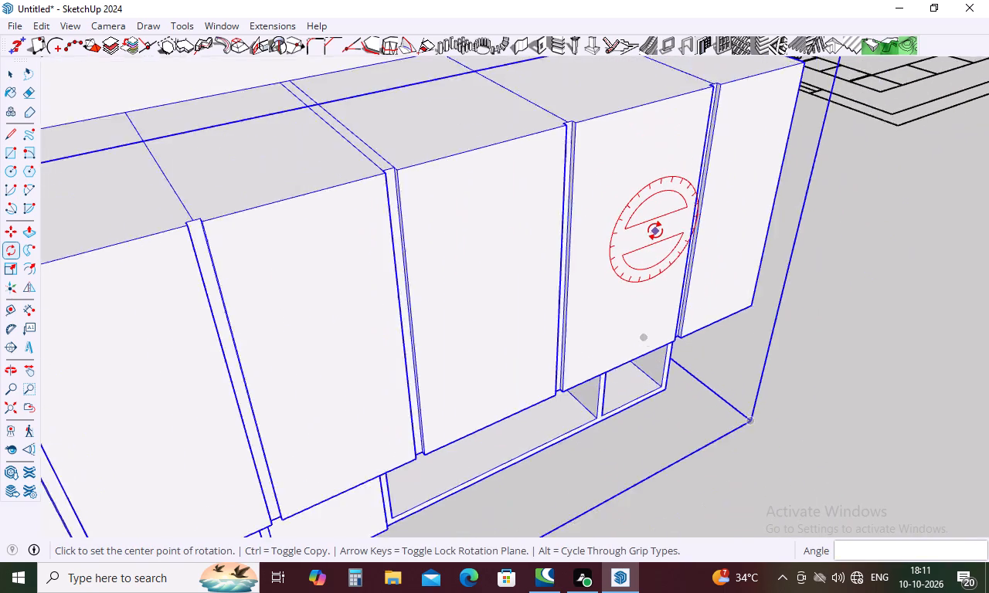
scroll(655, 231, down, 14)
key(space)
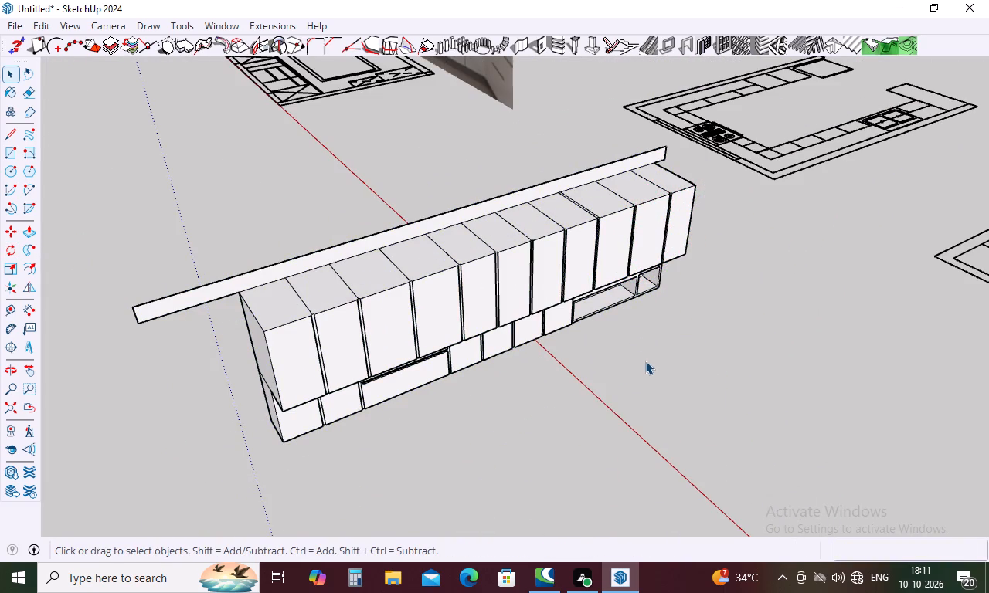
Move the cabinet group by its fascia's overhanging top corner to the inner top corner of the kitchen wall above the long counter.
scroll(507, 252, down, 9)
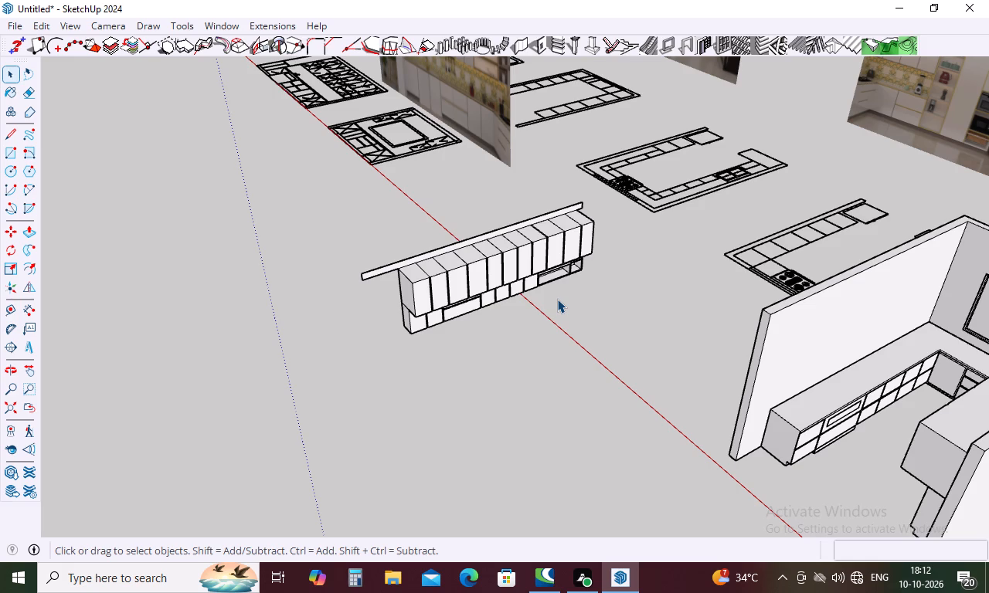
key(Escape)
key(m)
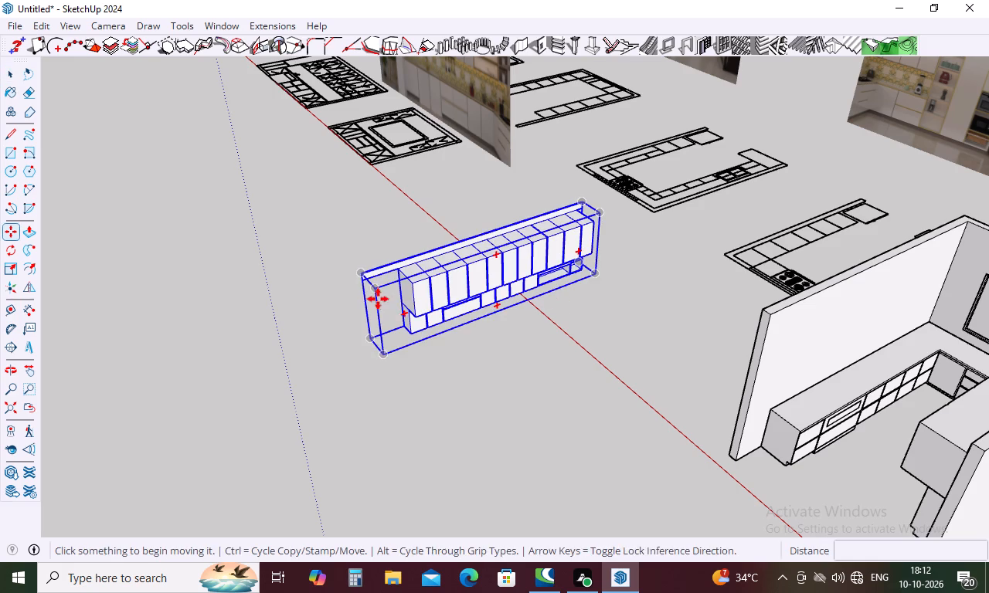
click(360, 275)
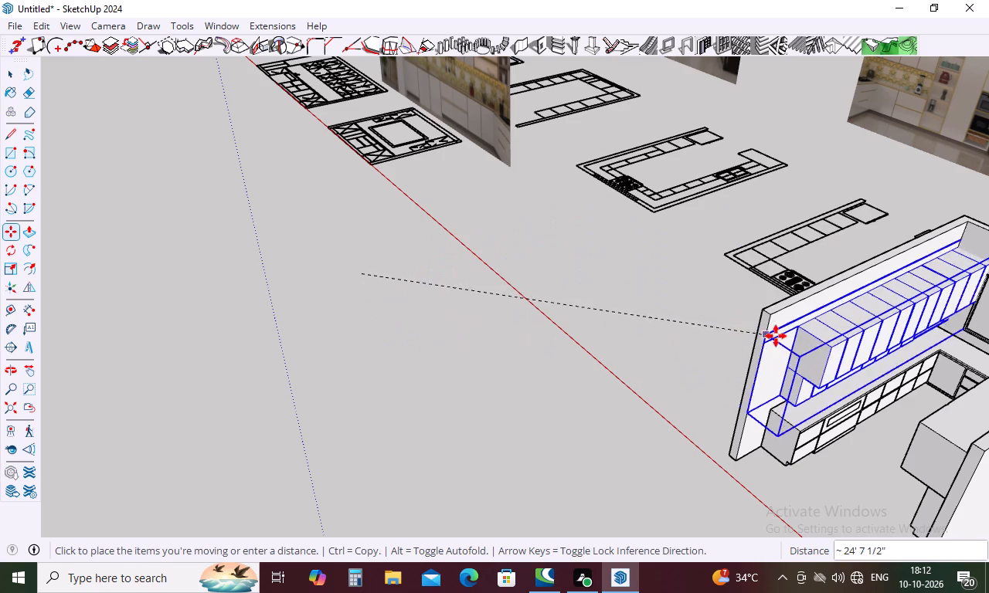
click(769, 313)
Examine from several angles how the placed upper cabinets fit against the wall, counter and window side of the kitchen.
scroll(515, 252, down, 5)
middle_drag(666, 322, 673, 316)
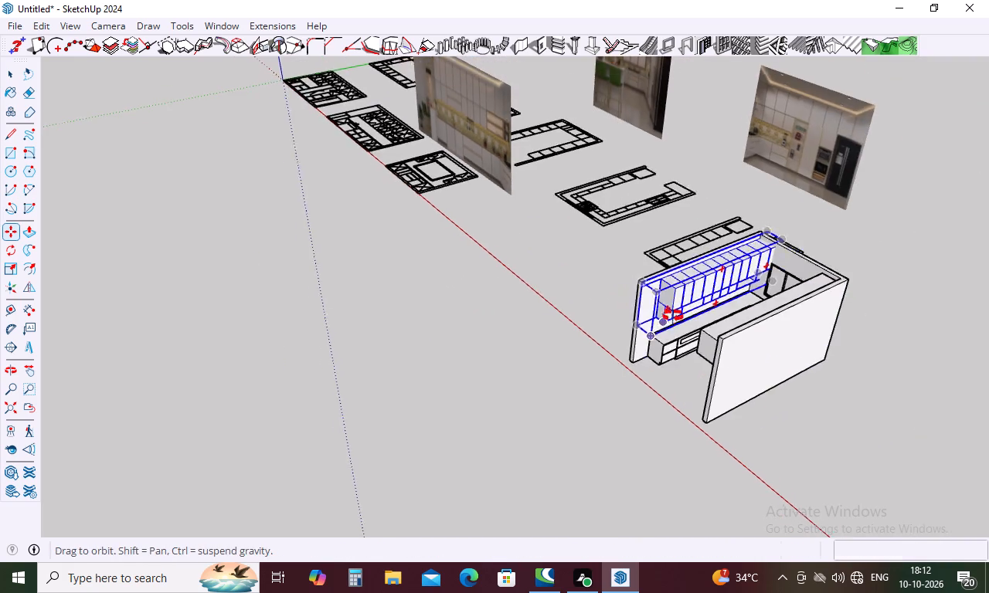
middle_drag(673, 316, 644, 275)
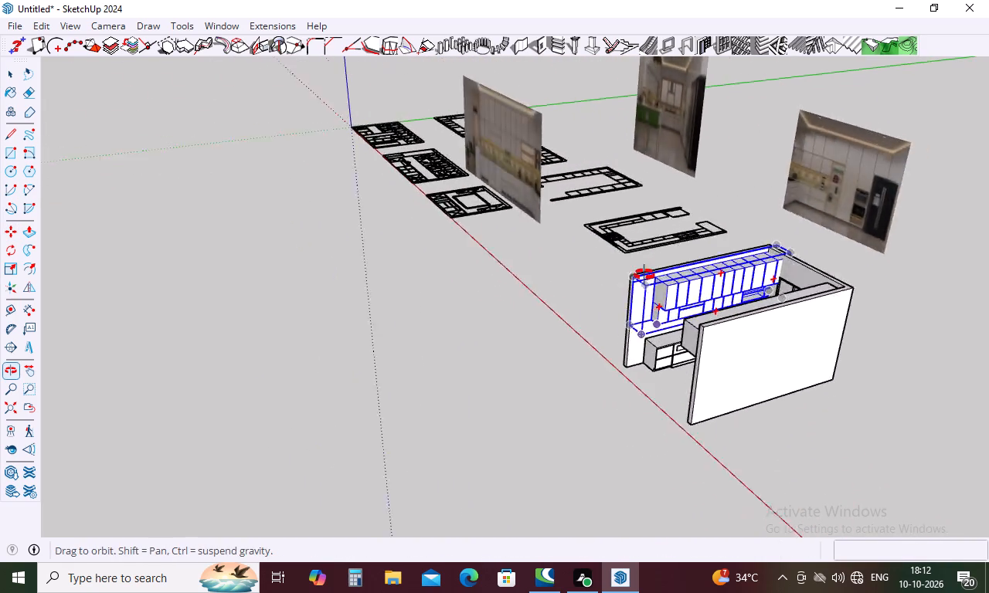
middle_drag(644, 275, 709, 259)
scroll(685, 282, up, 11)
middle_drag(680, 286, 824, 277)
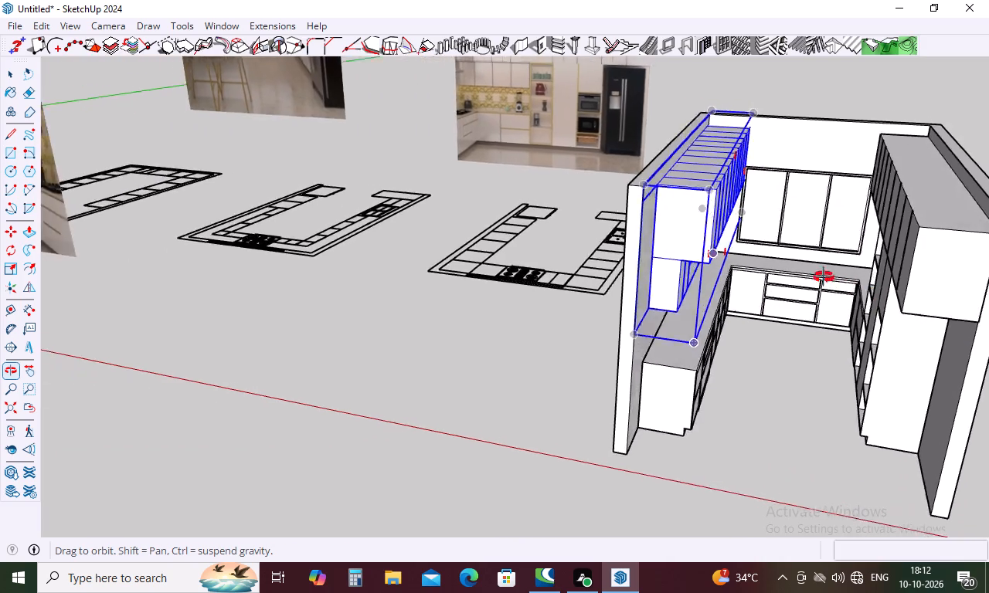
middle_drag(824, 277, 743, 192)
scroll(771, 270, up, 5)
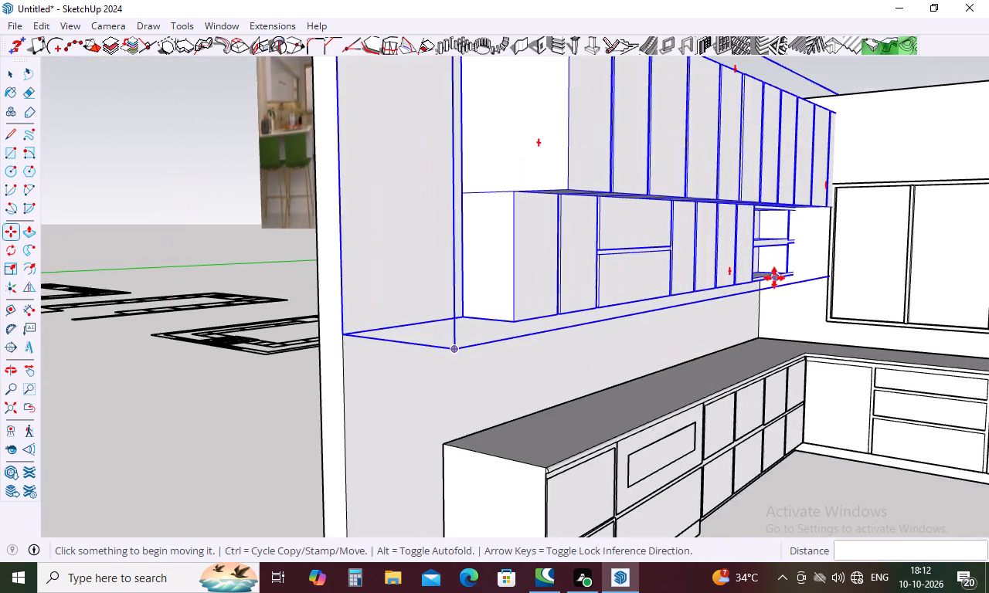
middle_drag(774, 278, 846, 337)
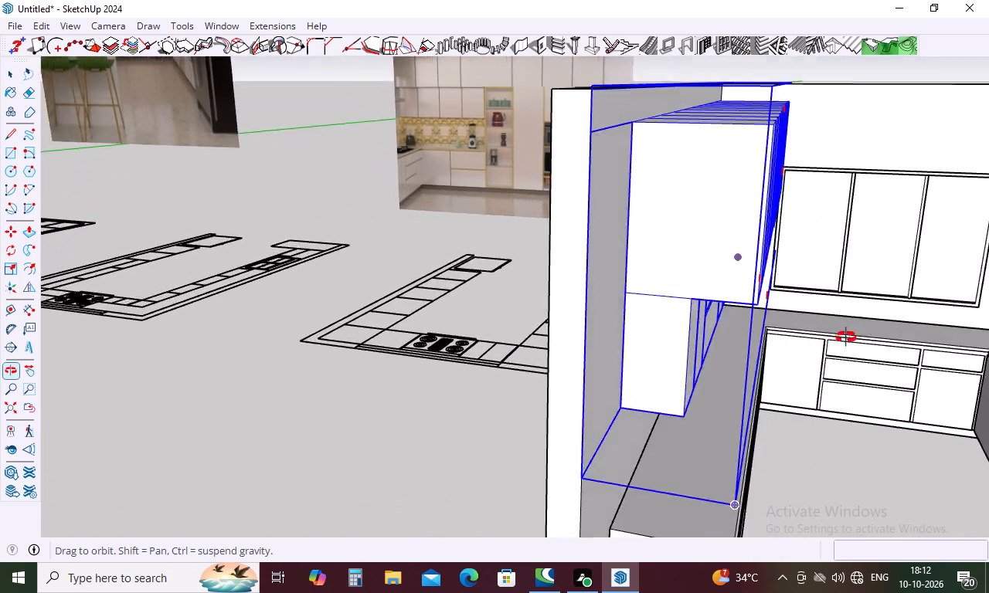
middle_drag(846, 337, 791, 344)
scroll(708, 321, down, 4)
scroll(631, 313, down, 5)
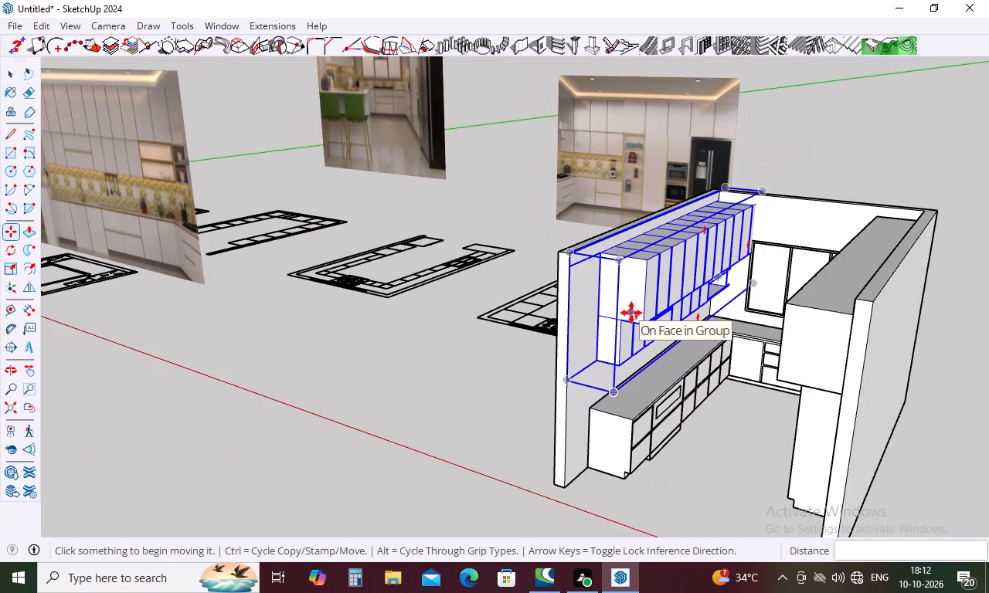
middle_drag(631, 313, 688, 245)
scroll(764, 315, up, 8)
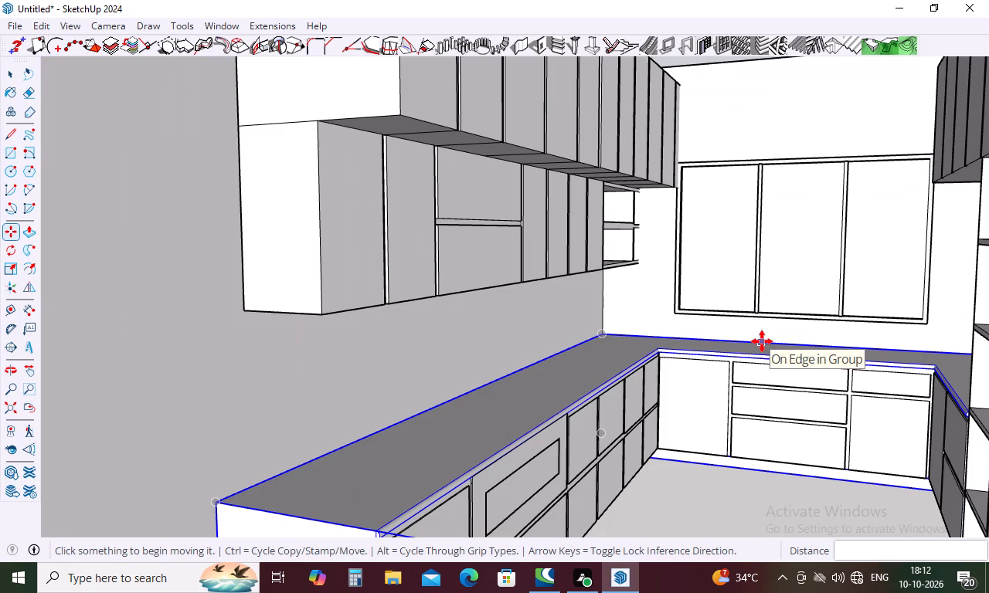
scroll(847, 187, down, 4)
middle_drag(804, 249, 702, 281)
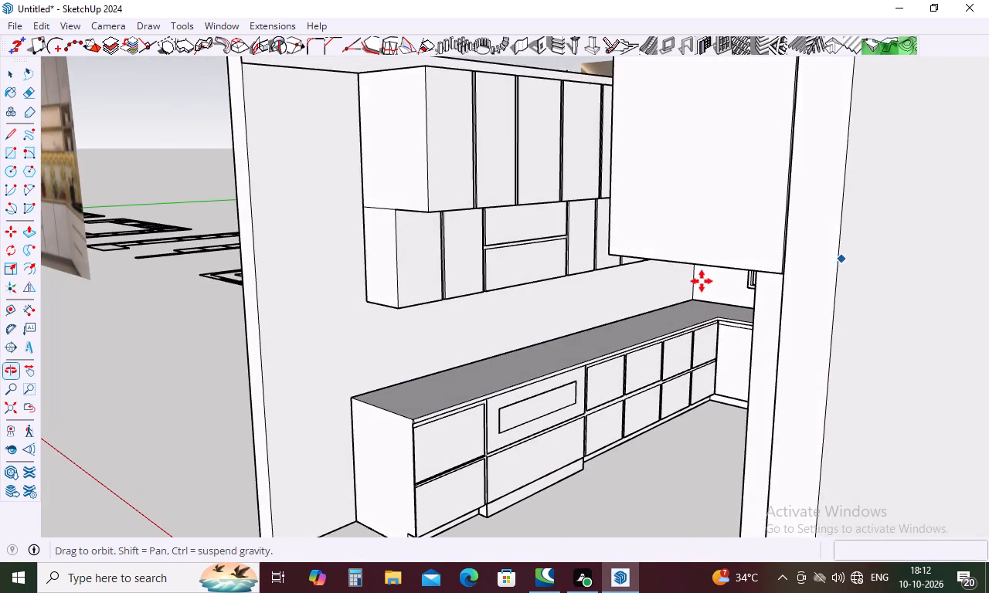
scroll(675, 298, up, 5)
middle_drag(720, 263, 691, 269)
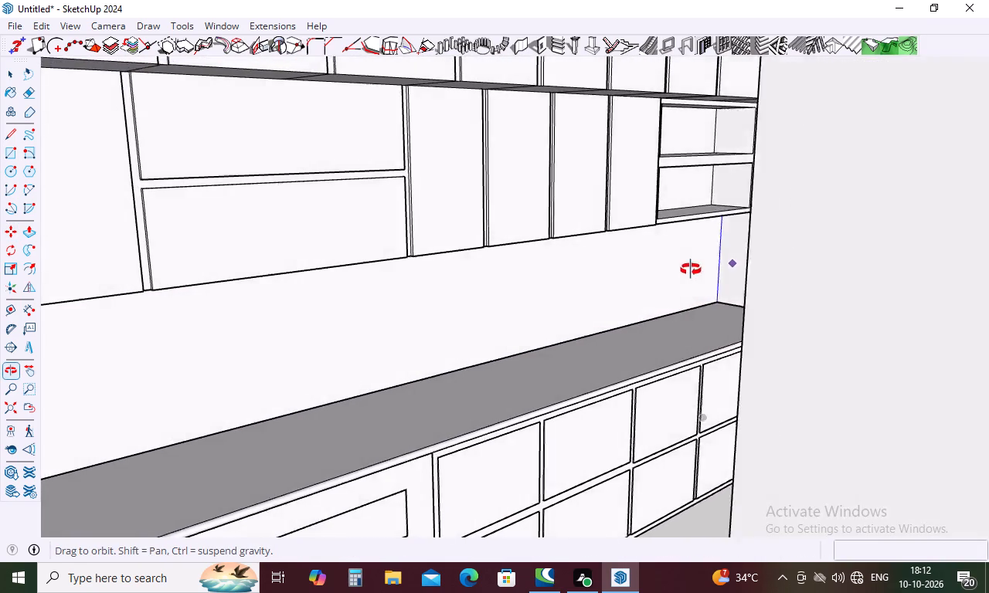
middle_drag(691, 269, 739, 270)
scroll(748, 269, down, 9)
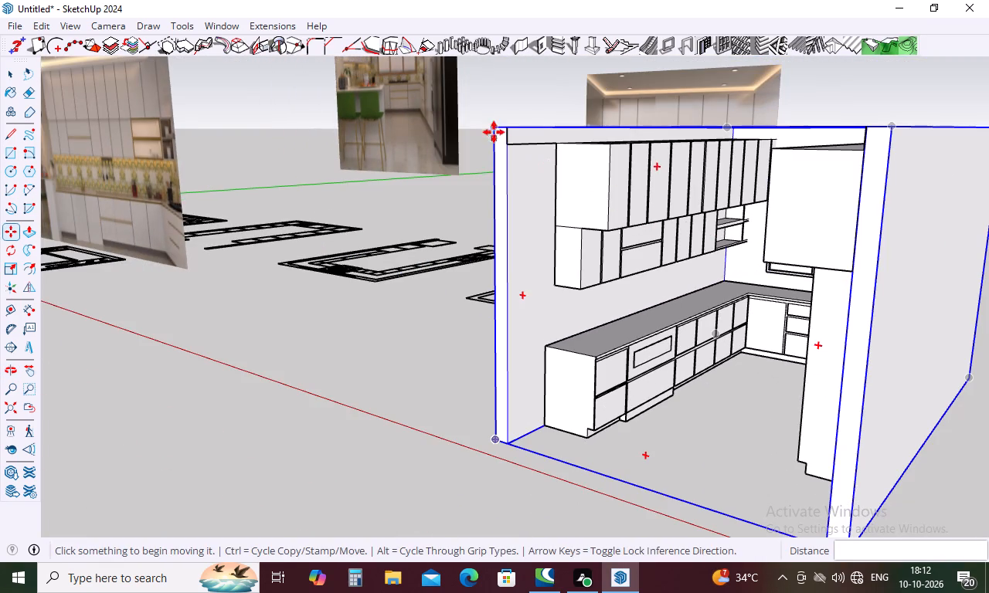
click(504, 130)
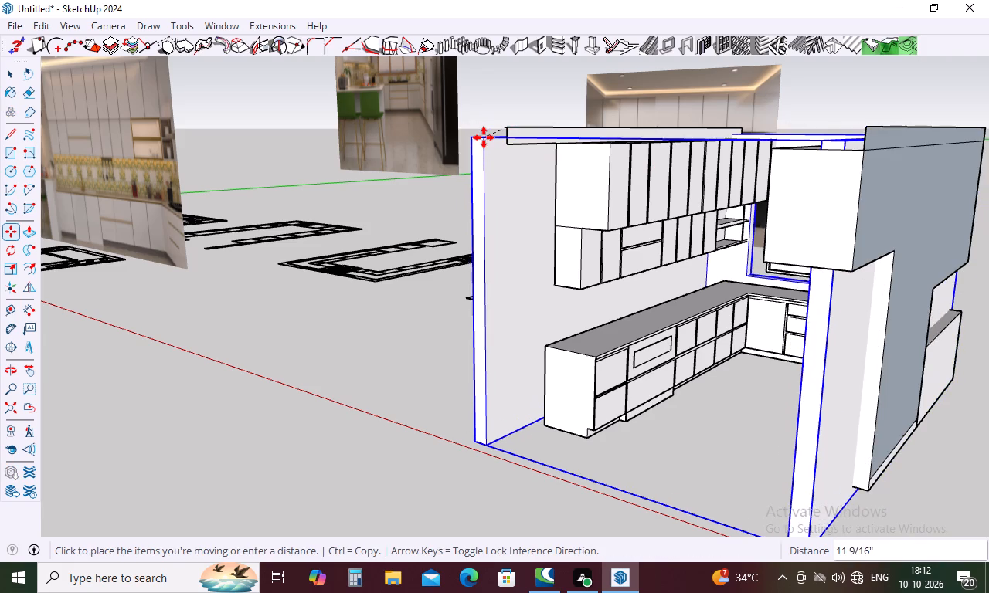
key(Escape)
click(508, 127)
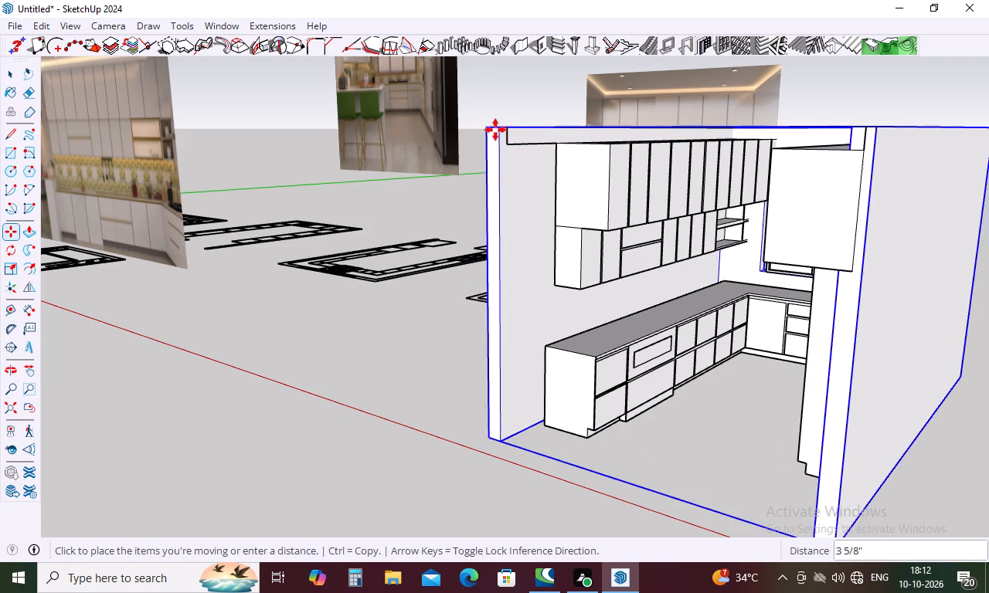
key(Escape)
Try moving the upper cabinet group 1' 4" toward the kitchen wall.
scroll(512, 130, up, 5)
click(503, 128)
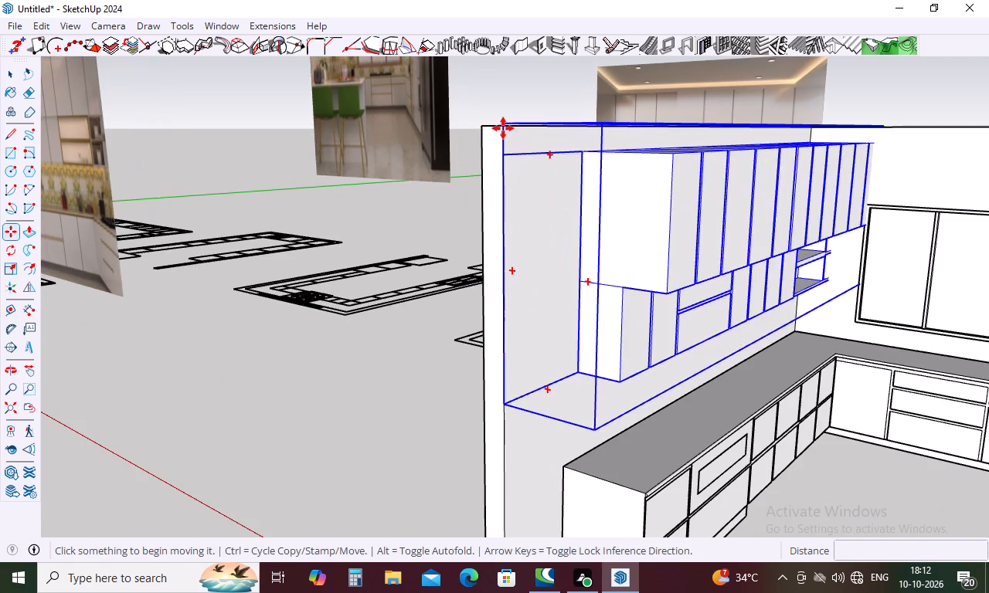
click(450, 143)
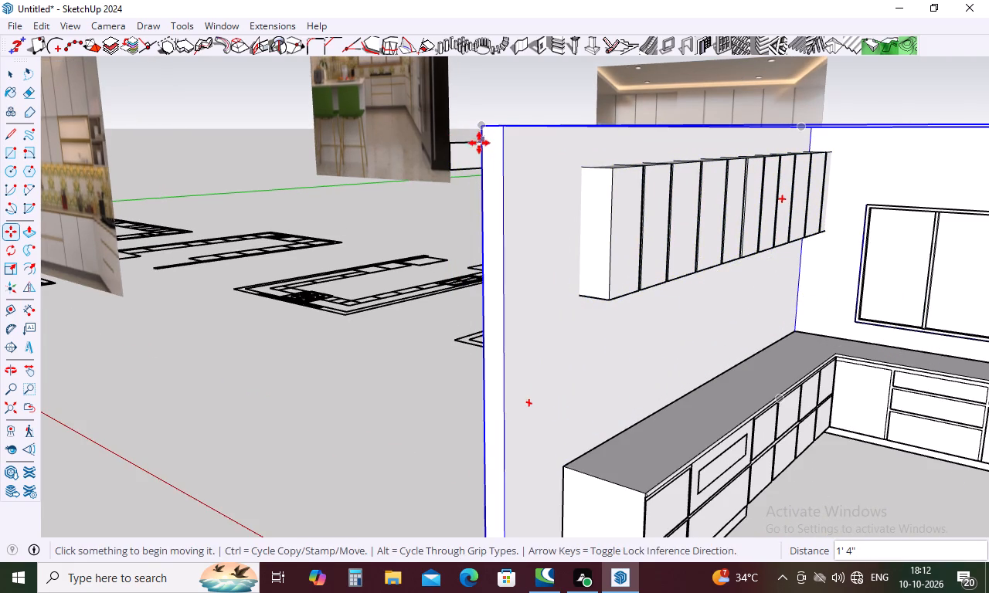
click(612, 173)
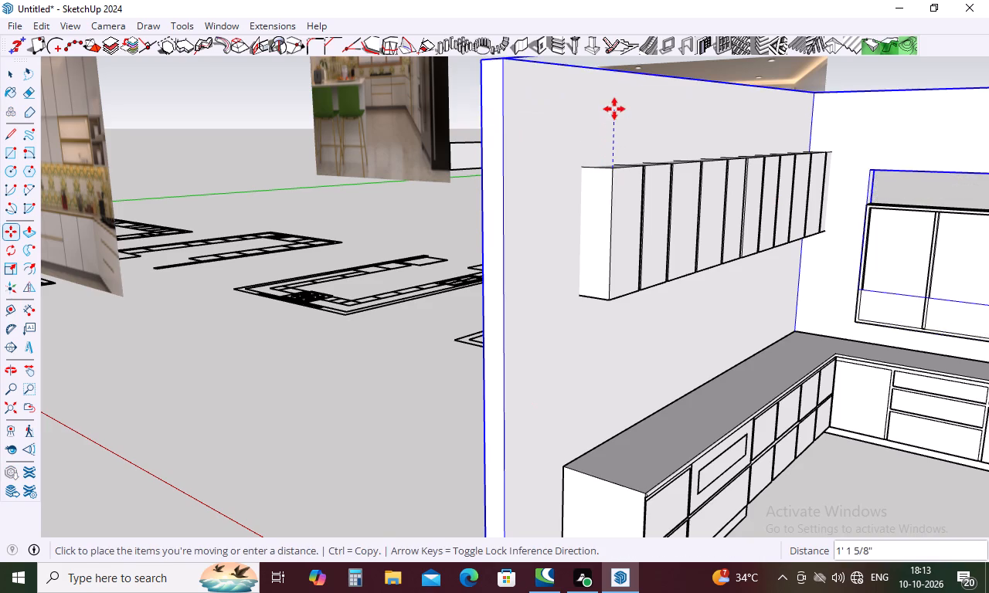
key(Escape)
Pull the cabinet group clear of its position and move it by its rear top corner at the window end to the room's inner top corner.
key(space)
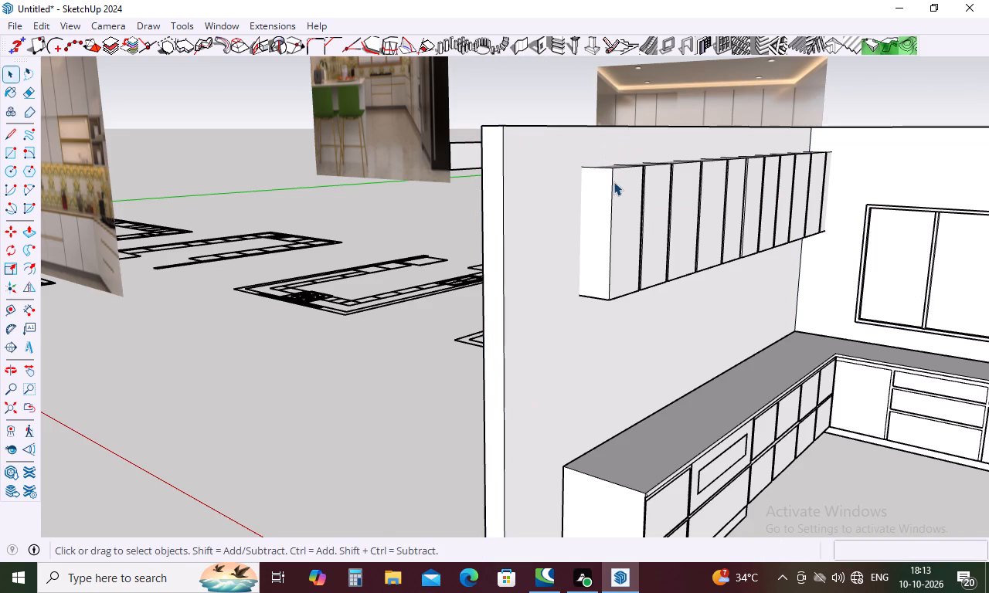
key(m)
click(614, 170)
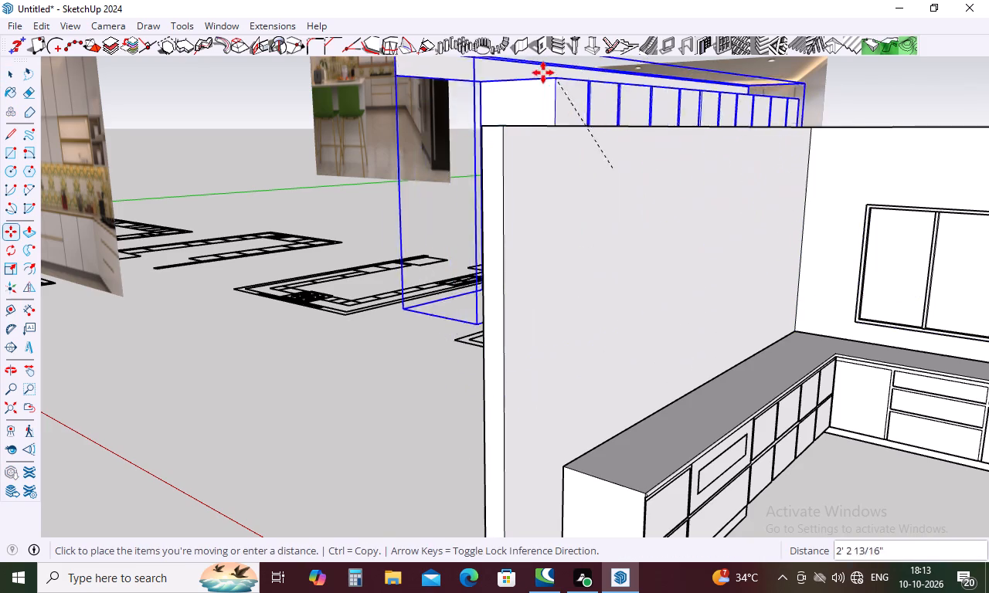
click(324, 130)
middle_drag(623, 128, 525, 341)
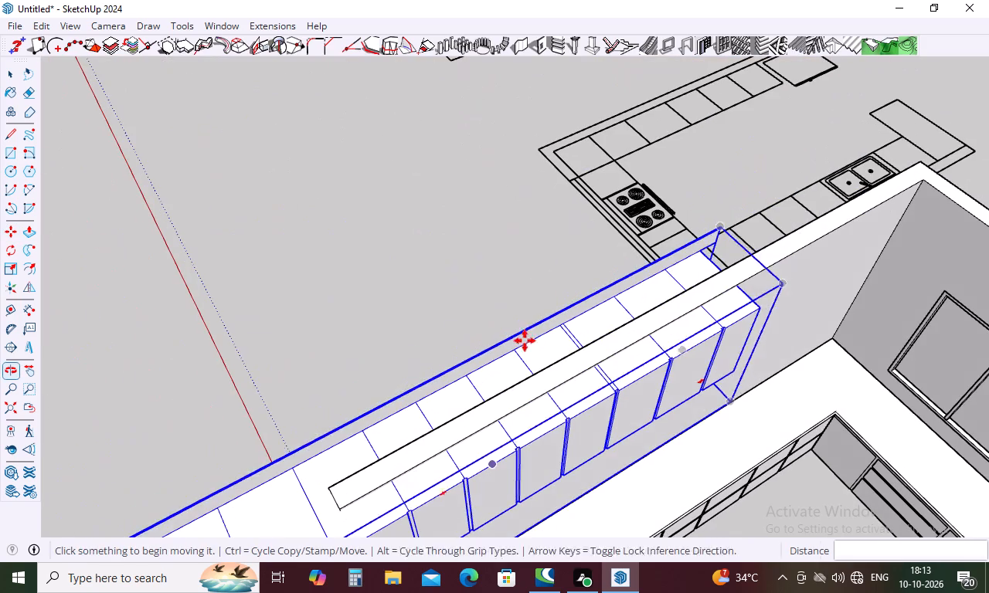
click(720, 228)
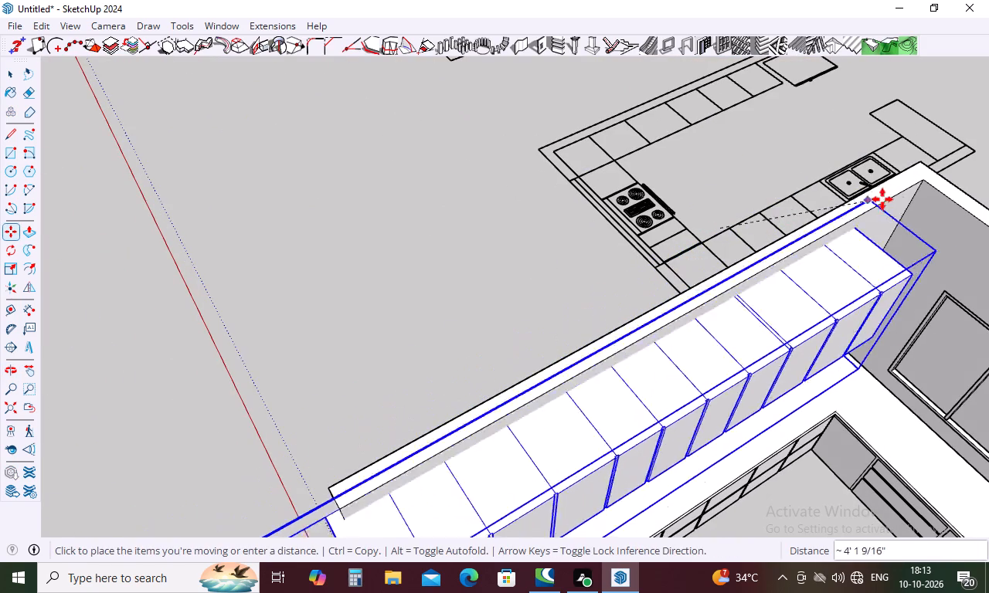
click(918, 178)
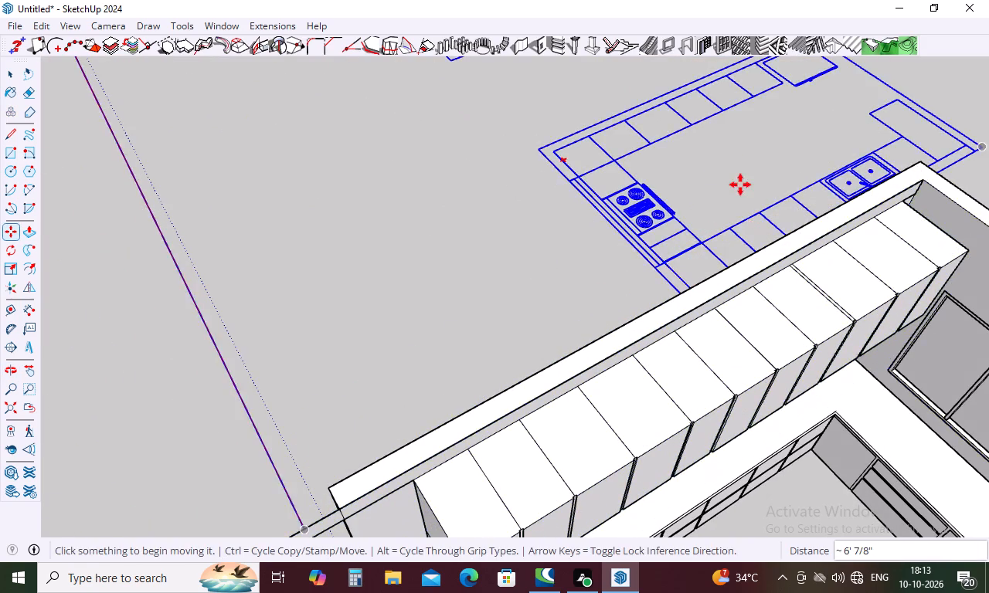
scroll(740, 185, down, 5)
middle_drag(781, 300, 868, 137)
scroll(607, 284, up, 7)
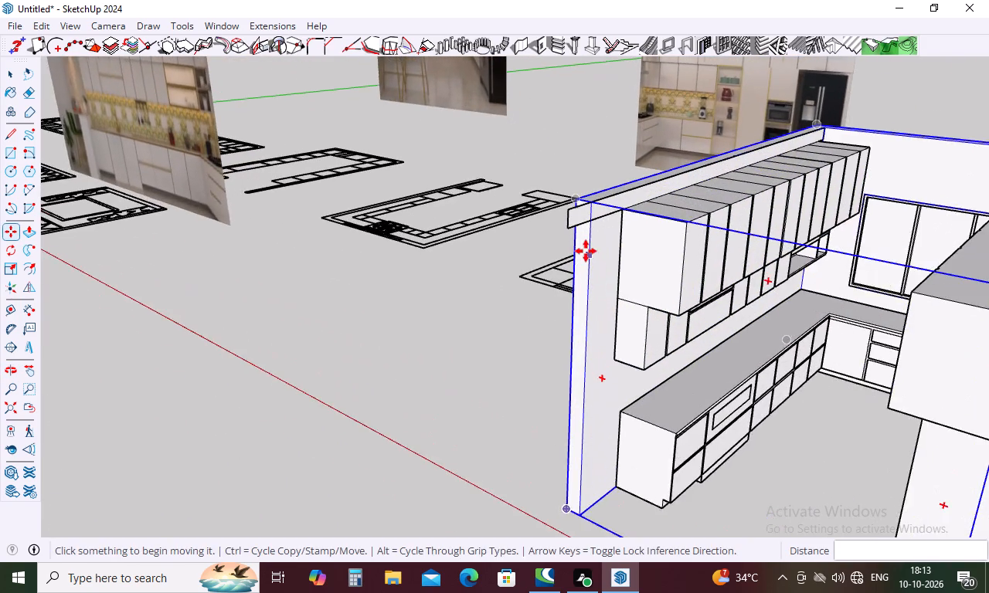
Inside the cabinet group, erase the edges of the fascia strip above the cabinets, beginning at the overhanging open end.
scroll(586, 251, up, 2)
key(Escape)
key(e)
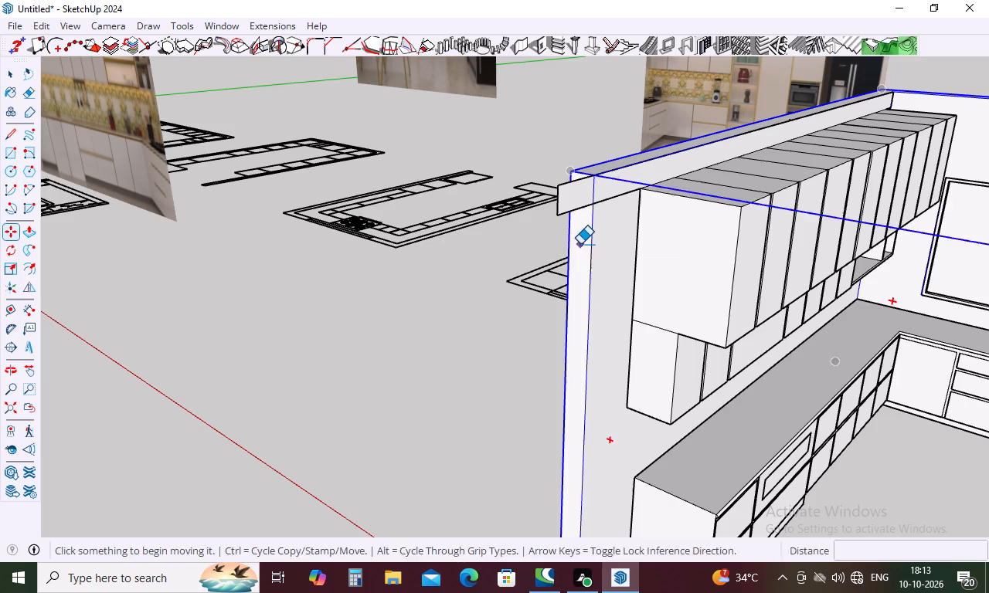
key(space)
double_click(690, 276)
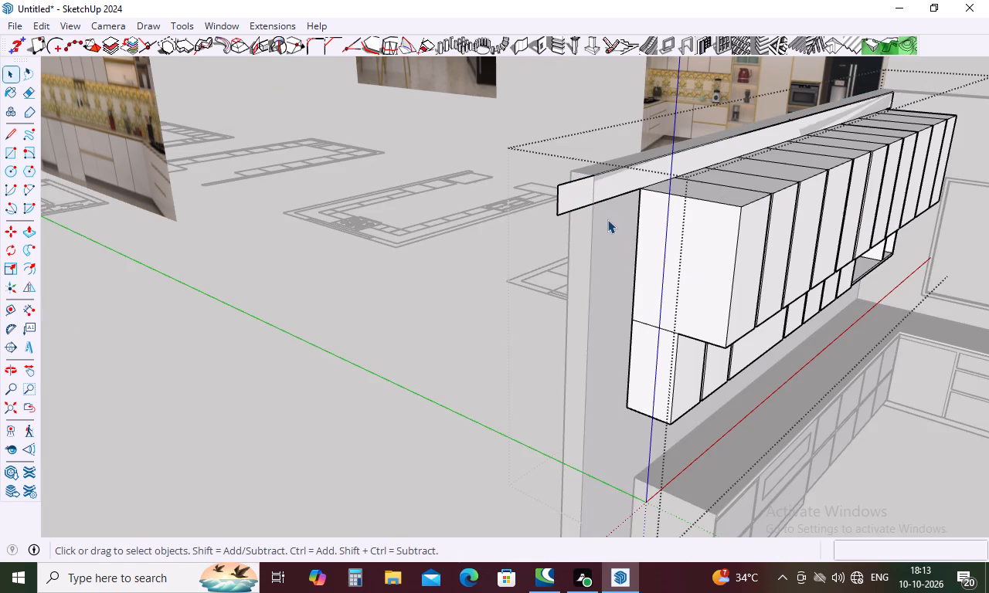
key(e)
click(564, 188)
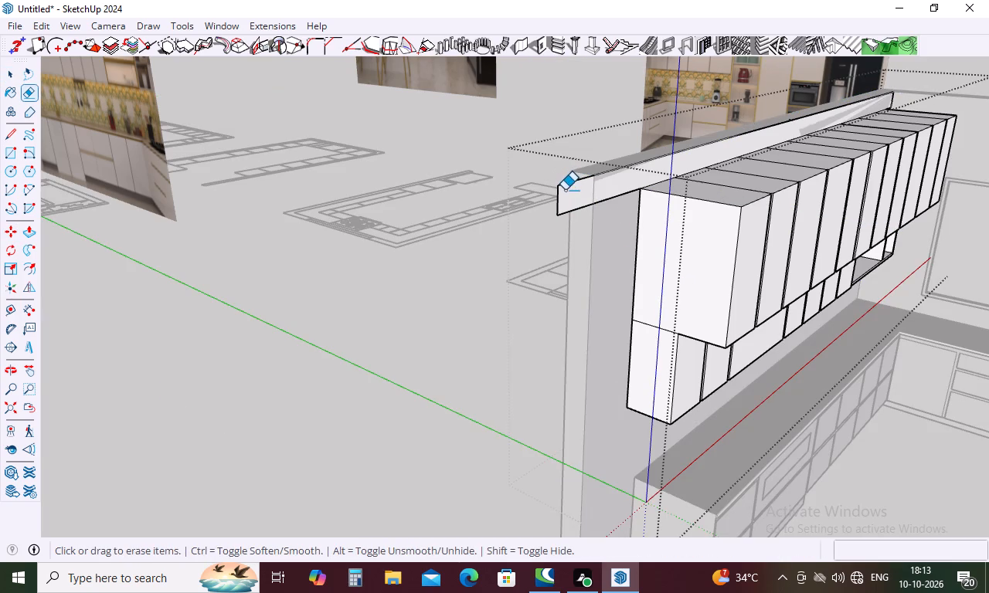
click(566, 188)
click(561, 208)
drag(561, 203, 545, 207)
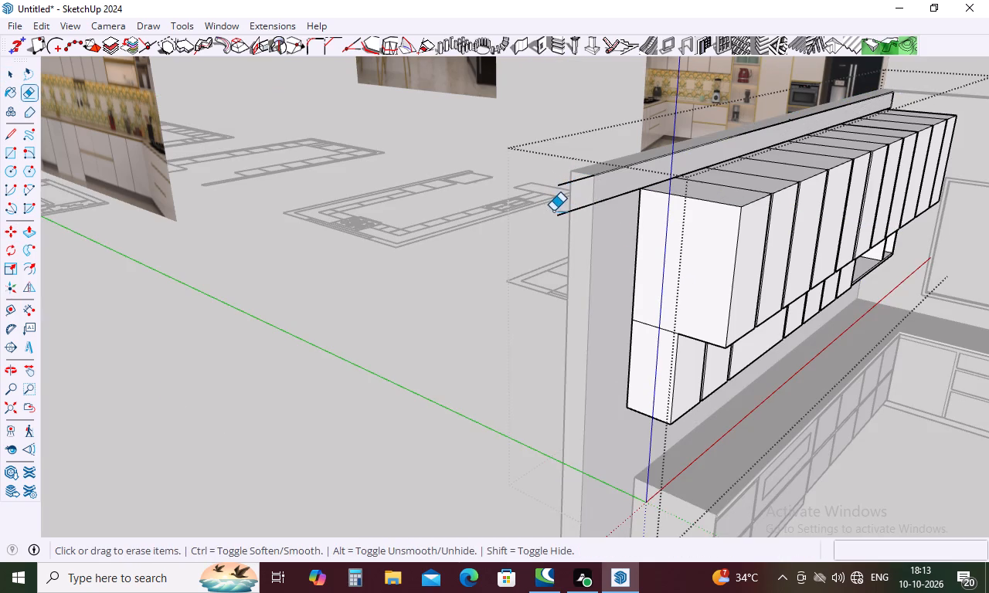
drag(562, 208, 561, 220)
drag(572, 181, 572, 192)
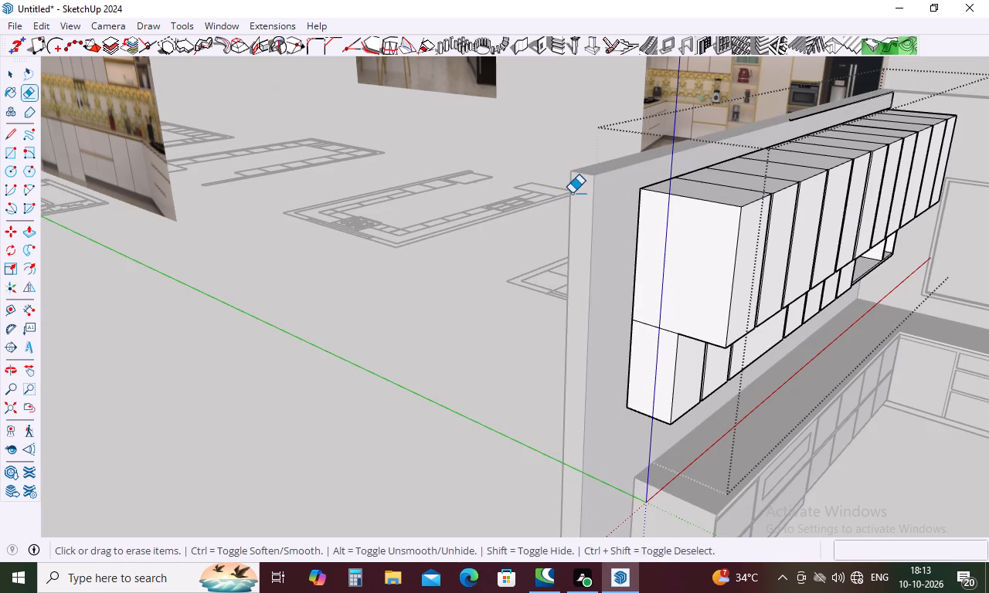
Erase the leftover fascia edges at the window end of the cabinet group, and close the group.
scroll(590, 206, down, 4)
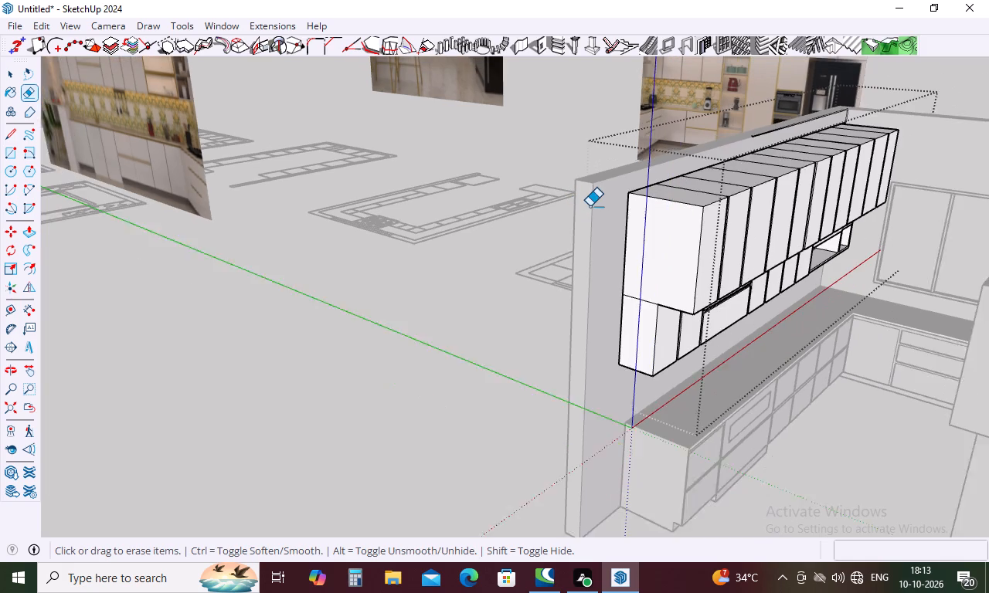
scroll(893, 85, up, 18)
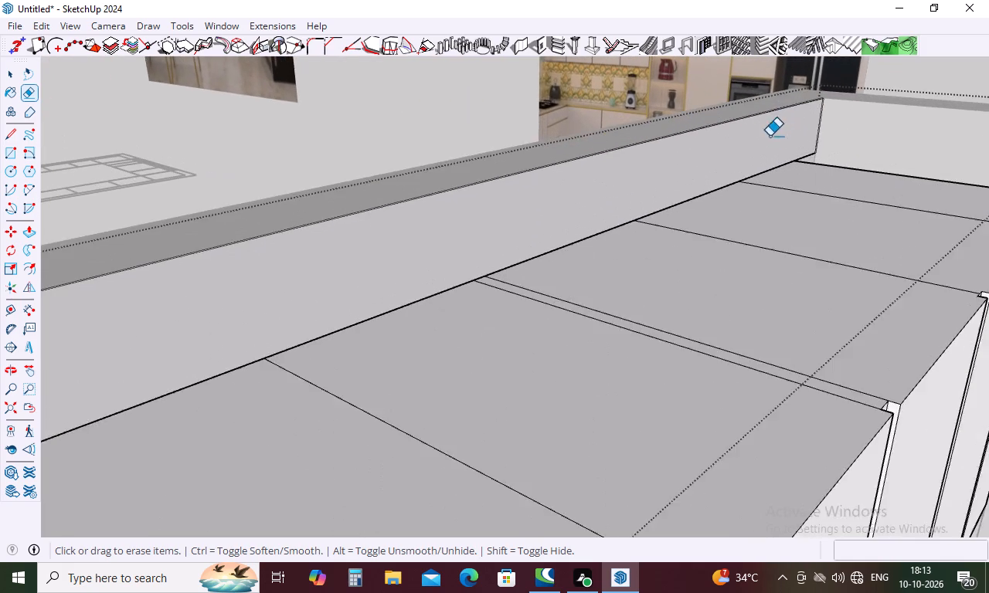
scroll(770, 136, up, 2)
drag(831, 116, 822, 121)
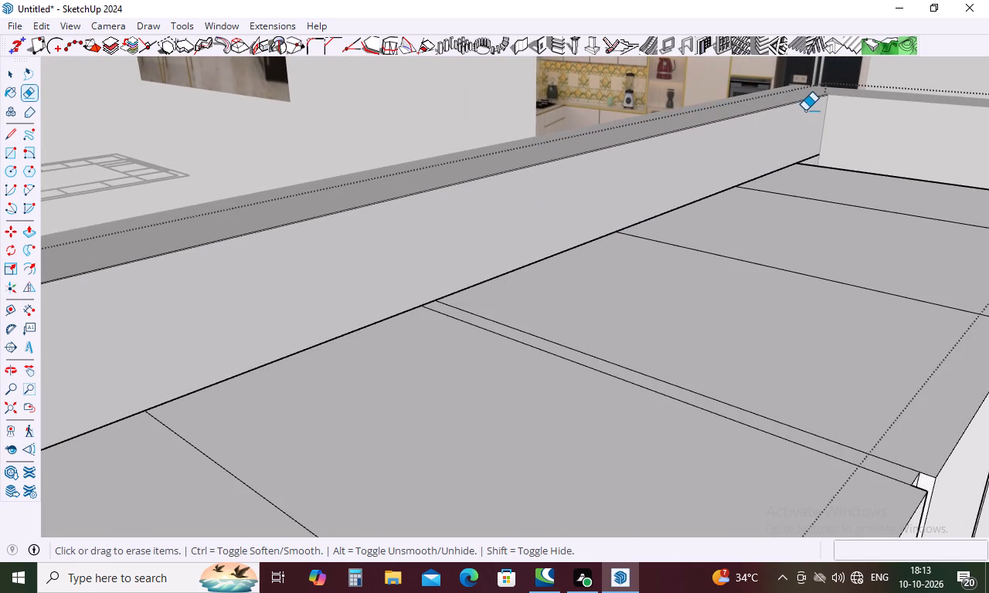
click(809, 101)
middle_drag(826, 135, 770, 208)
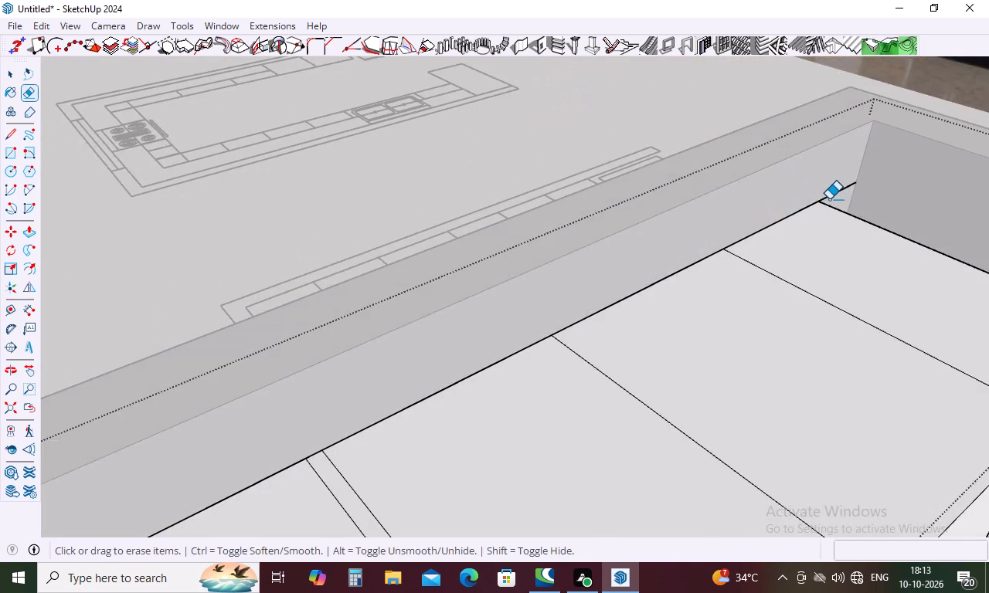
scroll(829, 199, up, 5)
click(834, 197)
click(841, 192)
drag(860, 179, 861, 190)
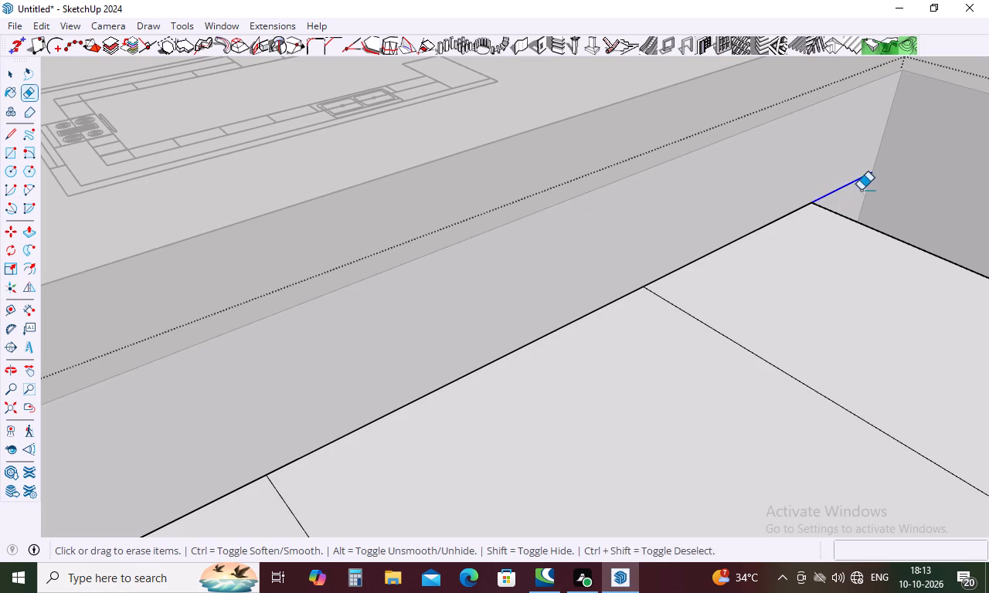
drag(861, 190, 861, 198)
scroll(817, 179, down, 17)
scroll(817, 171, down, 5)
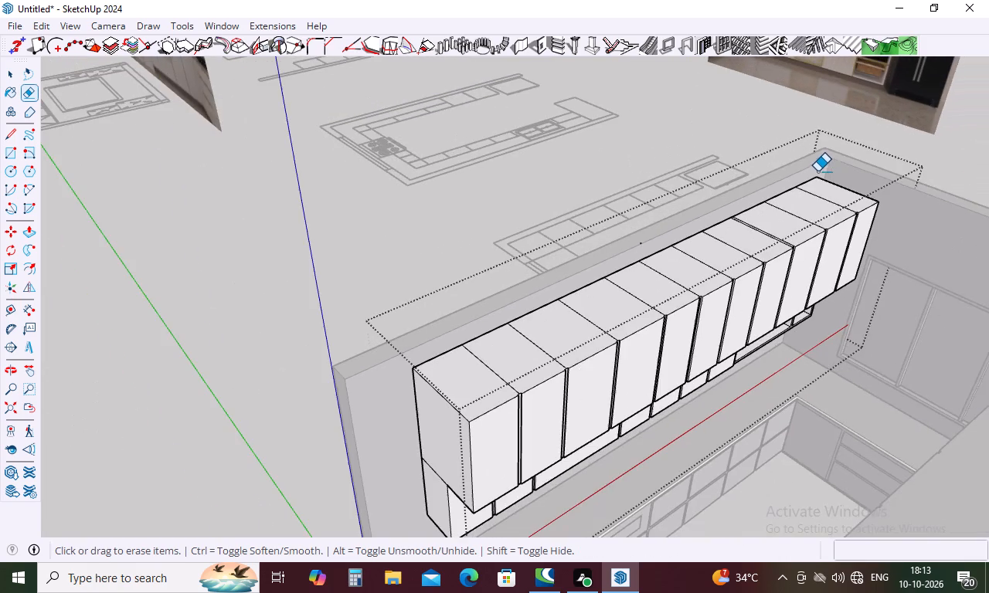
middle_drag(769, 252, 859, 172)
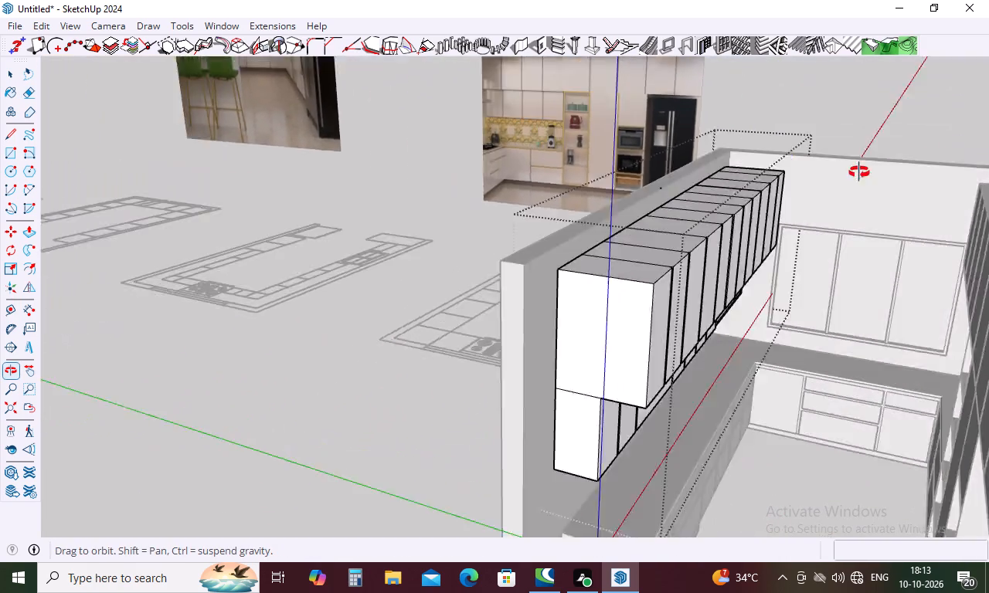
middle_drag(859, 172, 830, 133)
key(space)
click(97, 432)
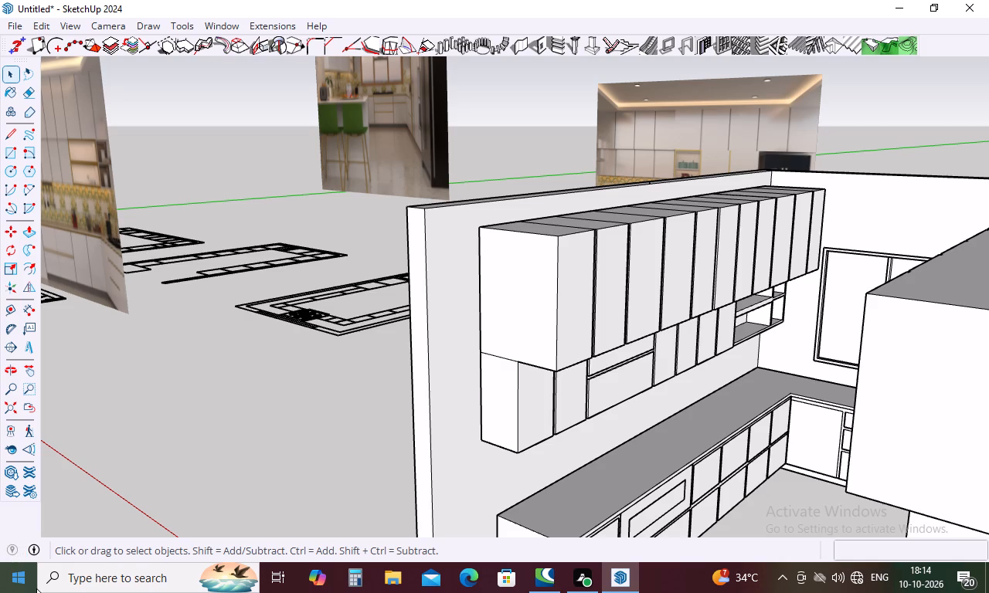
Examine the kitchen's upper cabinets and counter from several angles alongside the reference photos.
middle_drag(36, 588, 71, 571)
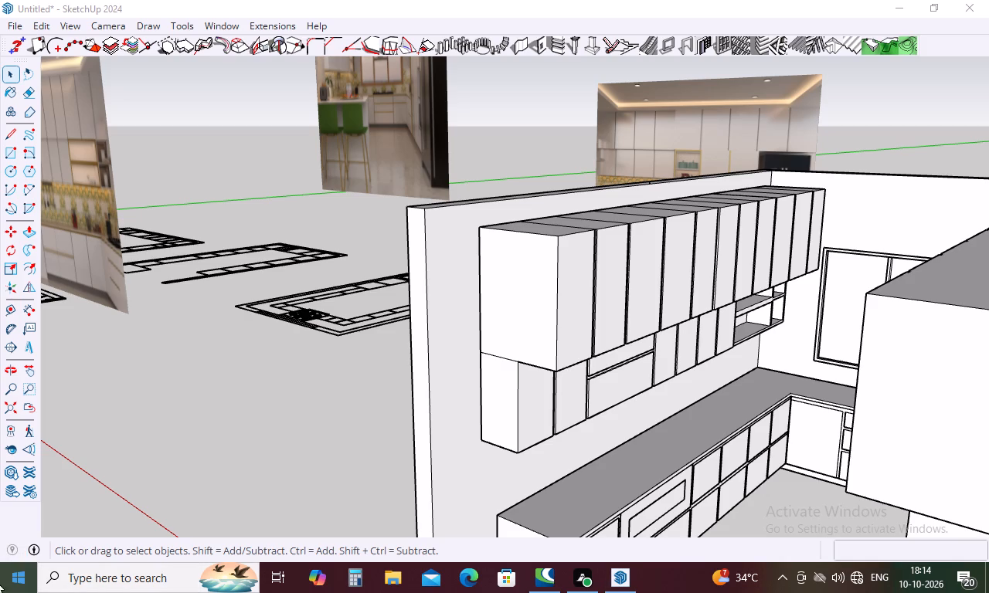
middle_drag(425, 436, 544, 302)
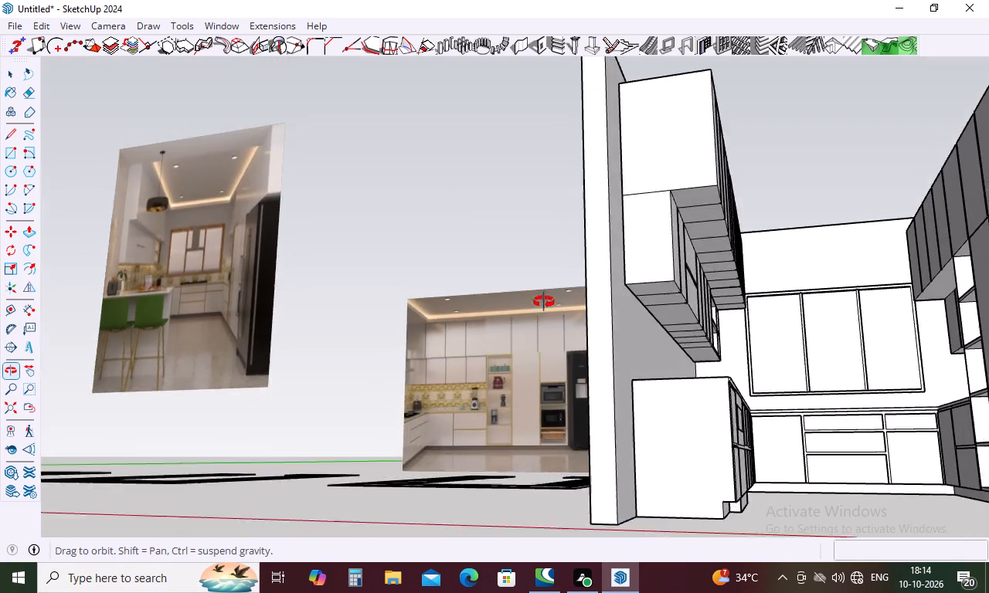
middle_drag(544, 302, 440, 405)
scroll(440, 353, down, 11)
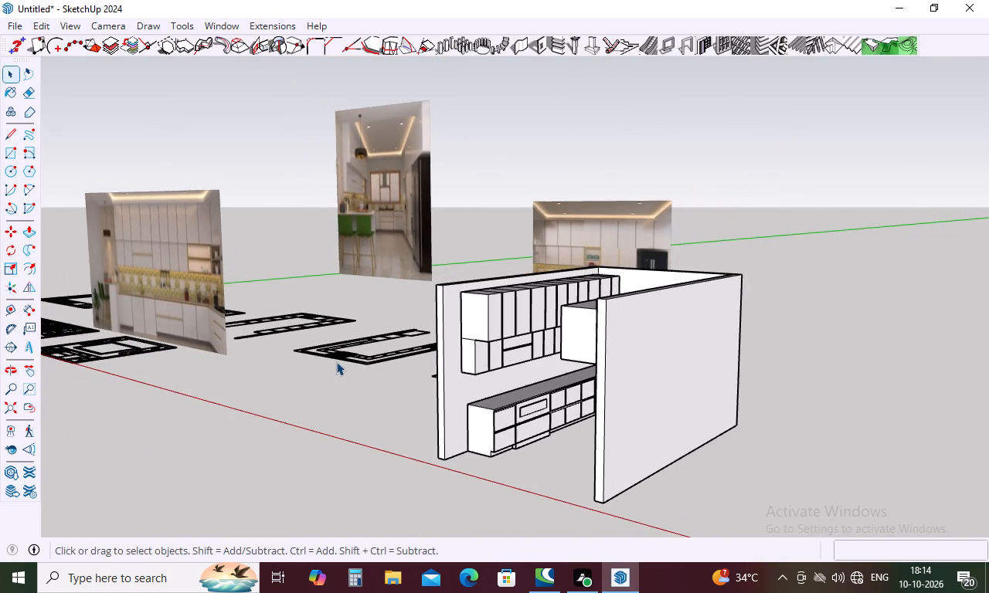
scroll(336, 361, down, 10)
middle_drag(316, 362, 407, 359)
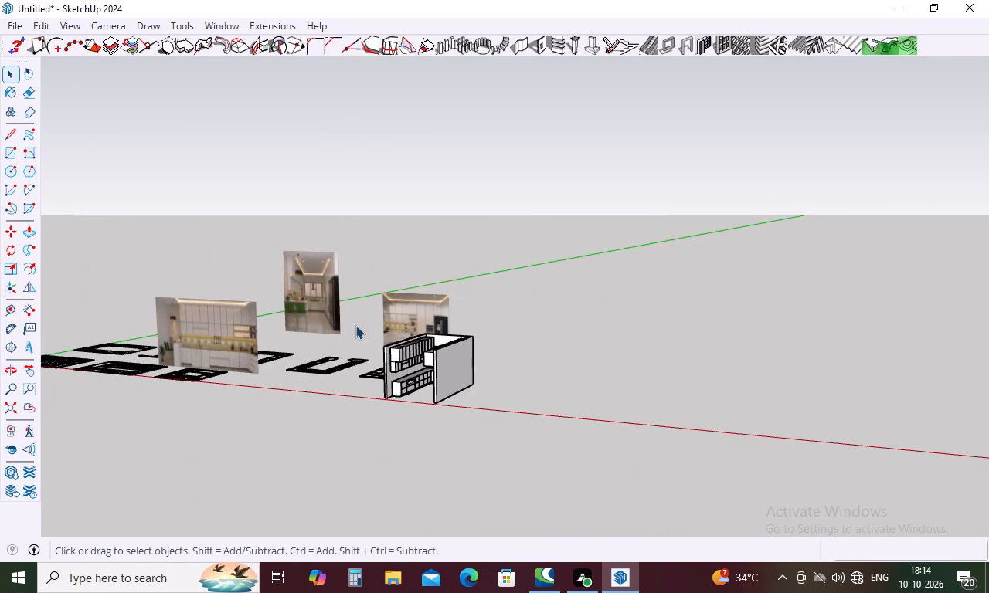
scroll(340, 313, up, 5)
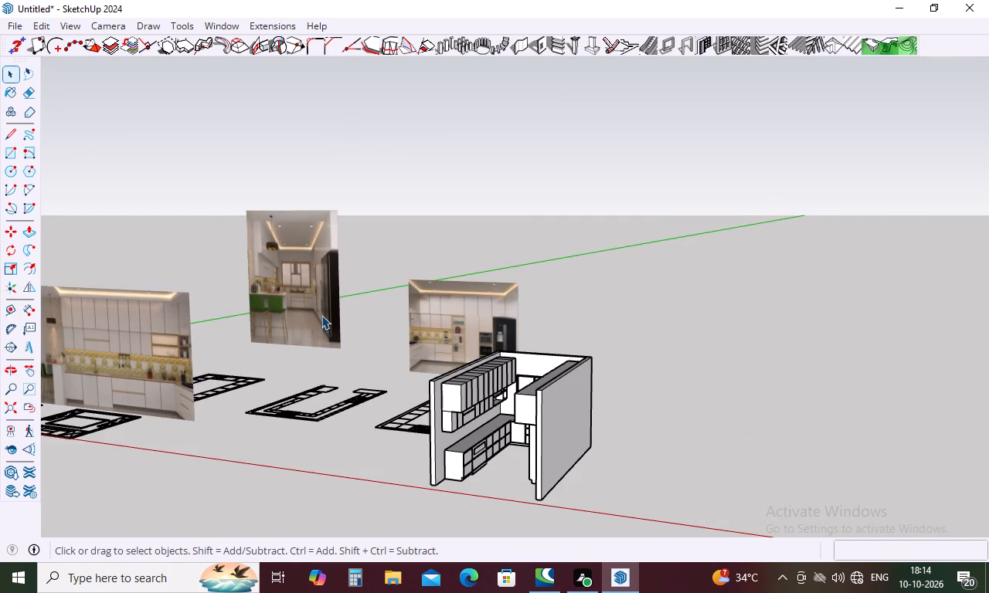
scroll(417, 400, up, 6)
scroll(531, 486, up, 5)
scroll(528, 391, down, 6)
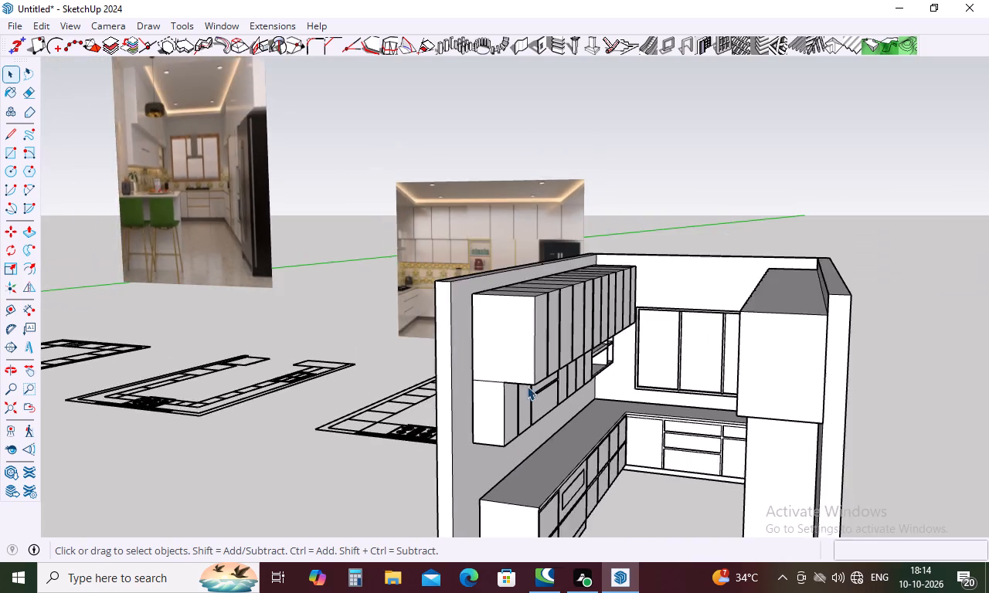
scroll(527, 386, down, 5)
scroll(514, 514, up, 11)
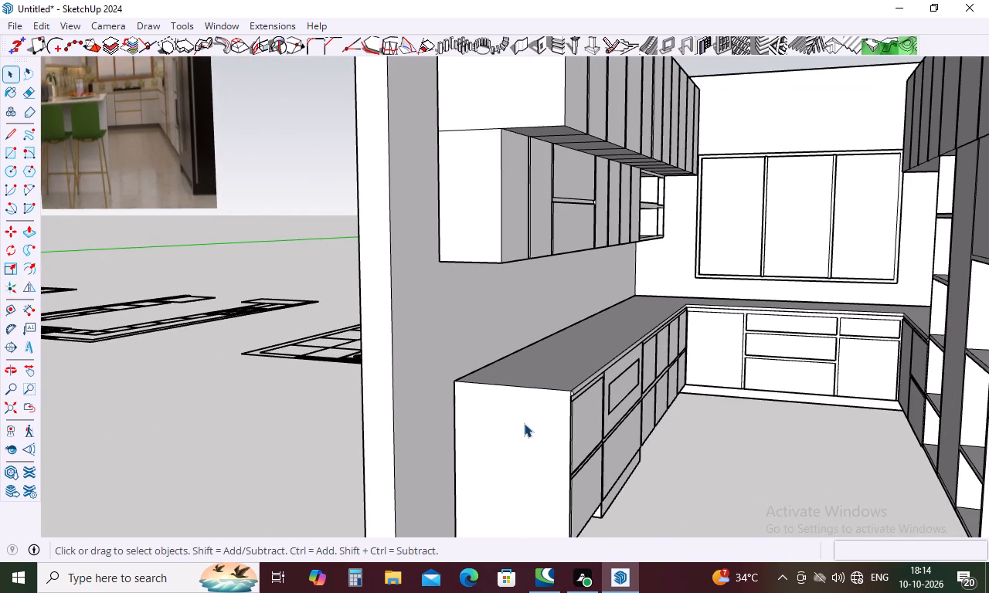
Move the cabinet group by the lower cabinets' front bottom corner to the countertop's rear corner at the open end.
key(m)
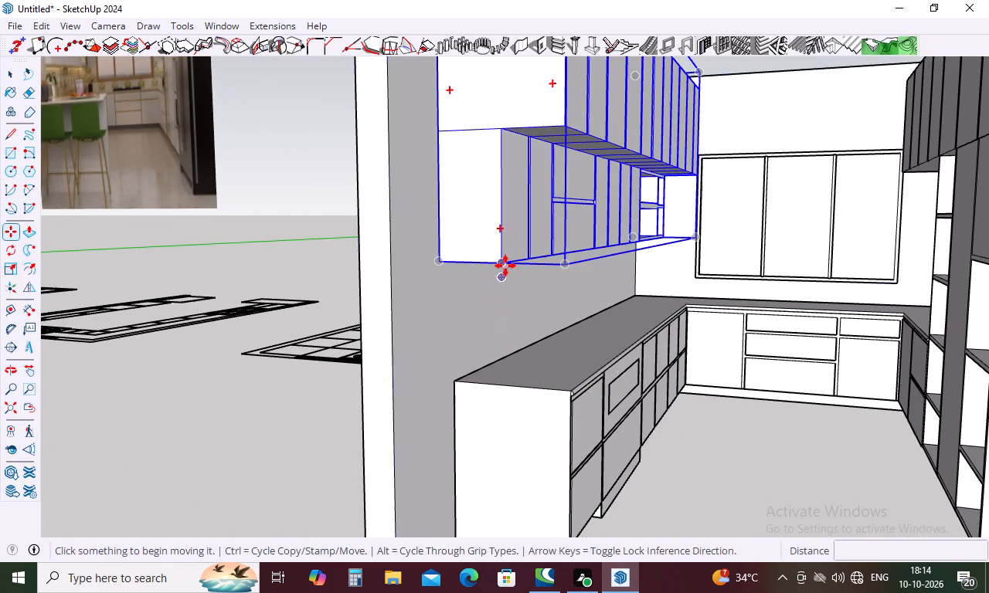
click(502, 265)
click(457, 378)
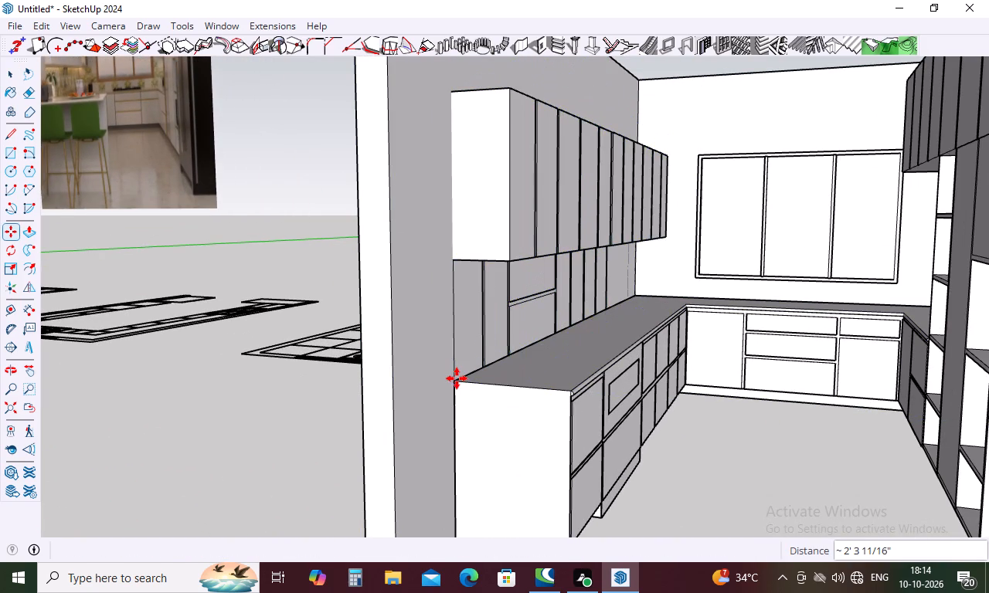
middle_drag(638, 249, 553, 273)
scroll(624, 245, up, 5)
scroll(681, 232, down, 5)
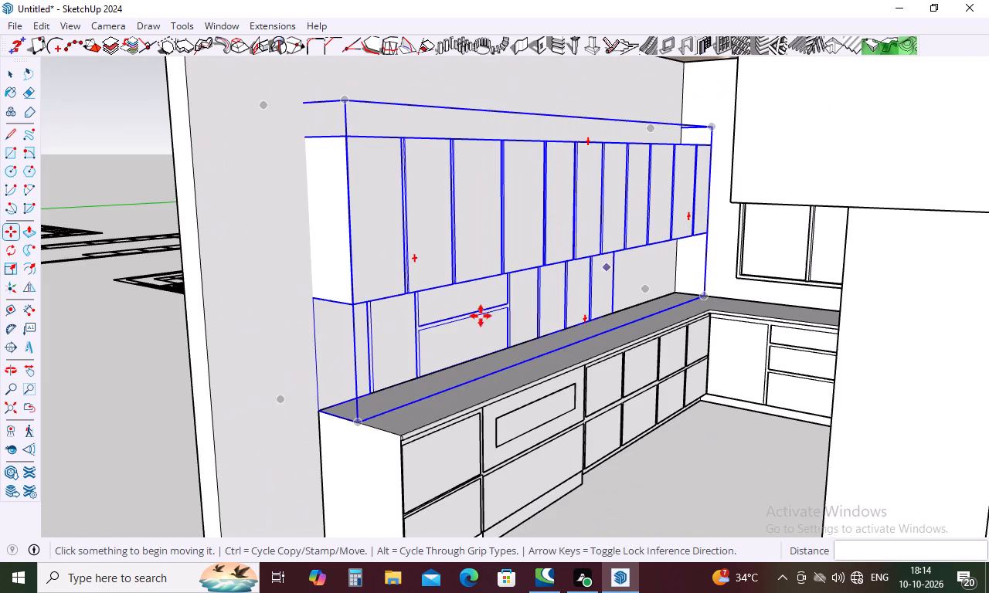
Shift the cabinet group 1' 7/8" horizontally out from the wall over the countertop.
middle_drag(382, 372, 449, 362)
click(465, 292)
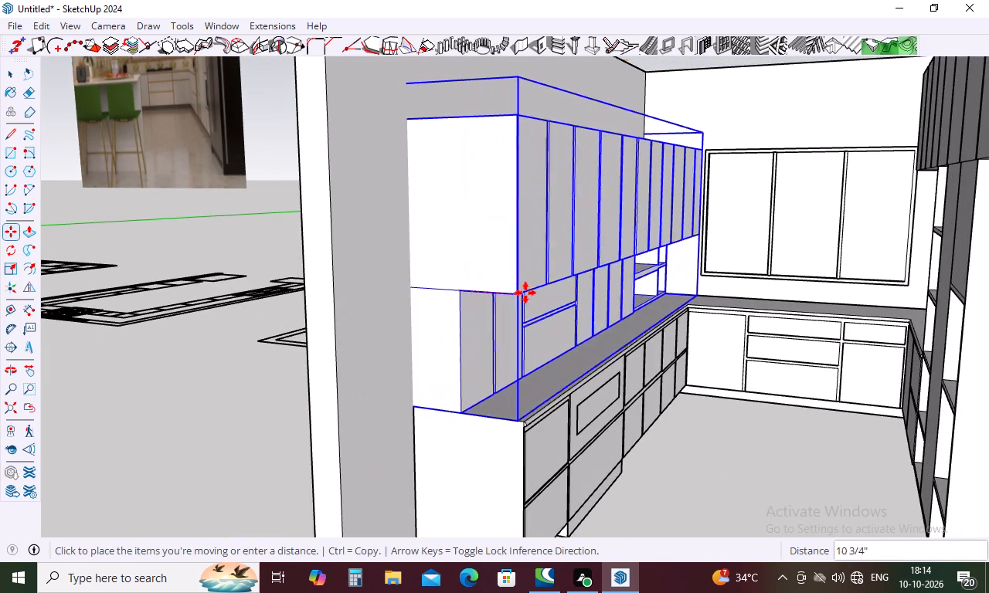
click(528, 295)
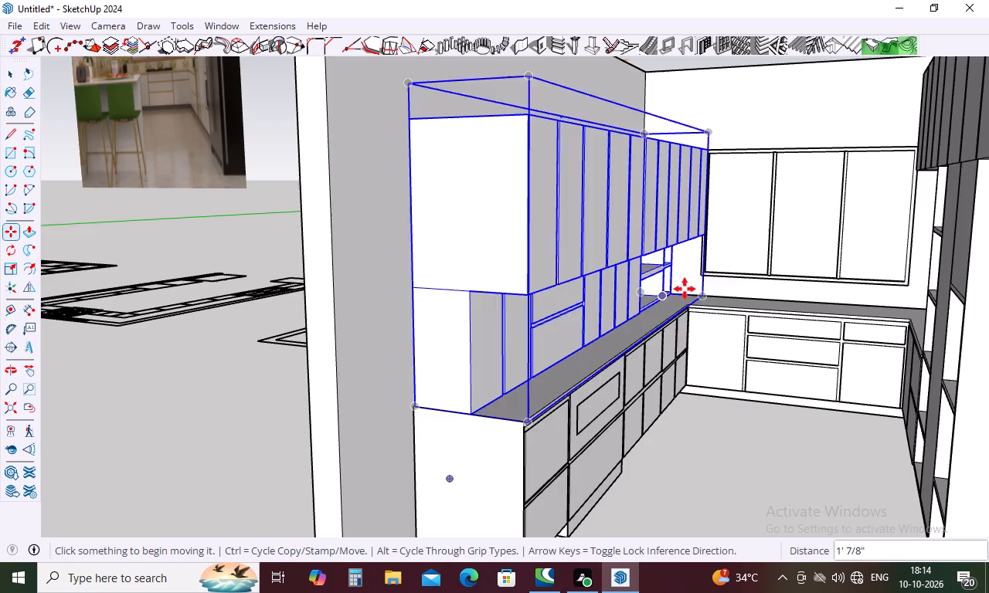
scroll(713, 273, up, 5)
scroll(702, 268, down, 5)
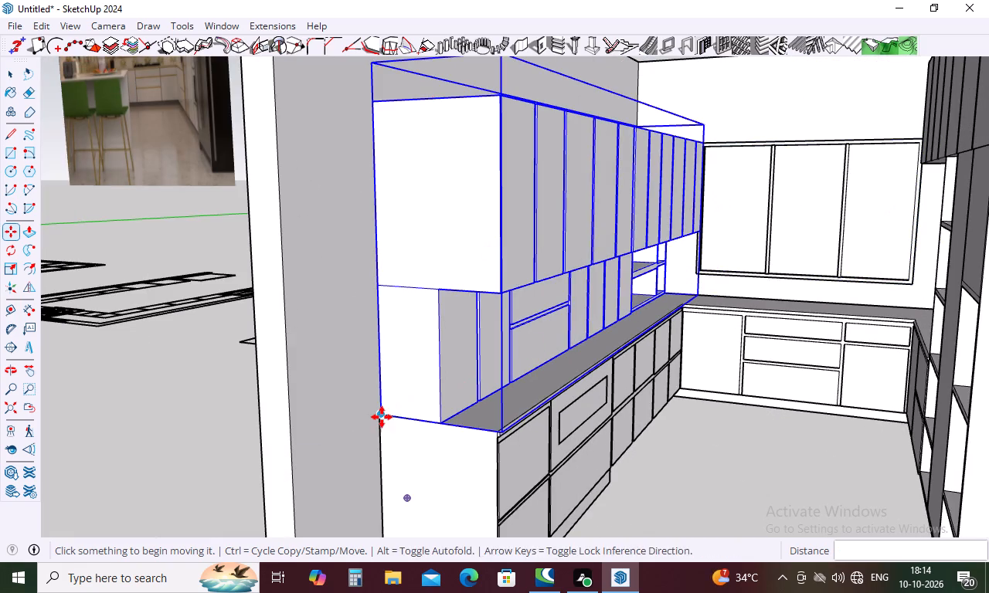
Move the upper cabinet group 3/8" by its rear bottom corner onto the countertop's rear corner at the open end.
middle_drag(382, 417, 467, 415)
scroll(567, 416, up, 10)
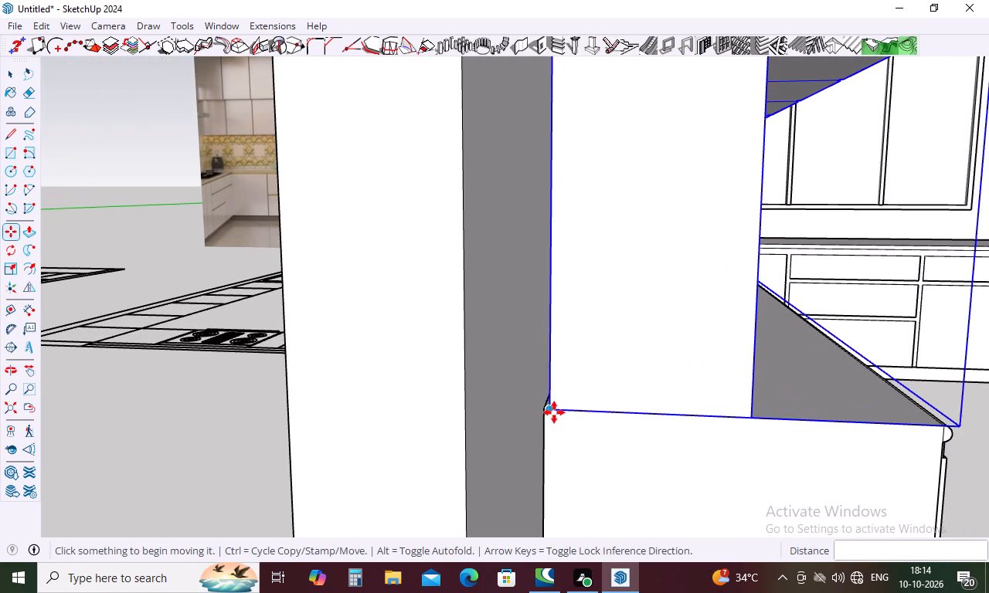
click(548, 408)
click(539, 408)
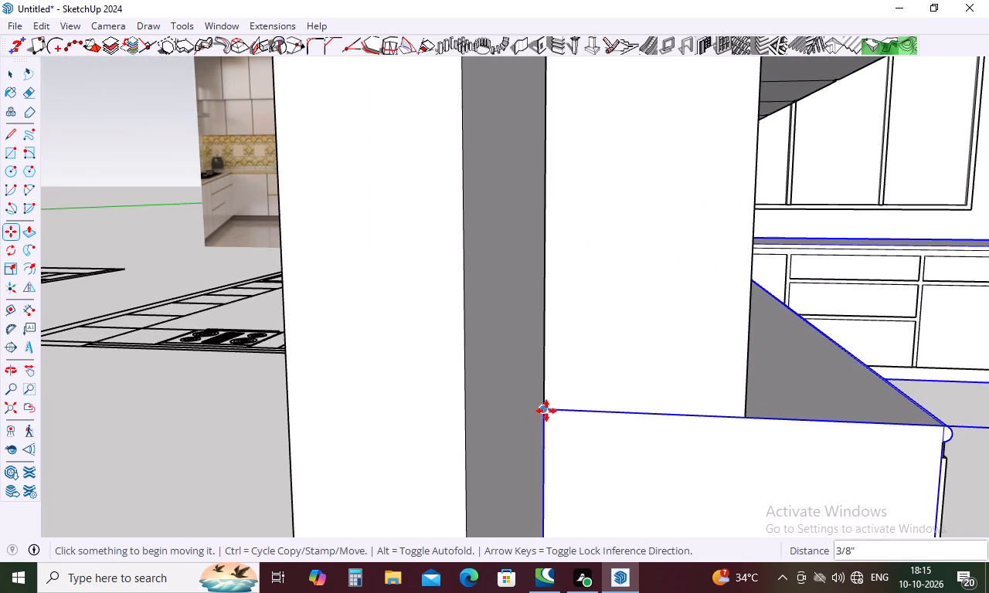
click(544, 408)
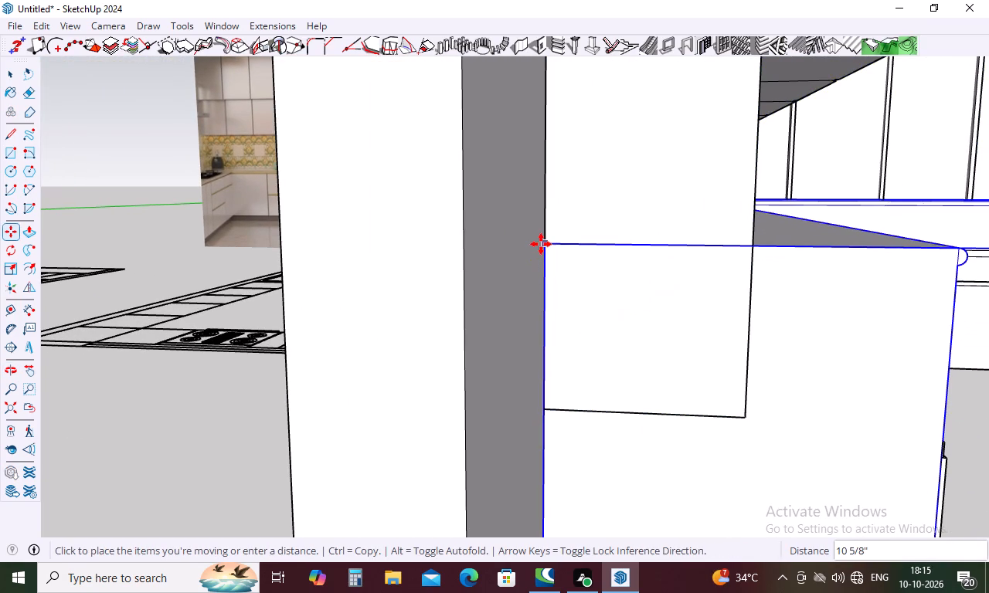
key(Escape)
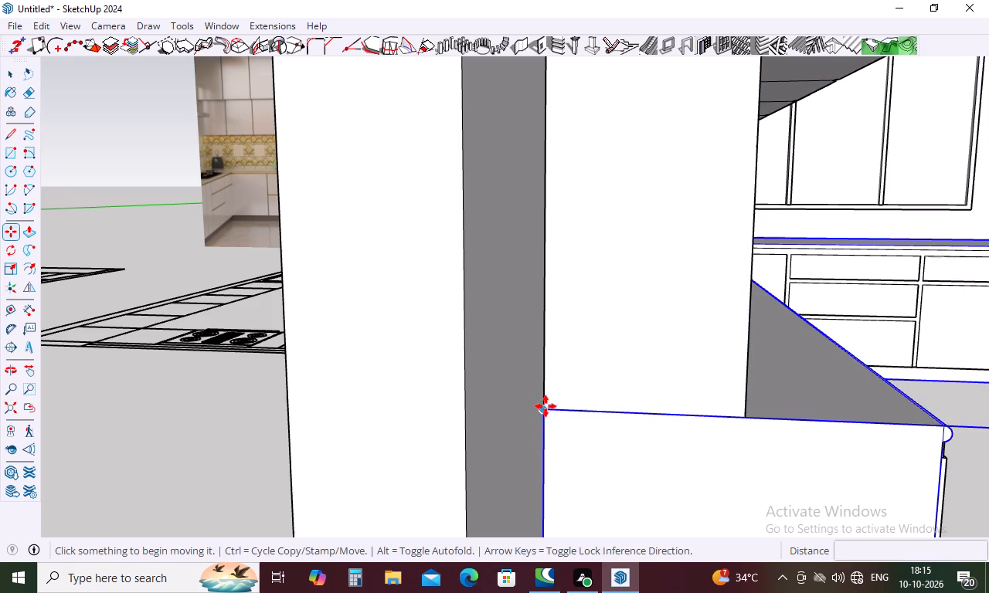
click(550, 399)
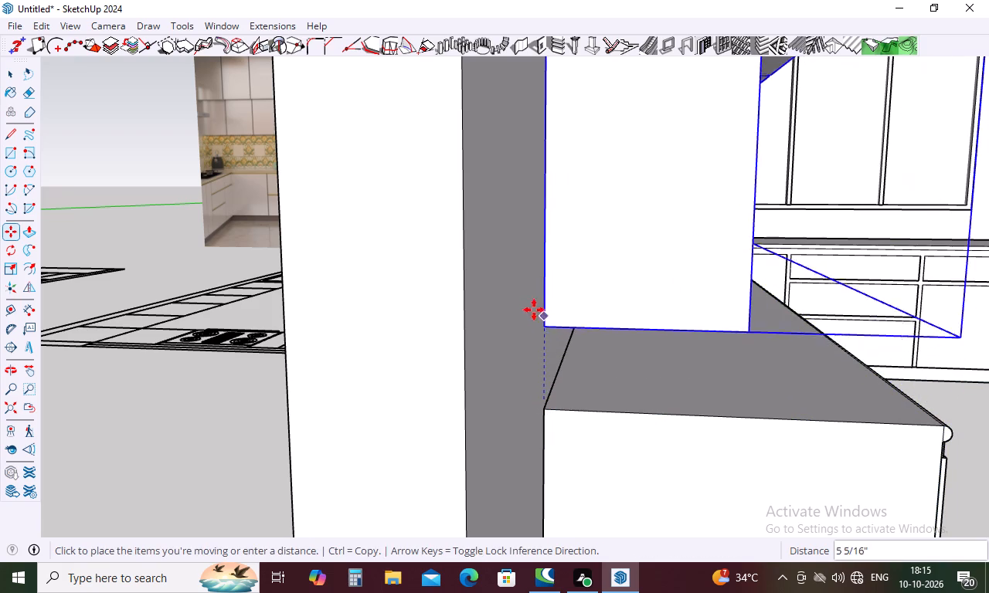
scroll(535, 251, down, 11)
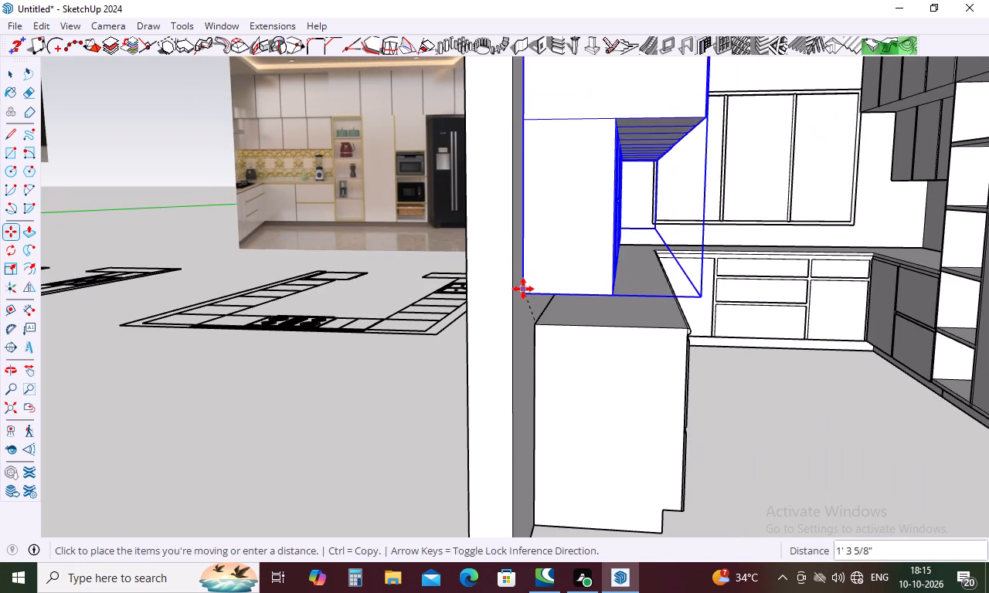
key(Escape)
Raise the upper cabinet group 2' 6" along the wall by its top rear corner at the open end.
scroll(563, 358, down, 5)
middle_drag(566, 398, 554, 489)
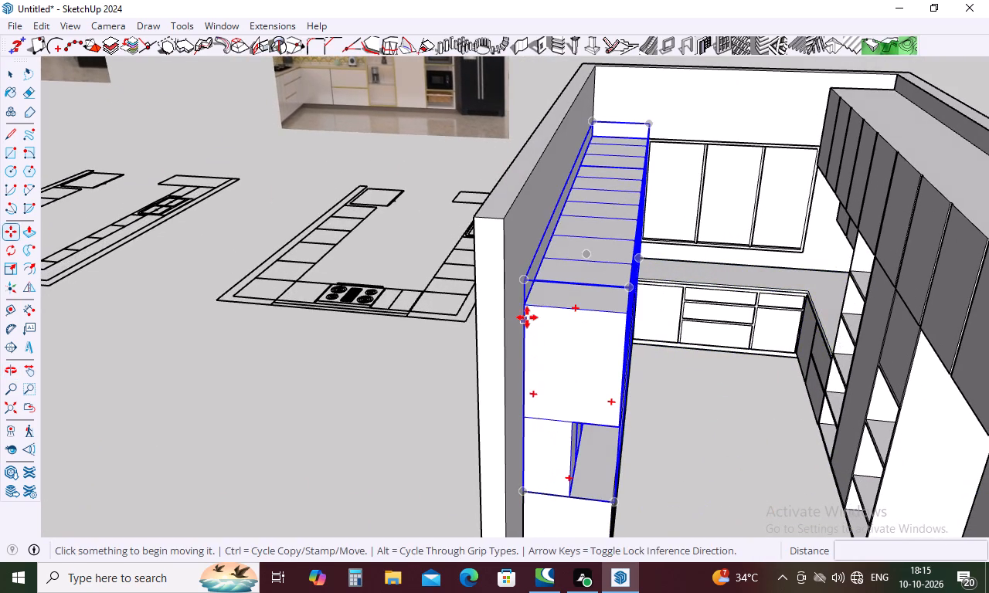
scroll(527, 303, up, 5)
click(523, 304)
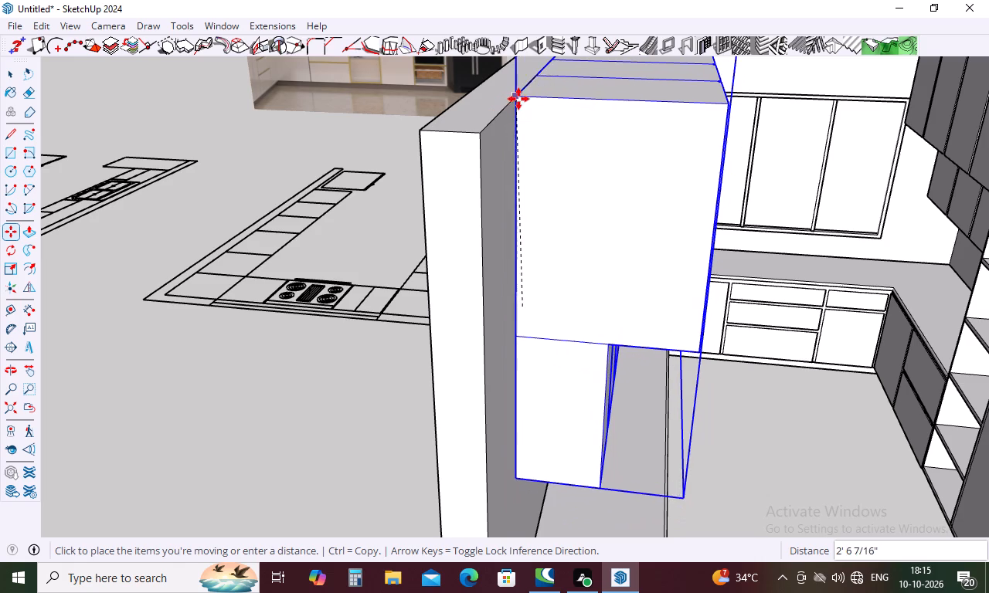
click(518, 97)
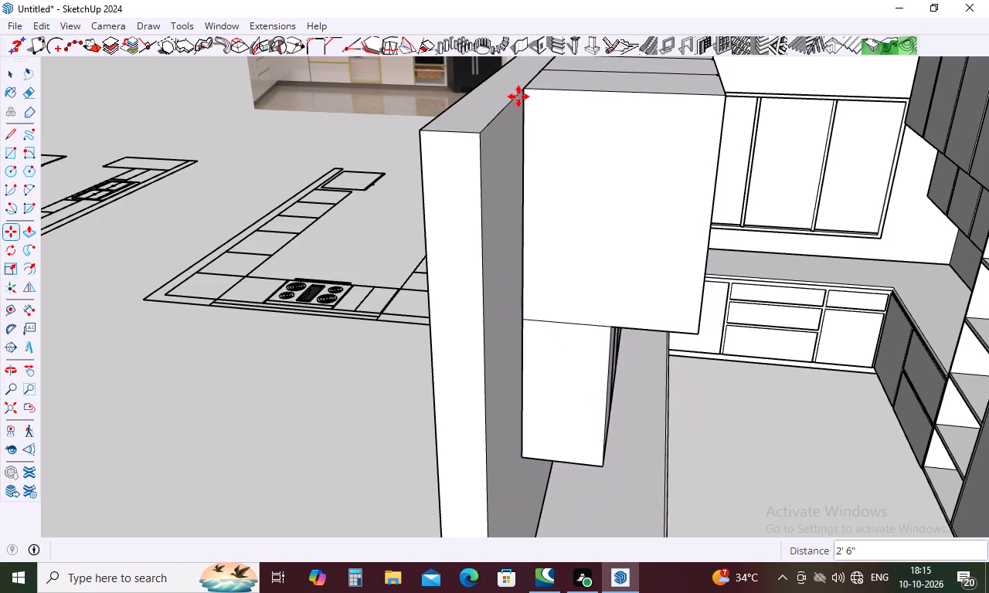
Draw guide lines from the opposite upper cabinets' top front corner to the wall's end edge, and along the wall to the cabinet group.
middle_drag(610, 214, 417, 263)
scroll(410, 196, down, 5)
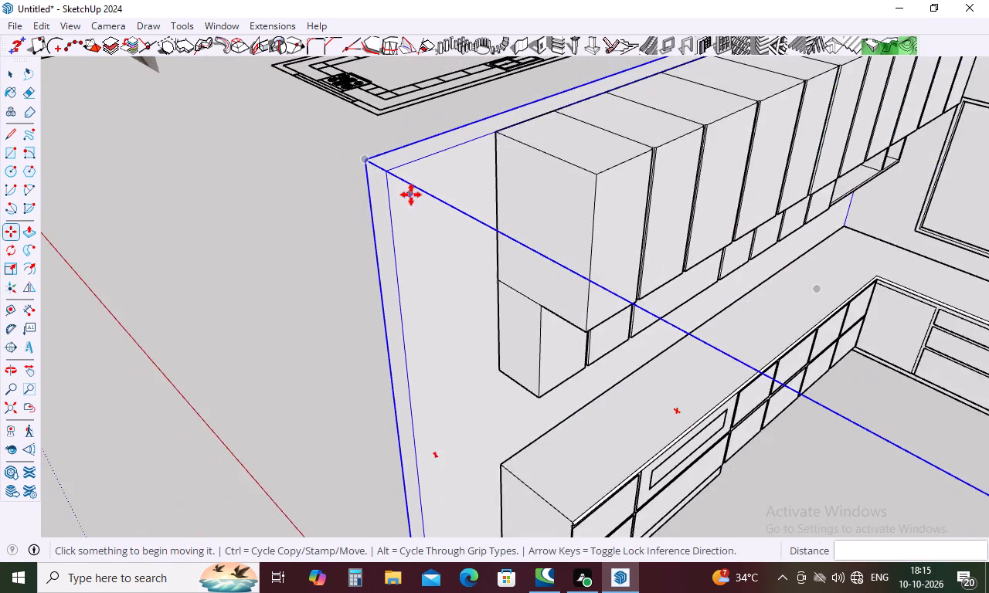
scroll(411, 193, down, 6)
scroll(753, 204, up, 1)
middle_drag(753, 204, 685, 191)
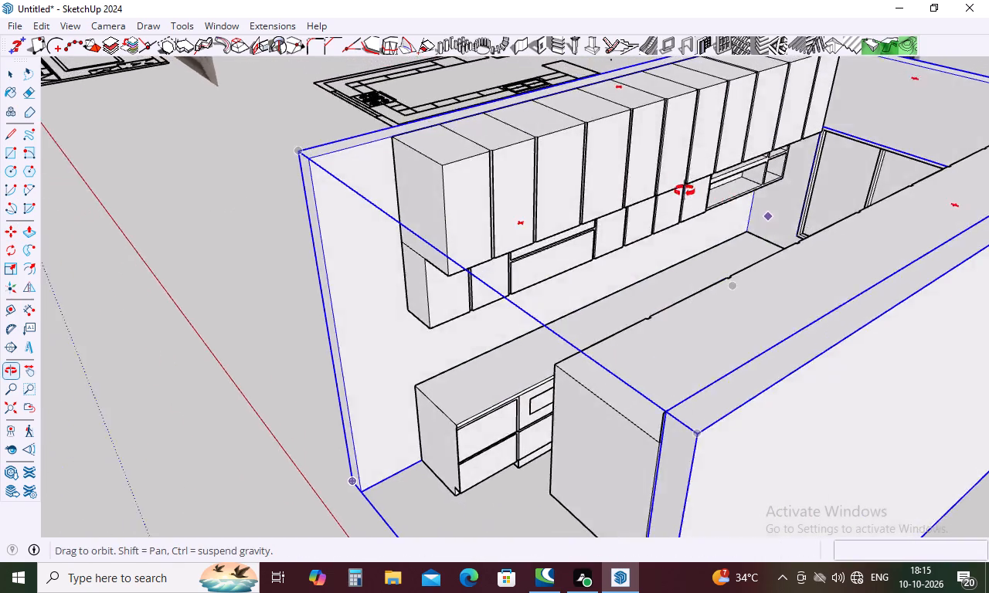
middle_drag(685, 191, 506, 210)
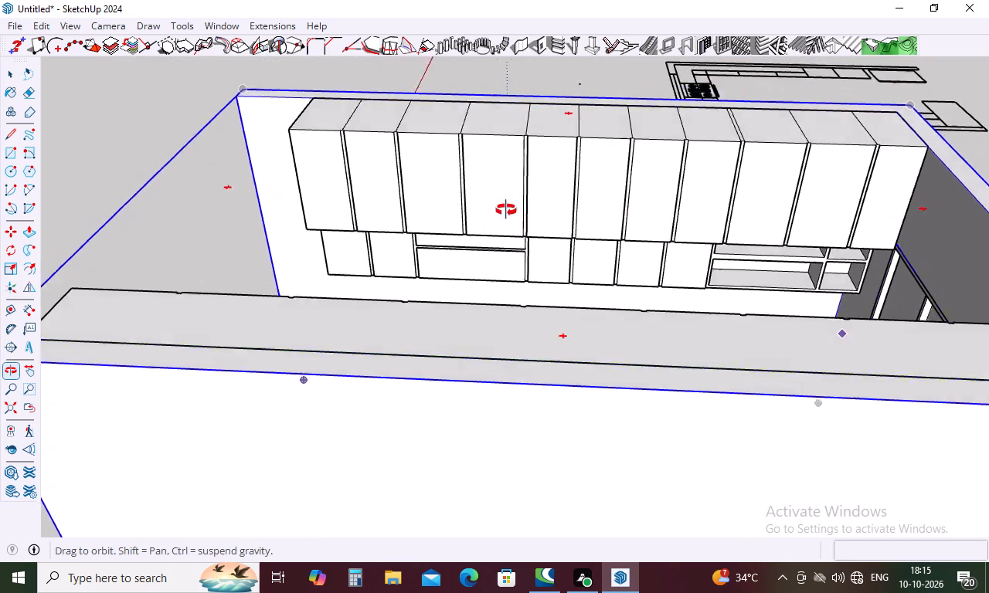
middle_drag(506, 210, 881, 236)
scroll(843, 236, up, 1)
scroll(794, 222, down, 5)
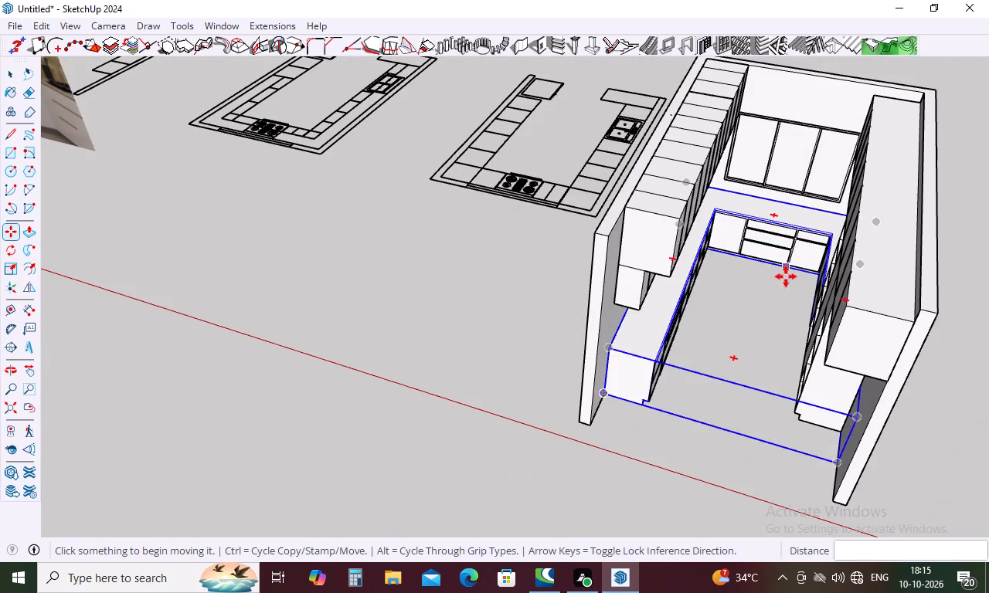
key(Escape)
key(l)
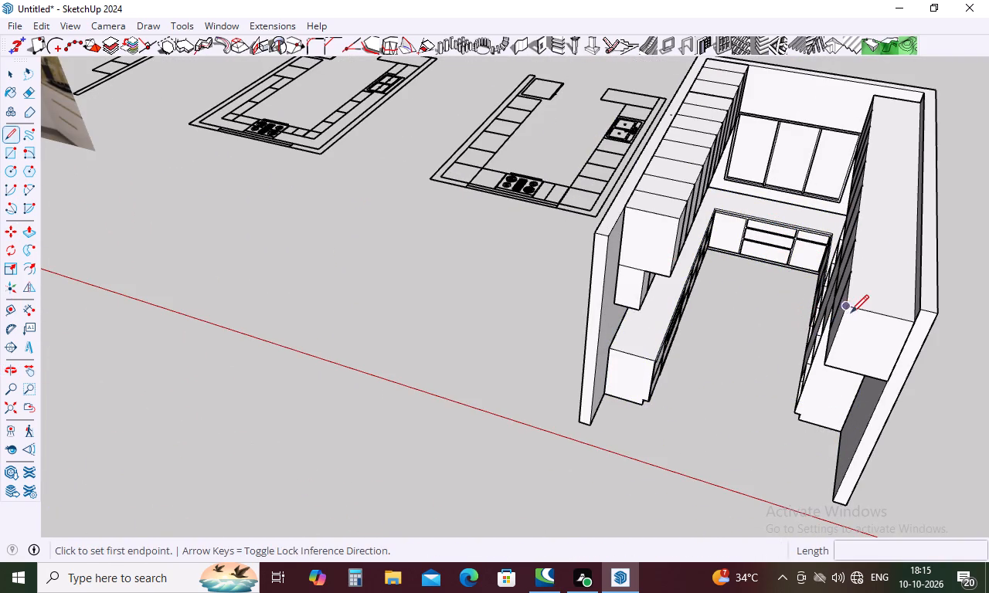
click(845, 305)
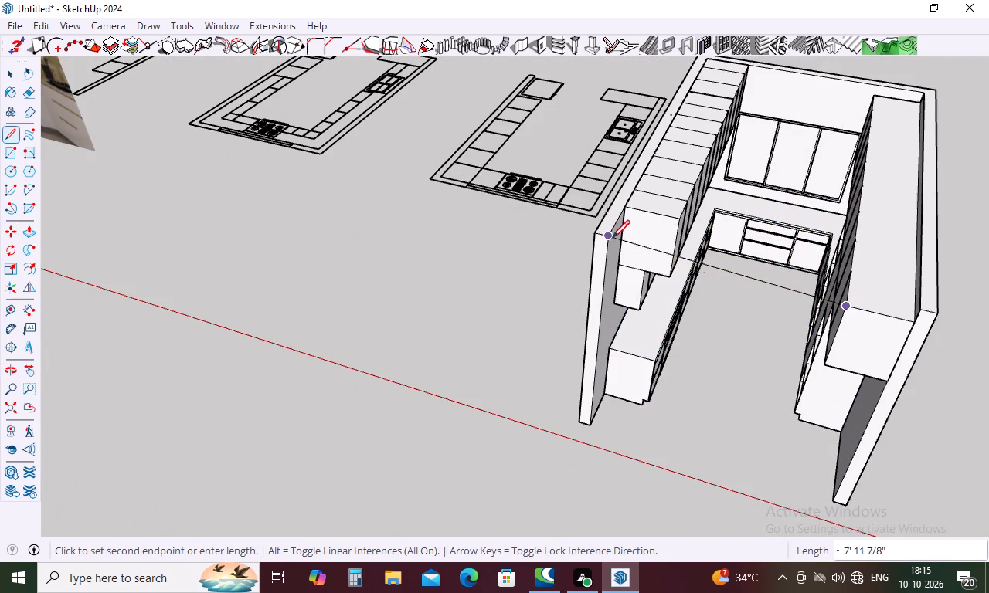
click(612, 249)
scroll(622, 241, up, 5)
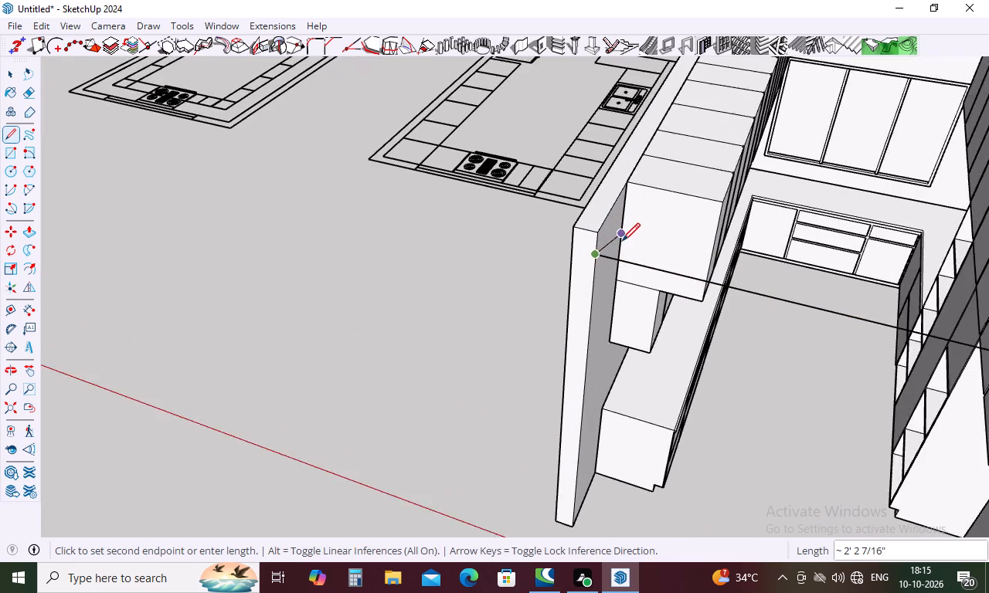
scroll(622, 241, up, 4)
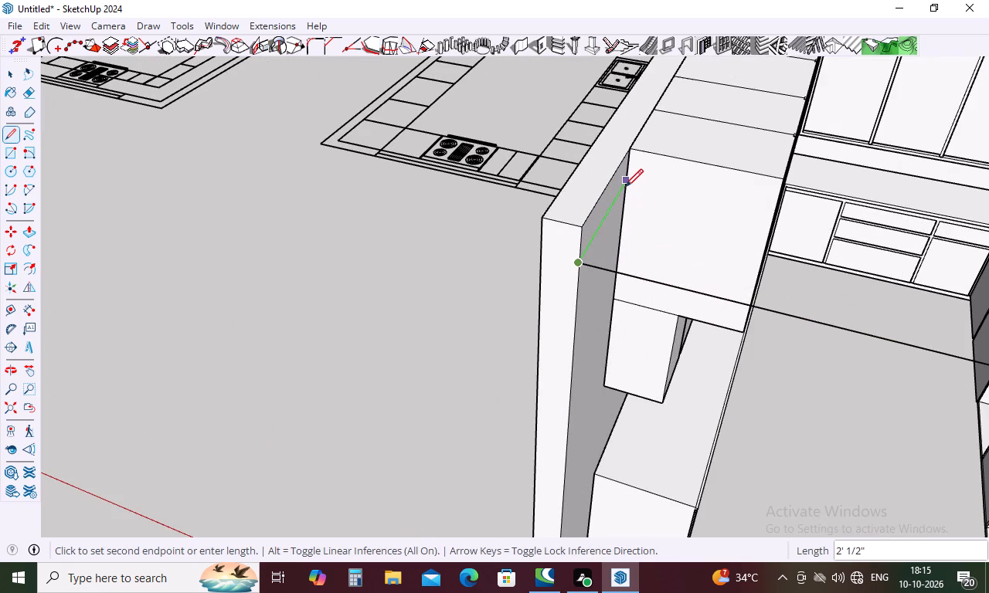
click(625, 186)
key(space)
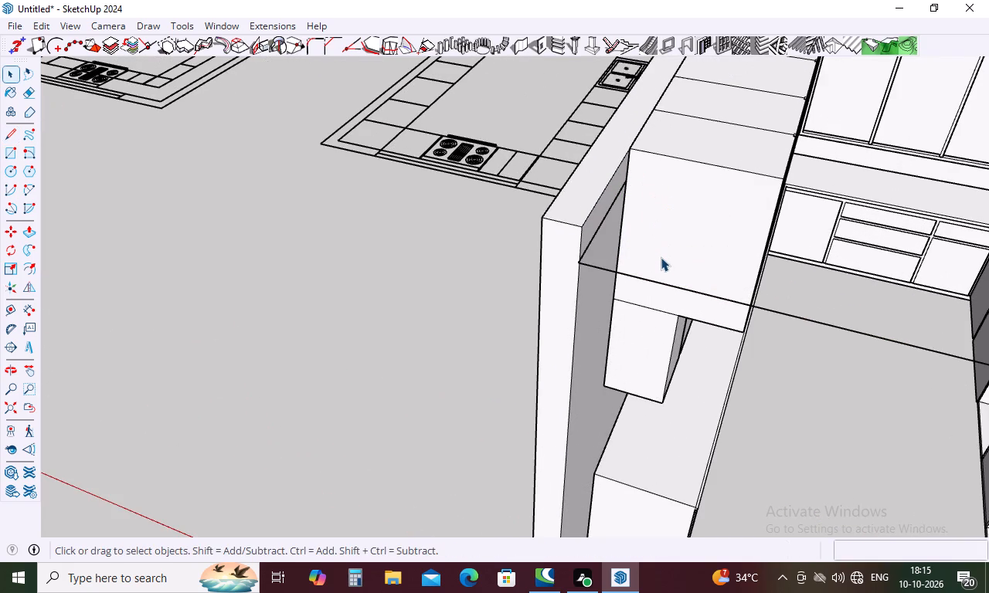
Lower the cabinet group about 9 3/4" by its top rear corner to the end of the guide line on the wall.
key(m)
click(631, 147)
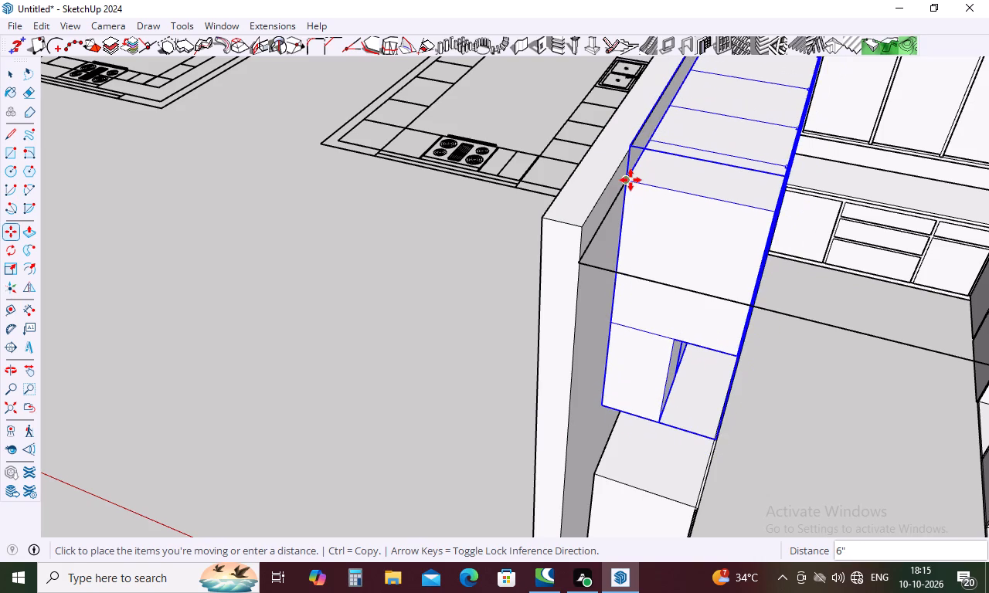
scroll(630, 180, up, 17)
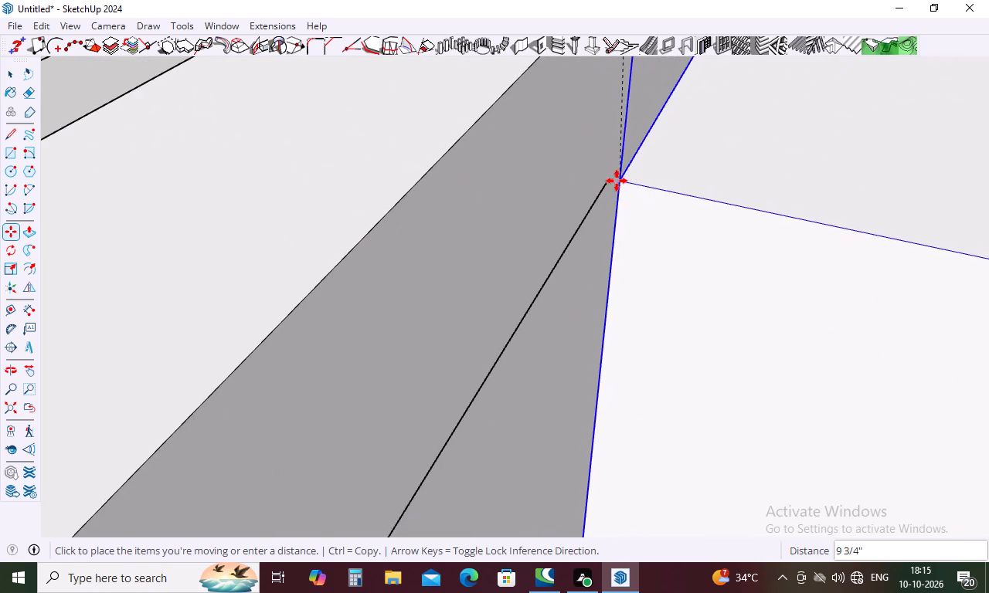
click(606, 190)
scroll(636, 153, down, 5)
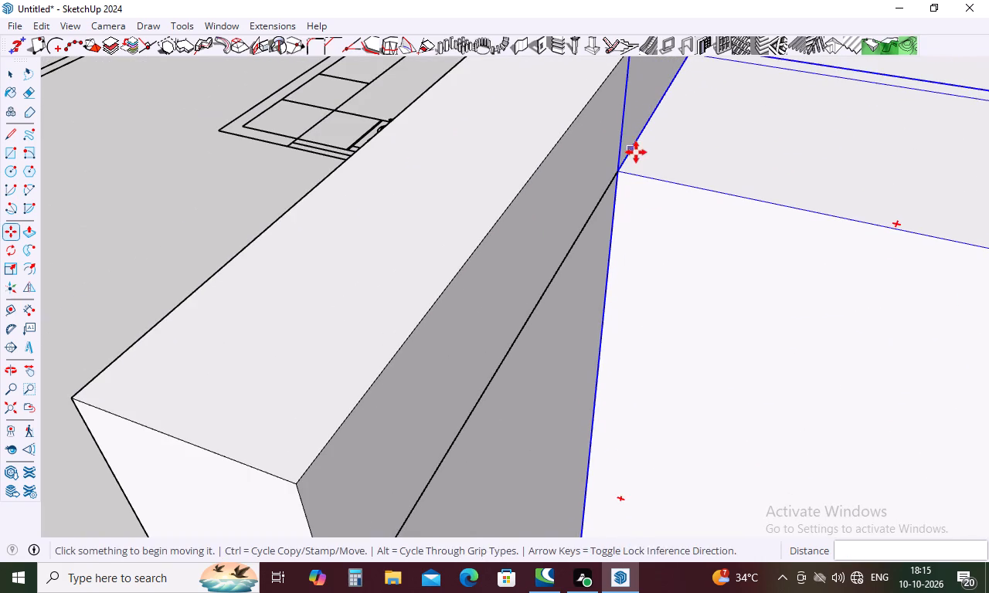
Delete both guide lines, the one along the wall and the one spanning the kitchen.
key(space)
click(582, 231)
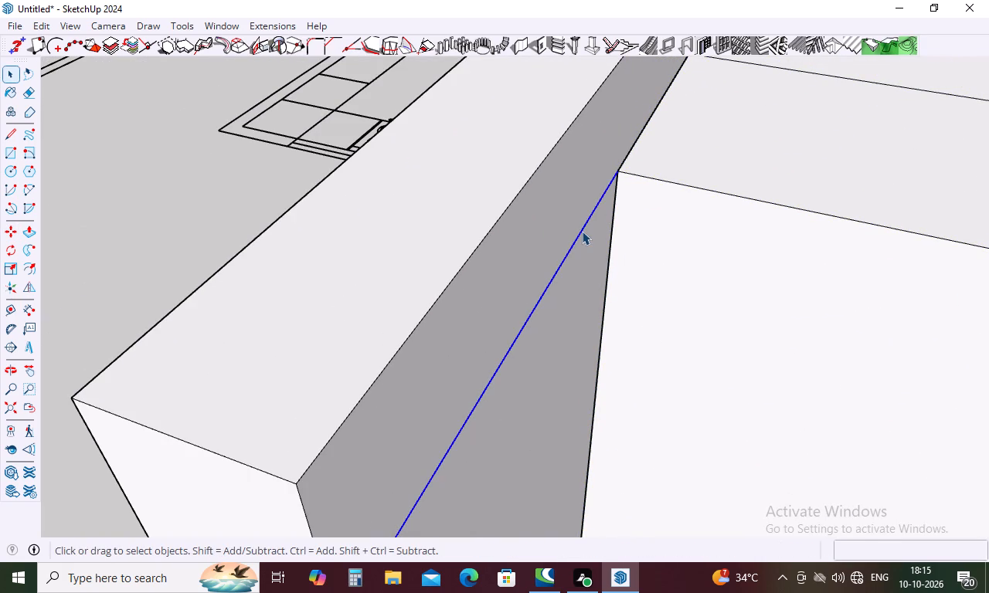
key(Delete)
scroll(524, 202, down, 11)
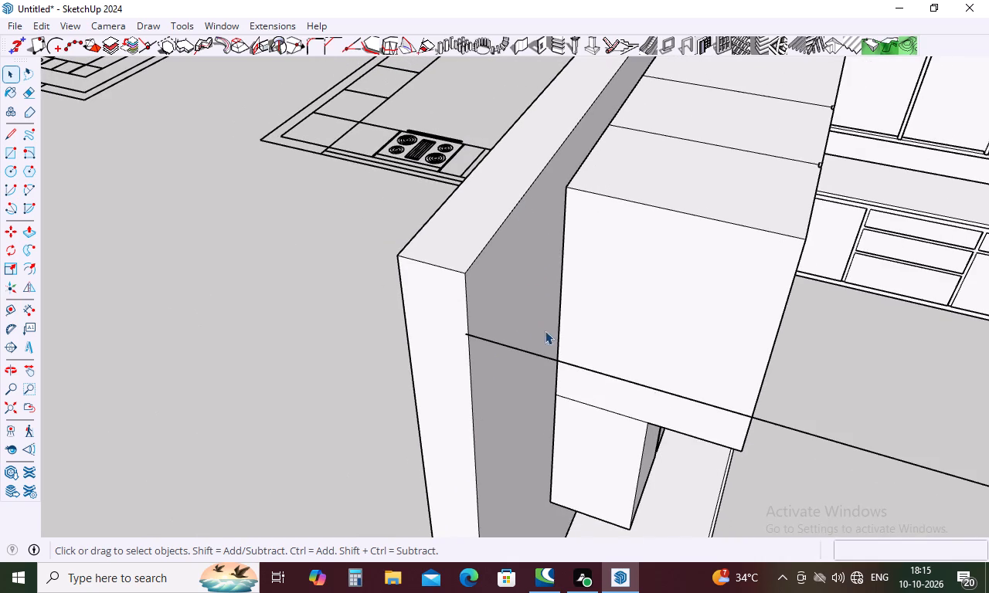
click(549, 357)
key(Delete)
Examine the repositioned upper cabinets, the countertop and the gap between them from several angles.
scroll(512, 256, down, 6)
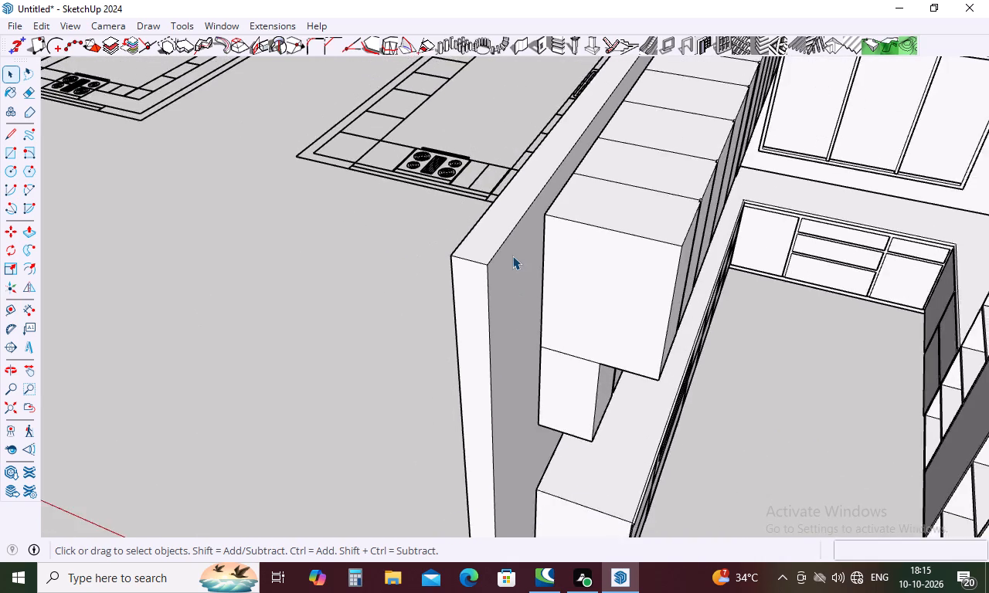
scroll(512, 256, down, 5)
middle_drag(600, 304, 337, 258)
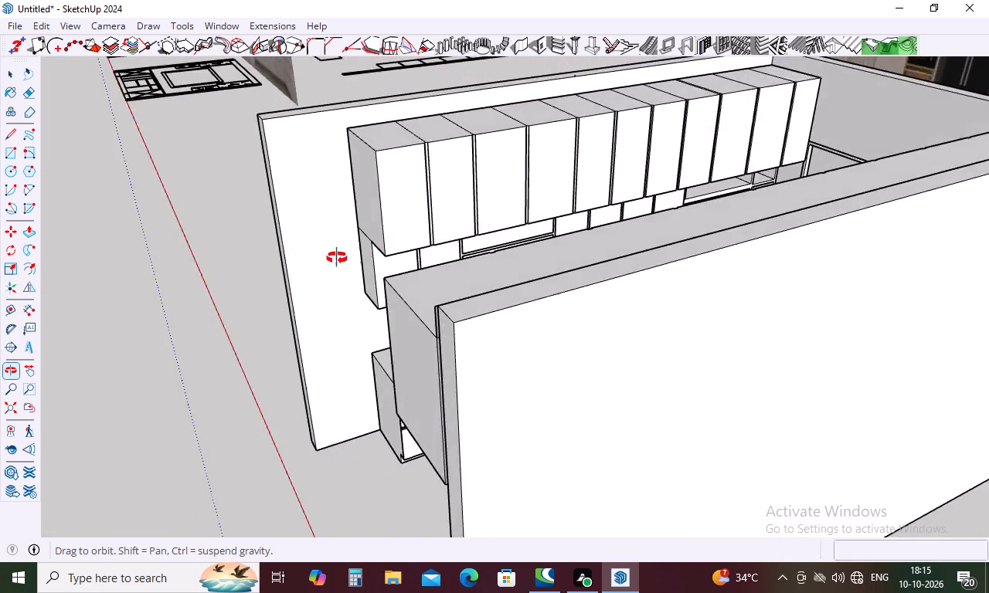
middle_drag(337, 258, 564, 286)
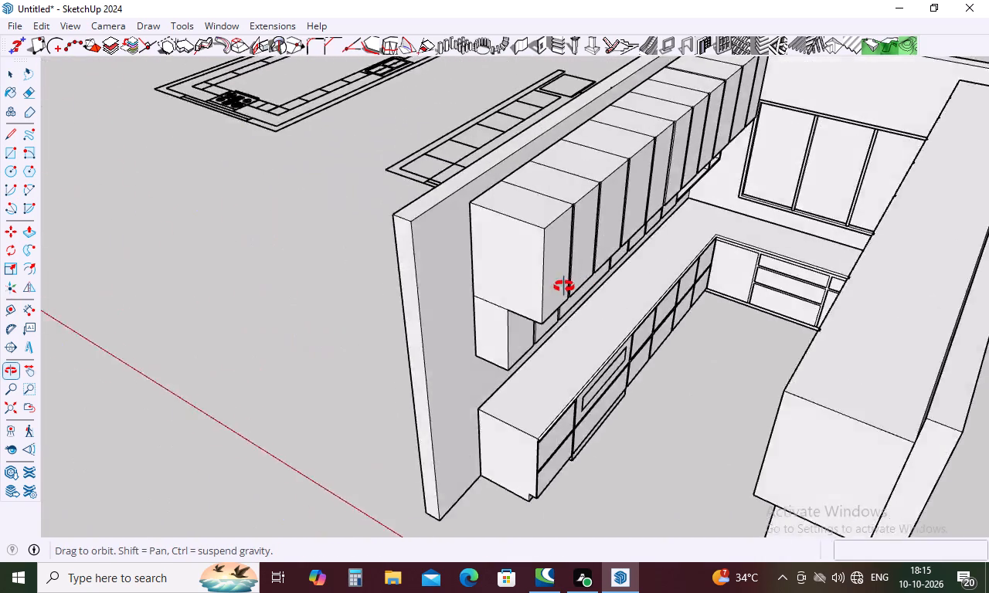
middle_drag(564, 286, 664, 214)
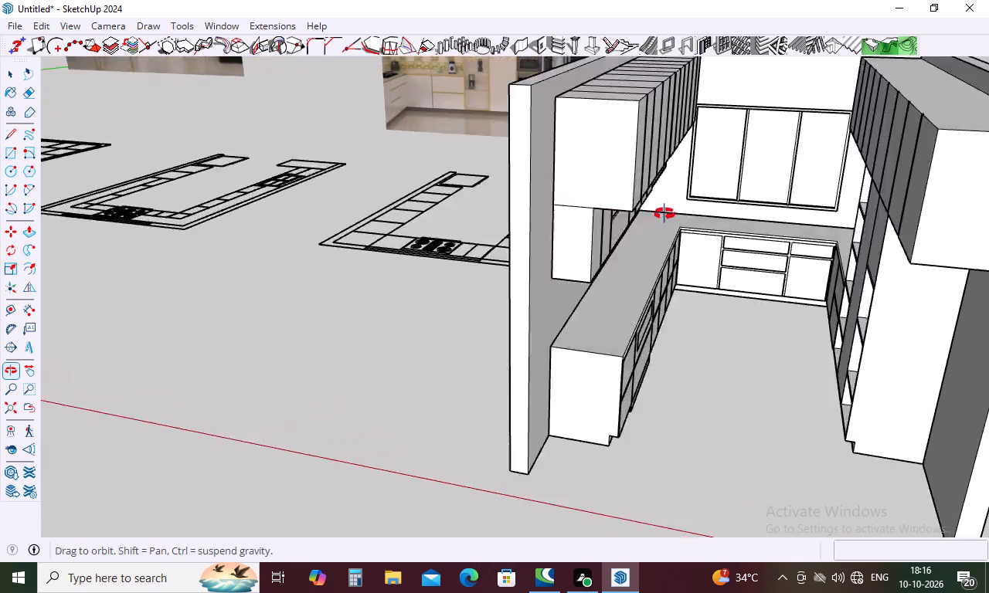
middle_drag(664, 214, 511, 195)
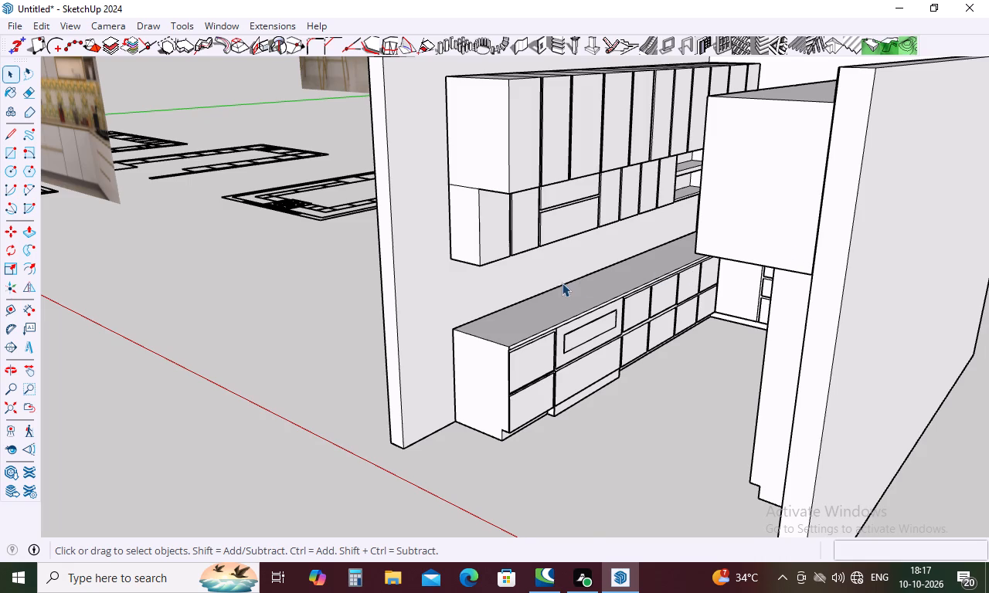
scroll(562, 283, down, 4)
middle_drag(565, 289, 585, 240)
scroll(586, 237, up, 6)
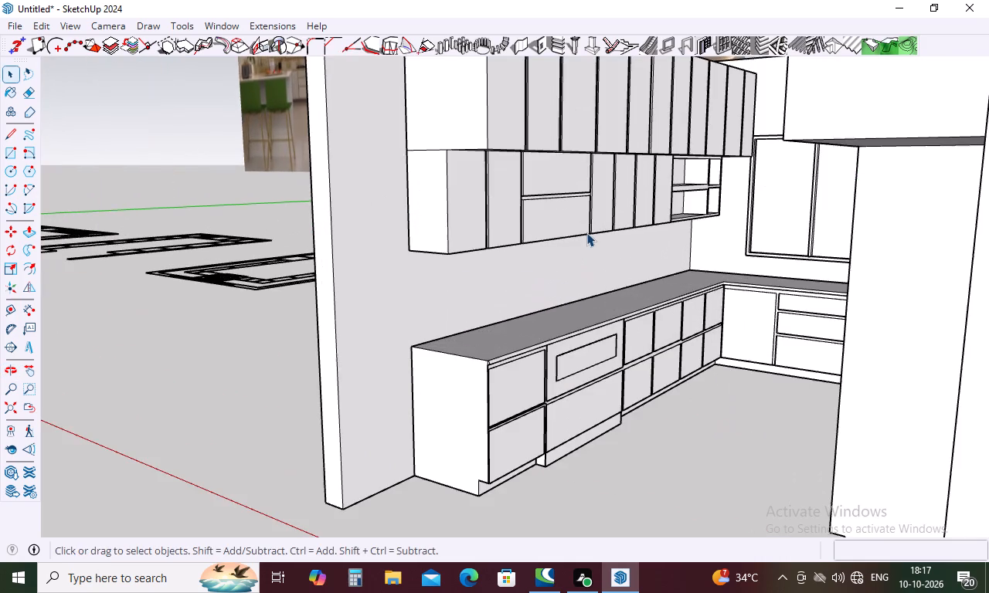
scroll(542, 218, up, 12)
middle_drag(519, 208, 474, 229)
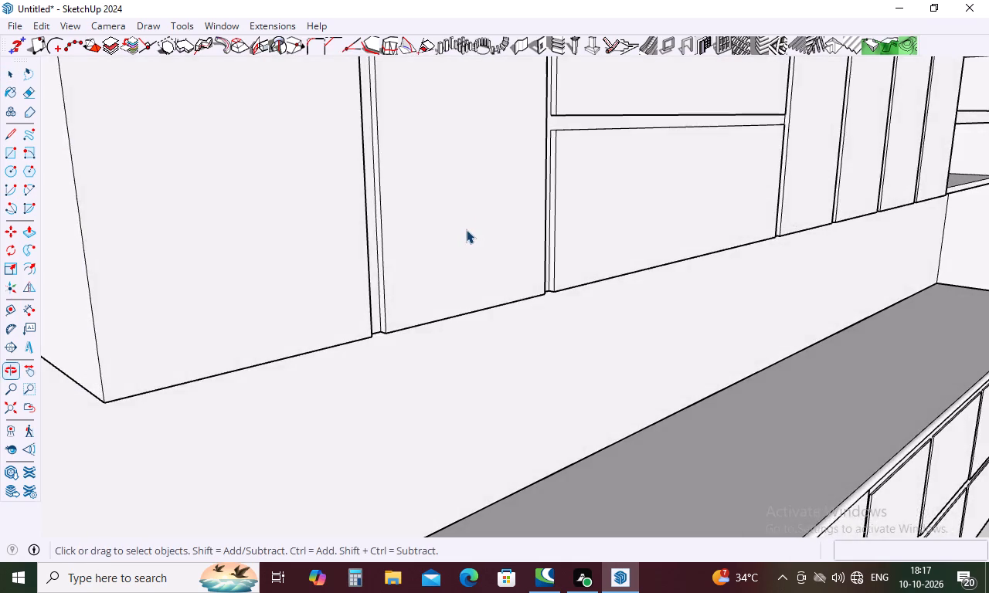
scroll(466, 229, down, 10)
scroll(791, 192, down, 5)
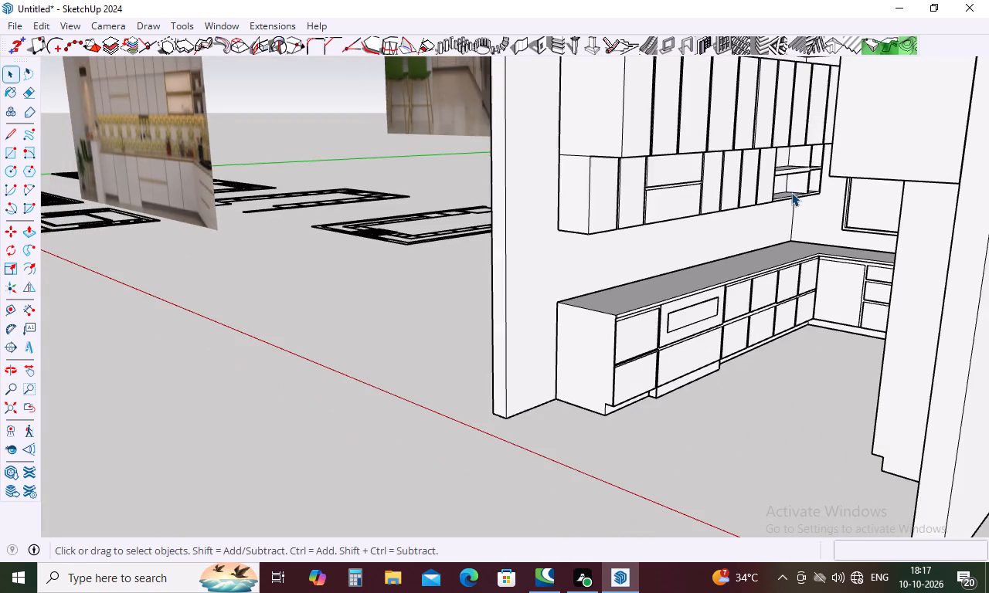
Examine the breakfast counter and its junction with the long worktop in the long-counter reference photo.
scroll(791, 192, down, 6)
middle_drag(637, 244, 690, 256)
scroll(645, 259, down, 6)
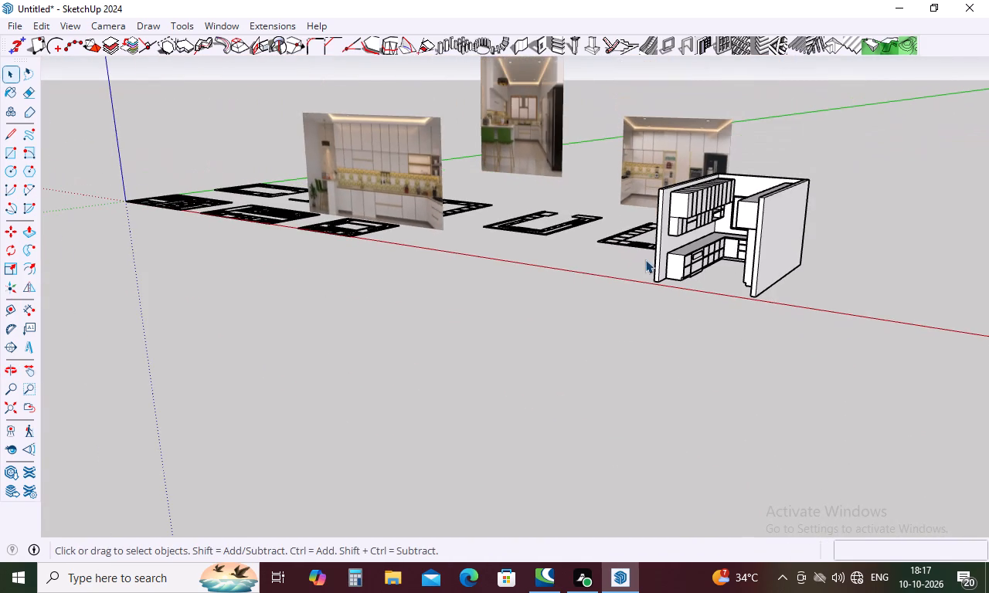
scroll(277, 147, up, 13)
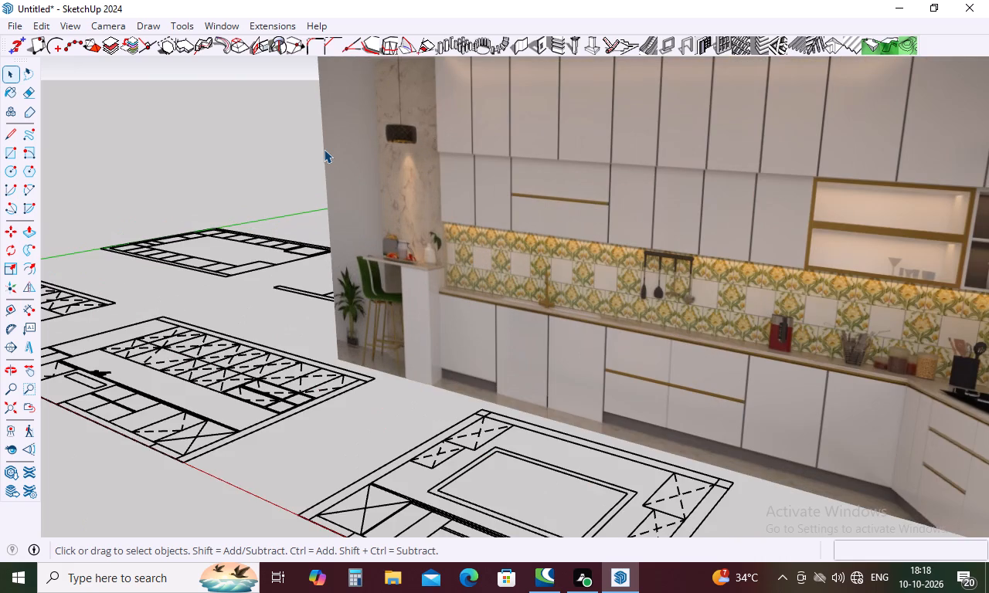
scroll(444, 291, up, 6)
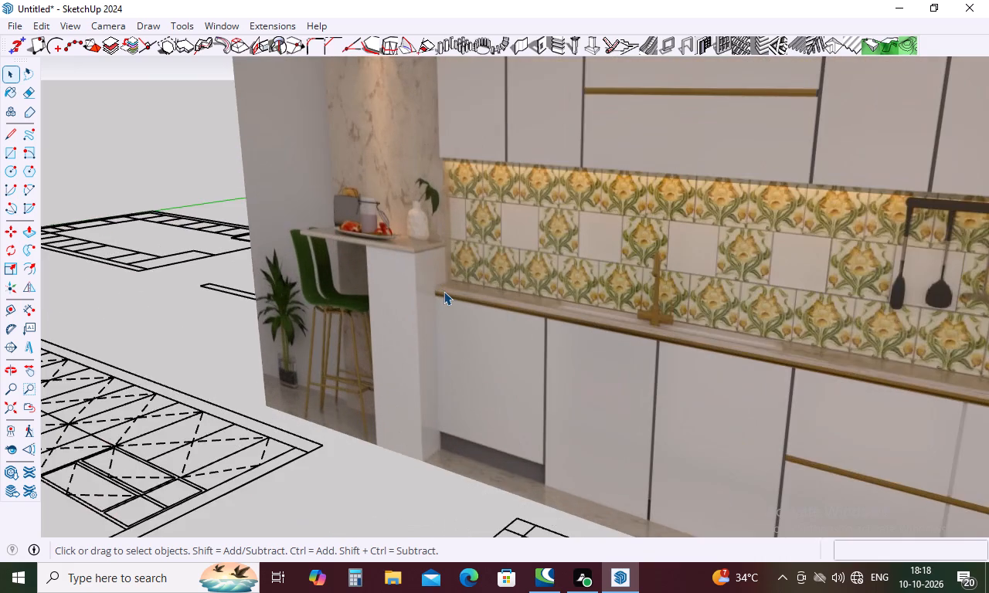
scroll(444, 291, up, 5)
middle_drag(445, 253, 502, 298)
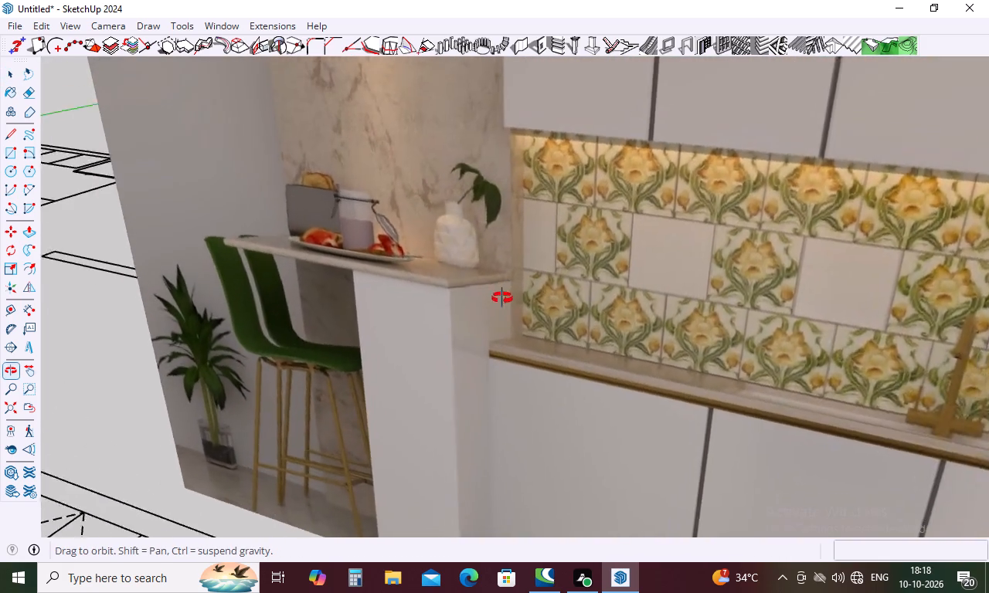
middle_drag(502, 298, 506, 294)
scroll(508, 290, up, 1)
scroll(517, 259, down, 20)
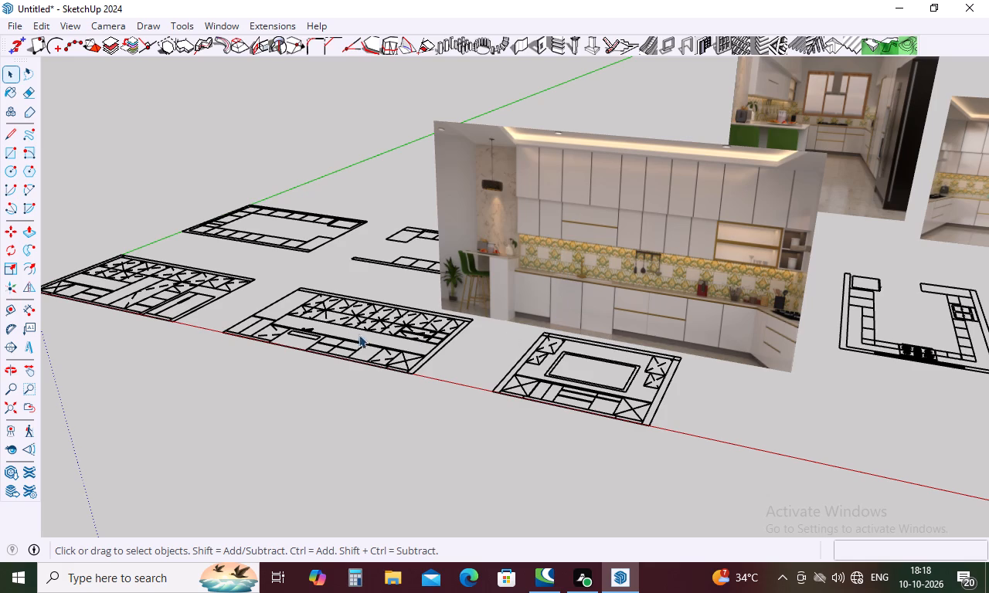
Examine the 2D wall elevation drawings, especially the long-counter elevation with the sink and its end unit.
middle_drag(335, 334, 335, 374)
scroll(337, 373, down, 5)
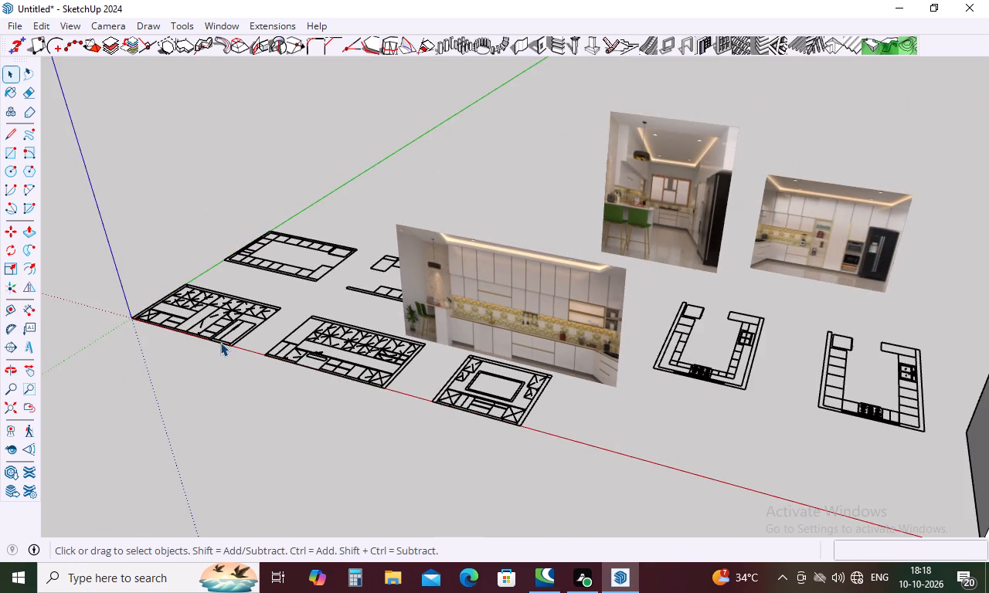
scroll(220, 342, up, 6)
middle_drag(189, 333, 179, 361)
scroll(354, 291, down, 6)
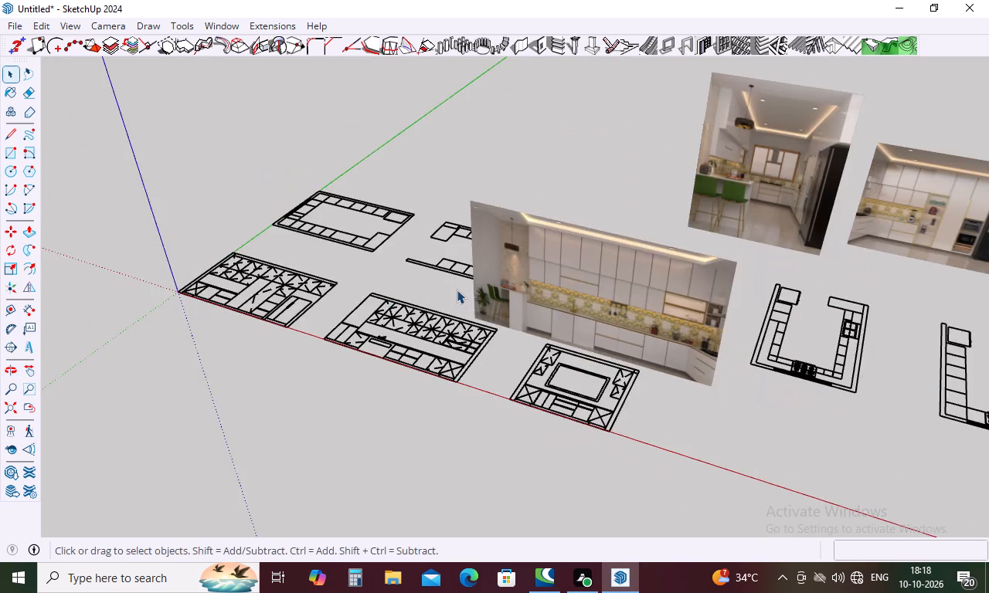
scroll(457, 290, down, 4)
scroll(485, 313, up, 5)
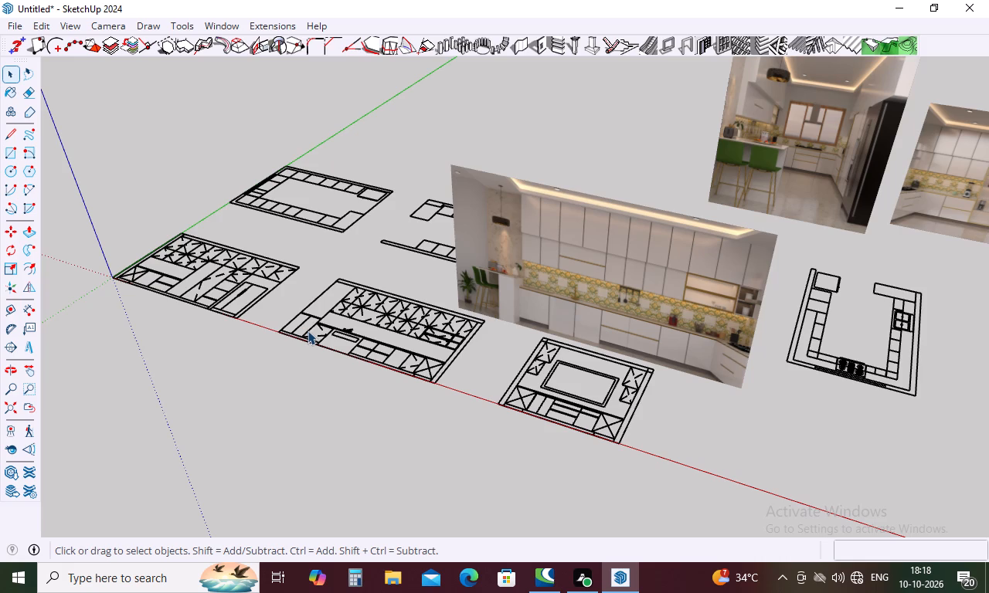
scroll(324, 334, up, 1)
middle_drag(324, 334, 323, 423)
scroll(298, 353, up, 6)
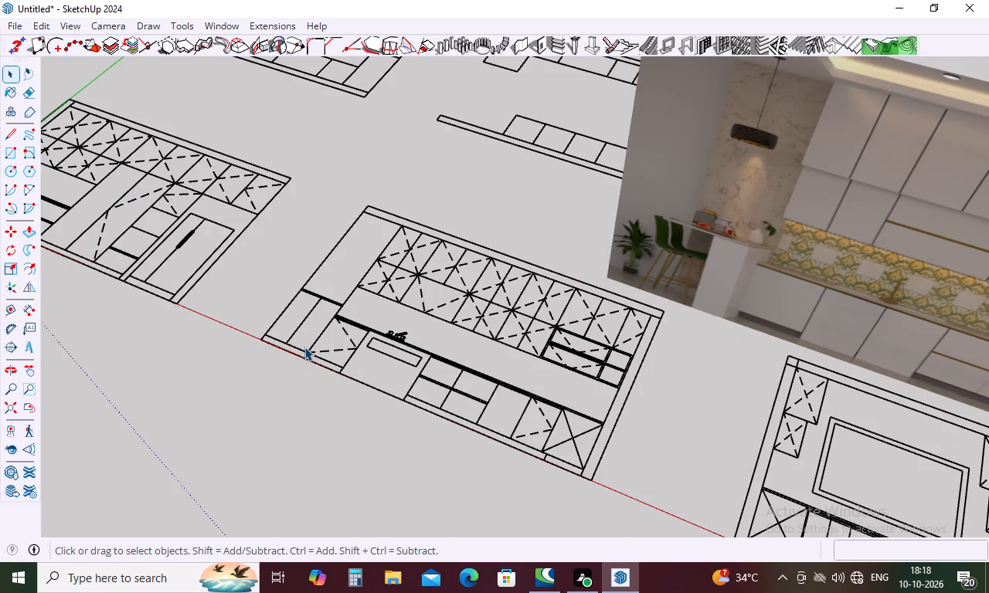
scroll(345, 325, down, 11)
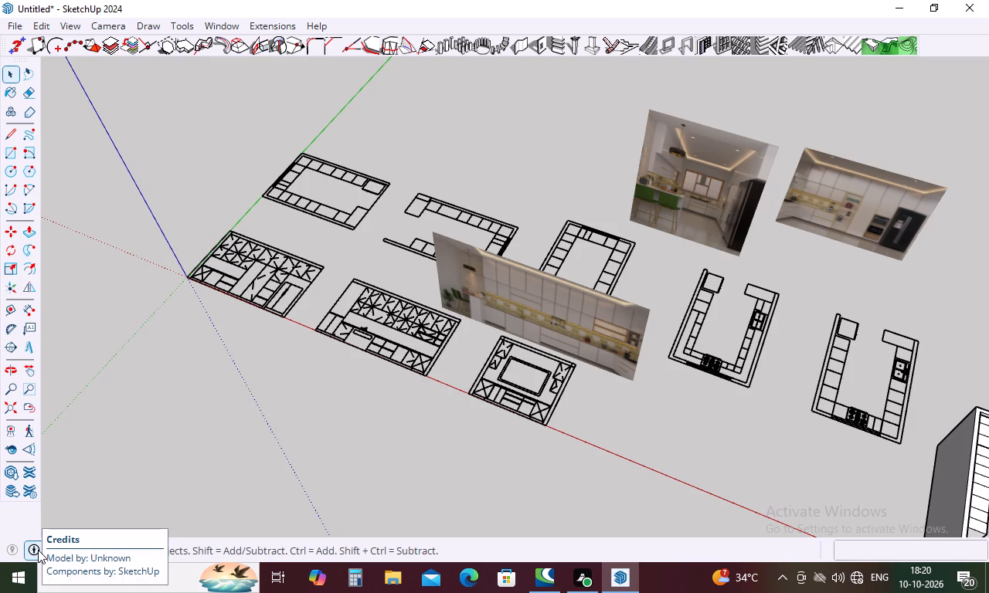
Compare the three reference photos with the floor plans and kitchen model, looking closely at the breakfast counter.
scroll(82, 526, down, 2)
scroll(217, 481, down, 5)
middle_drag(215, 481, 426, 300)
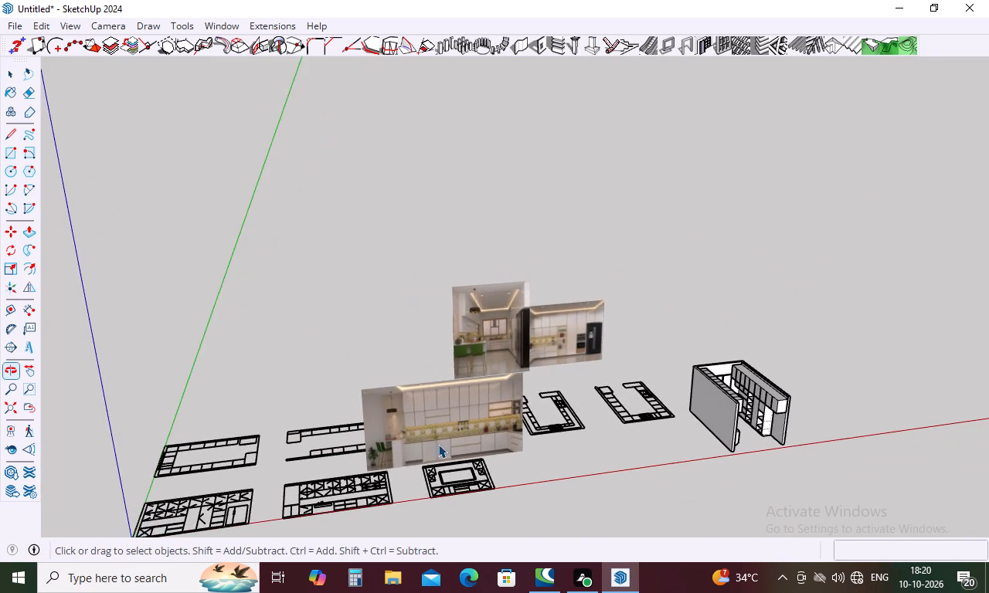
scroll(452, 458, up, 5)
scroll(483, 394, down, 5)
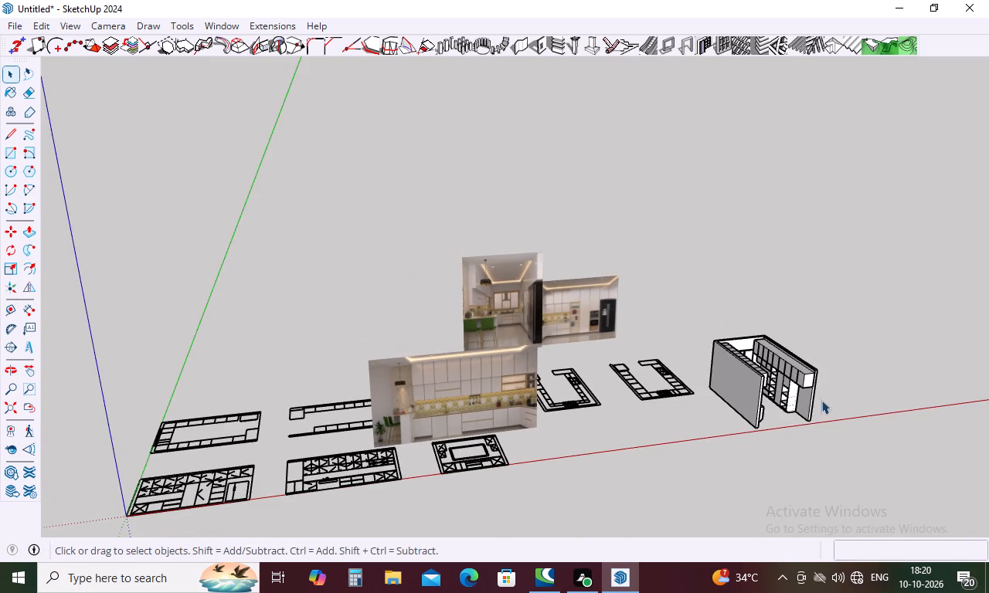
middle_drag(822, 400, 561, 294)
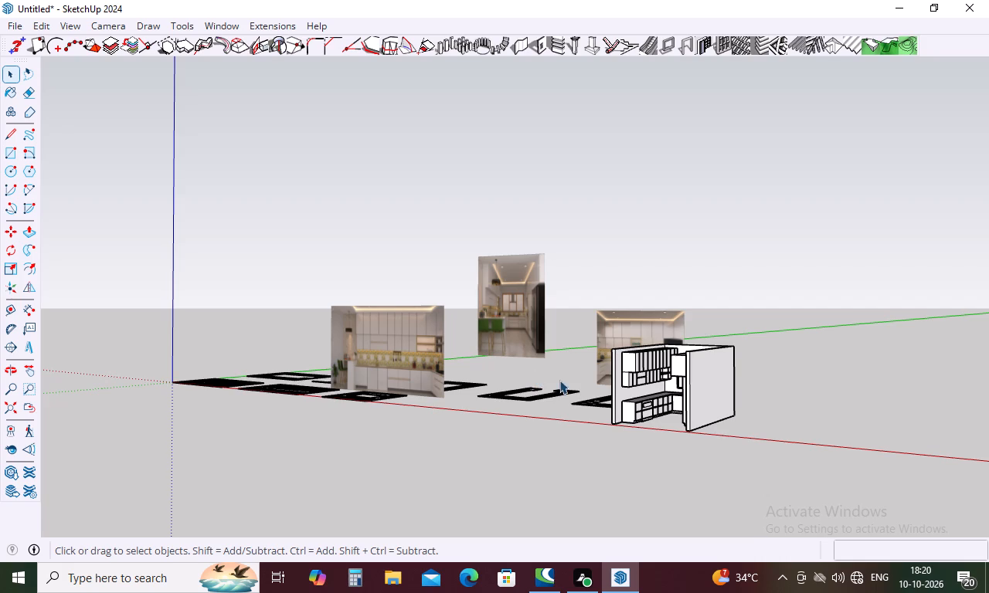
key(Escape)
scroll(577, 382, down, 4)
middle_drag(577, 391, 710, 418)
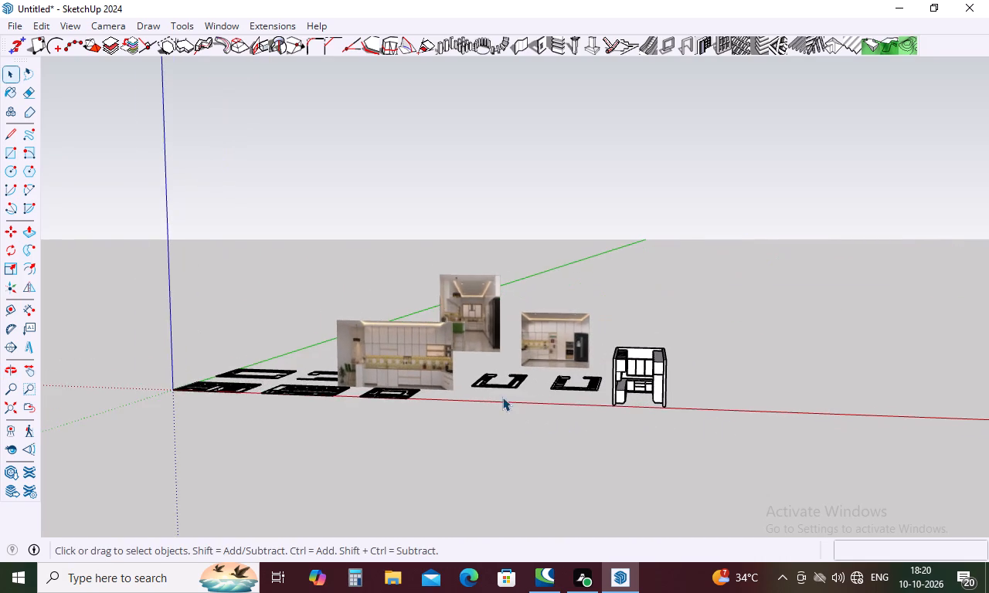
scroll(501, 394, up, 4)
scroll(350, 368, up, 5)
middle_drag(314, 365, 319, 333)
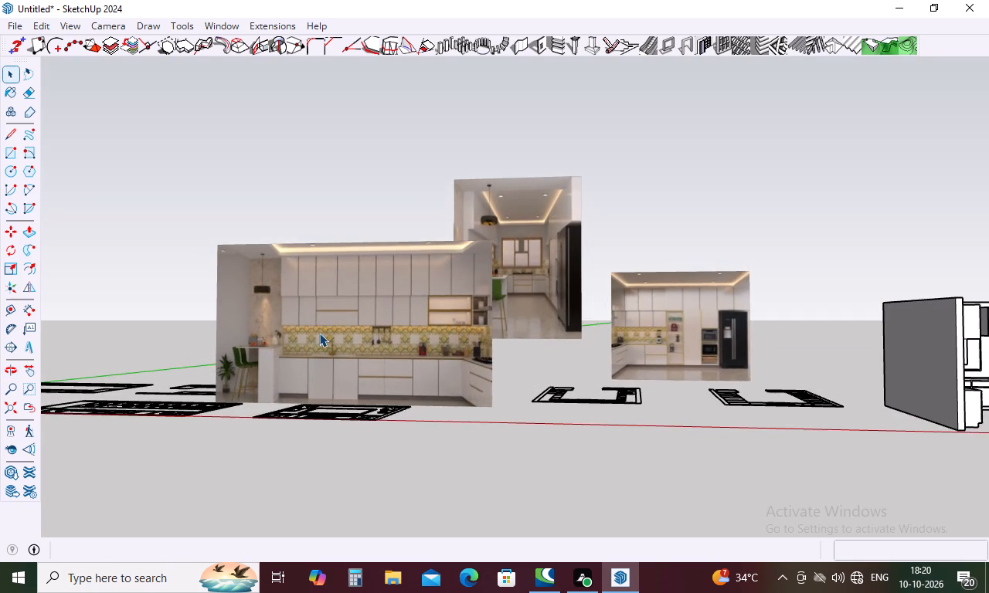
scroll(319, 341, up, 4)
scroll(242, 374, down, 4)
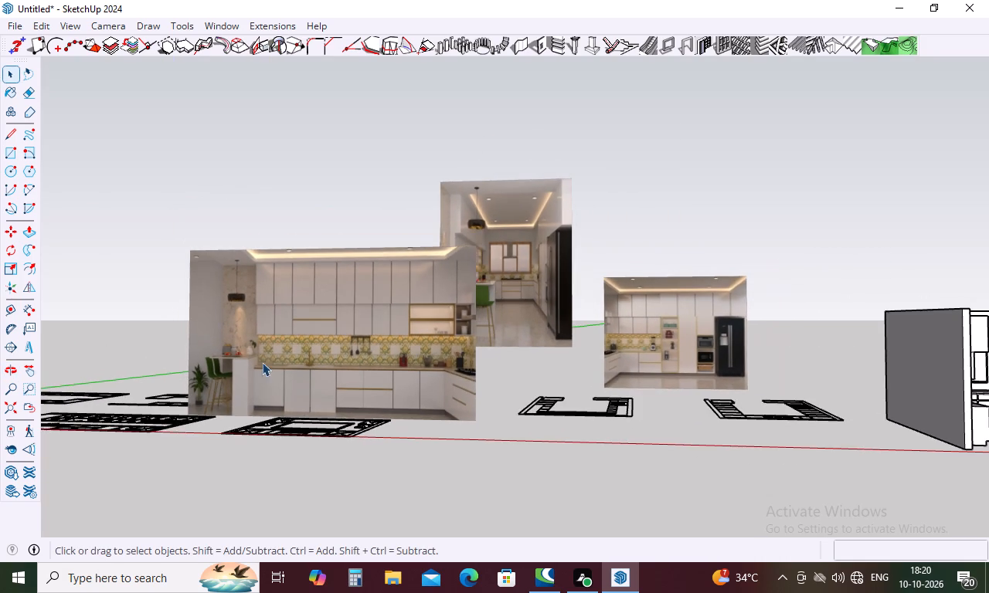
middle_drag(262, 362, 668, 367)
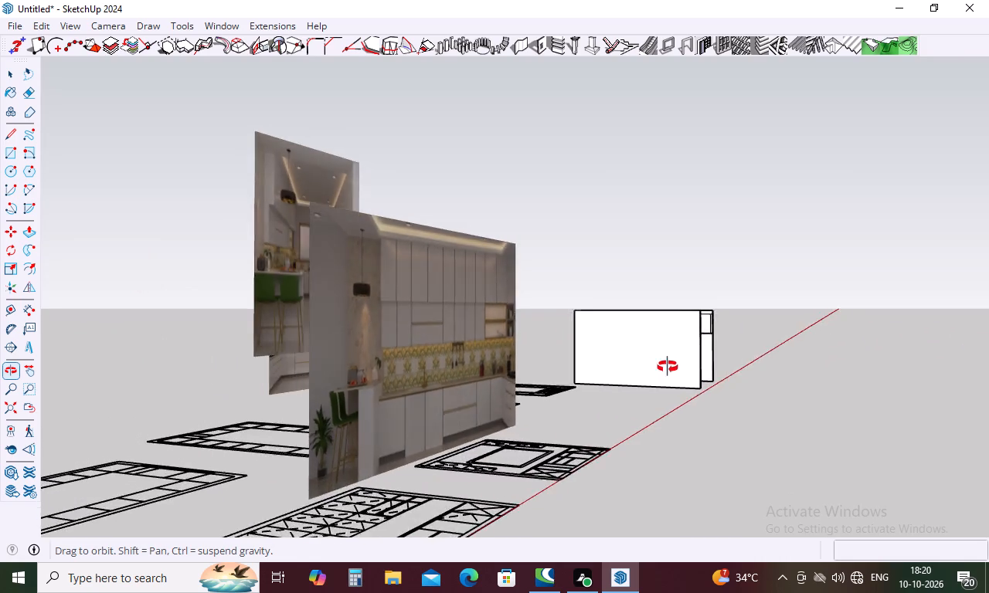
middle_drag(668, 367, 226, 425)
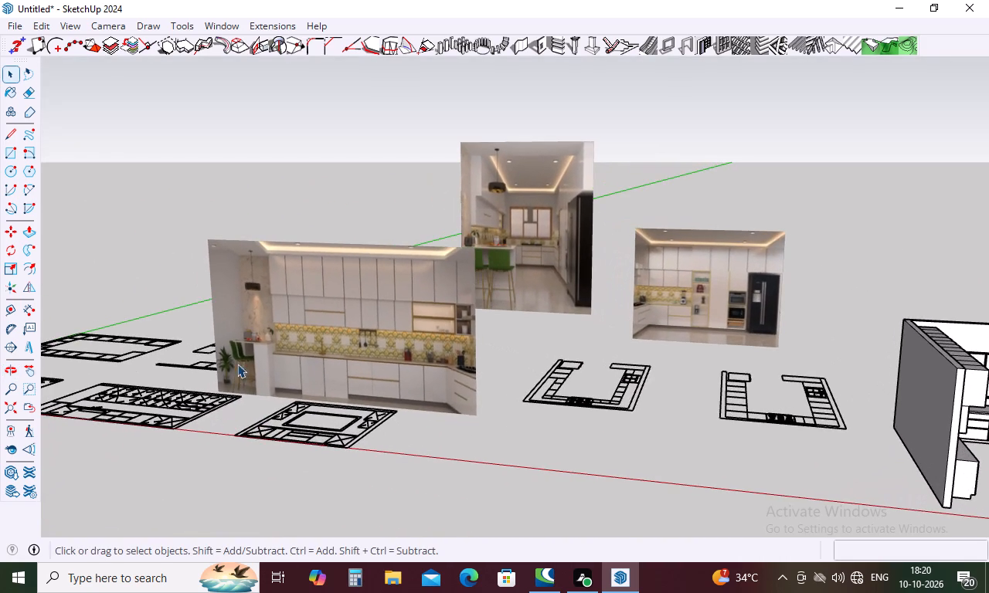
scroll(246, 346, up, 15)
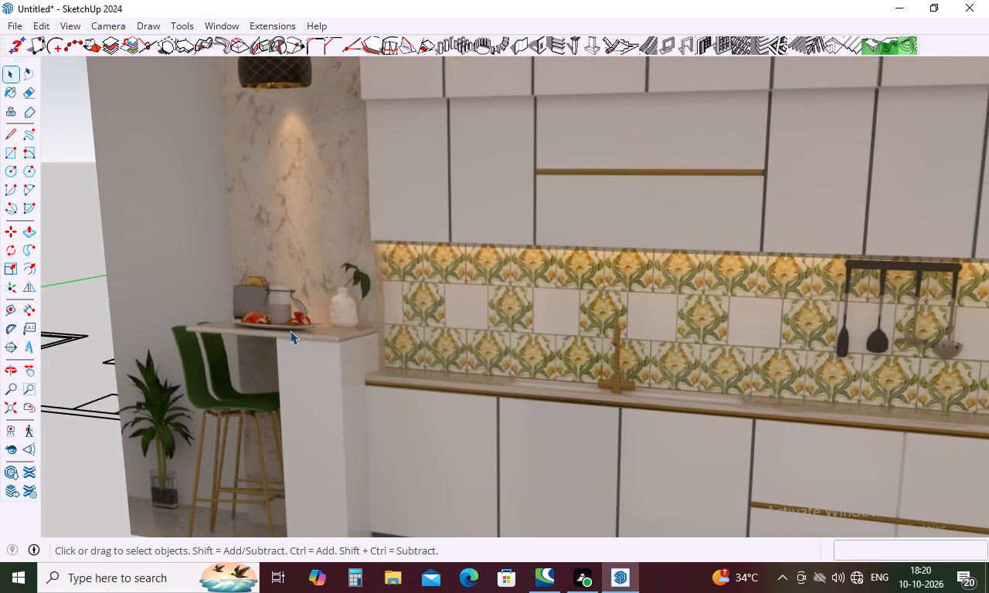
scroll(338, 357, down, 13)
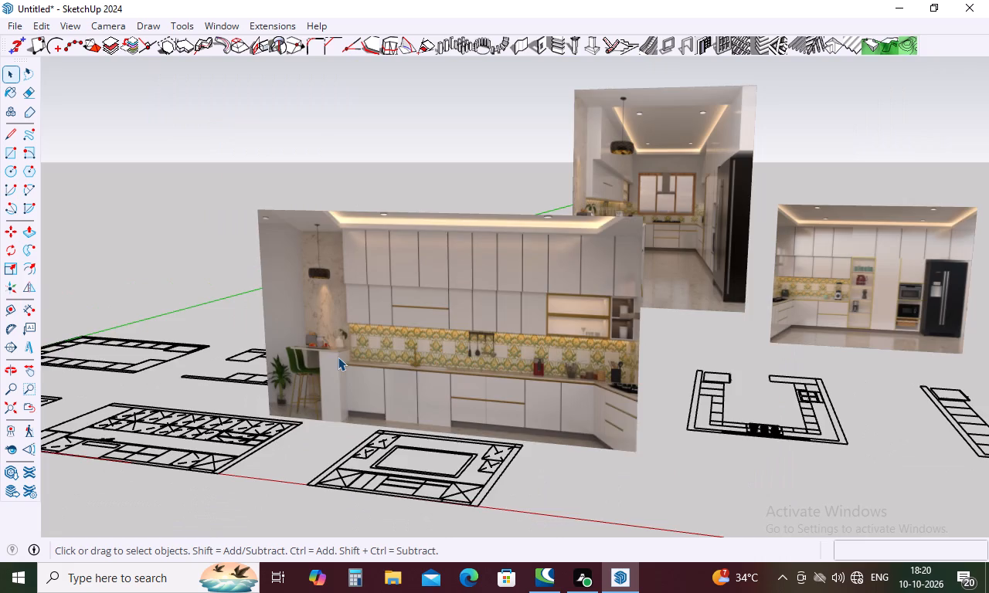
scroll(338, 357, down, 4)
scroll(662, 370, up, 4)
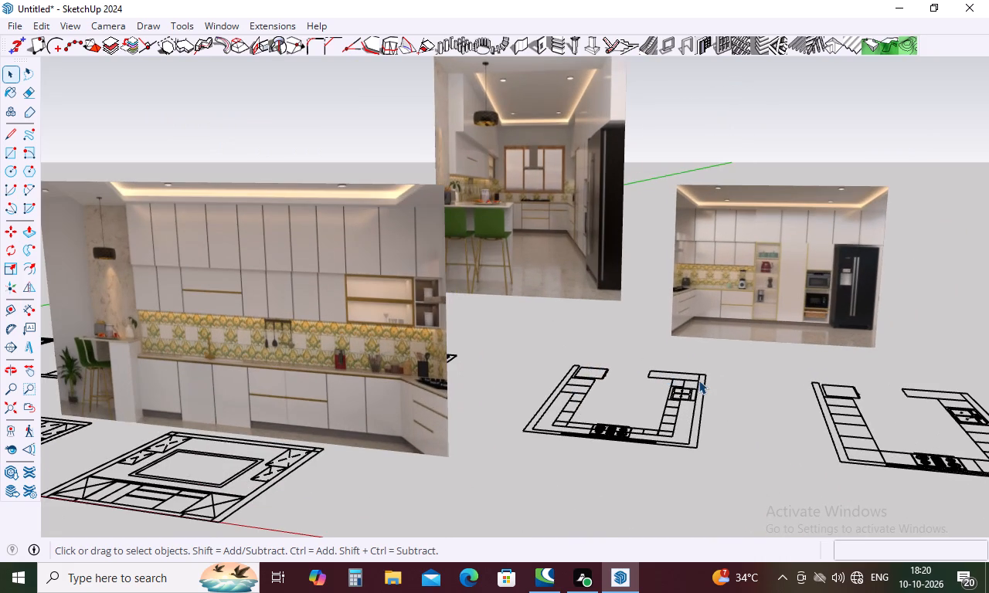
scroll(698, 380, down, 4)
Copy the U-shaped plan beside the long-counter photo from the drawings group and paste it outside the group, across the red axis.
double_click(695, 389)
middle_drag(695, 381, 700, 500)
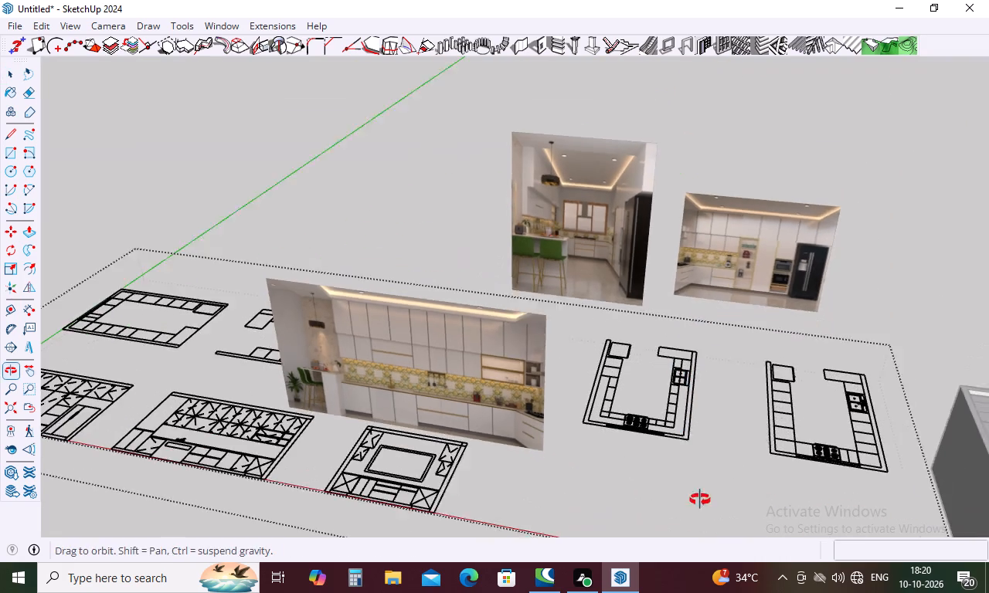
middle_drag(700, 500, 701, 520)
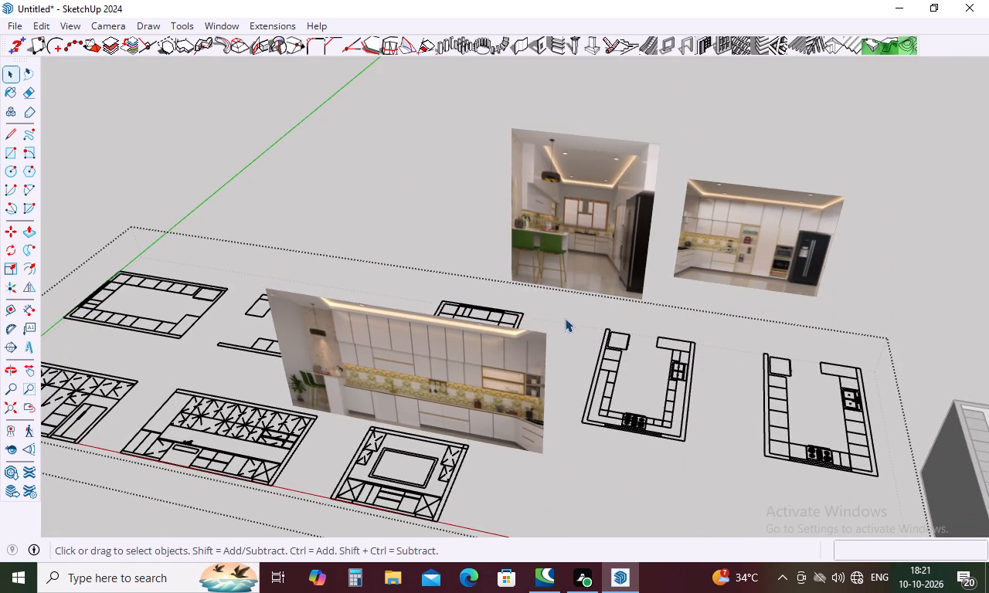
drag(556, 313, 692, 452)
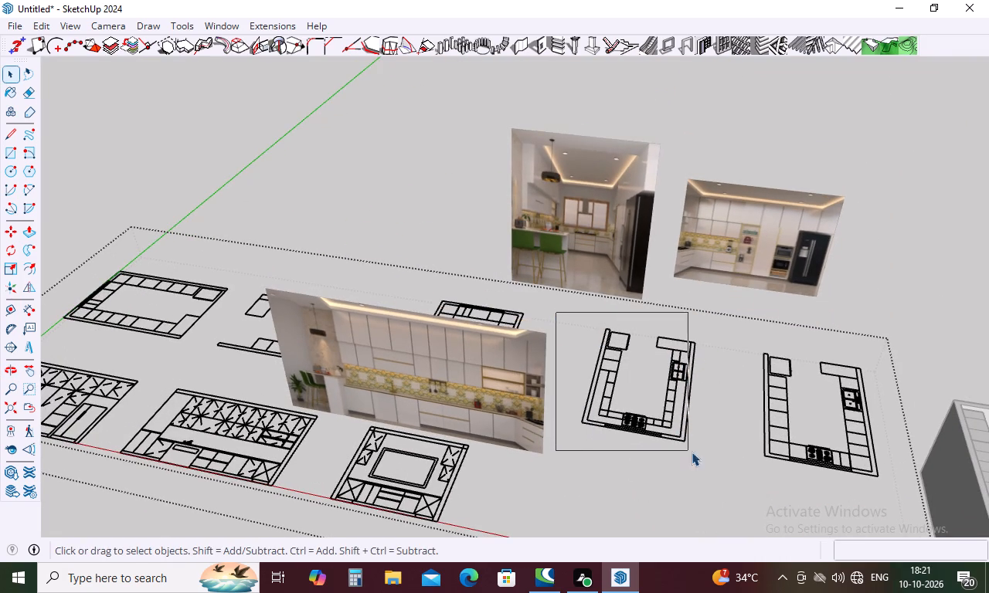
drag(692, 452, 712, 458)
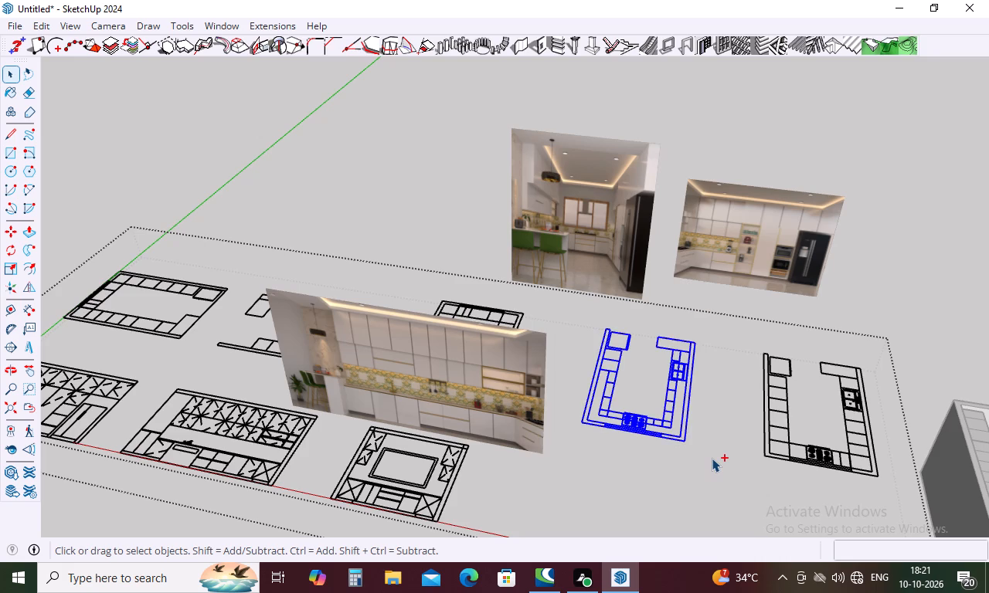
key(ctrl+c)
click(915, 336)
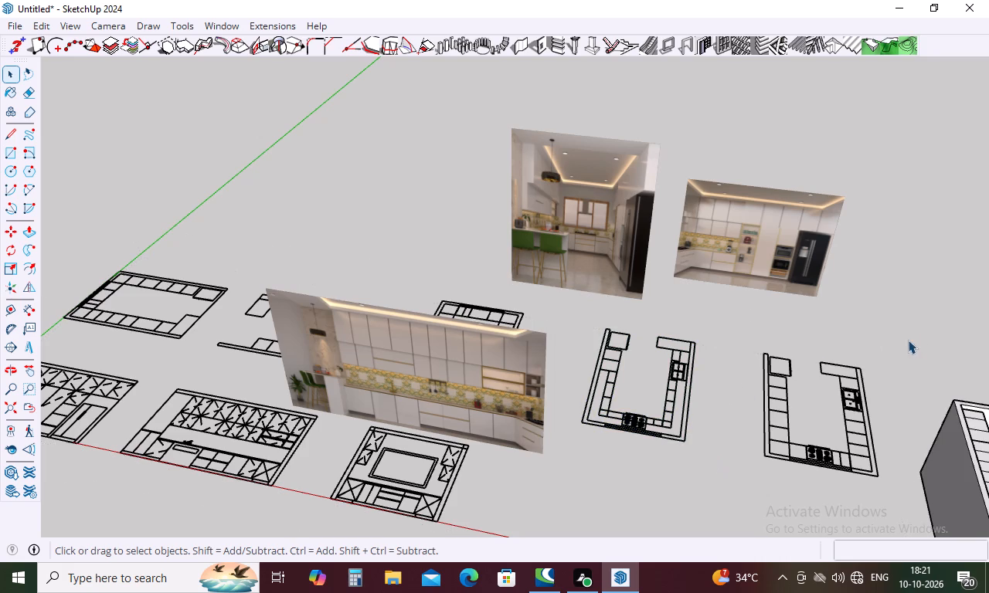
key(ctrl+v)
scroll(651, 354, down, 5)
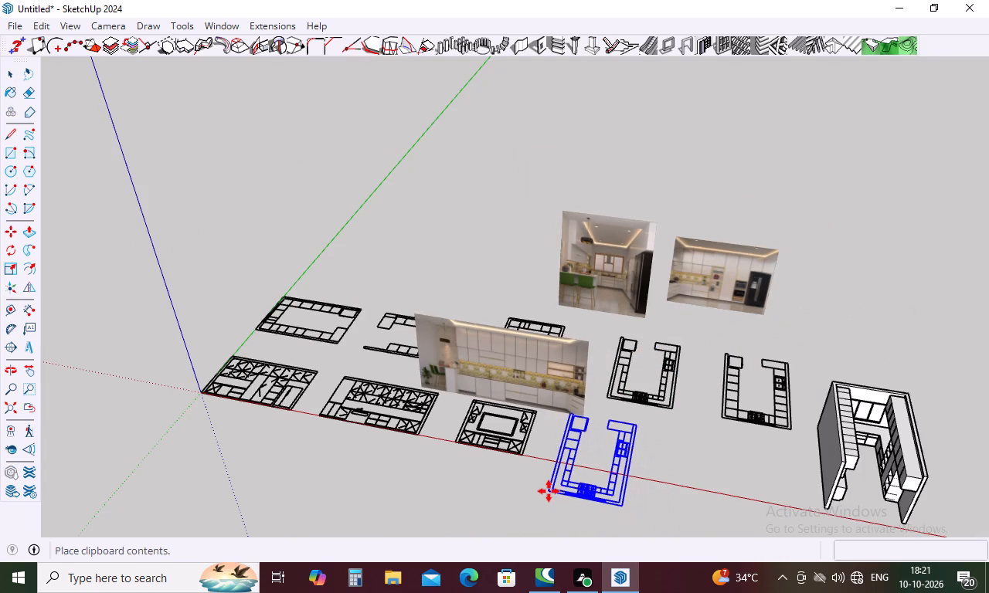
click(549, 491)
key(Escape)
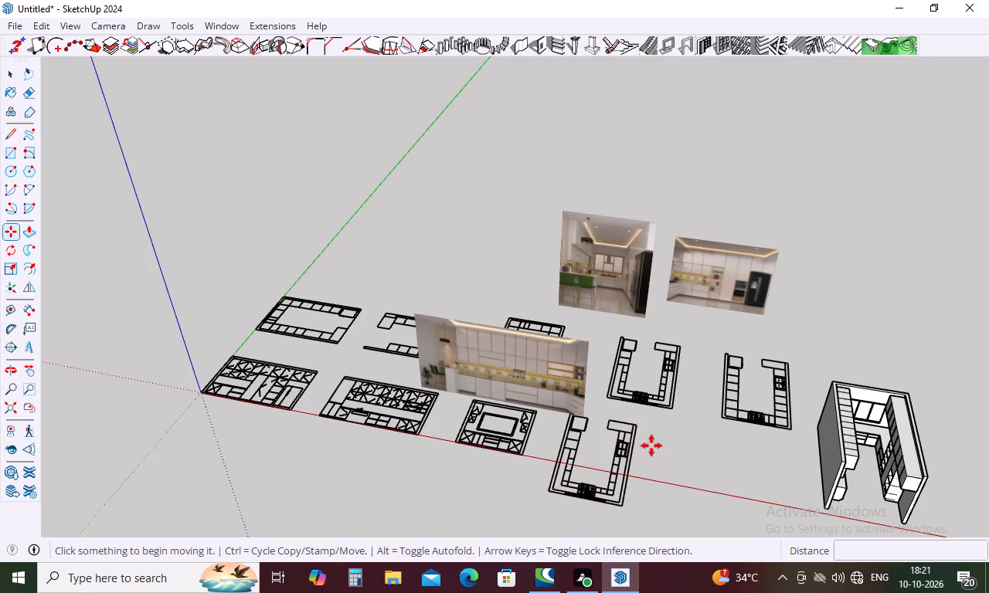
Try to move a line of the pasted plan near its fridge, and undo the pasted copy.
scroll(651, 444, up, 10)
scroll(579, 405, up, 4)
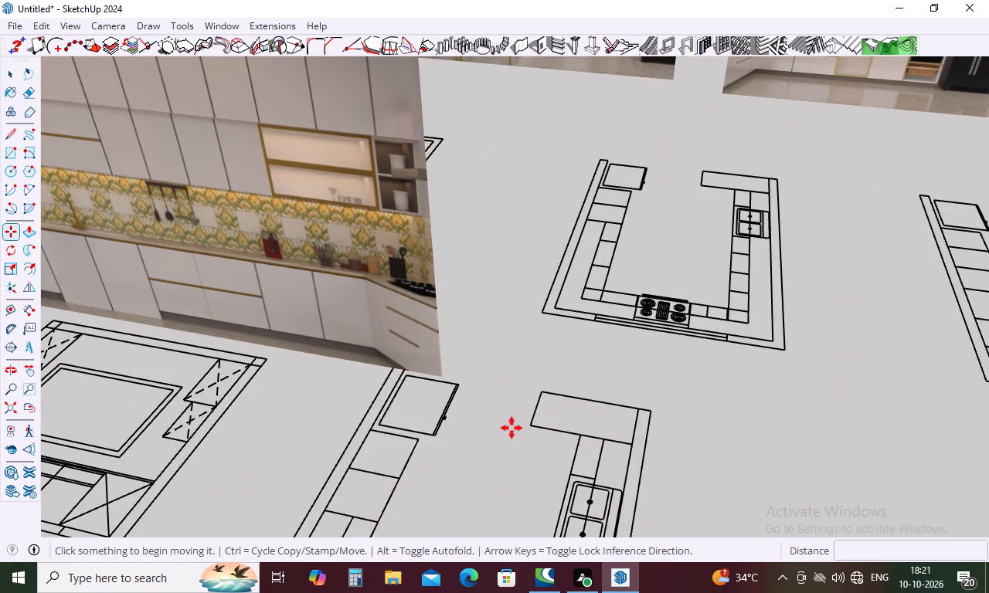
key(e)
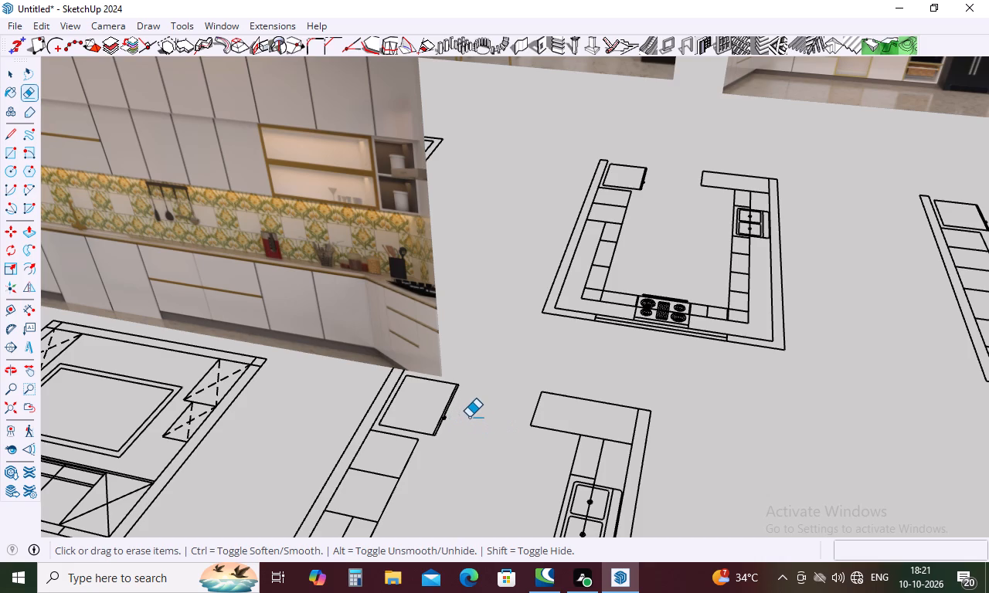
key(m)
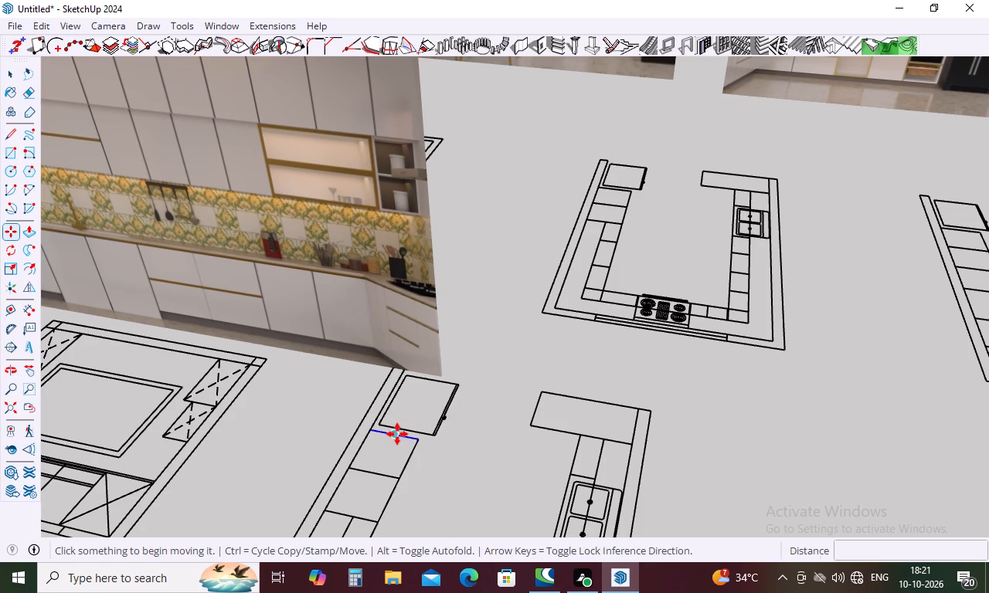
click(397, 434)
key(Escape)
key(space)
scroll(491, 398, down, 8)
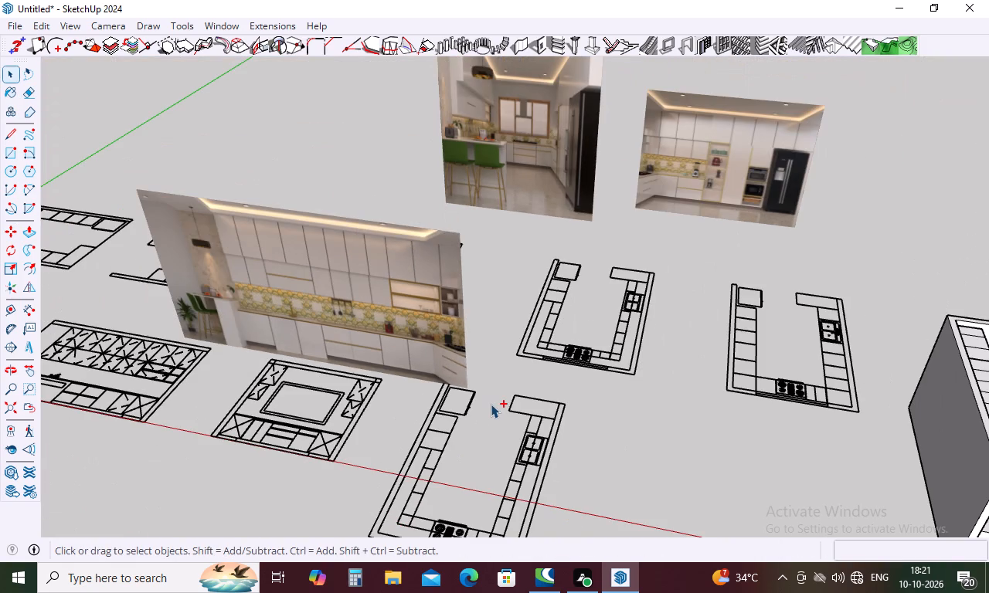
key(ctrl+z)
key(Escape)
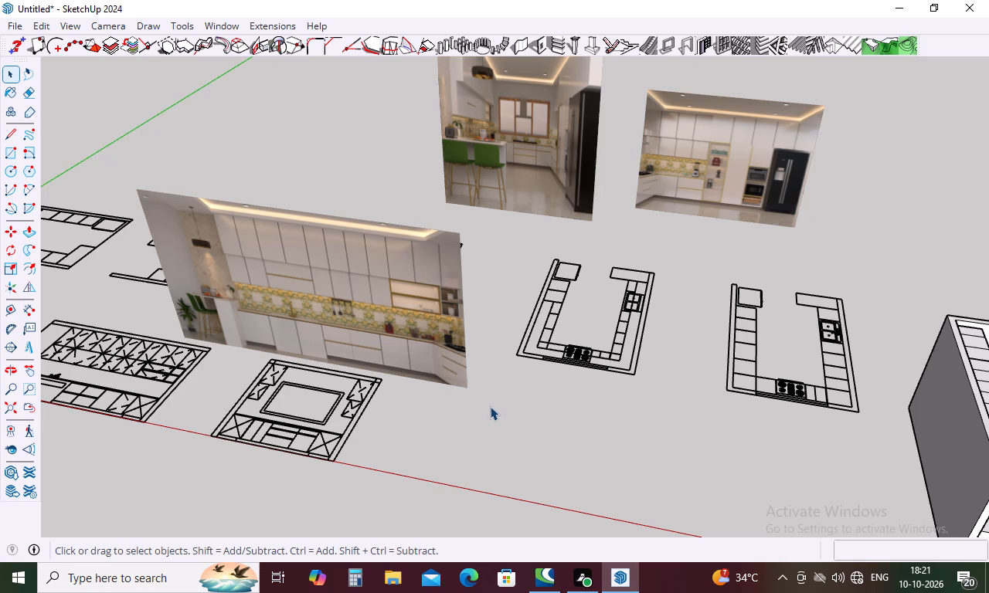
Copy the U-shaped plan nearest the 3D kitchen model from the drawings group and paste it outside the group, across the red axis.
double_click(753, 330)
drag(704, 269, 752, 404)
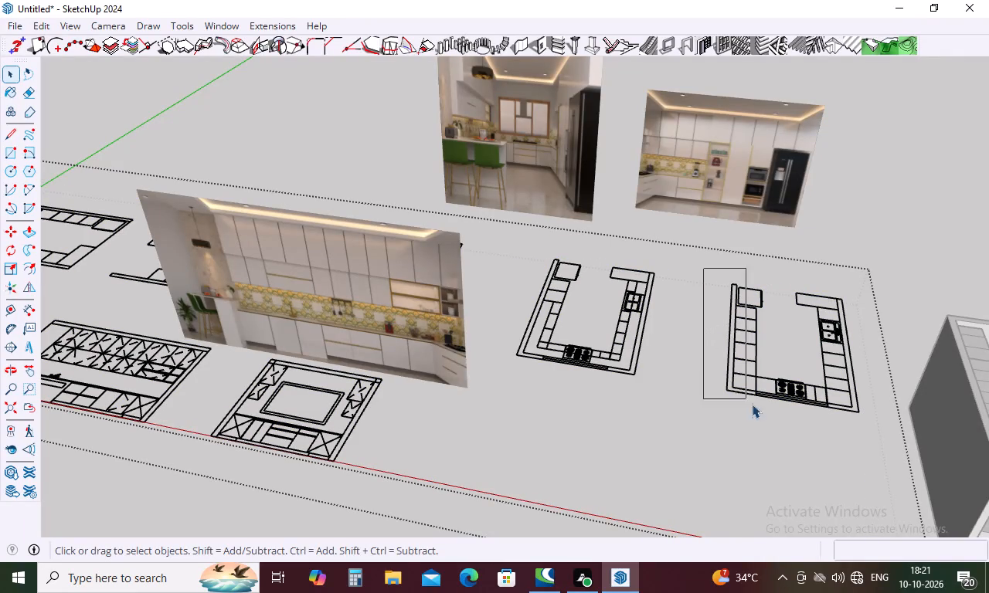
drag(752, 404, 865, 438)
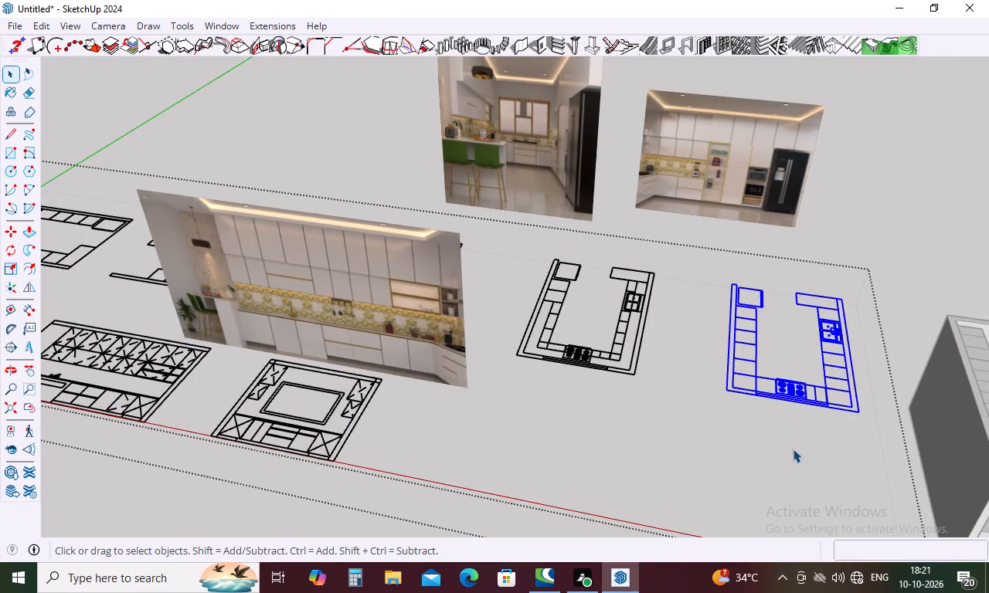
key(ctrl+c)
key(ctrl+v)
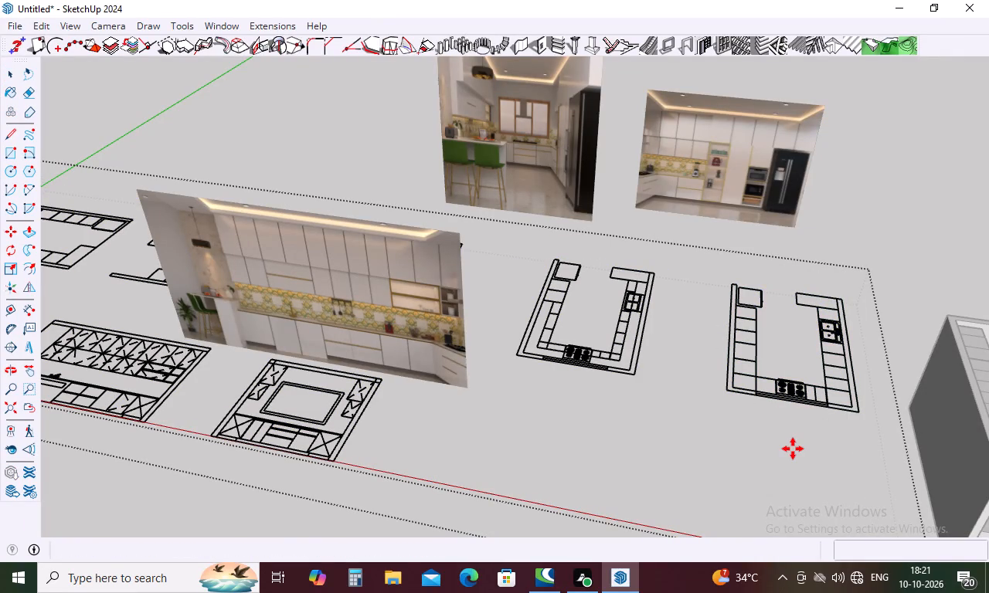
key(Escape)
key(Escape)
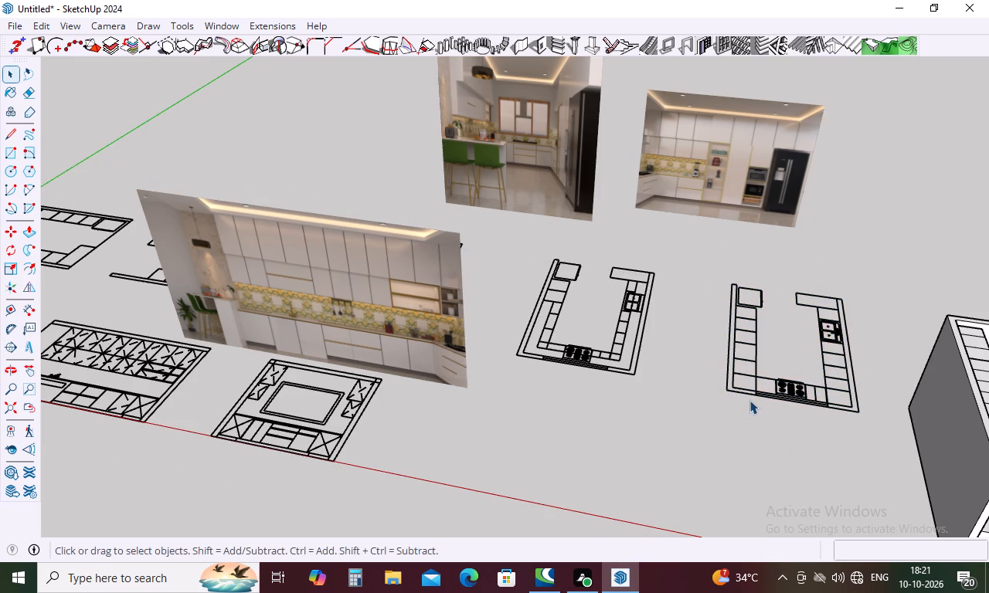
key(ctrl+v)
scroll(681, 359, down, 9)
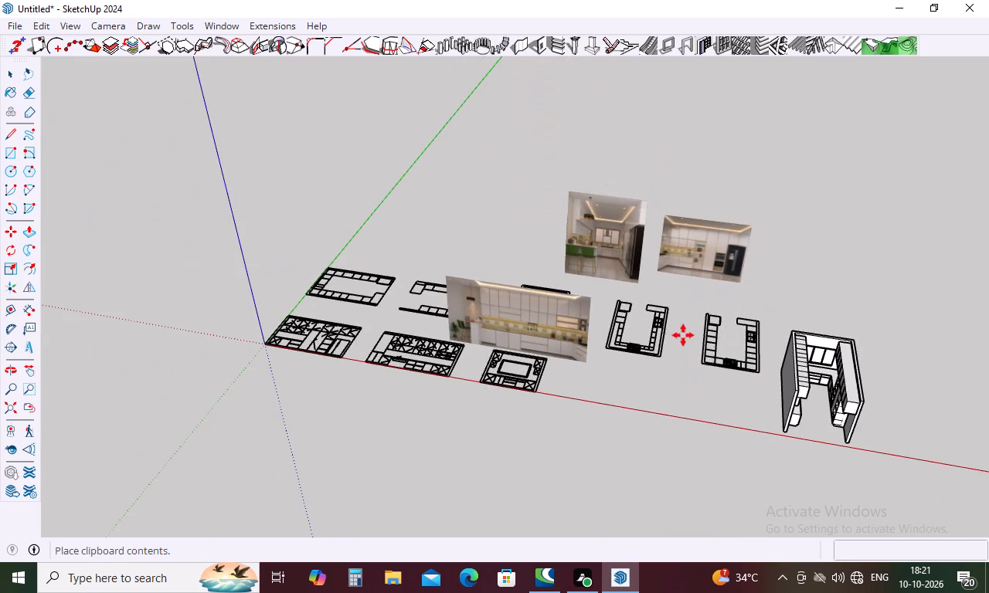
click(537, 479)
key(Escape)
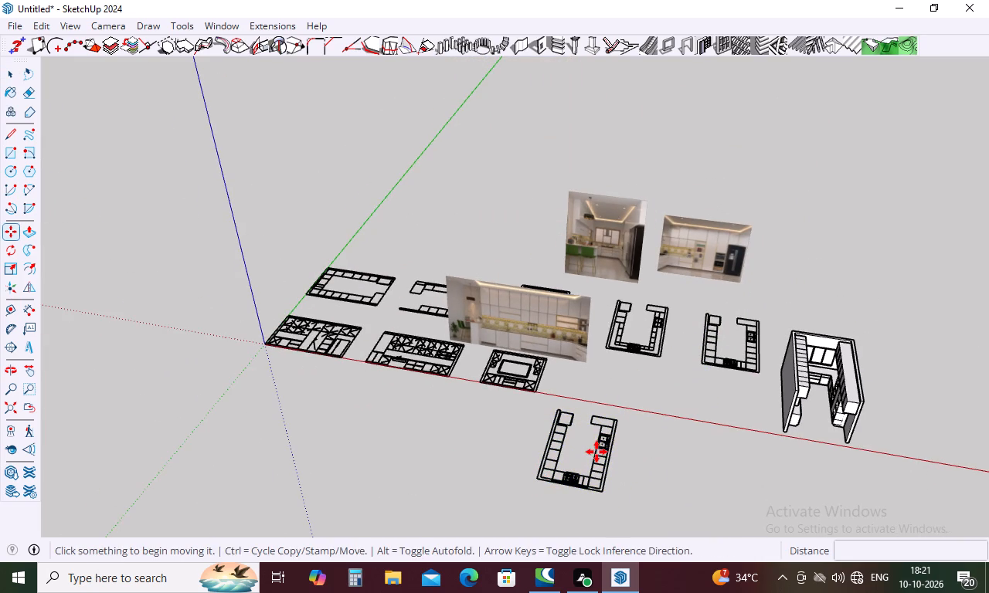
Erase the fridge outline and the adjoining wall lines from the pasted U-shaped plan.
scroll(620, 440, up, 5)
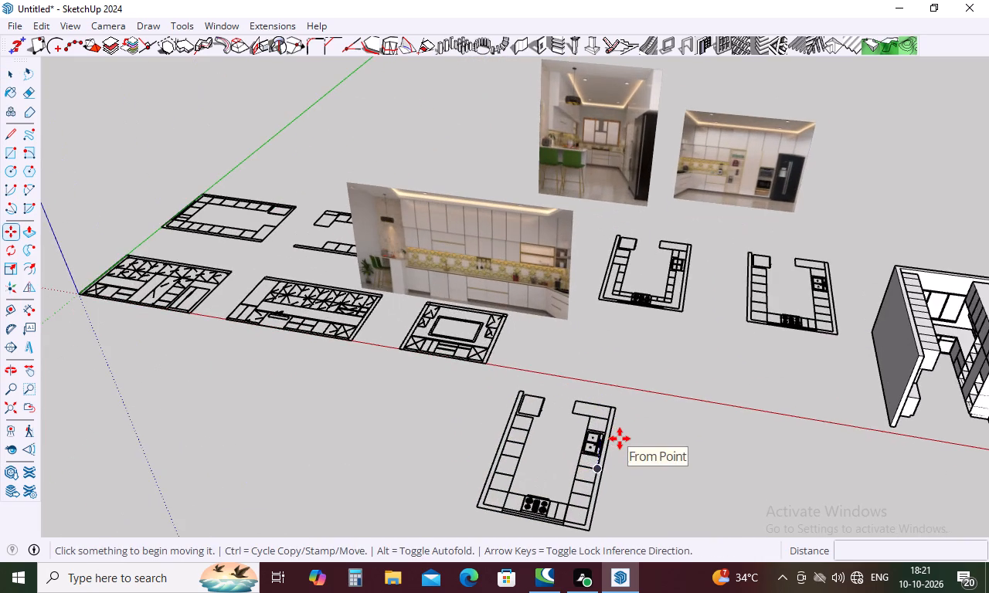
scroll(624, 425, up, 5)
key(r)
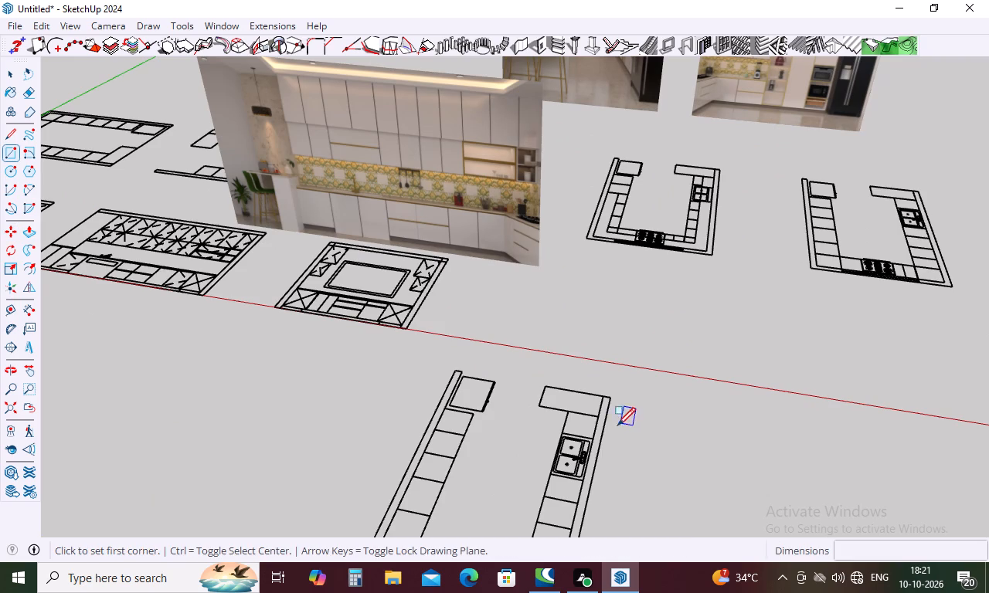
key(Escape)
key(e)
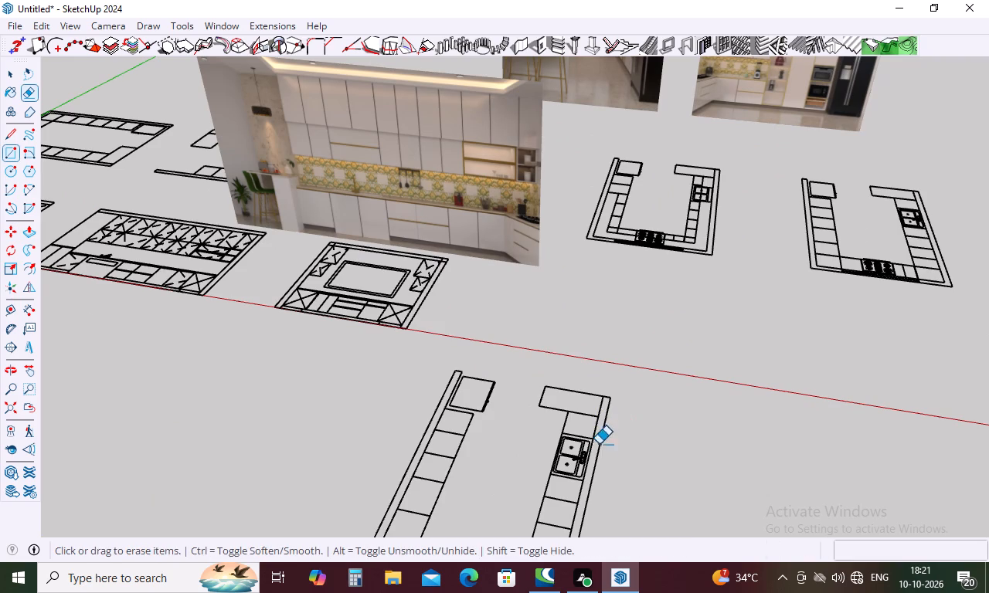
drag(495, 396, 462, 407)
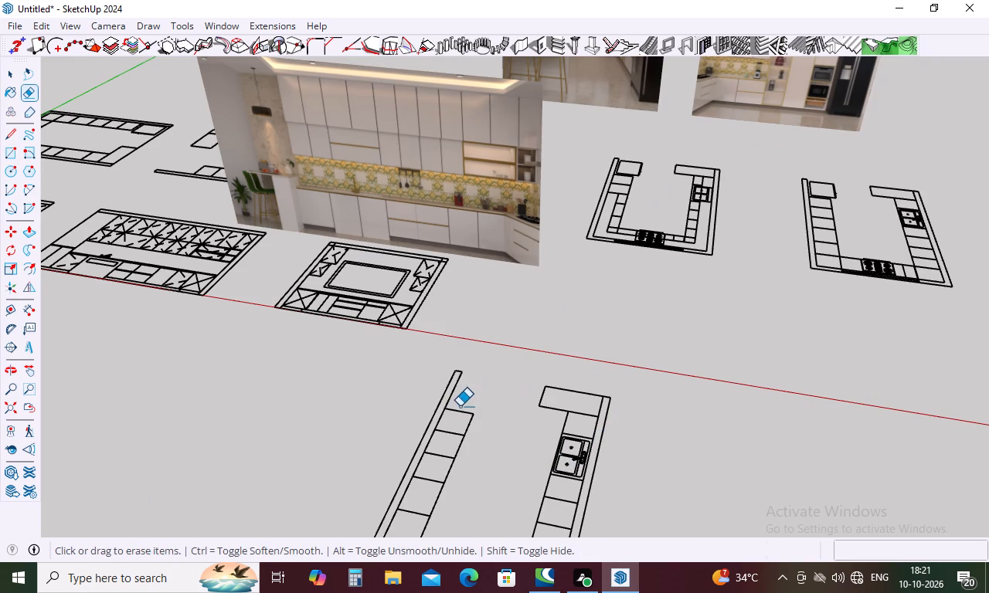
drag(459, 385, 443, 385)
drag(451, 408, 452, 422)
click(459, 371)
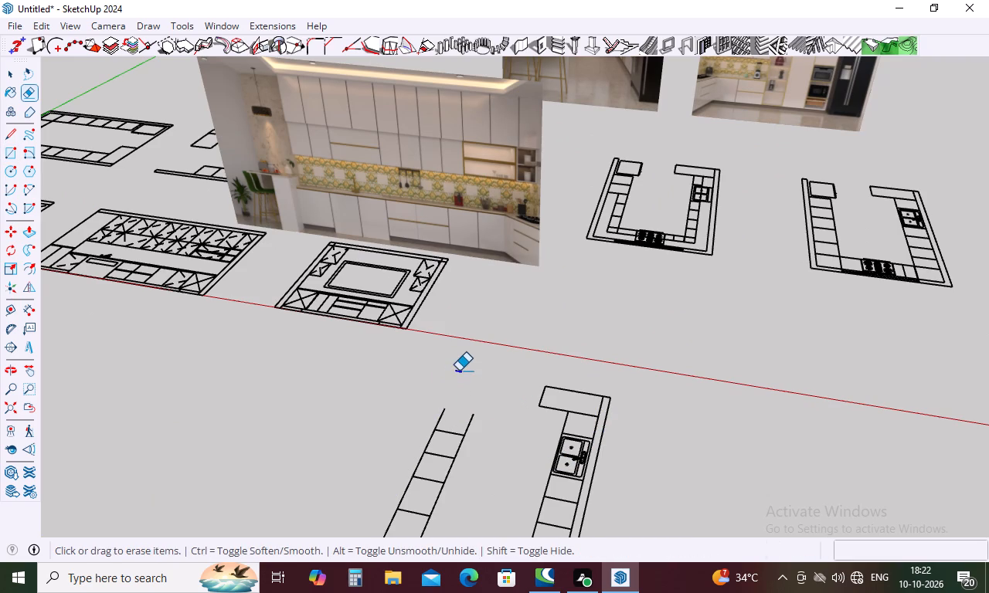
Erase the whole cabinet run on the fridge side of the pasted plan, down to the hob counter.
drag(480, 422, 420, 422)
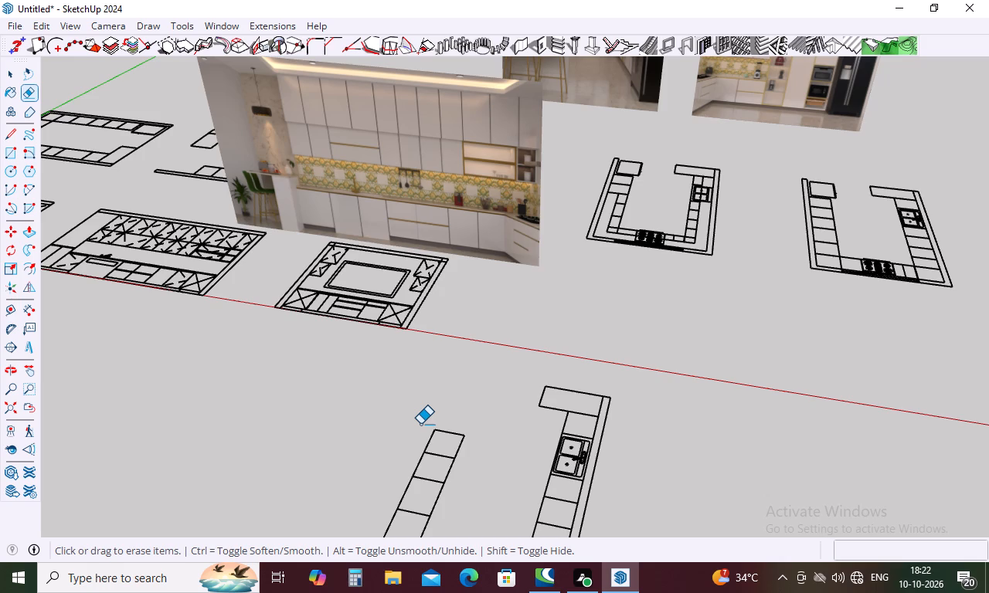
click(454, 429)
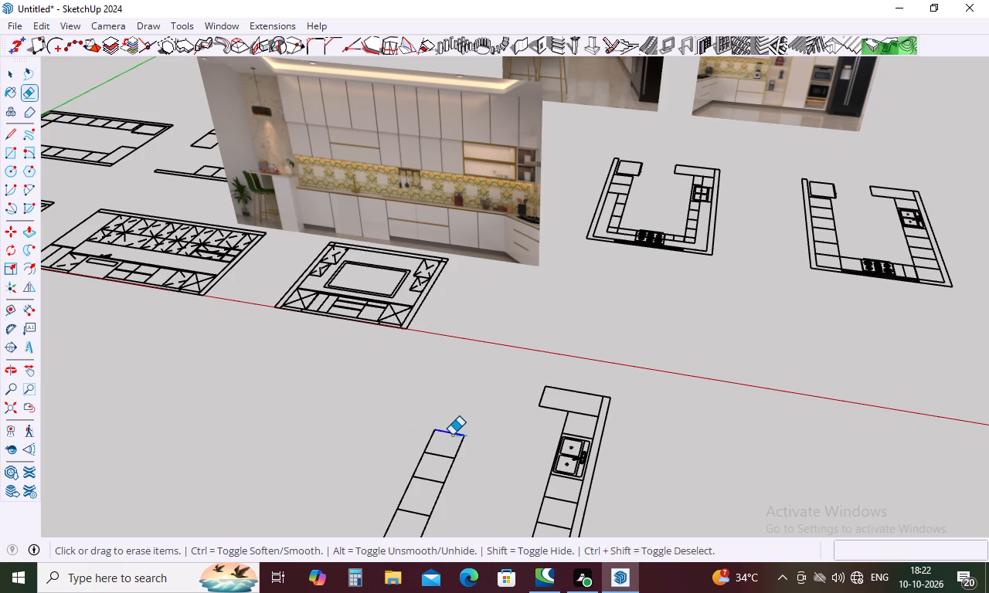
drag(452, 435, 423, 449)
click(457, 452)
drag(461, 454, 429, 471)
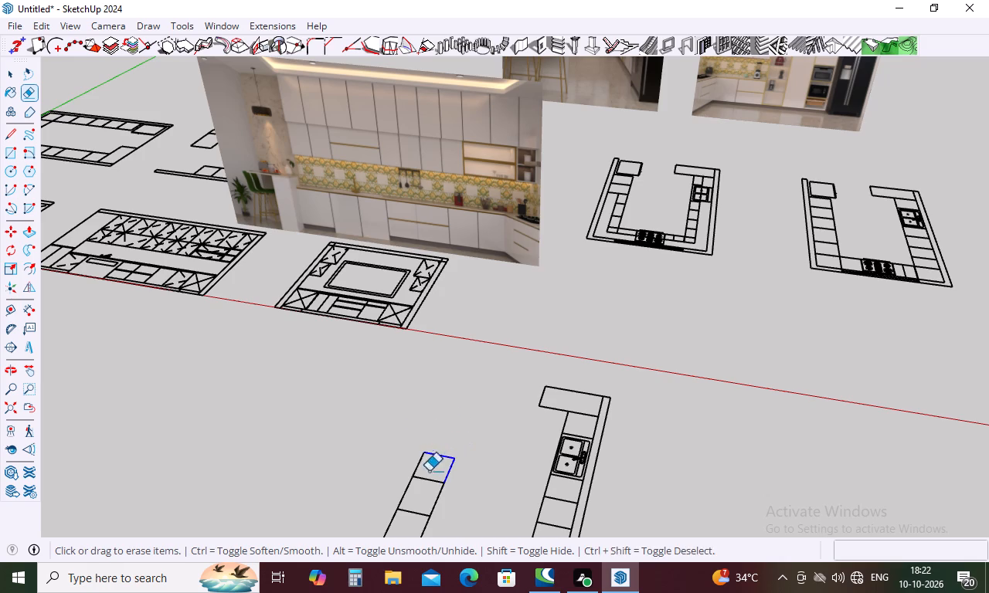
drag(429, 471, 426, 474)
drag(422, 473, 401, 476)
scroll(456, 401, down, 6)
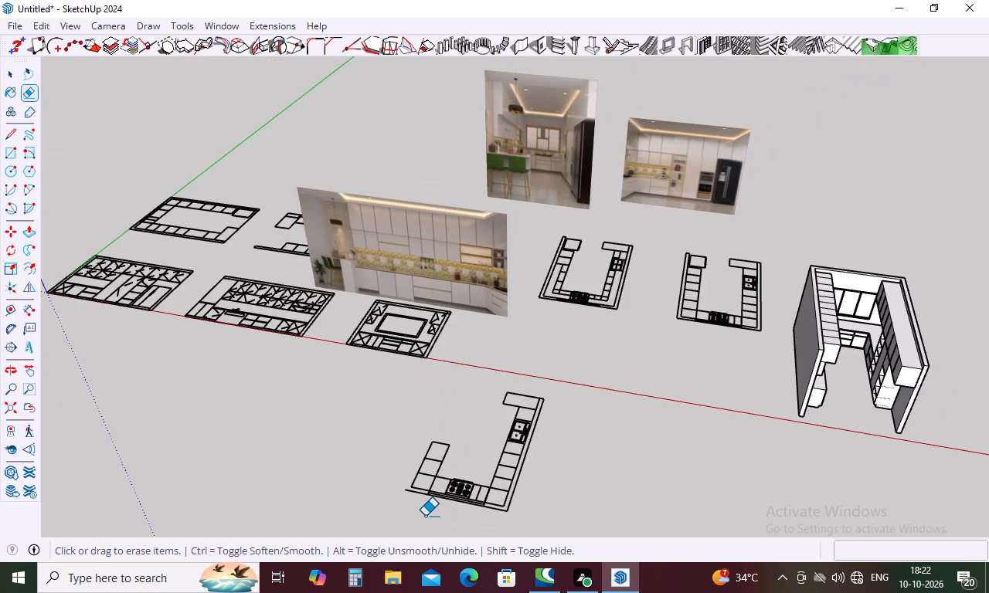
scroll(423, 517, up, 11)
click(417, 460)
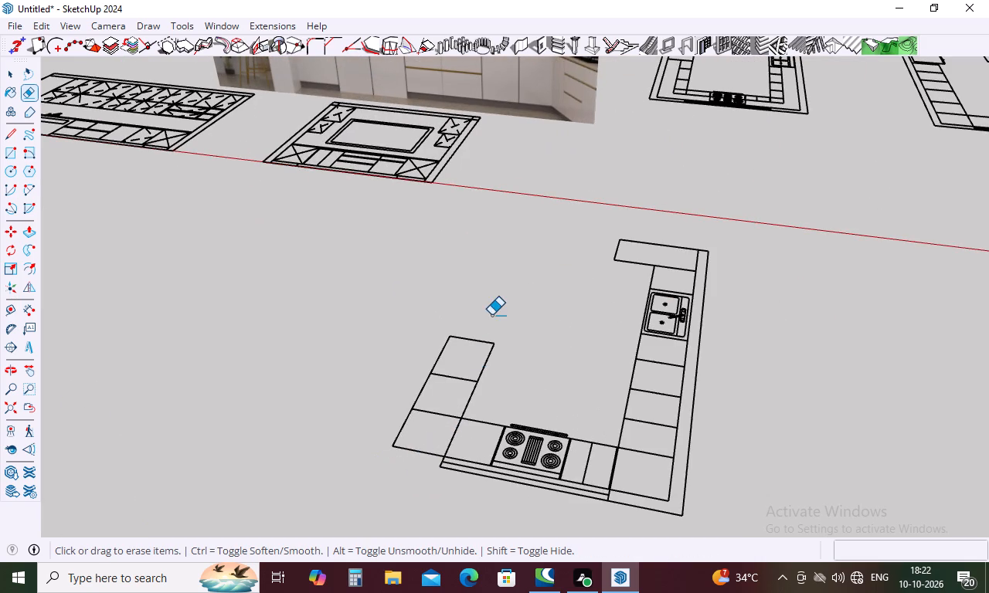
drag(490, 316, 431, 478)
drag(490, 364, 423, 378)
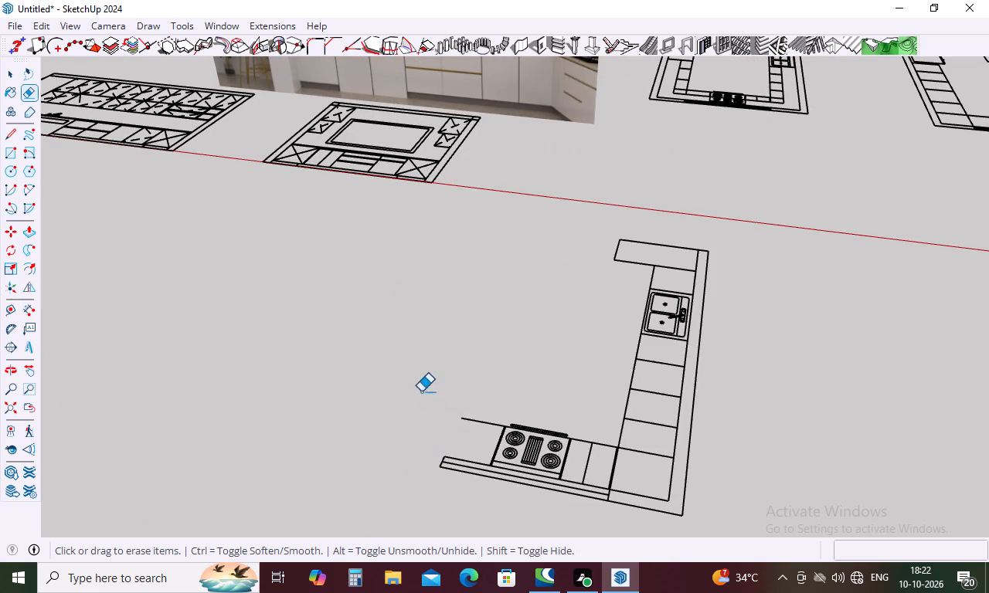
Erase the hob, its counter run and the wall lines behind it from the pasted plan.
drag(468, 415, 453, 501)
drag(457, 464, 427, 469)
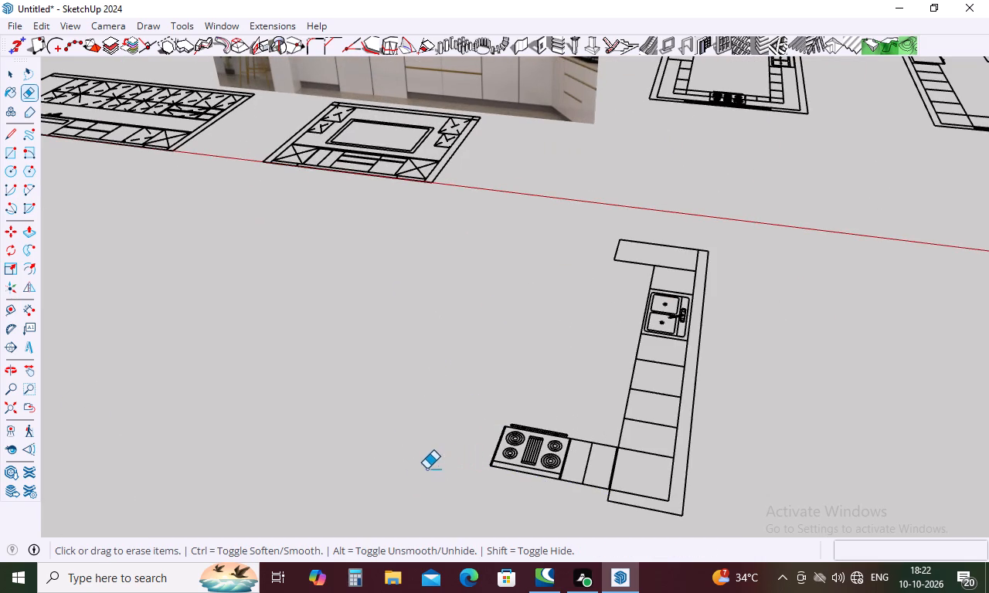
drag(530, 408, 530, 465)
drag(570, 458, 478, 446)
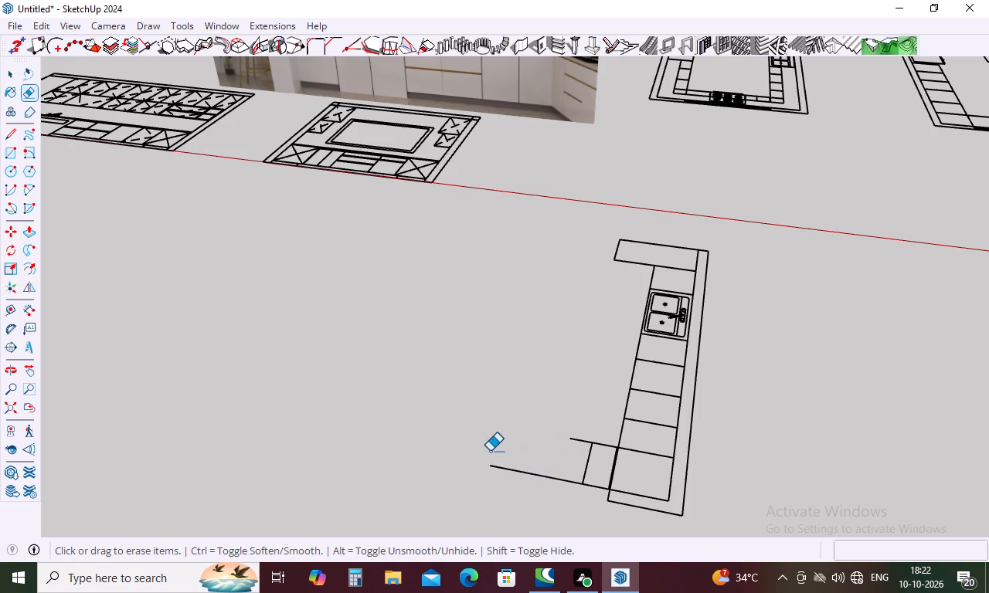
drag(520, 459, 518, 495)
drag(647, 470, 525, 470)
drag(595, 435, 596, 469)
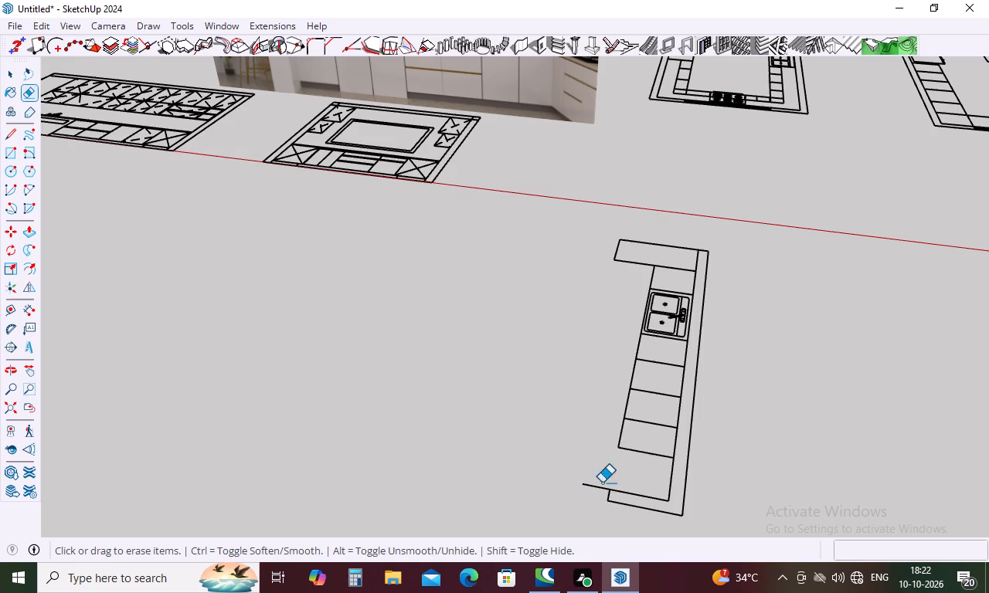
drag(630, 486, 630, 535)
drag(619, 495, 583, 501)
drag(584, 478, 596, 503)
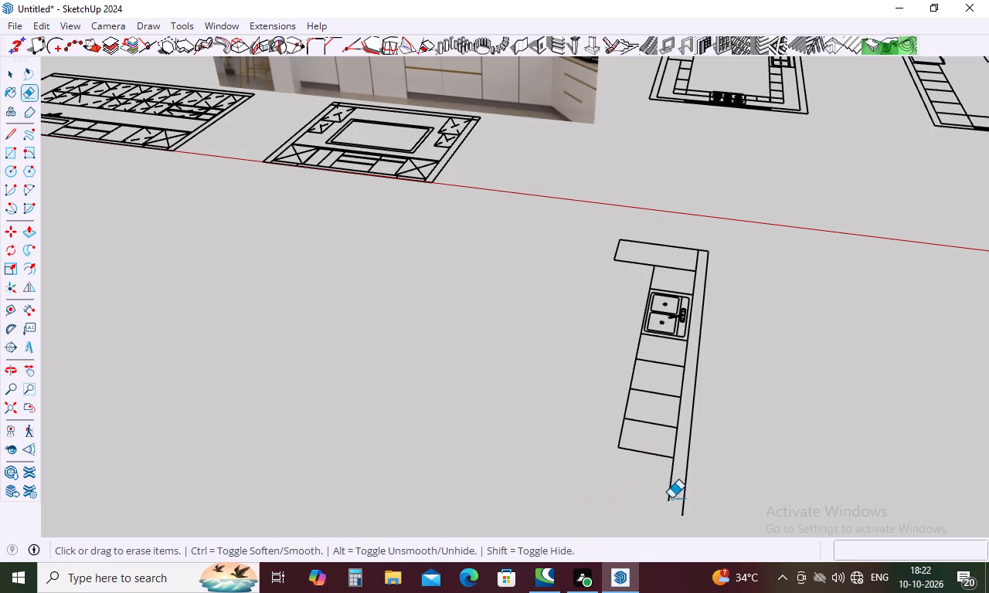
Erase the sink, the cabinet divisions of its run and the outer wall line from the pasted plan.
drag(691, 487, 650, 484)
drag(657, 442, 654, 477)
drag(661, 415, 659, 453)
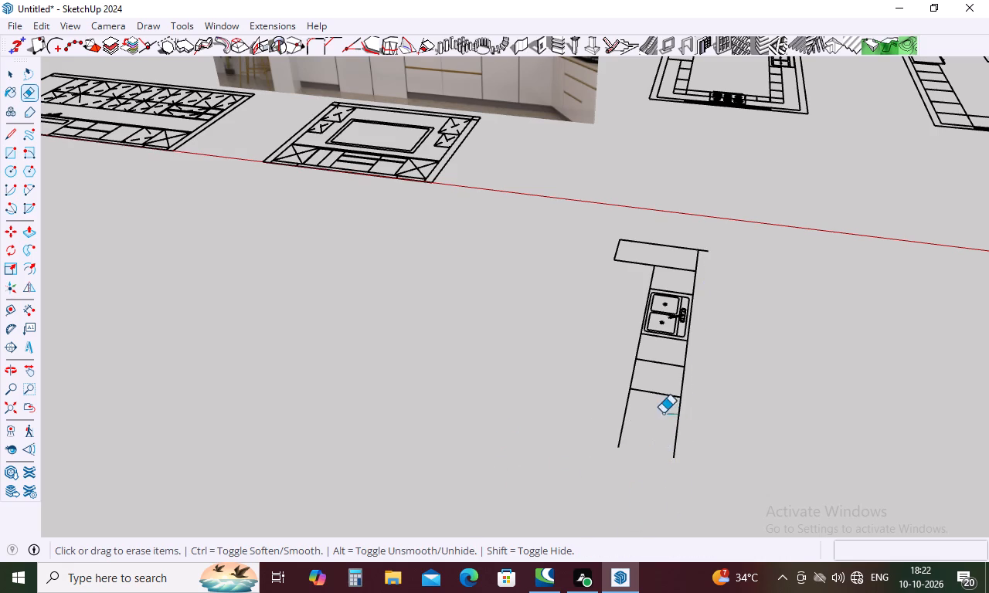
drag(683, 413, 594, 417)
drag(647, 387, 647, 409)
drag(660, 349, 654, 393)
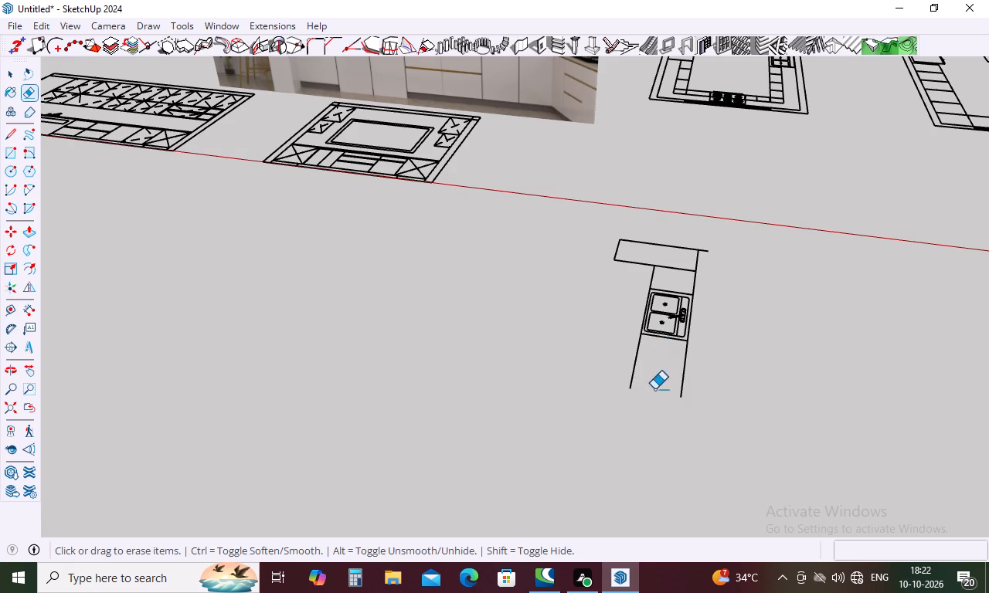
drag(647, 351, 594, 371)
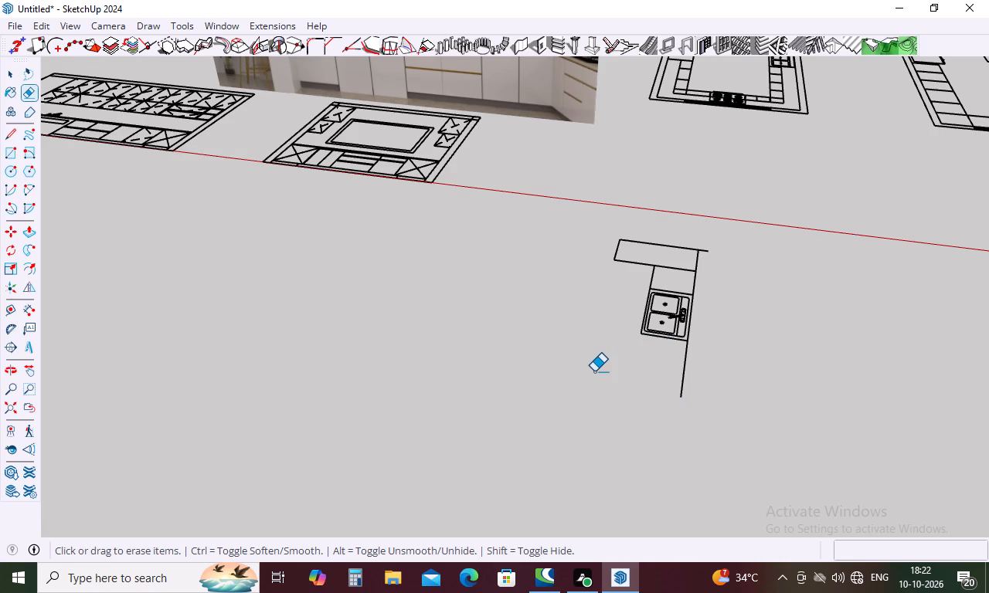
drag(691, 376, 681, 380)
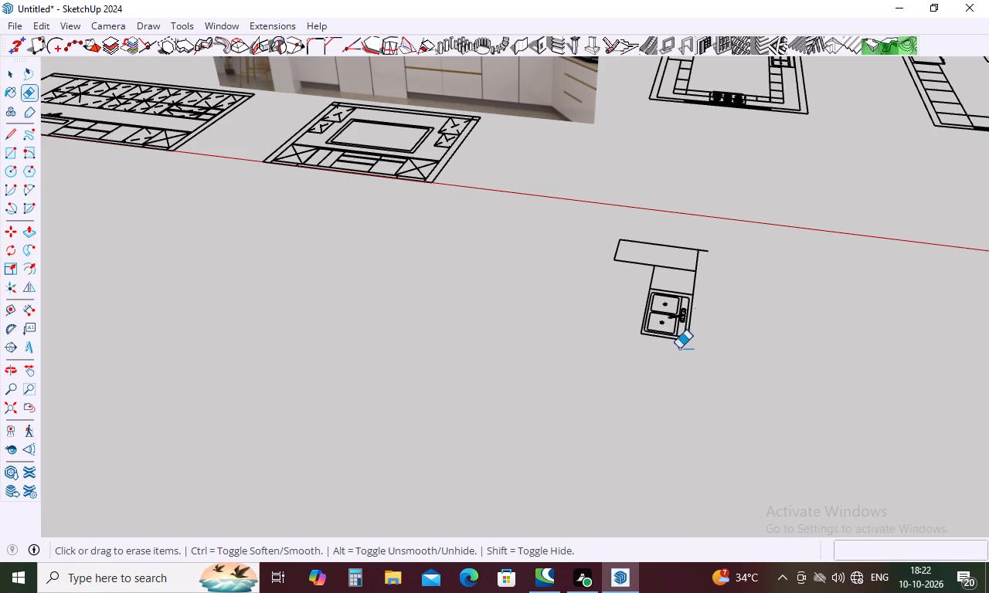
drag(695, 315, 621, 311)
drag(668, 320, 668, 351)
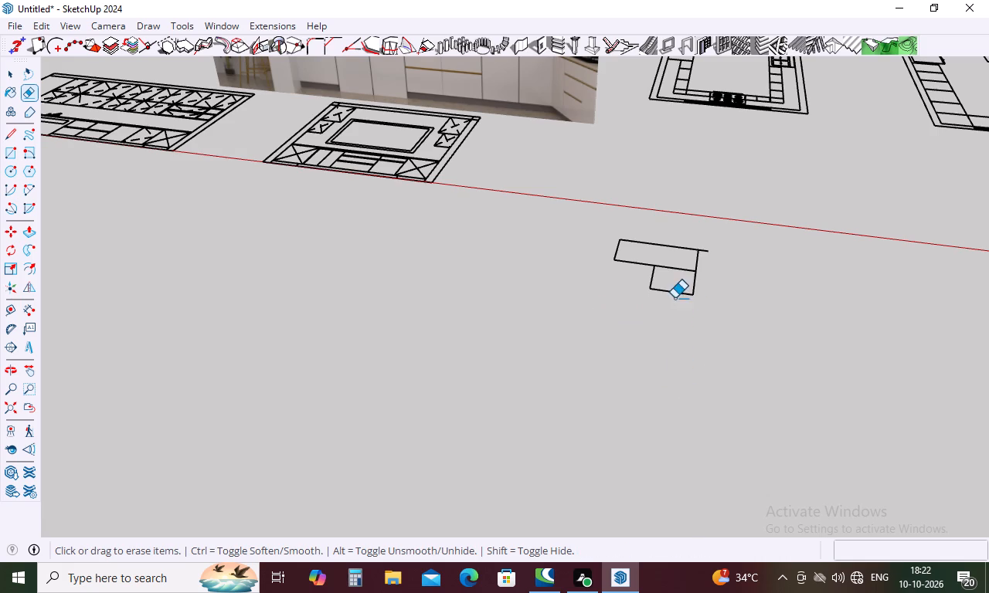
click(677, 291)
Erase the stray line ends around the breakfast counter so only its closed rectangle remains.
scroll(690, 247, up, 4)
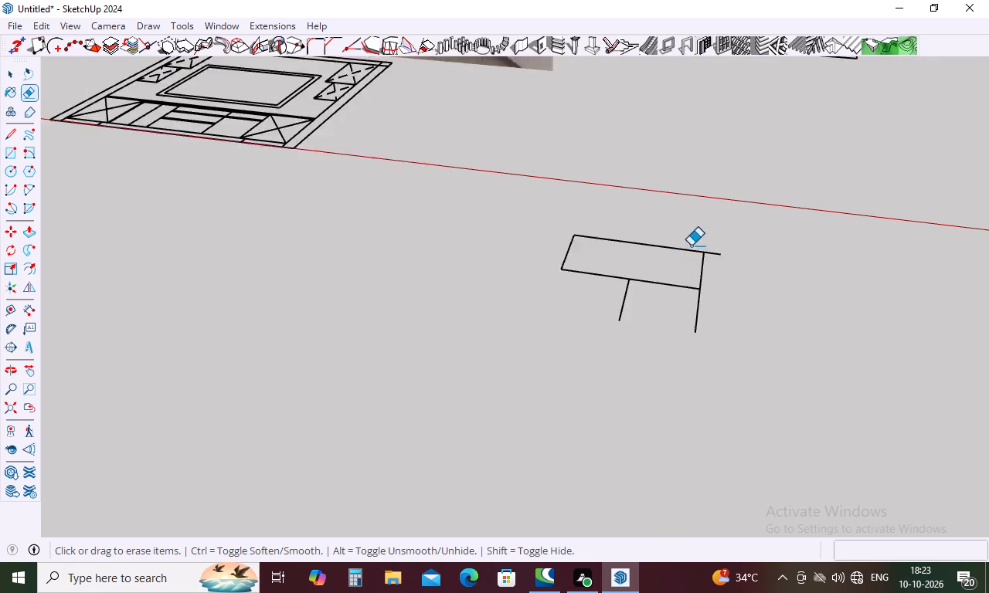
scroll(691, 246, up, 8)
drag(723, 251, 725, 283)
drag(722, 349, 668, 395)
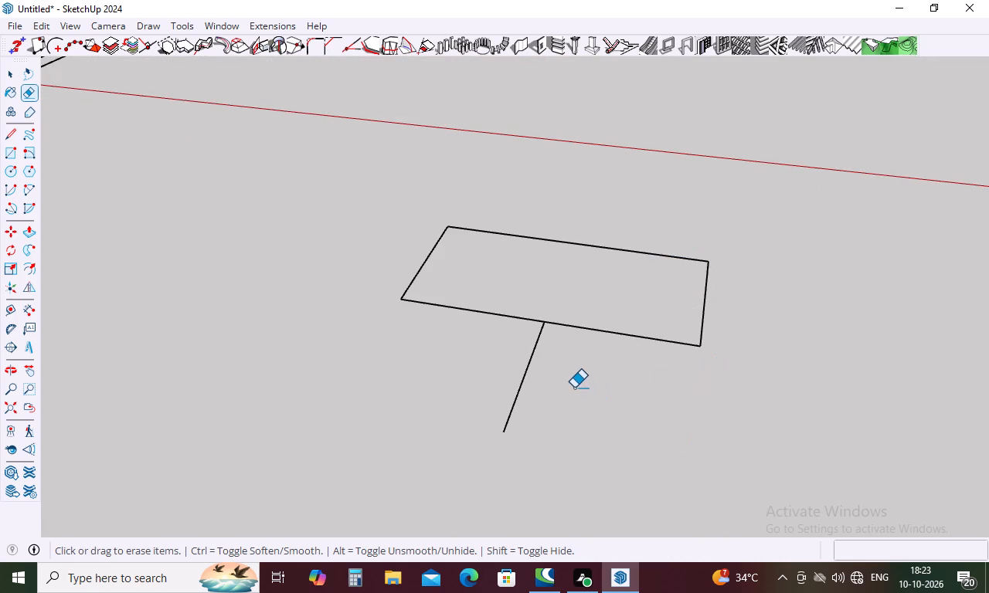
drag(562, 380, 512, 389)
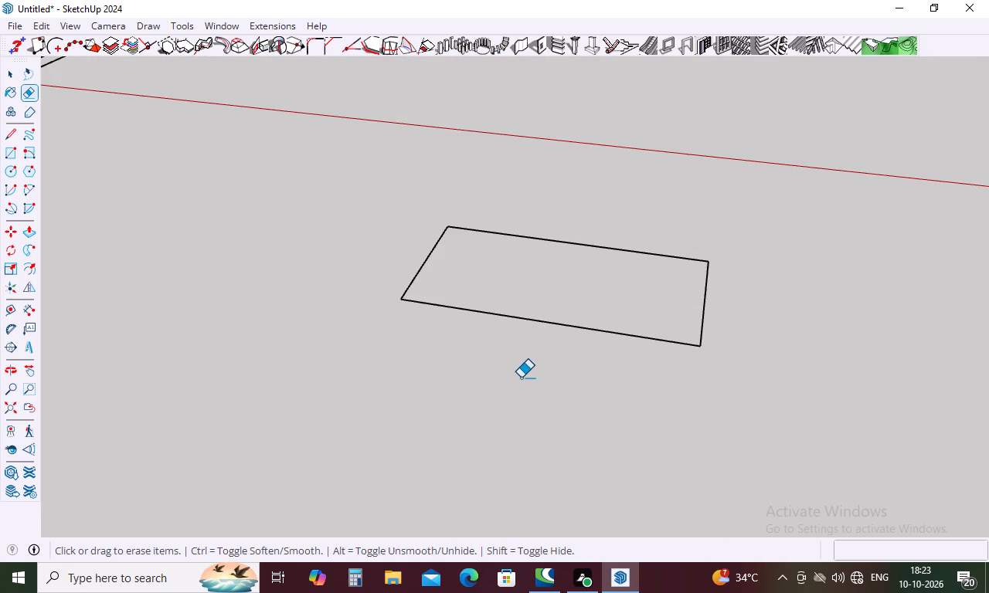
key(Escape)
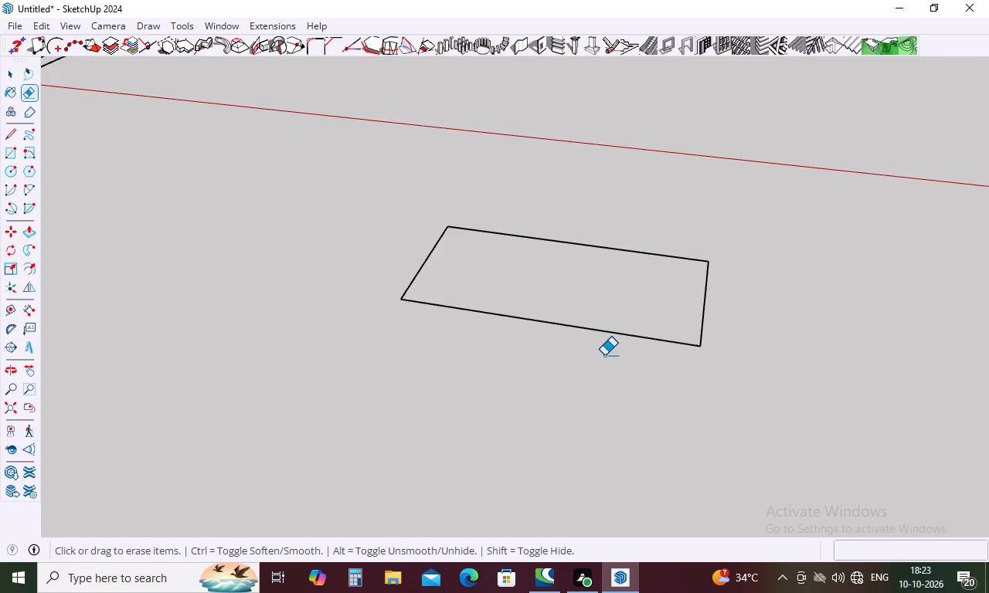
Measure the breakfast counter's height in the sink-wall elevation drawing with the Dimension tool.
scroll(612, 342, down, 4)
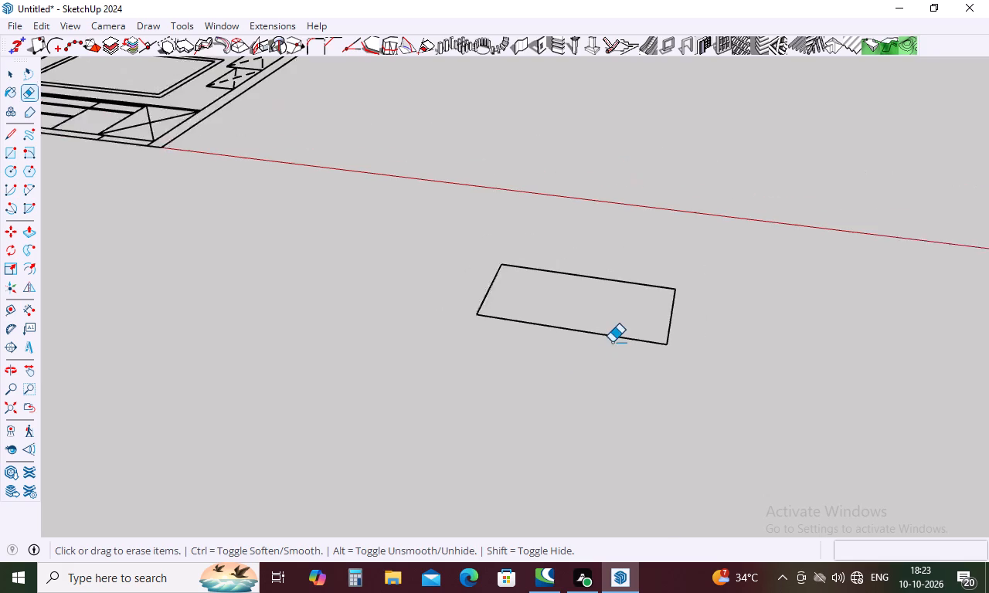
scroll(612, 342, down, 2)
click(33, 312)
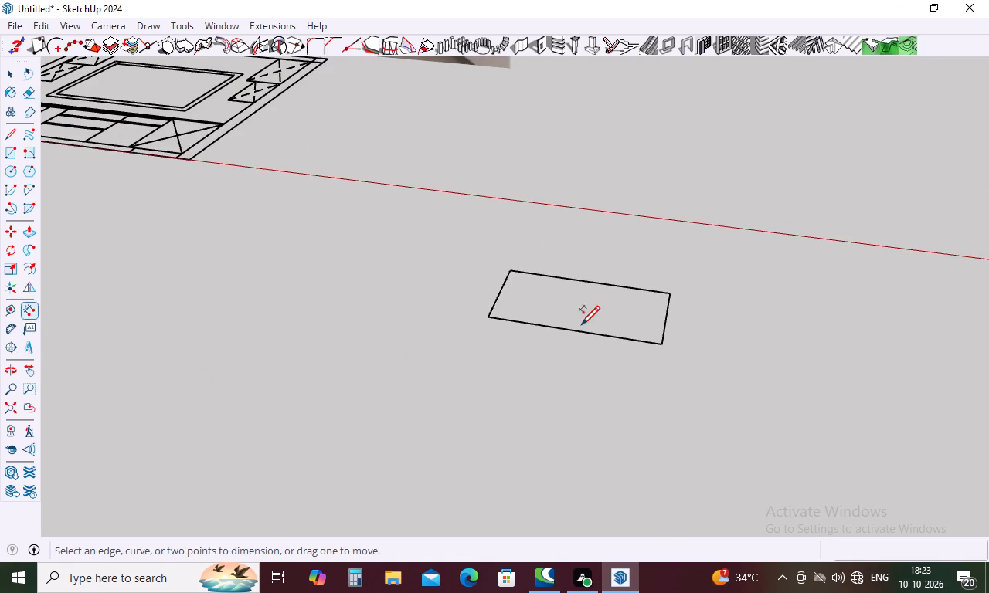
scroll(603, 324, down, 5)
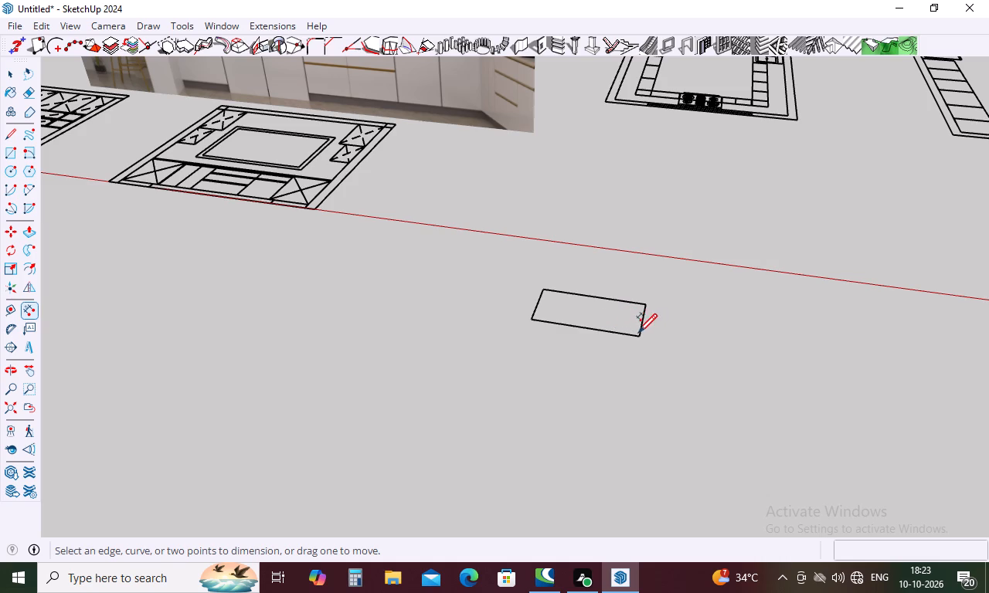
scroll(654, 333, down, 5)
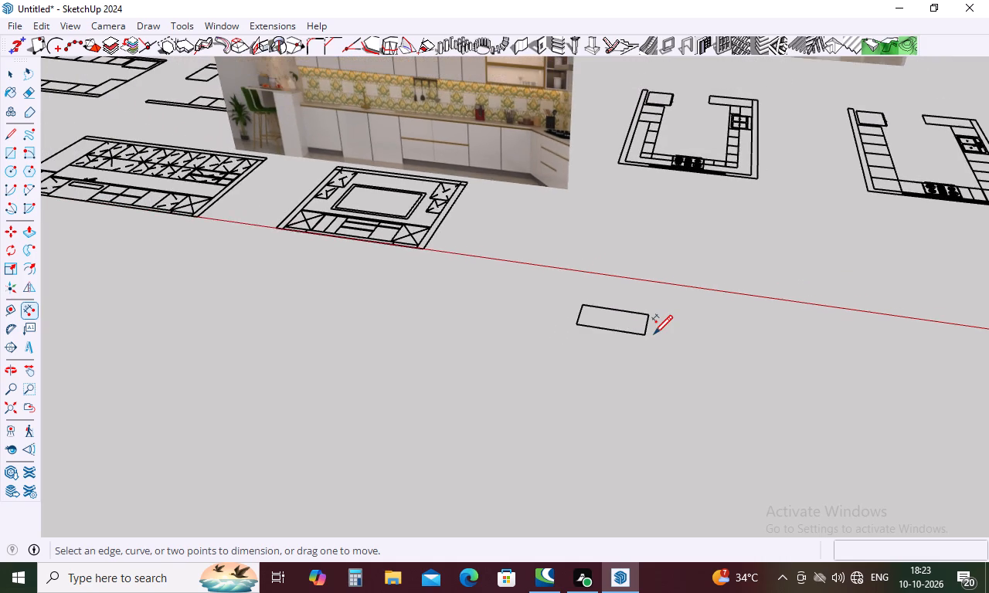
scroll(650, 337, down, 5)
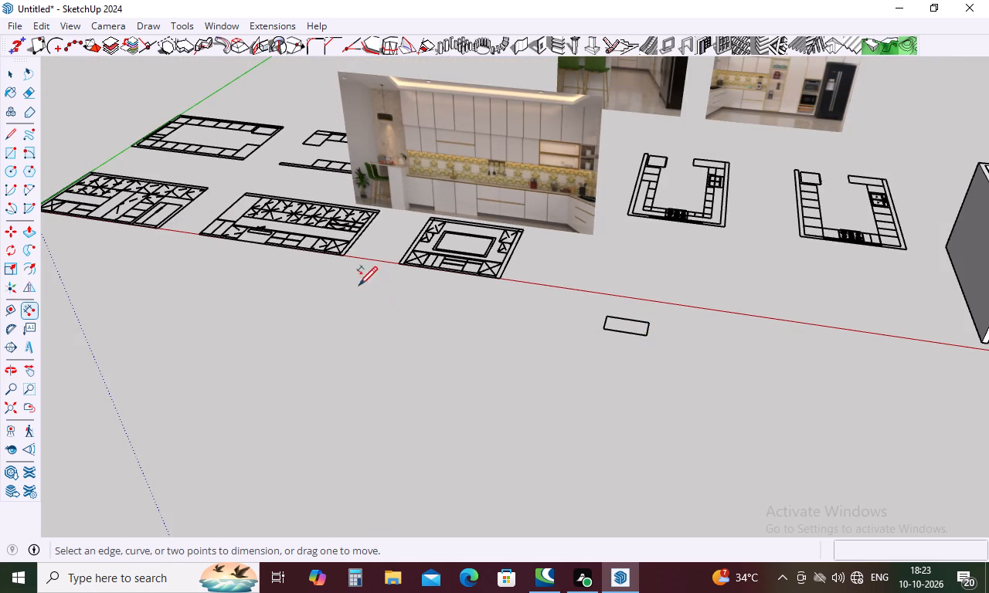
scroll(189, 212, up, 13)
scroll(262, 226, up, 12)
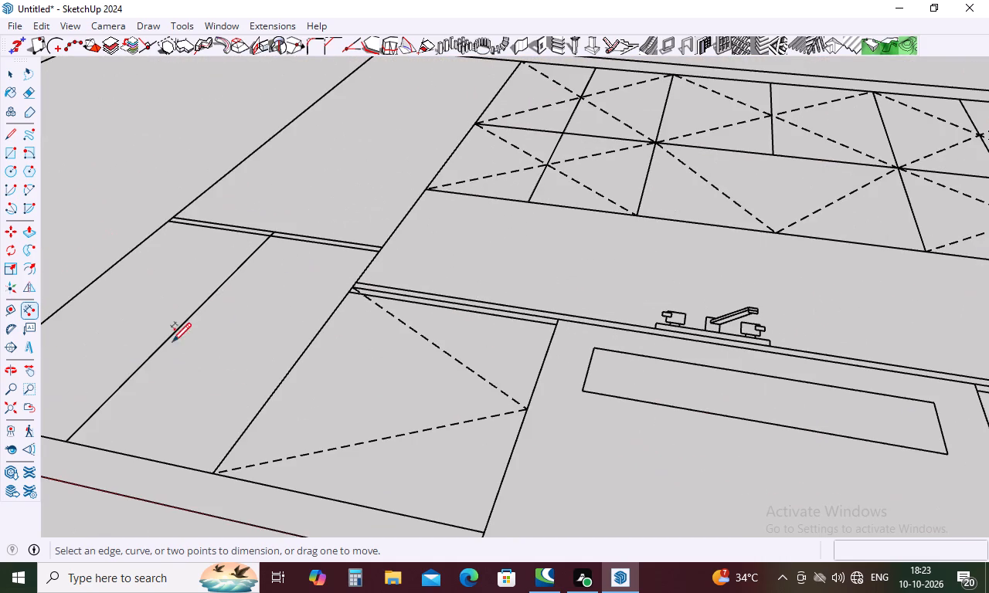
drag(66, 442, 69, 429)
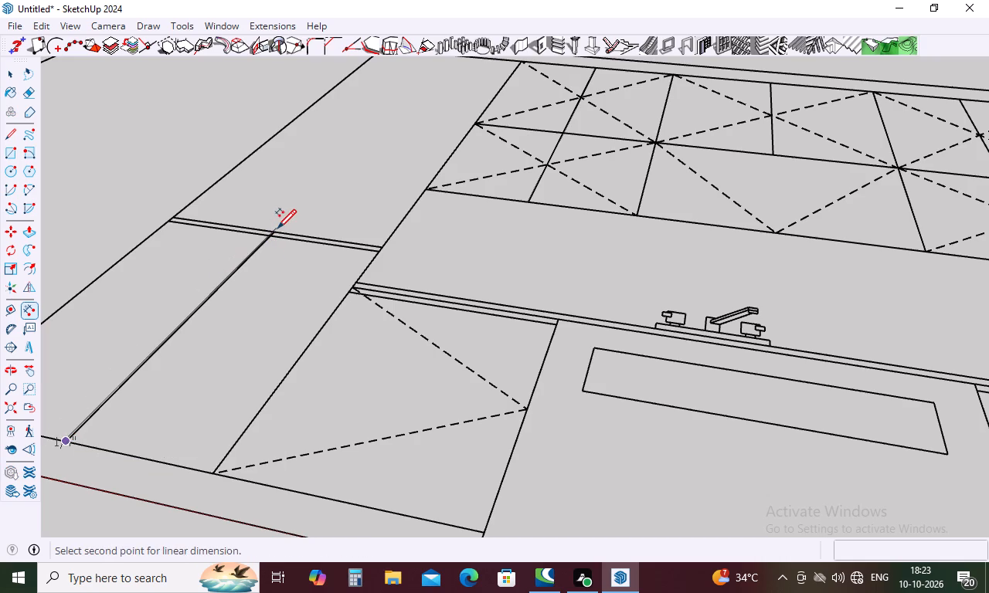
scroll(274, 227, up, 11)
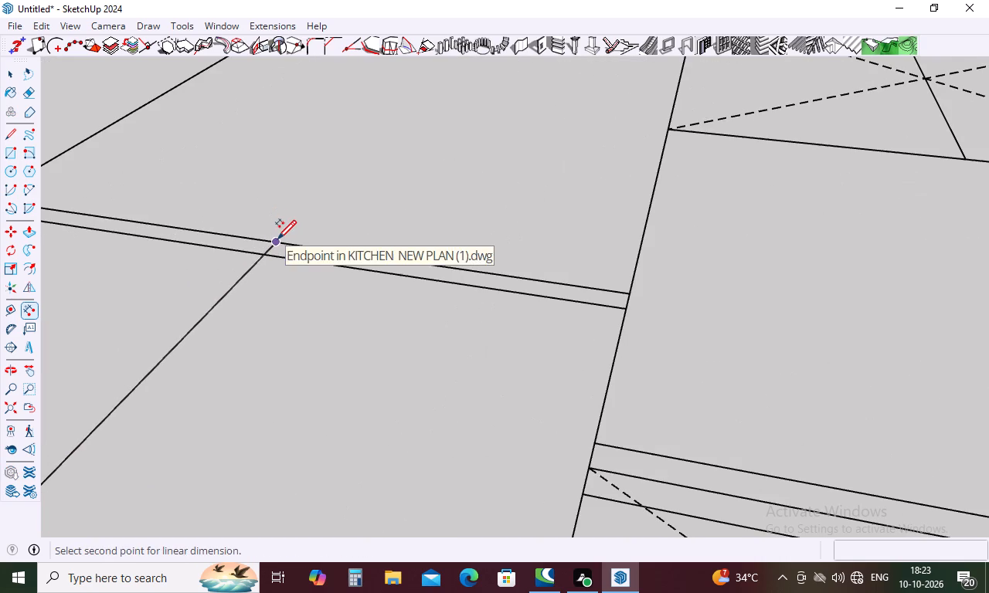
click(277, 238)
scroll(426, 213, down, 11)
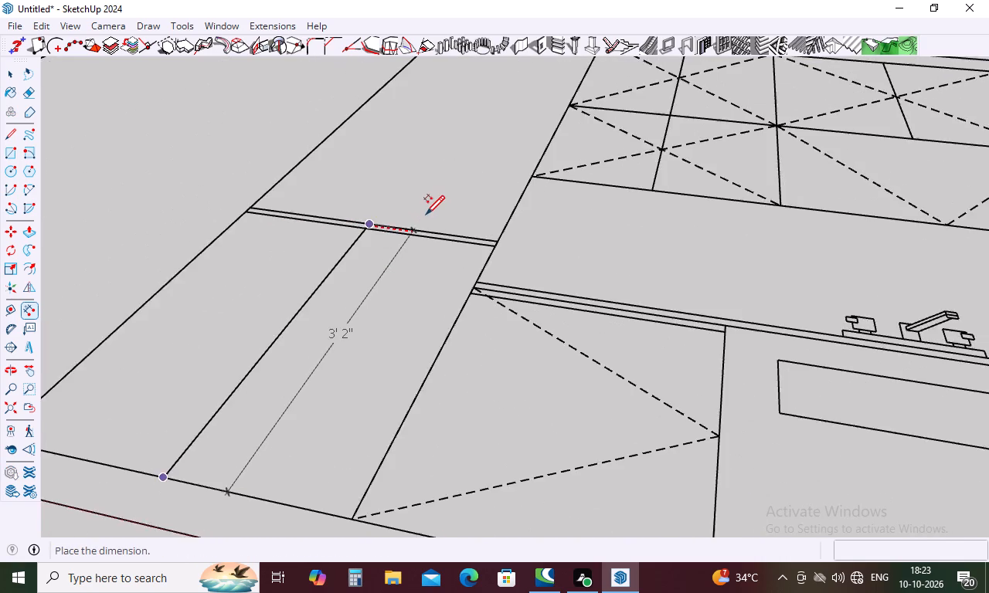
key(Escape)
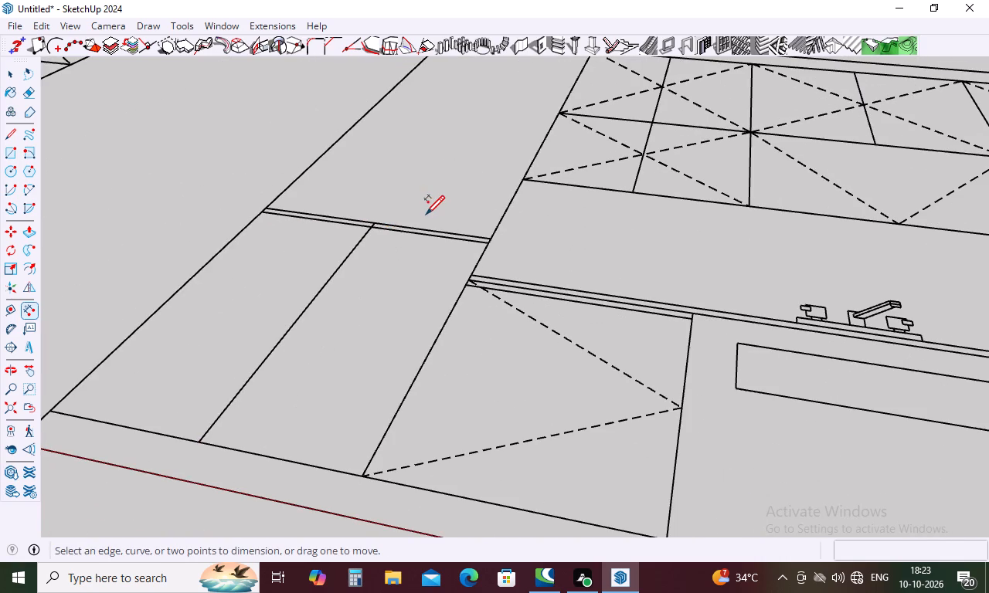
scroll(381, 222, down, 18)
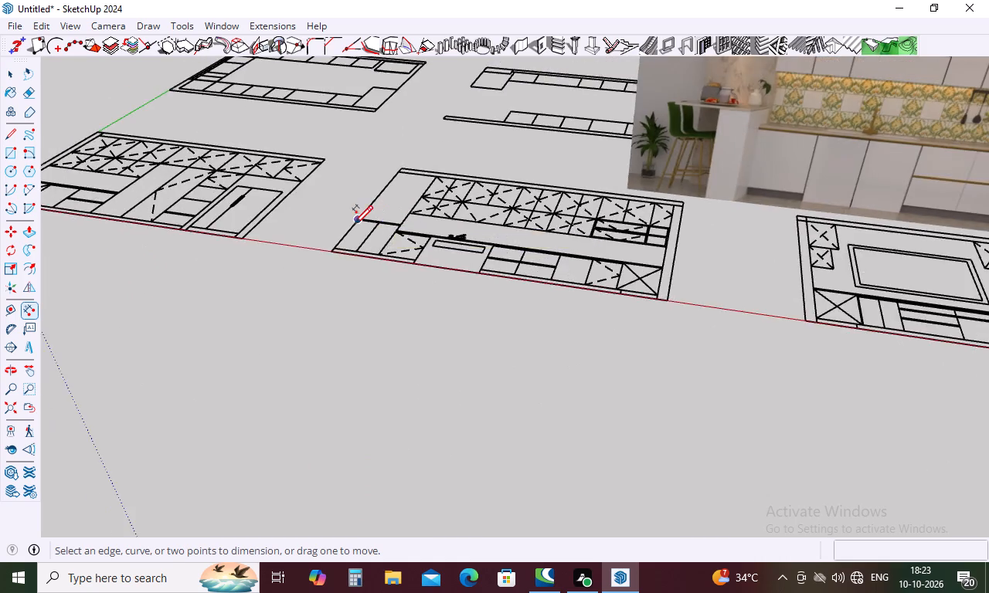
scroll(352, 223, down, 6)
key(space)
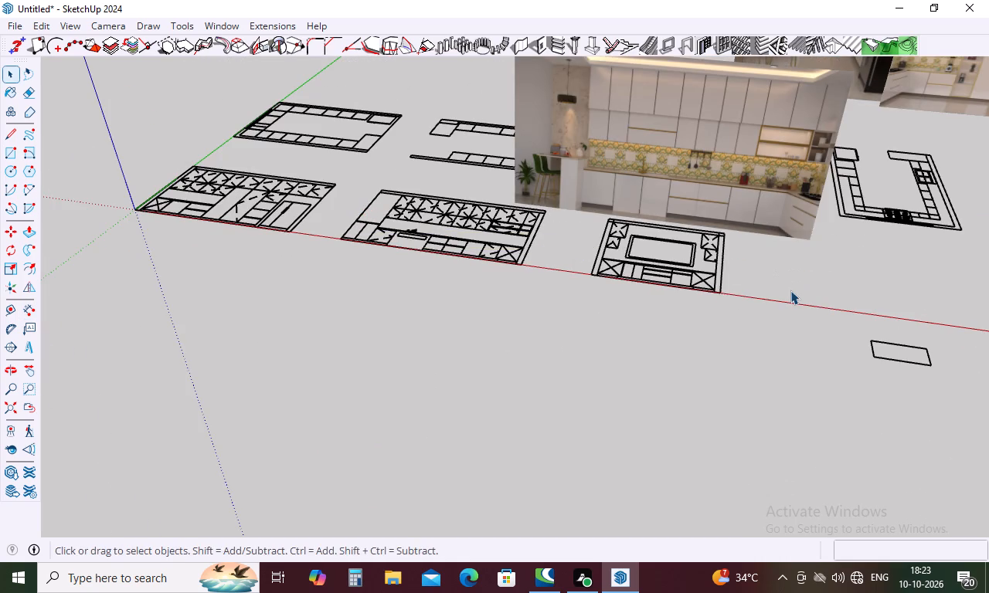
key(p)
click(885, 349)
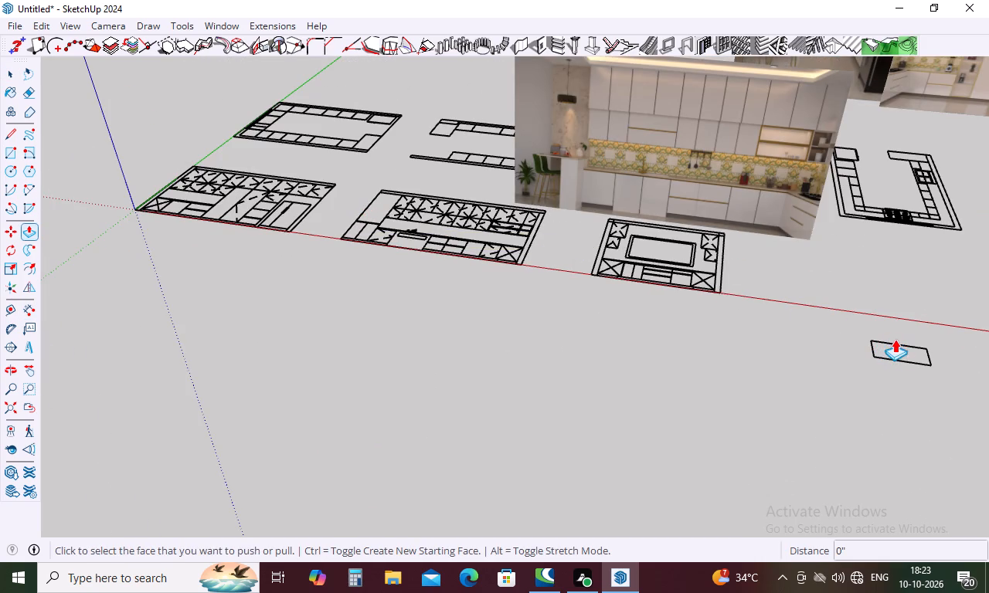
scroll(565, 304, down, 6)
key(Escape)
Draw a 4' by 2' rectangle over the breakfast counter outline, corner to opposite corner, to give it a face.
scroll(810, 299, up, 6)
scroll(726, 330, up, 6)
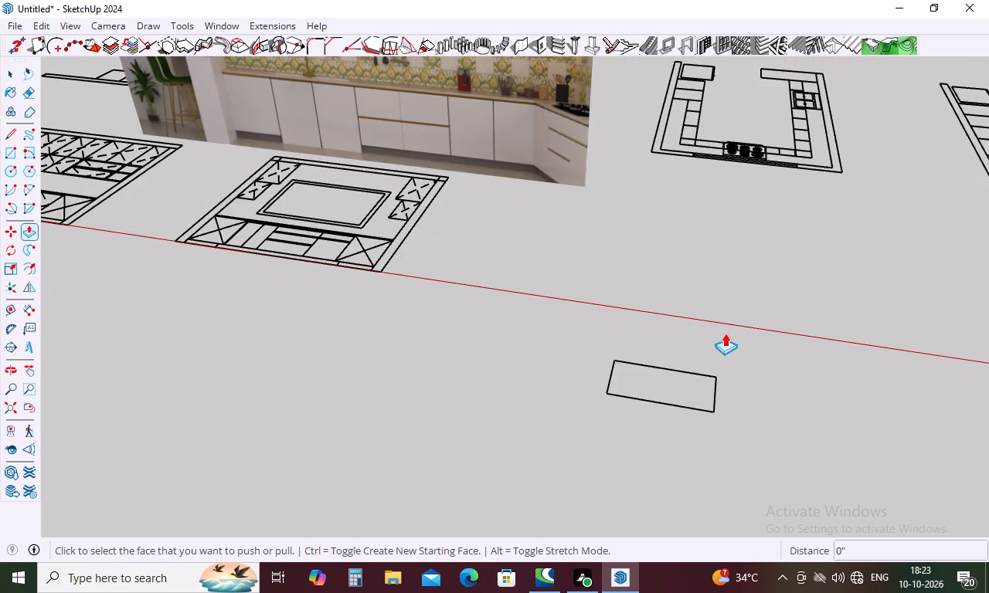
key(r)
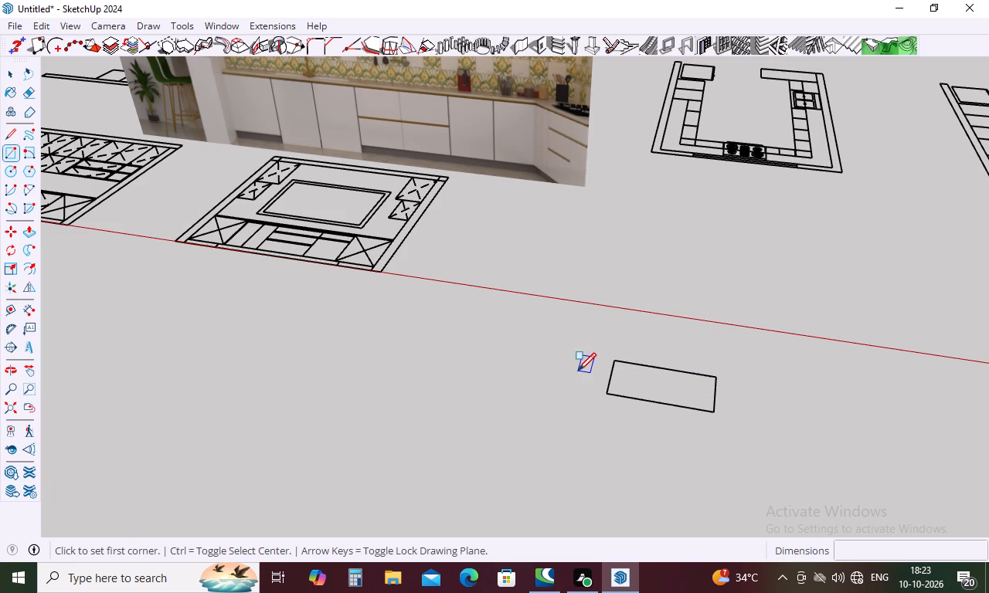
click(610, 363)
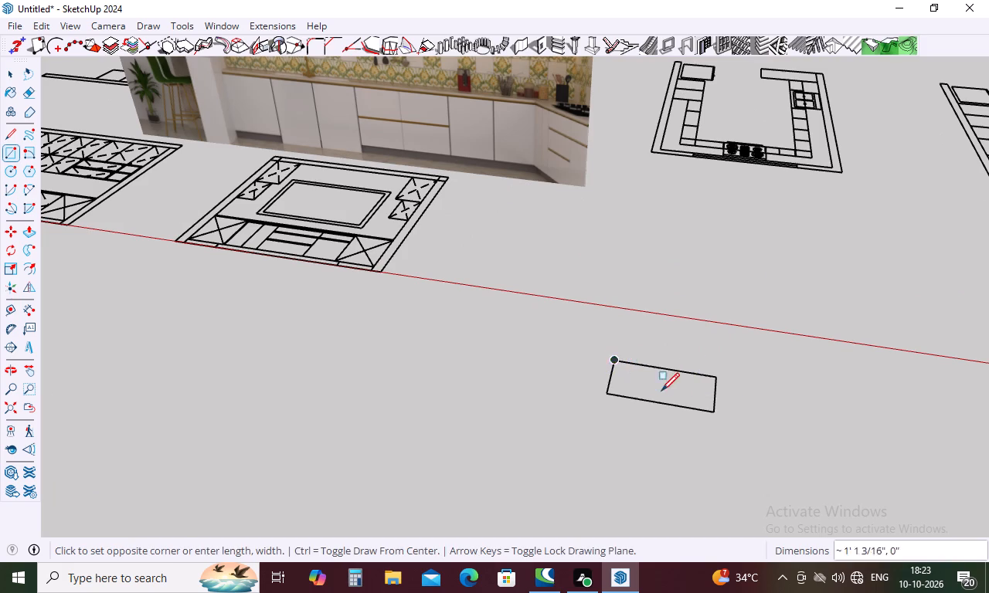
click(712, 411)
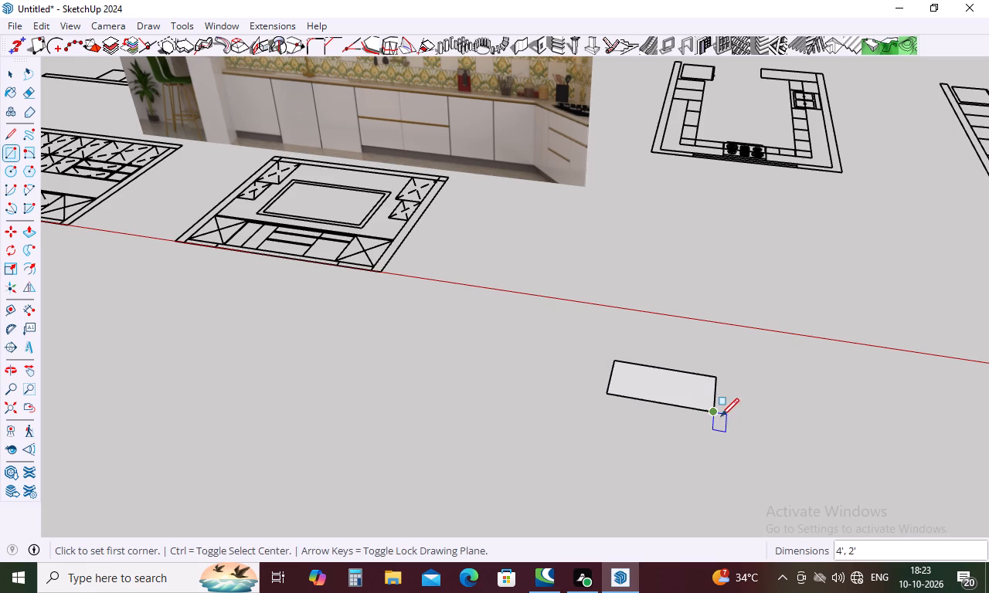
Push/Pull the breakfast counter's rectangular face up 3' into a solid block.
key(p)
drag(686, 397, 687, 377)
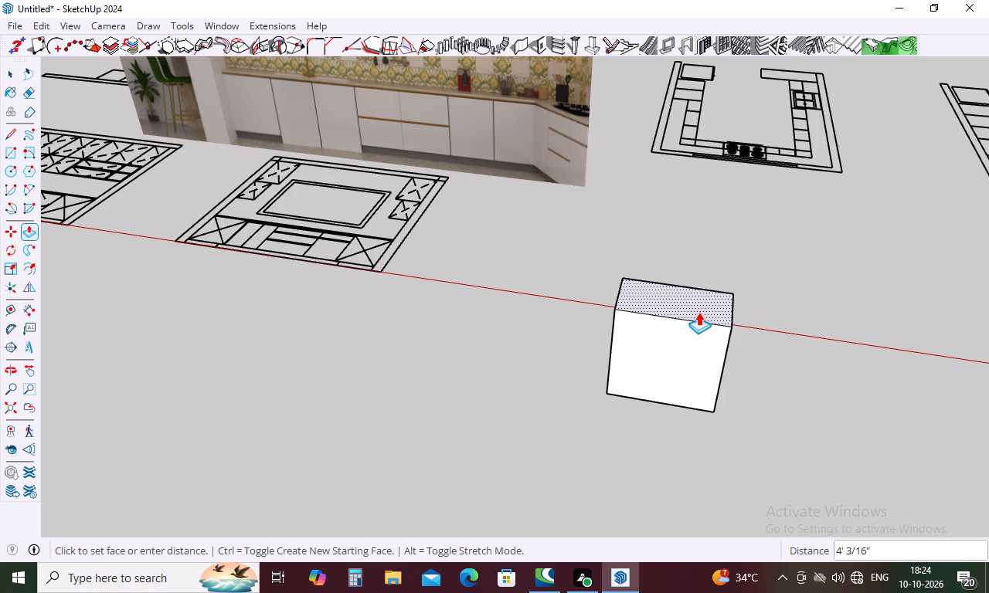
text(3')
key(Return)
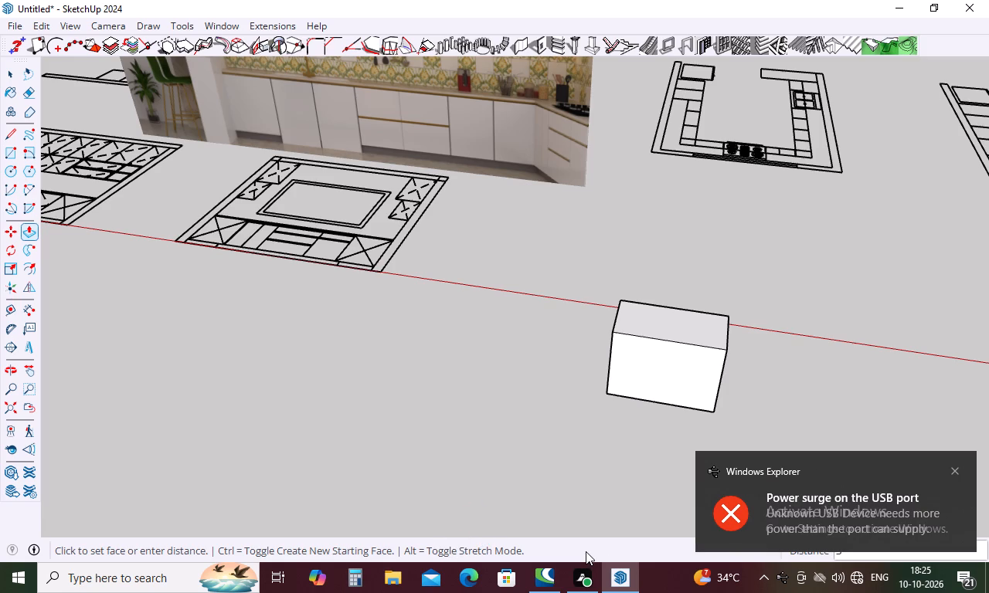
scroll(644, 388, down, 1)
middle_drag(647, 413, 666, 375)
scroll(671, 374, up, 1)
key(Escape)
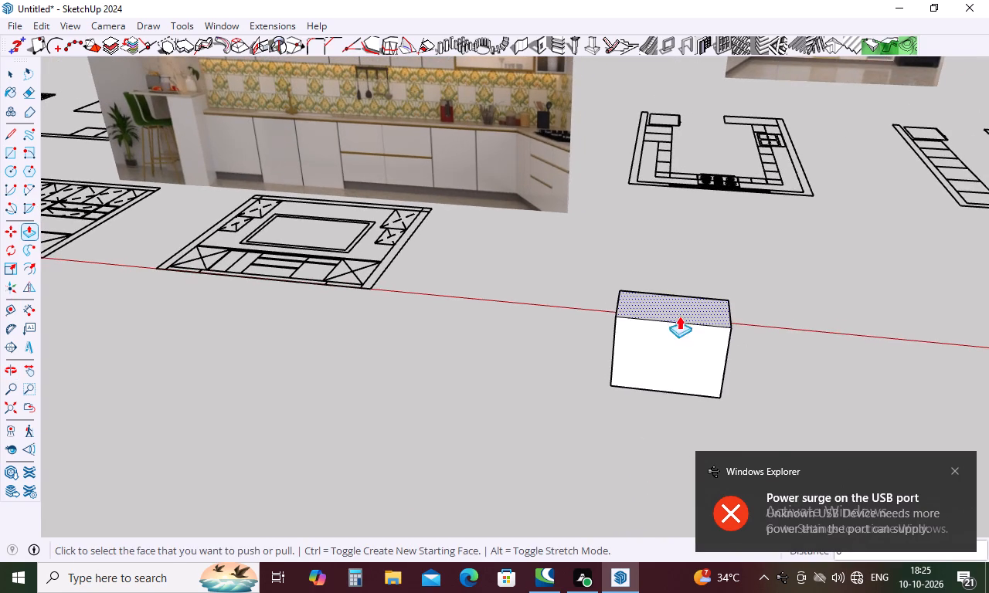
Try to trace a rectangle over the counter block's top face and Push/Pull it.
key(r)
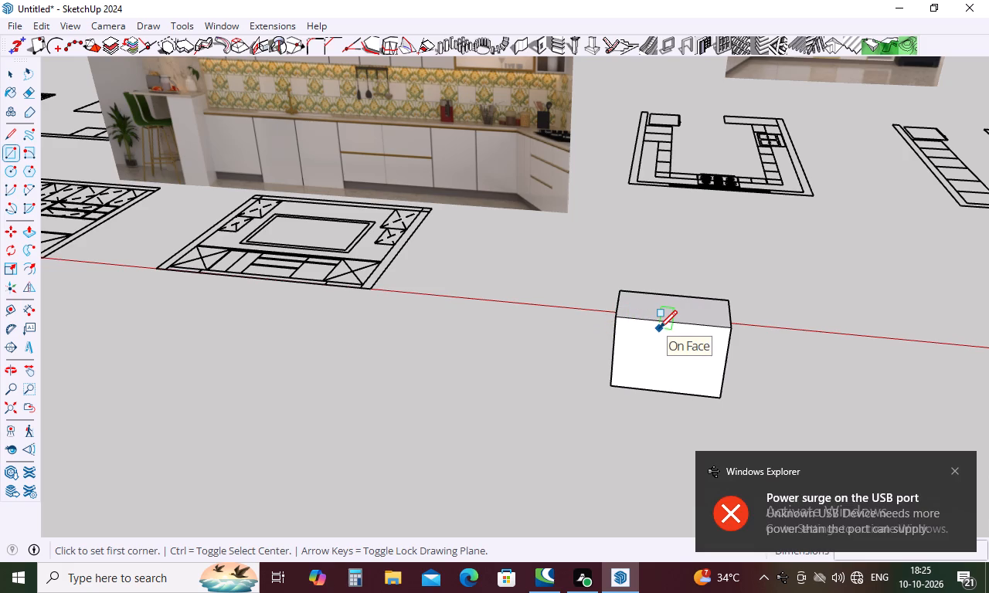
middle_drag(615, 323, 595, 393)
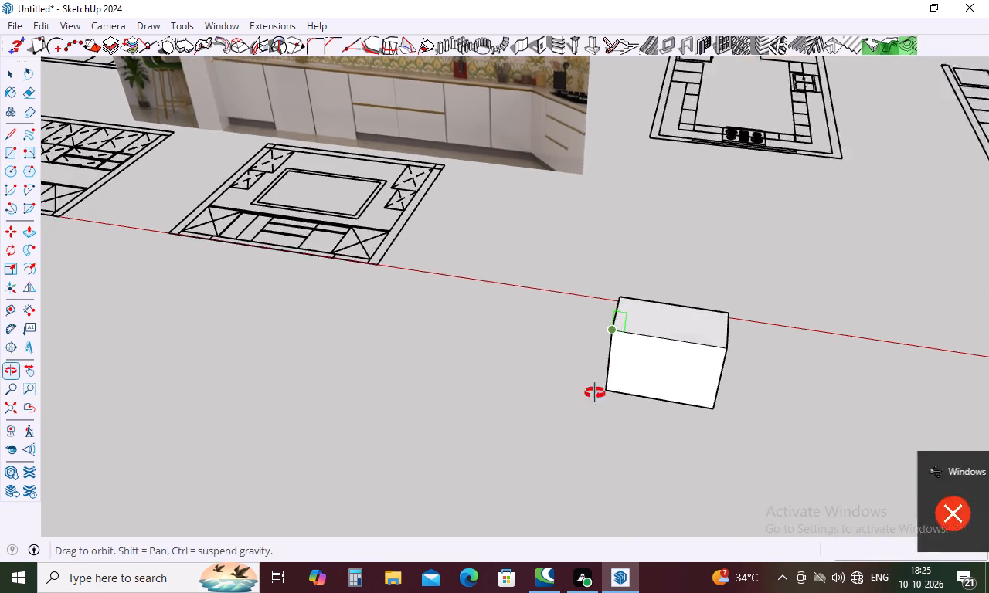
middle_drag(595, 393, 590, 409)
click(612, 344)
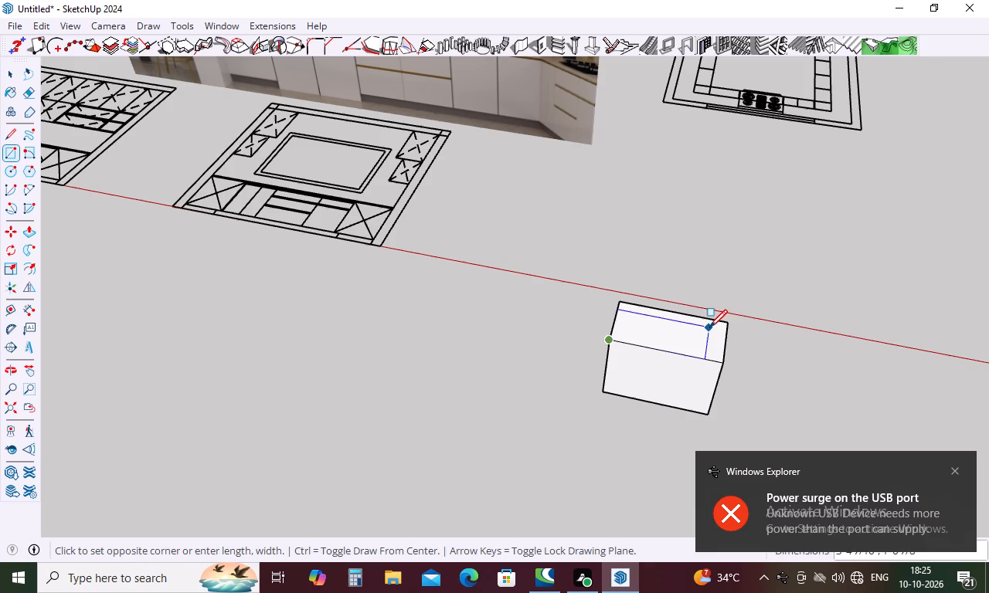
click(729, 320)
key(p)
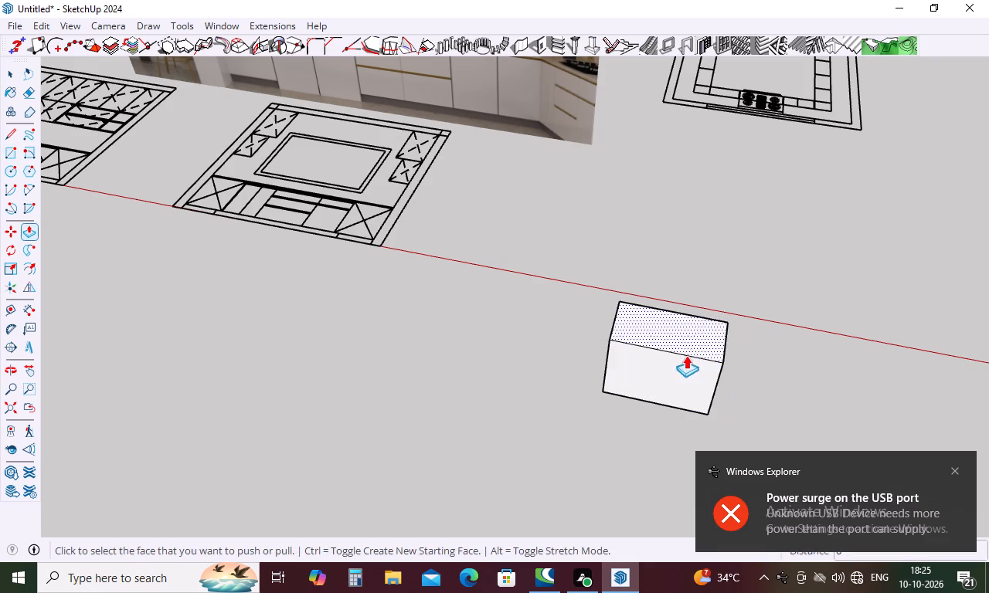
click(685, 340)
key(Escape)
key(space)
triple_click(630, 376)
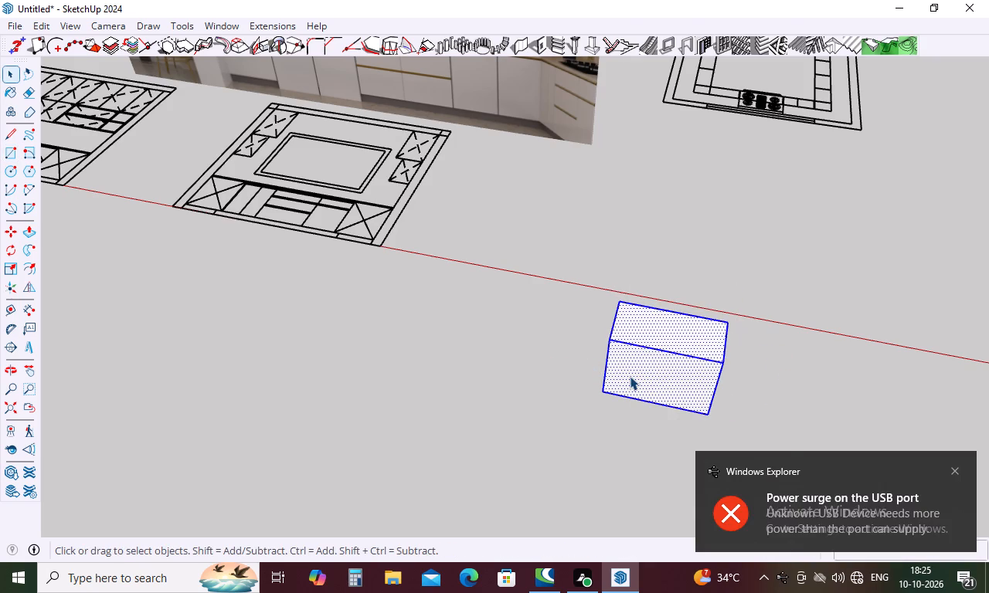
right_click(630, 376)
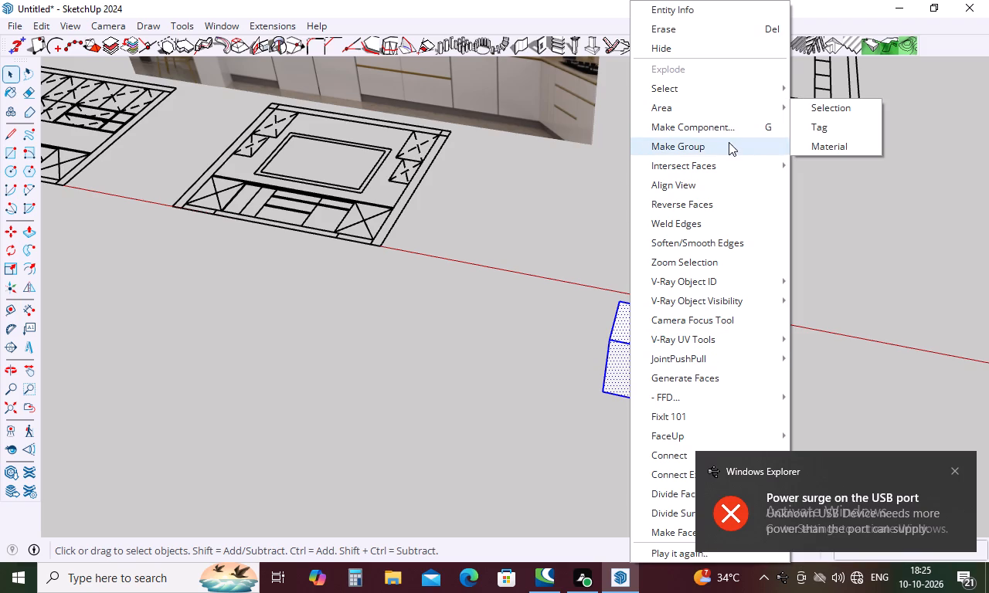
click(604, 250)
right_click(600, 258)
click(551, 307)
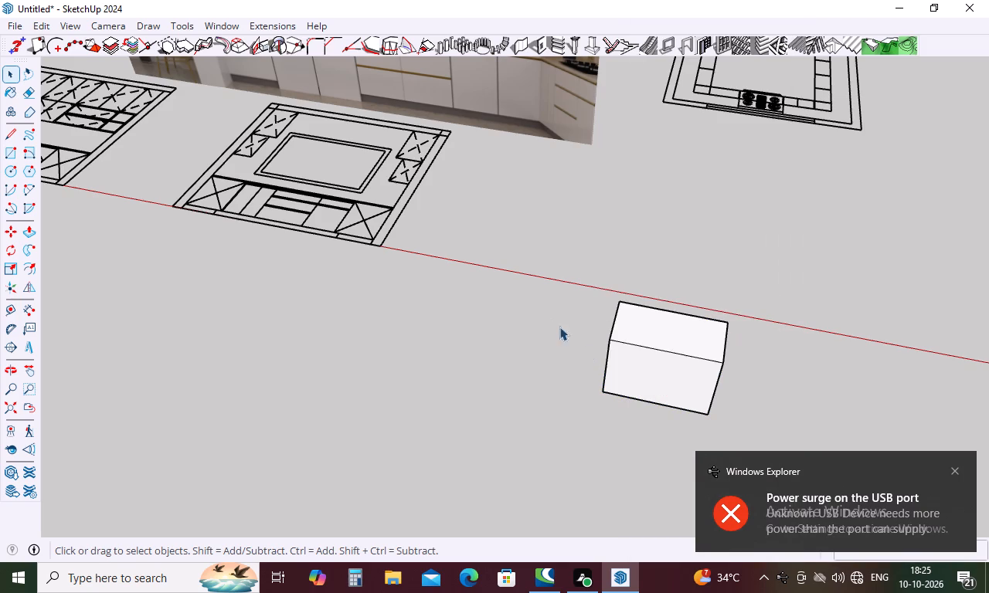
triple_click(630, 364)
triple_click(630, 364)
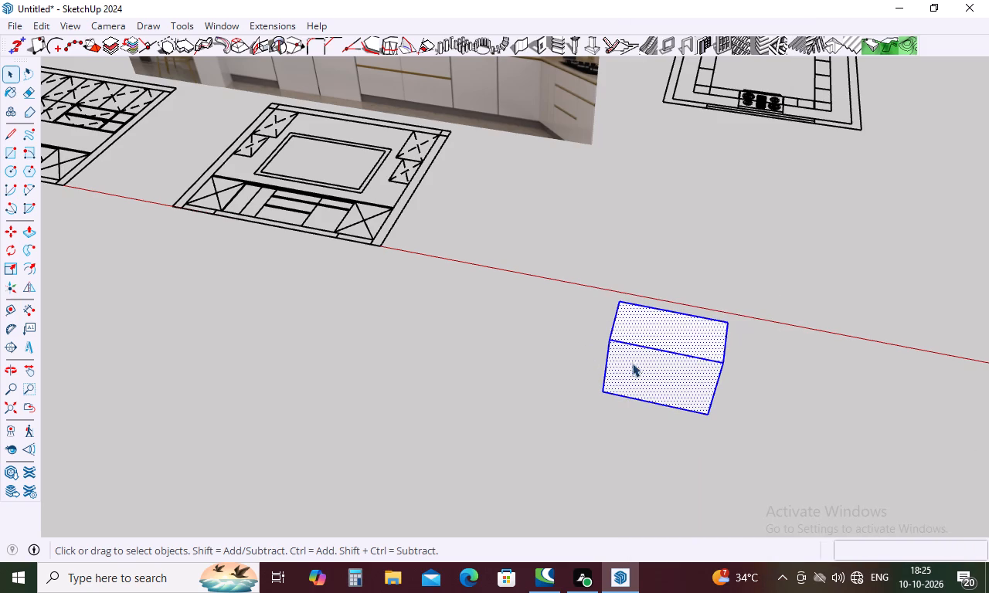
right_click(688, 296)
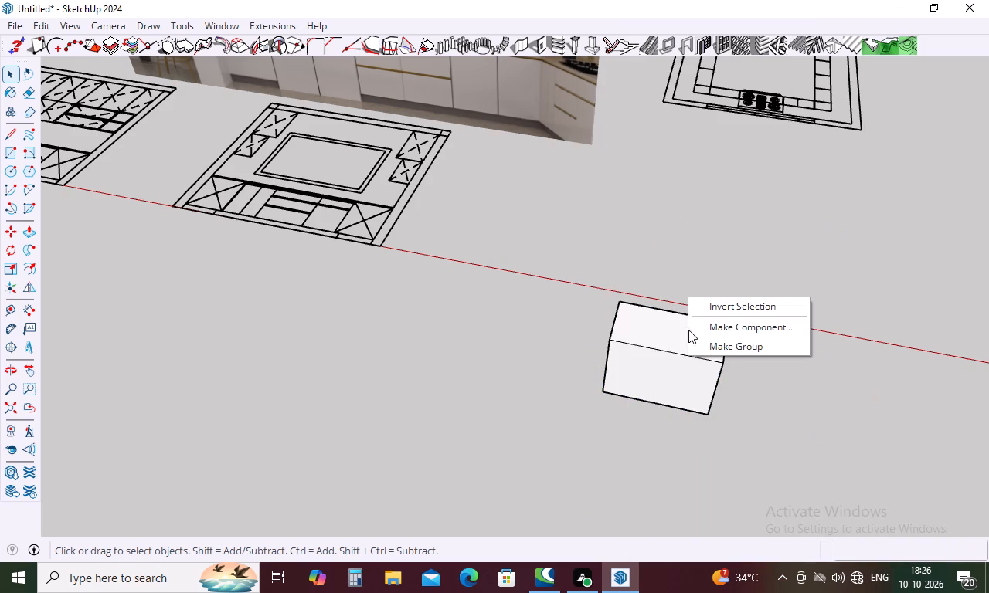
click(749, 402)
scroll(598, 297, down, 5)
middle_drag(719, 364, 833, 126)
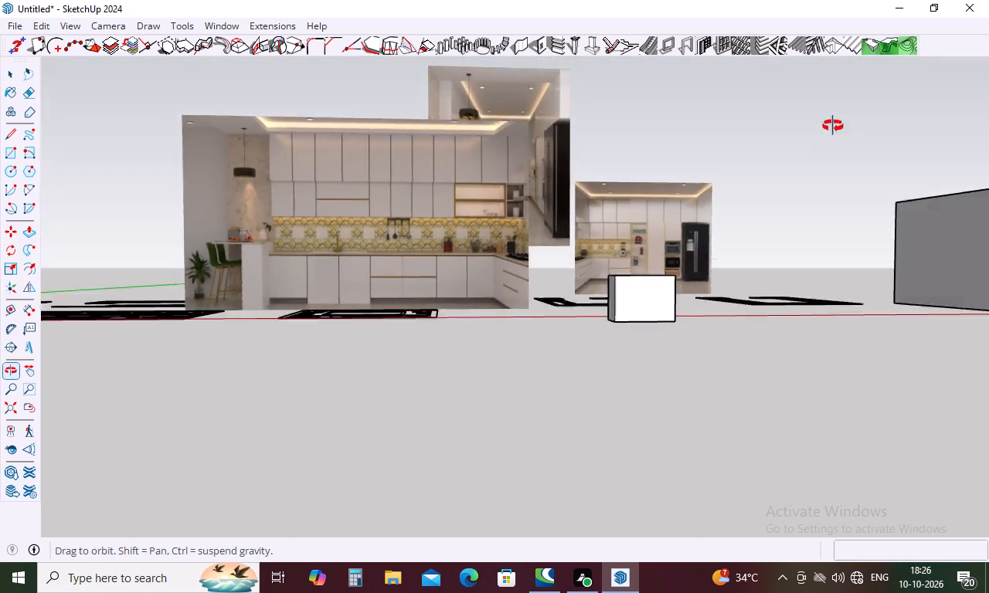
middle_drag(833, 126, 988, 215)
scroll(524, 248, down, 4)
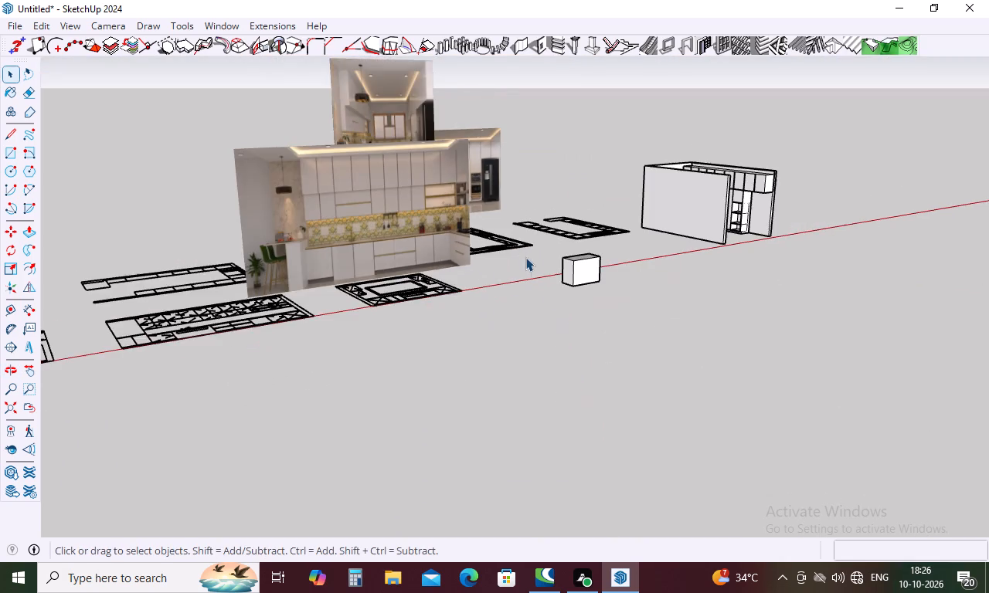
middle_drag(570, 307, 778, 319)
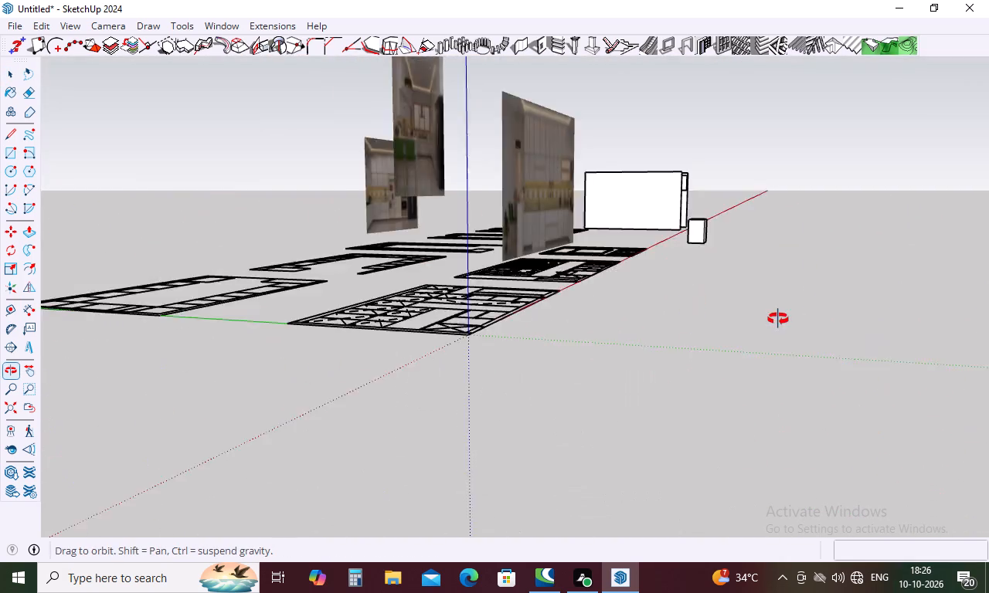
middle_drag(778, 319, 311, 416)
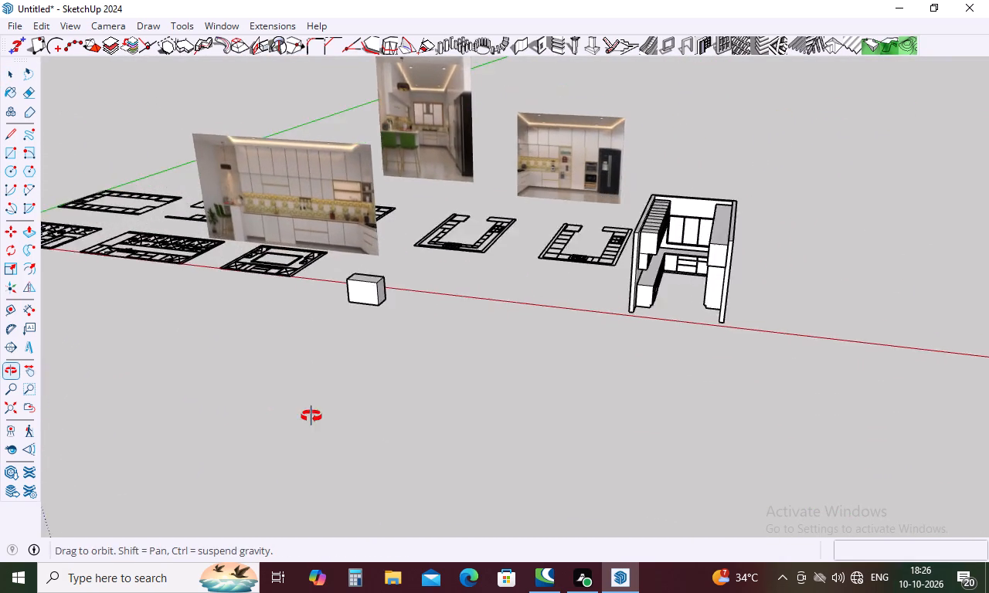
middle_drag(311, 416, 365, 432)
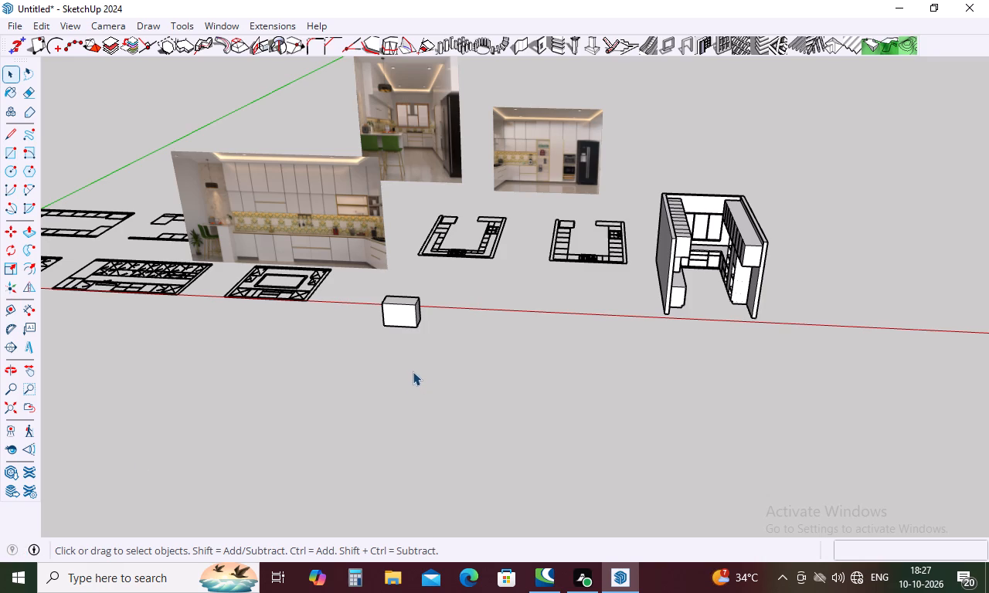
Examine the breakfast counter and its surroundings in the kitchen reference photos.
scroll(692, 286, up, 4)
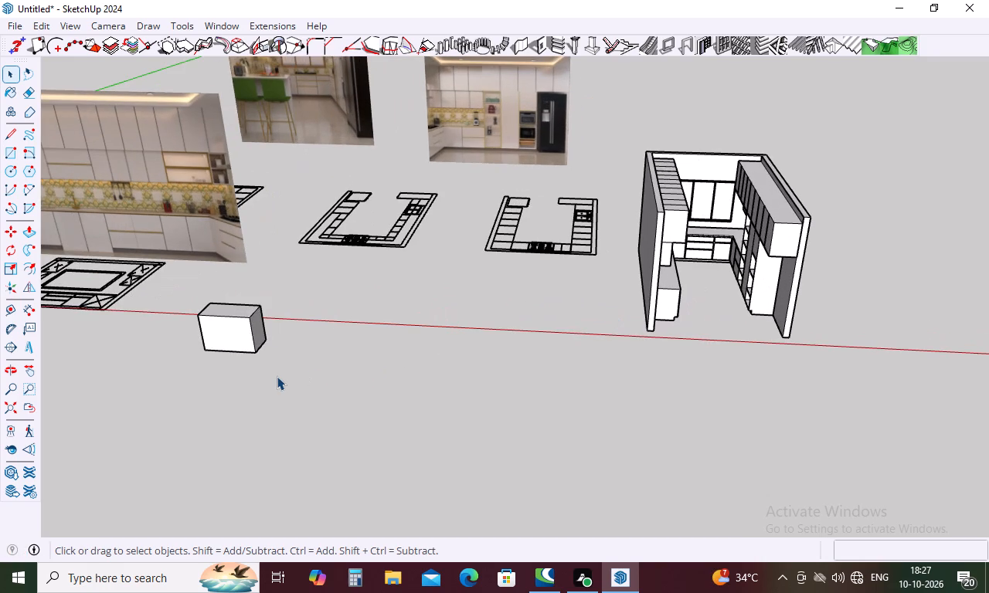
key(Escape)
scroll(356, 387, down, 7)
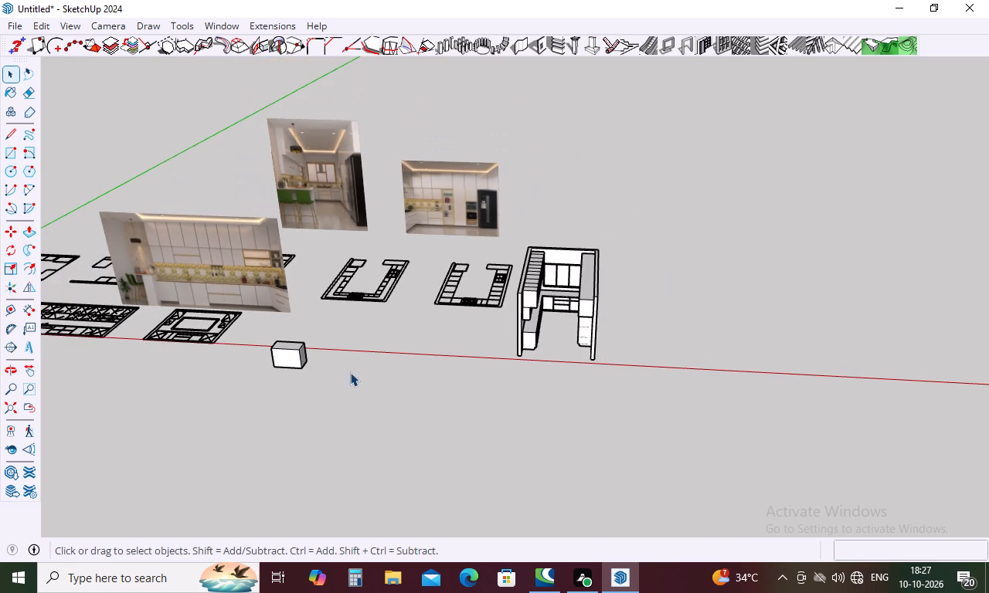
scroll(291, 173, up, 14)
middle_drag(332, 242, 333, 242)
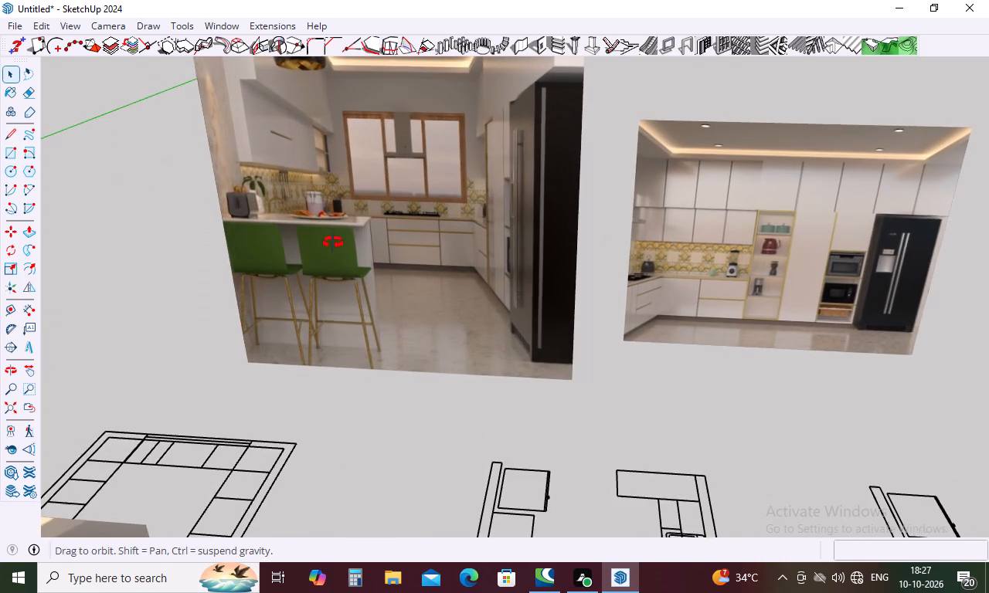
middle_drag(333, 242, 372, 254)
scroll(385, 246, up, 1)
scroll(421, 224, down, 15)
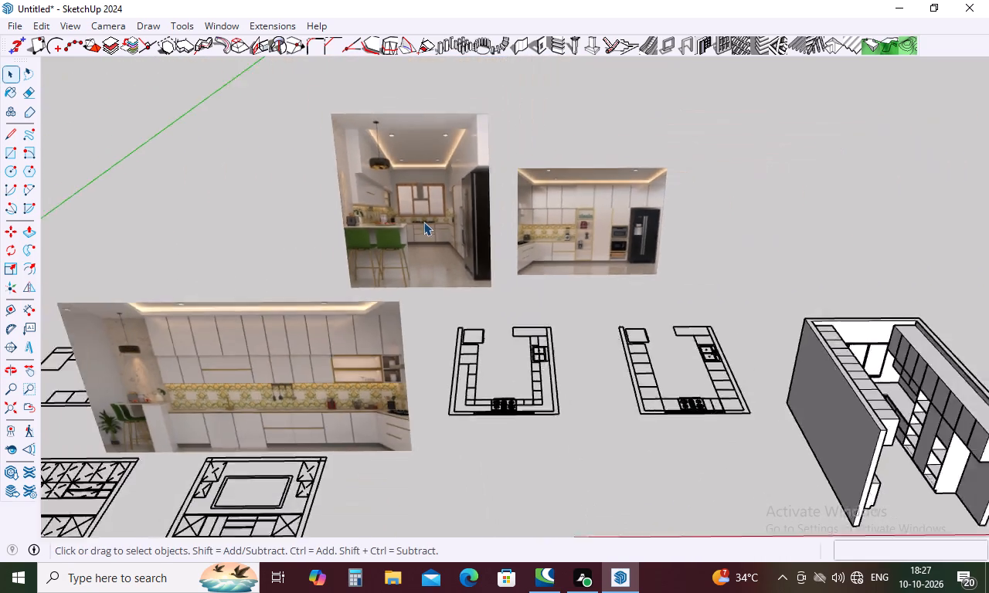
scroll(423, 222, down, 8)
scroll(288, 259, up, 6)
scroll(363, 294, up, 10)
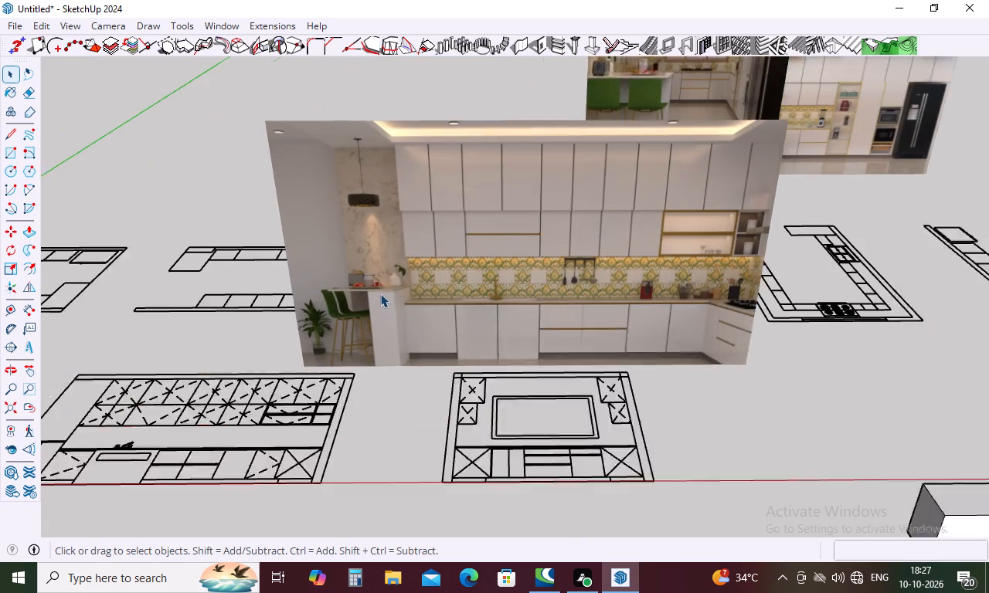
scroll(380, 293, up, 1)
scroll(348, 249, down, 11)
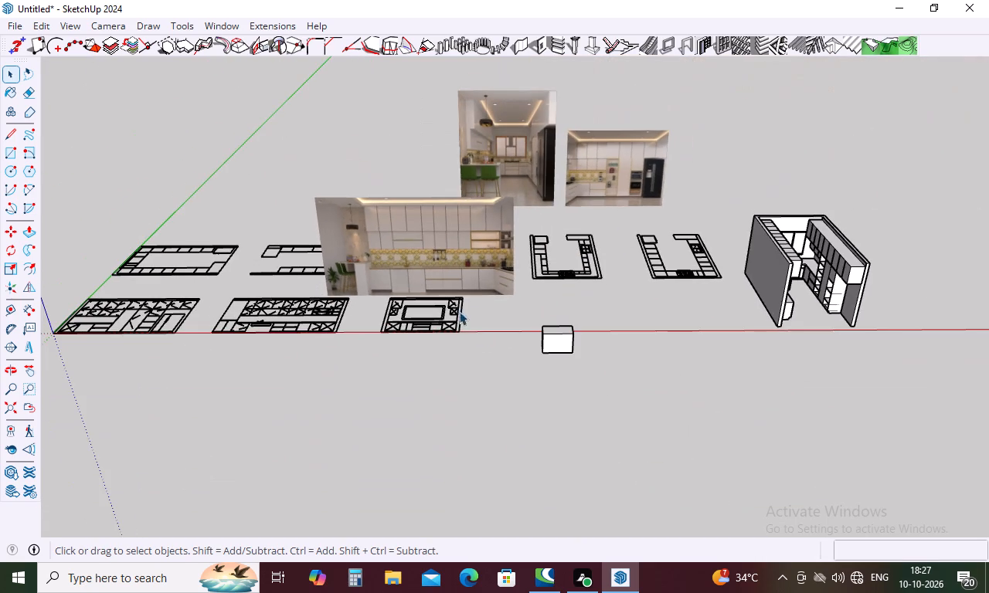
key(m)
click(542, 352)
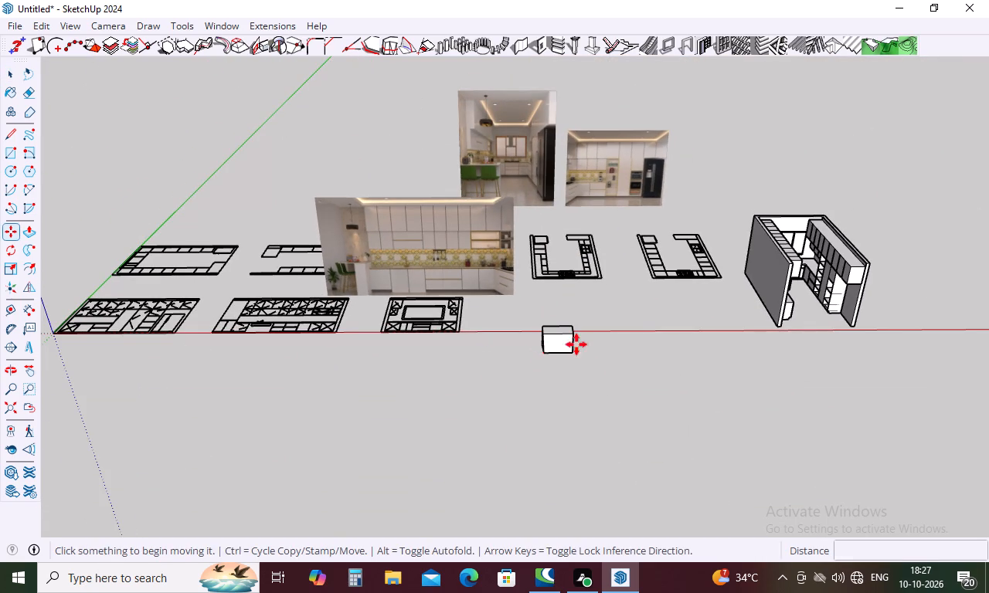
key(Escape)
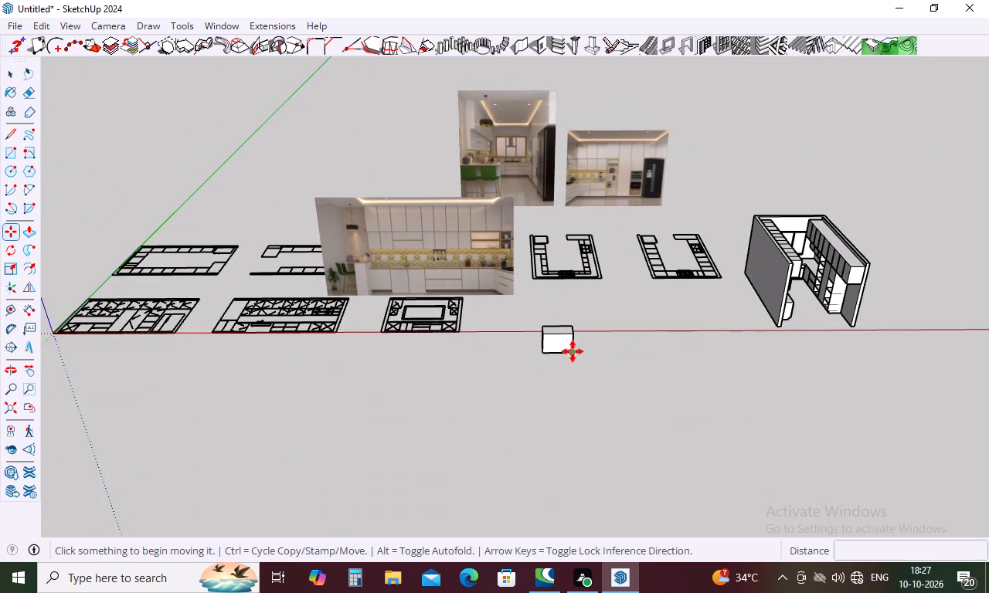
Select all of the breakfast counter block's connected geometry and make it a group.
key(space)
triple_click(572, 351)
triple_click(568, 351)
right_click(566, 342)
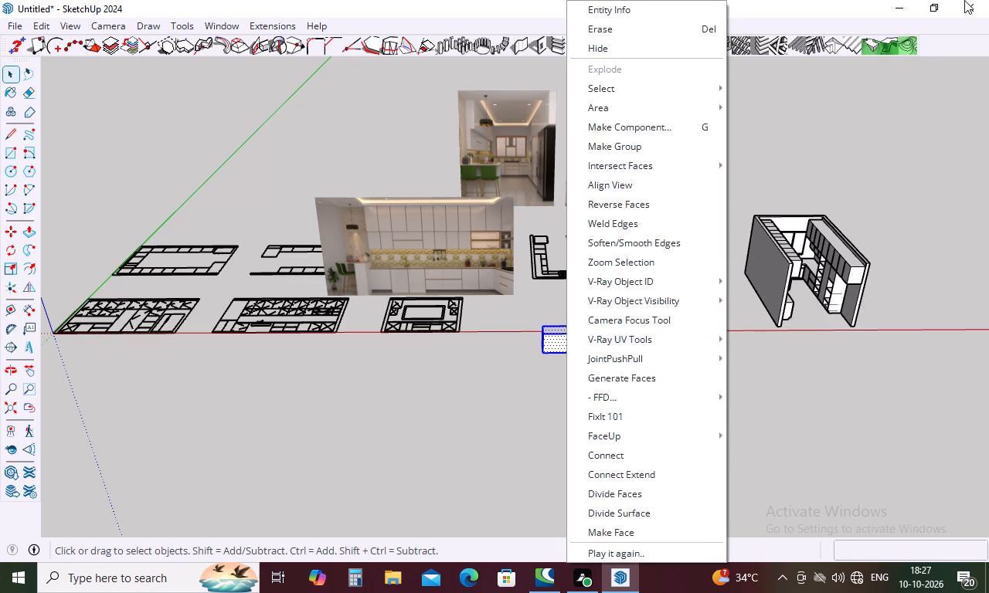
click(681, 153)
click(454, 265)
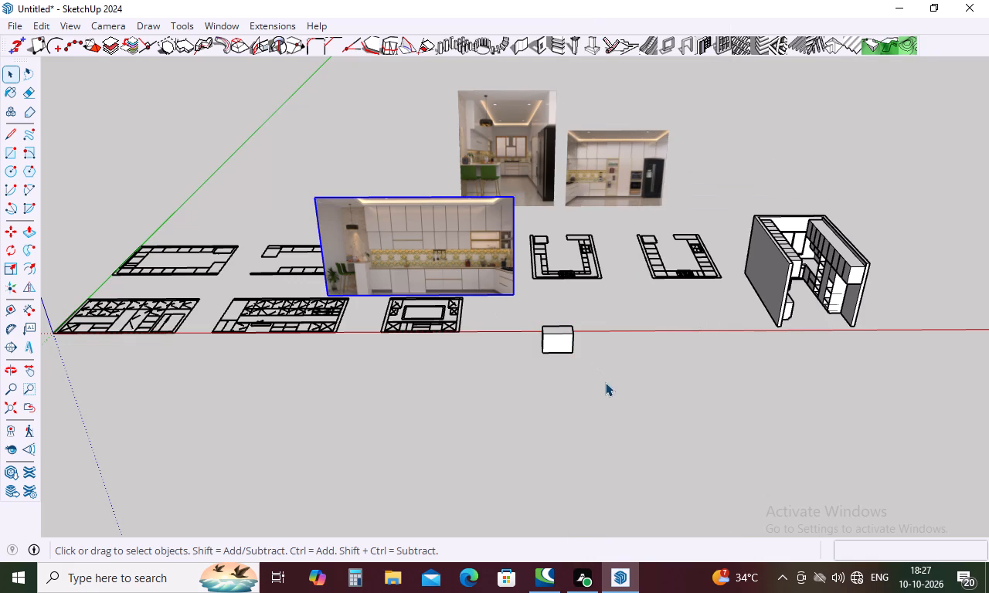
click(617, 396)
Move the counter group by its bottom back corner to the kitchen model, against the side wall at the base cabinet run's open end.
key(m)
scroll(547, 342, up, 2)
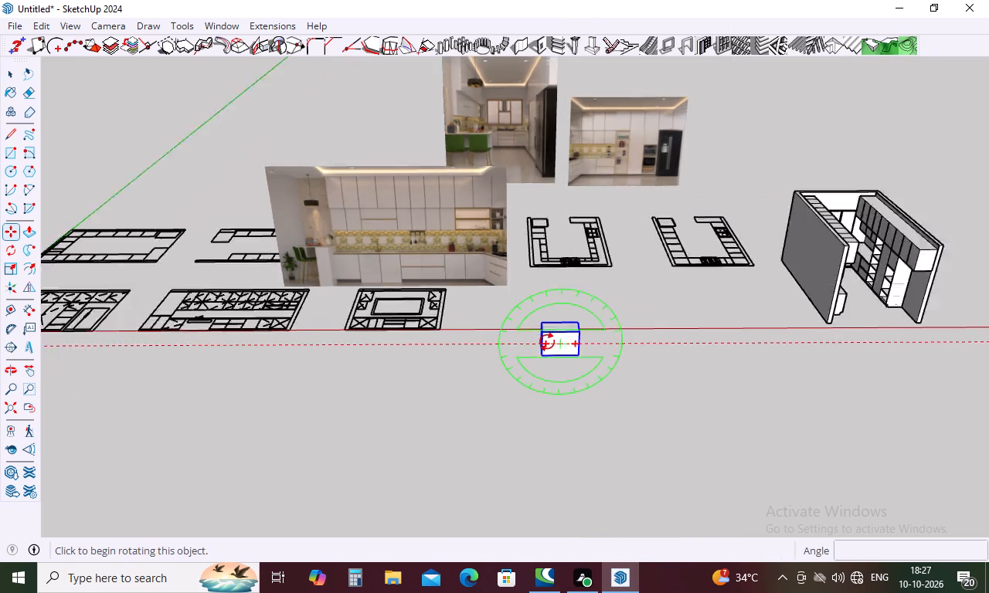
scroll(547, 342, up, 9)
key(k)
scroll(547, 347, up, 5)
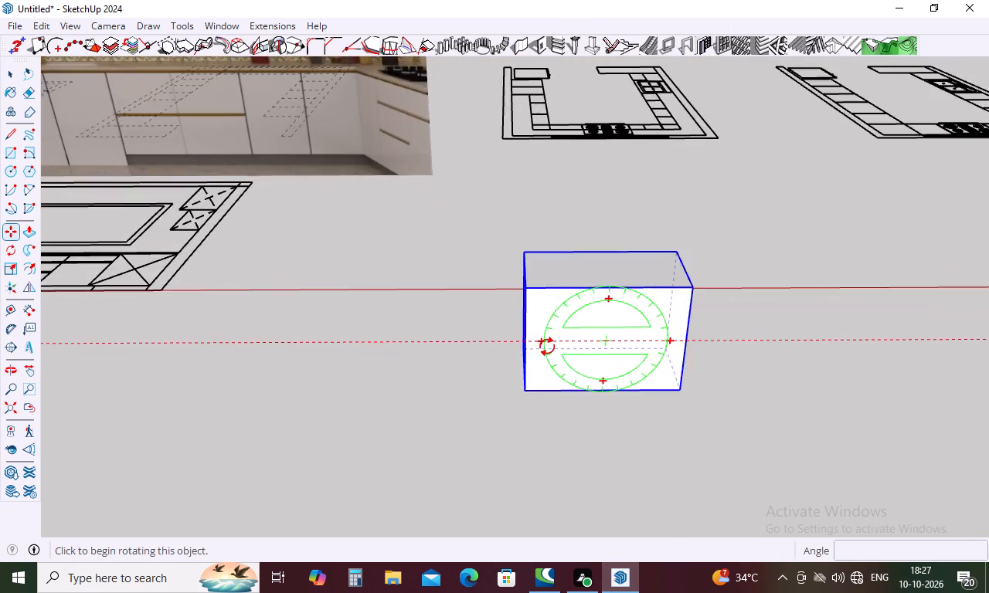
scroll(547, 347, up, 12)
click(486, 351)
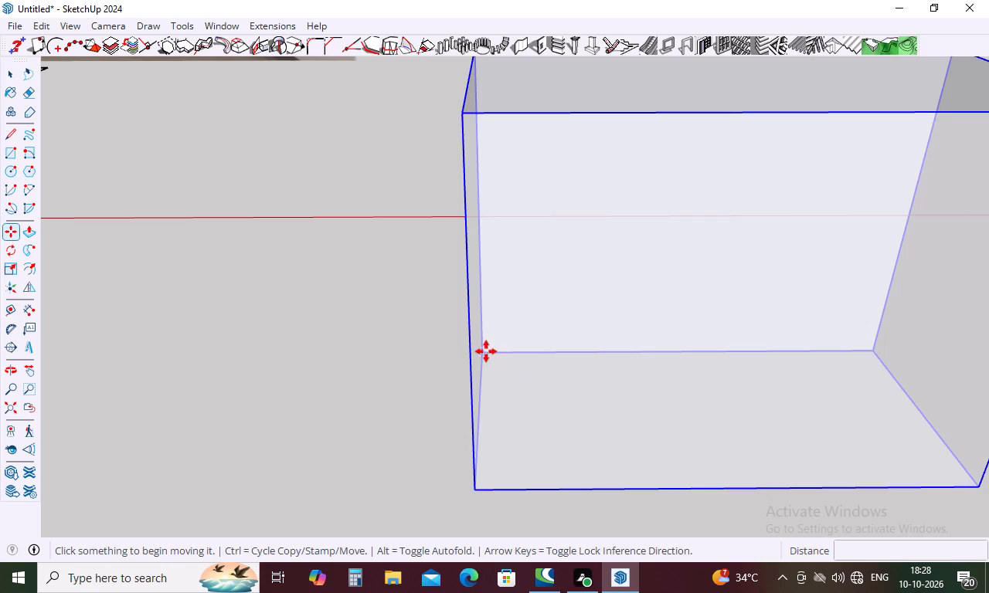
scroll(318, 265, down, 16)
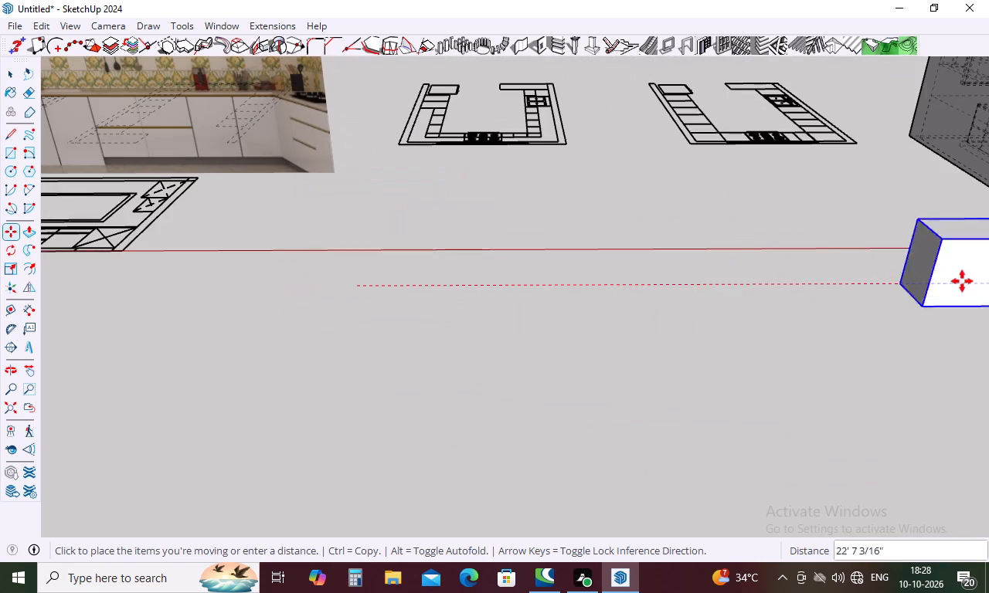
scroll(729, 233, down, 6)
scroll(305, 221, down, 5)
scroll(839, 265, up, 6)
middle_drag(841, 263, 813, 271)
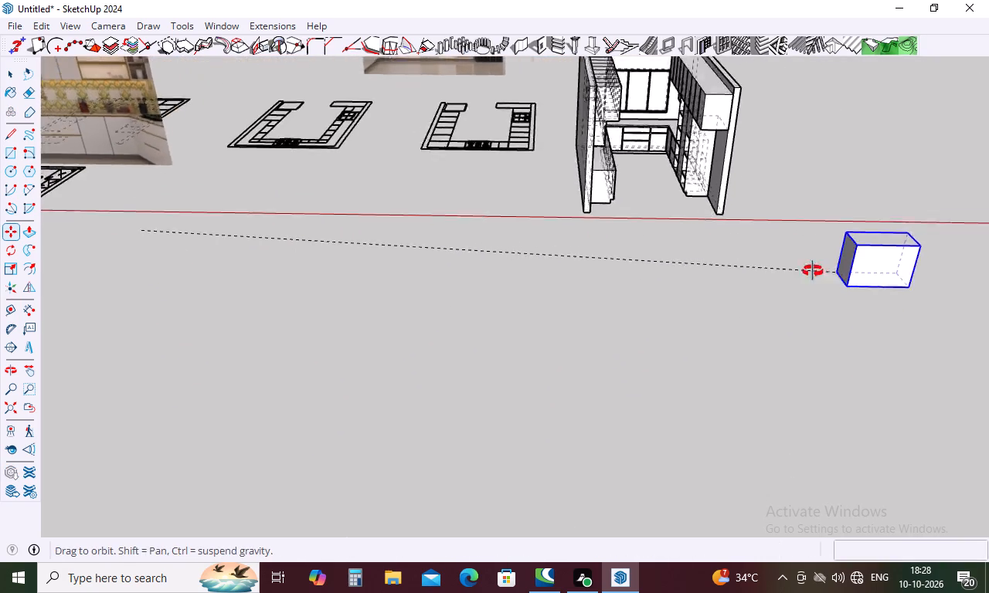
middle_drag(813, 271, 652, 296)
scroll(525, 232, up, 20)
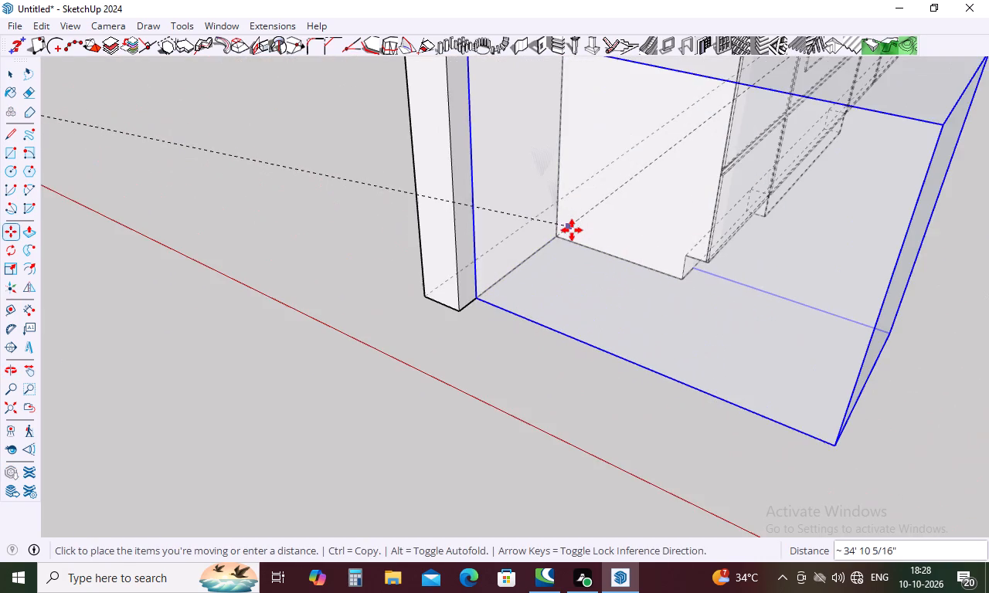
click(559, 242)
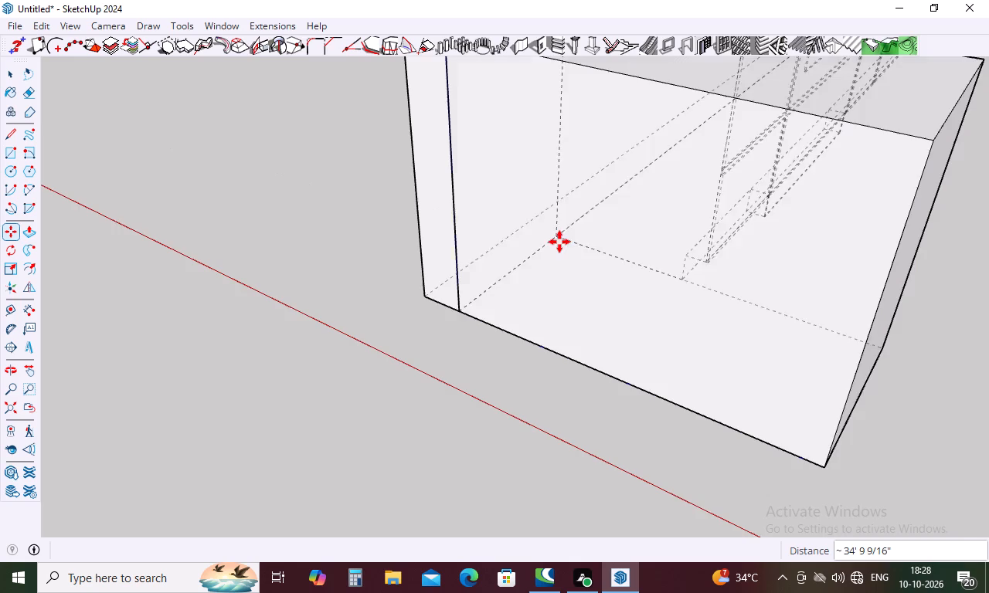
scroll(676, 267, down, 16)
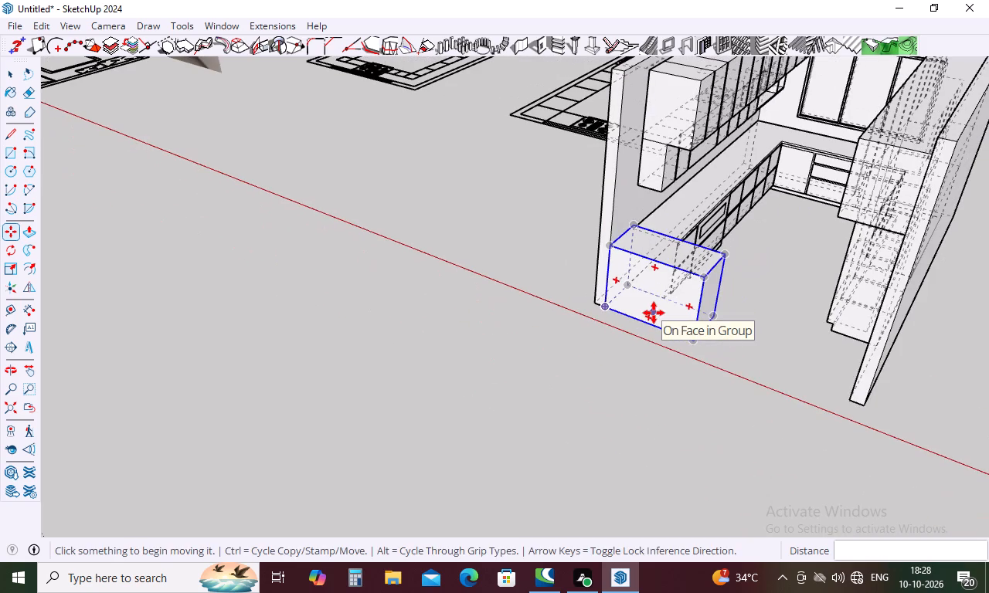
key(Escape)
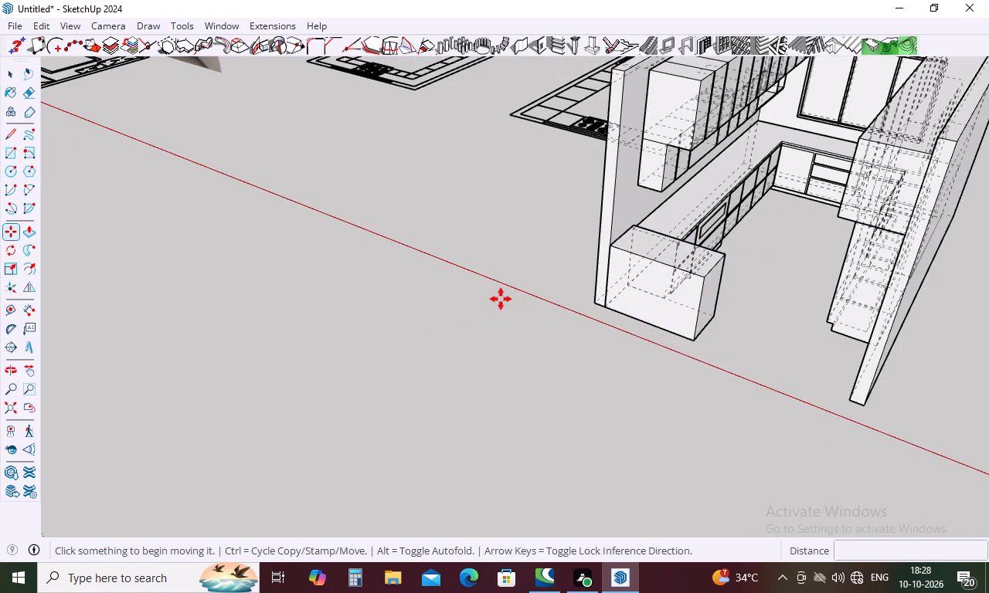
Move the counter group out to open floor in front of the kitchen's side wall, clear of the base cabinets.
key(p)
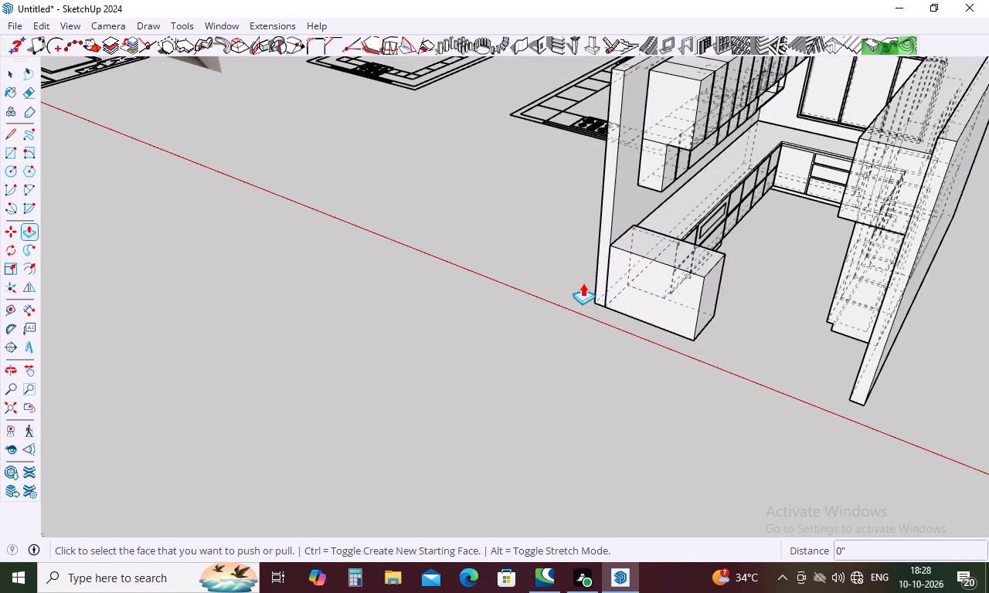
key(space)
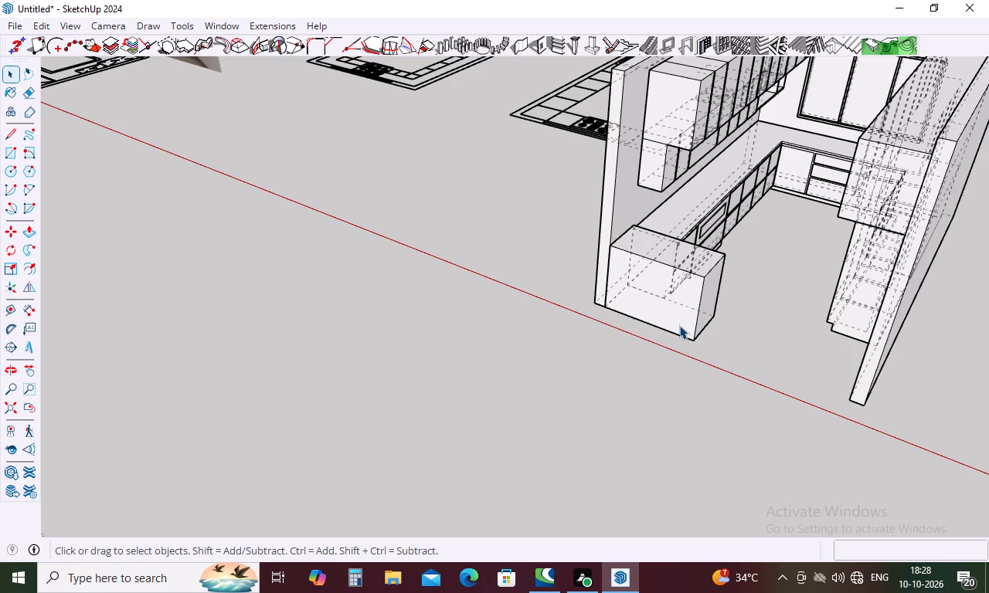
key(m)
click(692, 344)
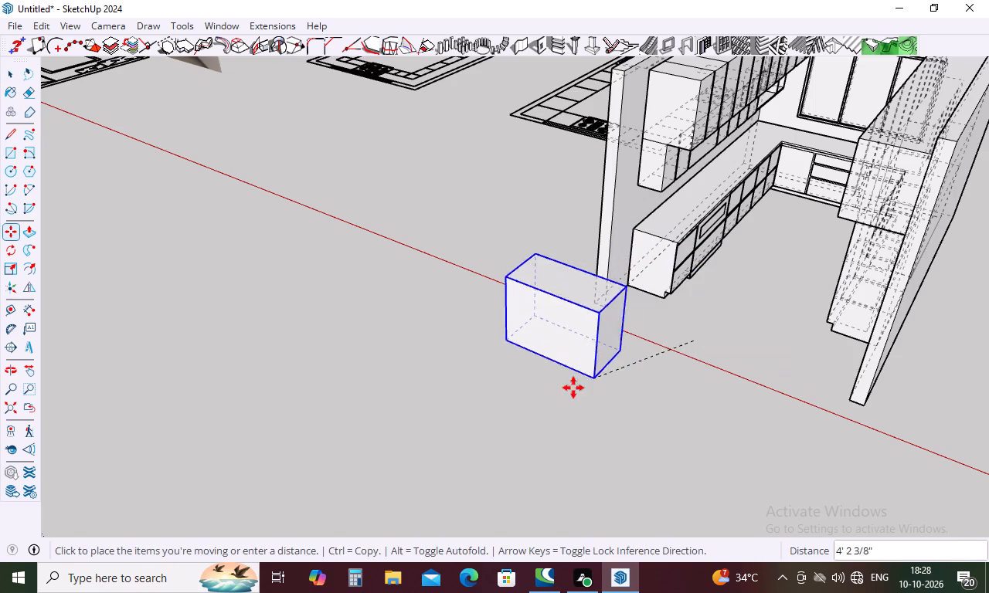
click(571, 388)
key(Escape)
click(529, 422)
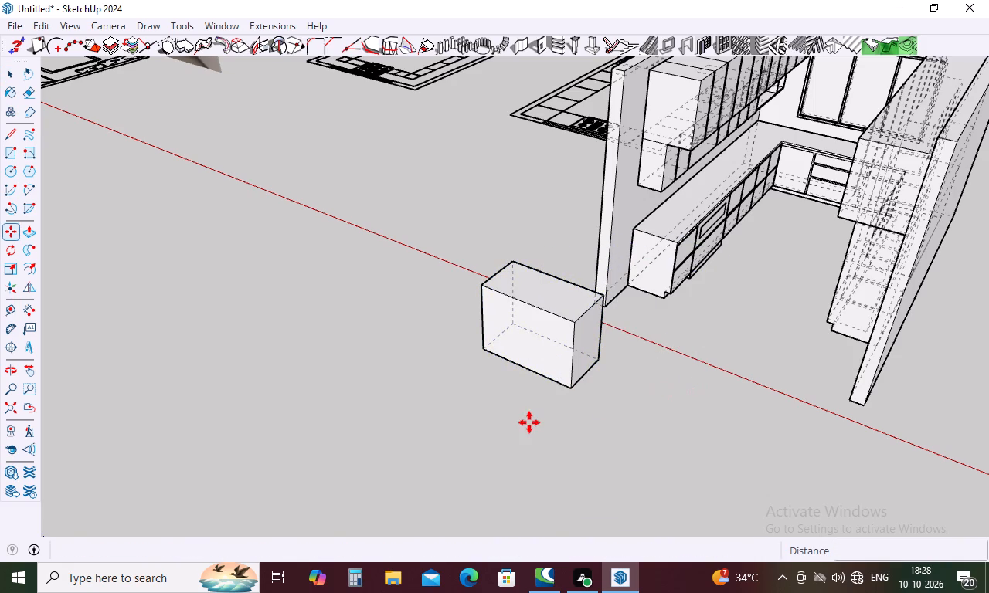
key(space)
click(528, 422)
middle_drag(634, 389, 688, 347)
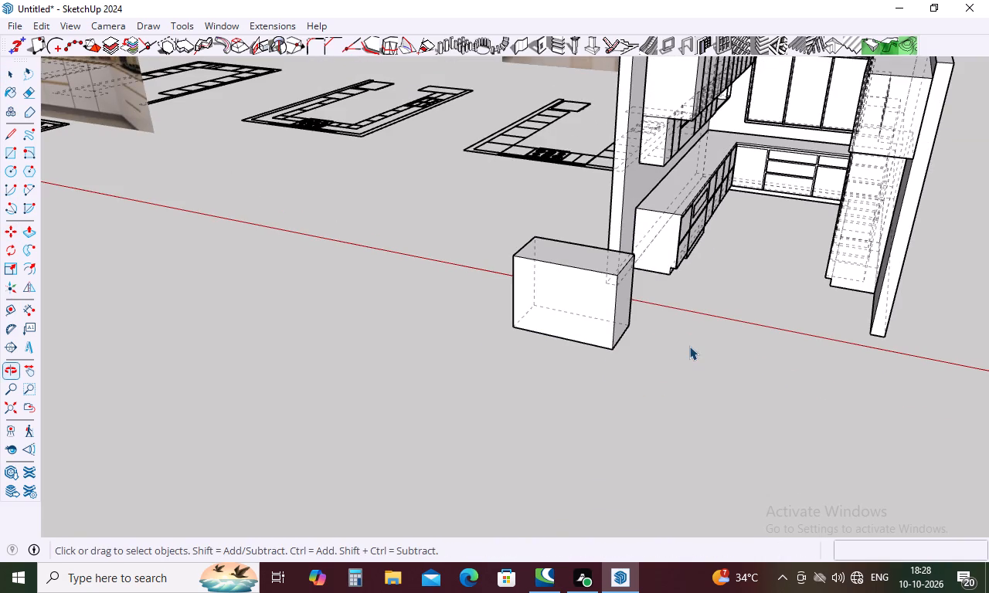
key(Escape)
Open the counter group for editing.
double_click(591, 333)
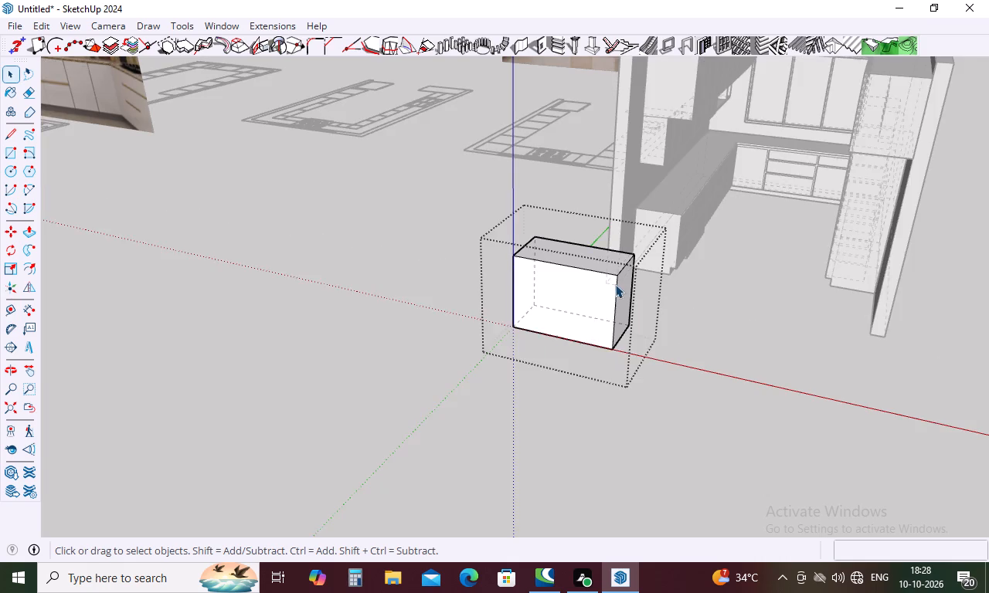
scroll(615, 284, up, 5)
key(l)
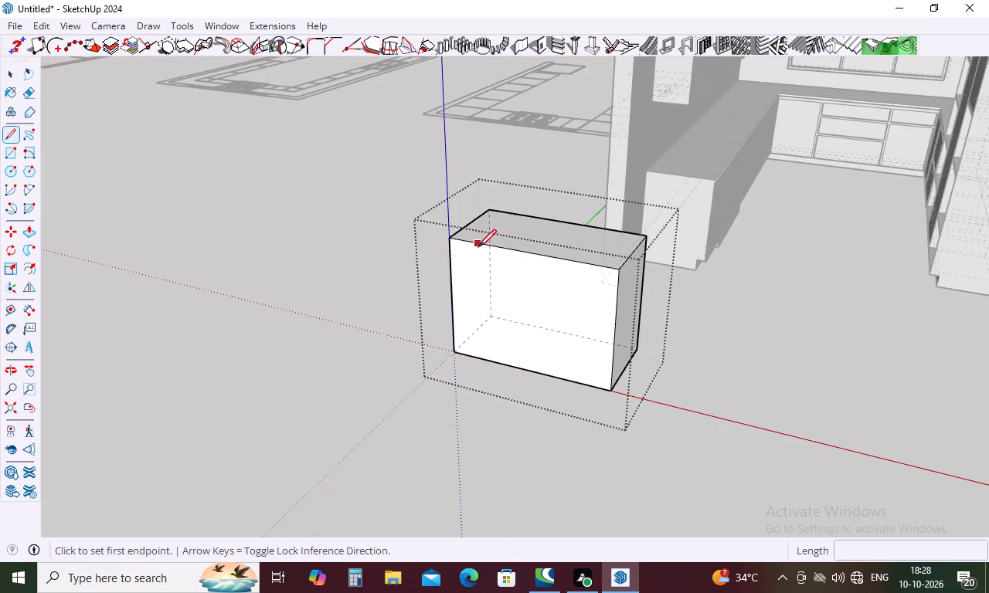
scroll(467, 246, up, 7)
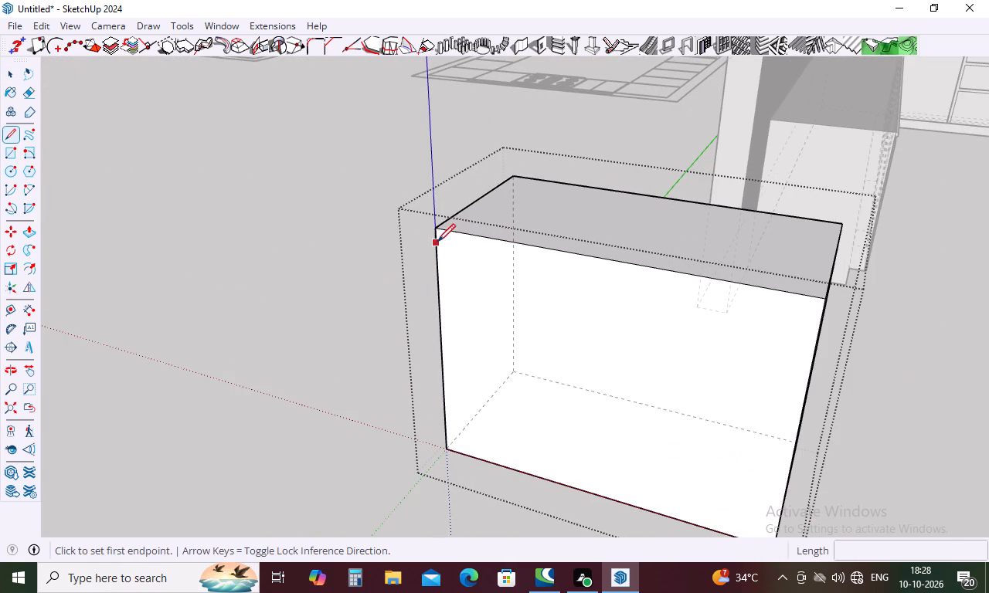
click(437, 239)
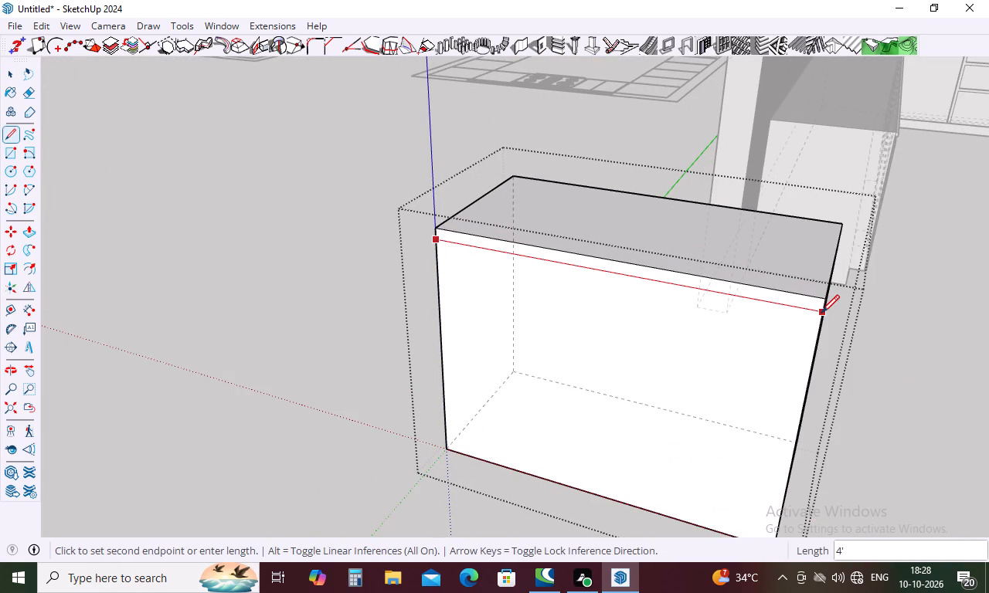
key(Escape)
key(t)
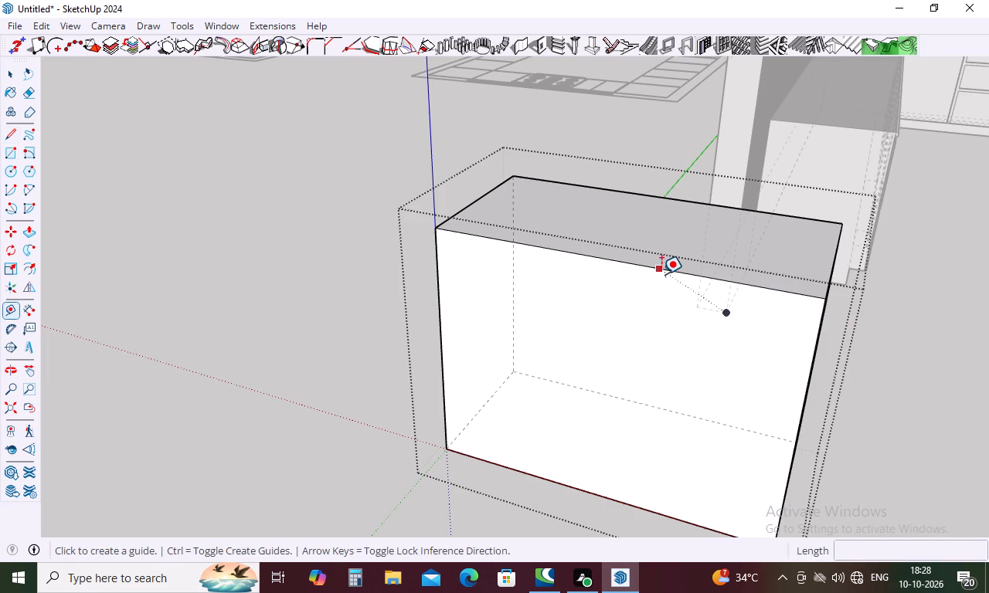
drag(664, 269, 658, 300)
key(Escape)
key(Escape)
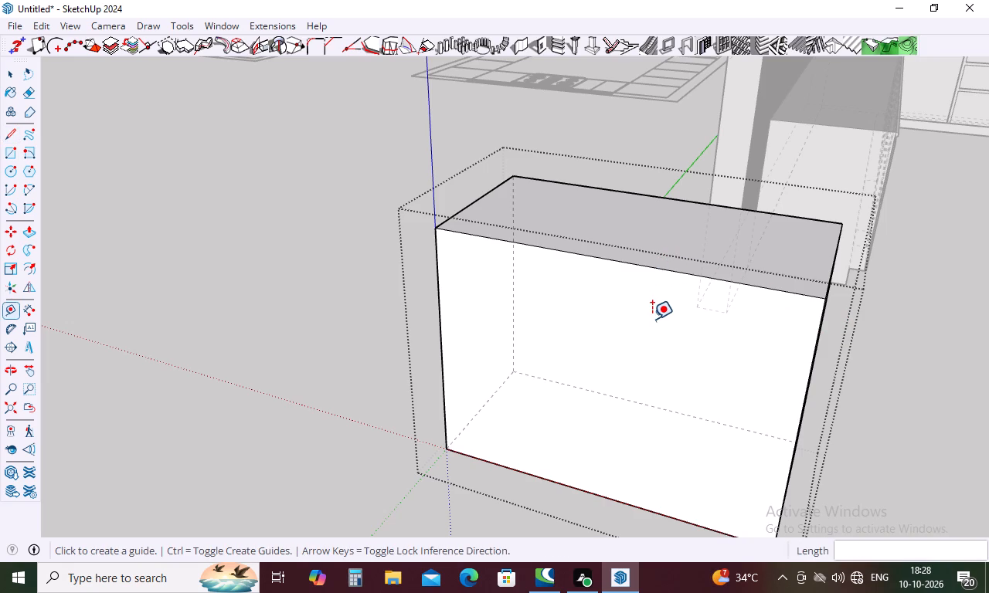
Place a Tape Measure guide 2" below the top edge of the counter's front face.
key(y)
key(t)
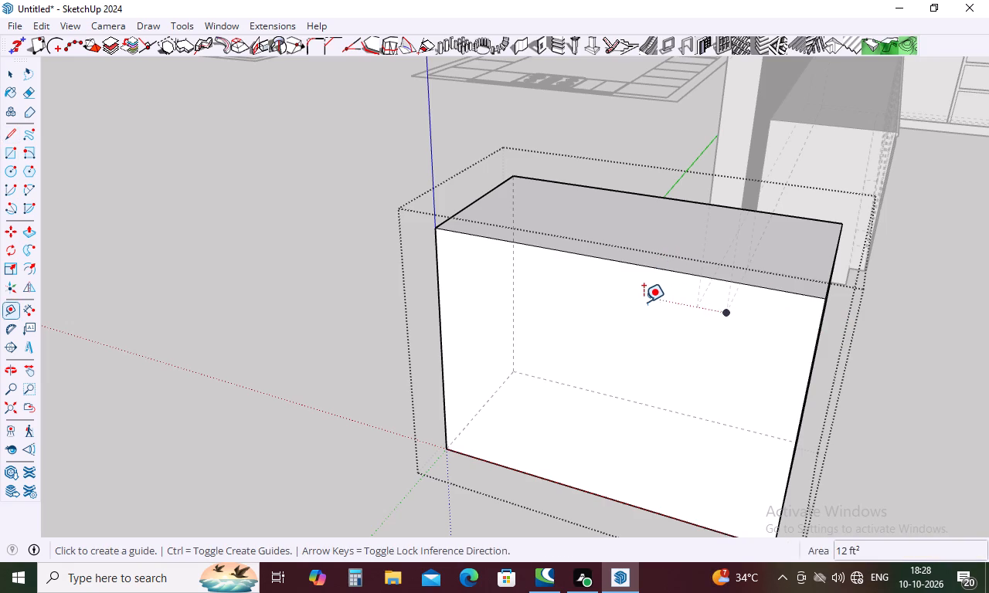
drag(644, 265, 644, 274)
key(2)
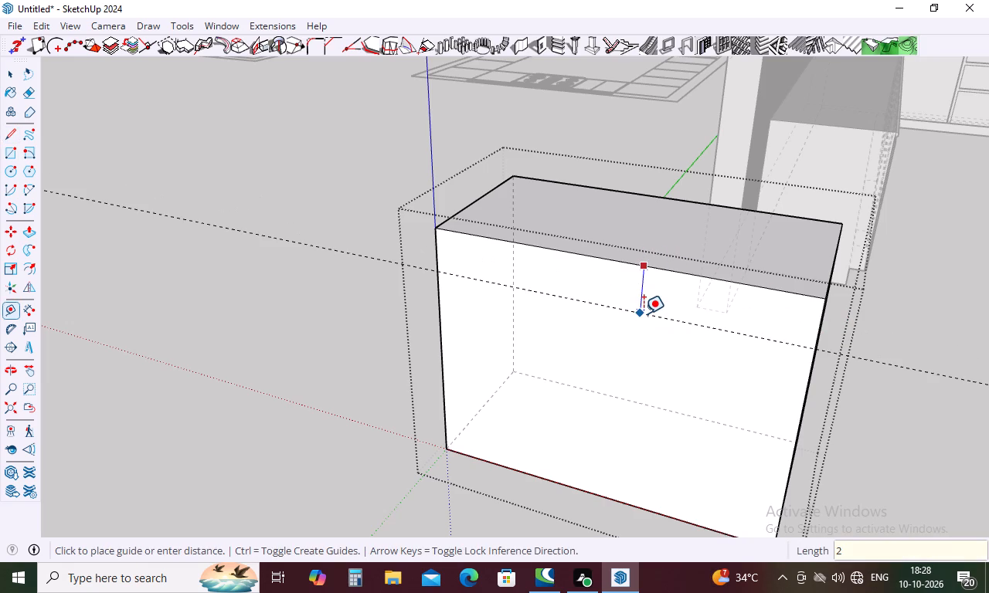
key(Return)
key(Escape)
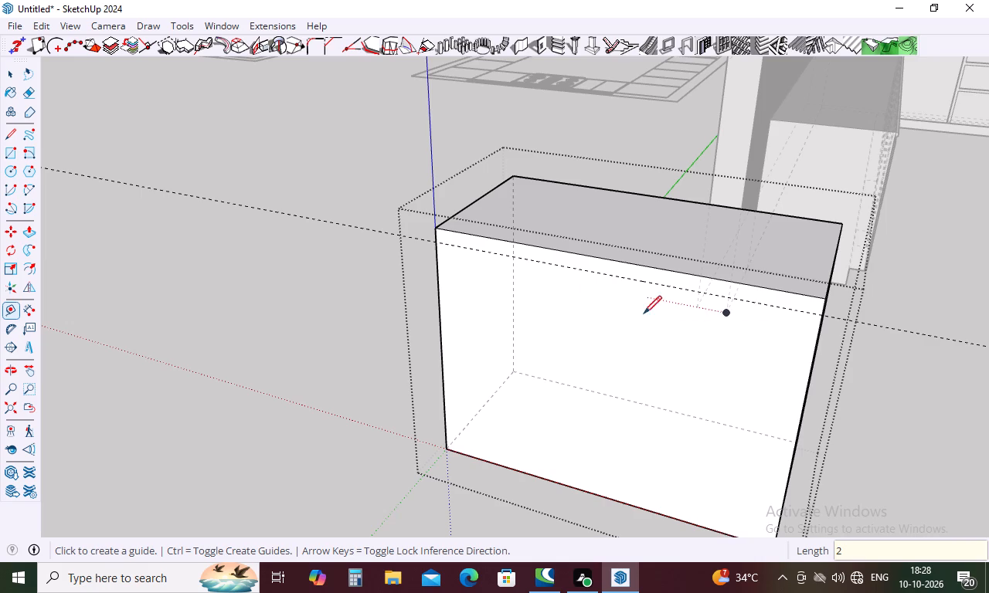
Draw a 4' line along the guide across the counter's front face, marking the underside of the countertop.
key(l)
click(437, 241)
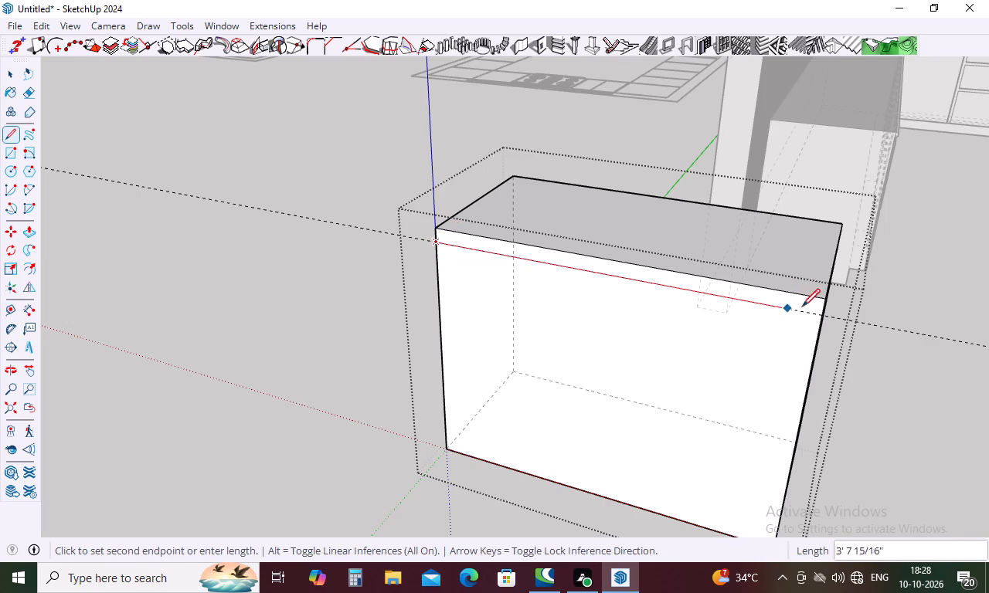
click(822, 315)
key(Escape)
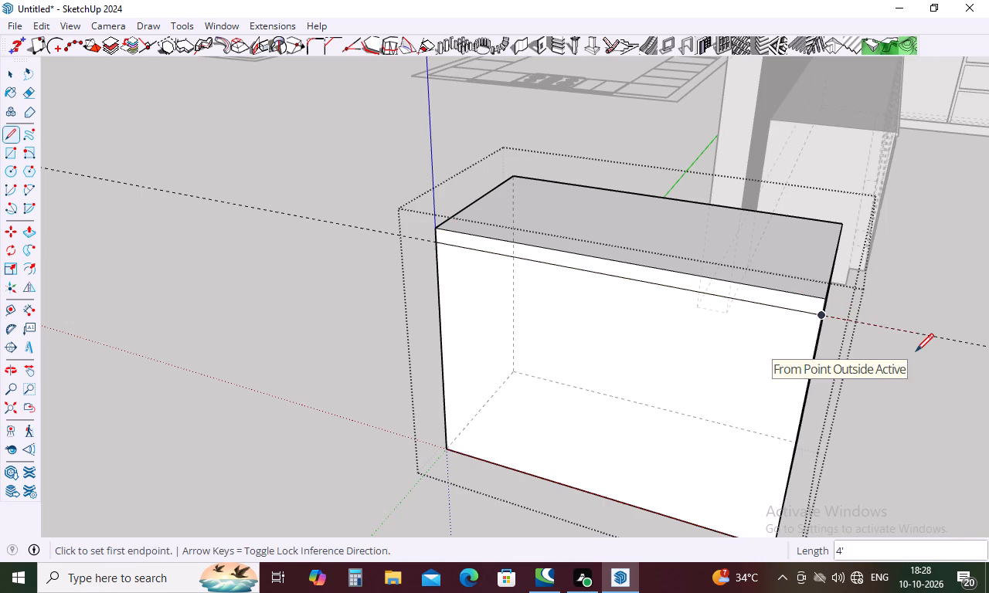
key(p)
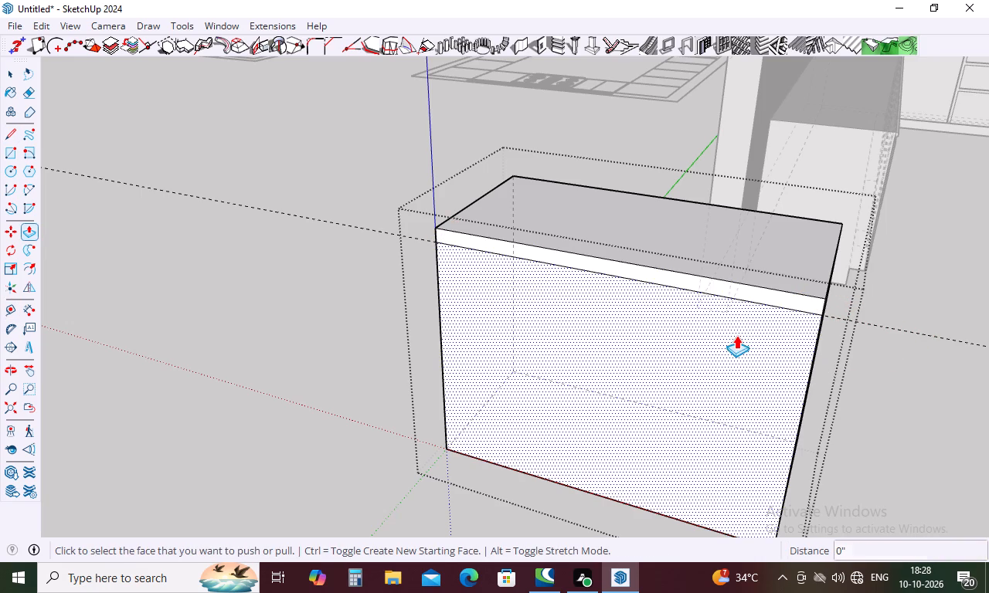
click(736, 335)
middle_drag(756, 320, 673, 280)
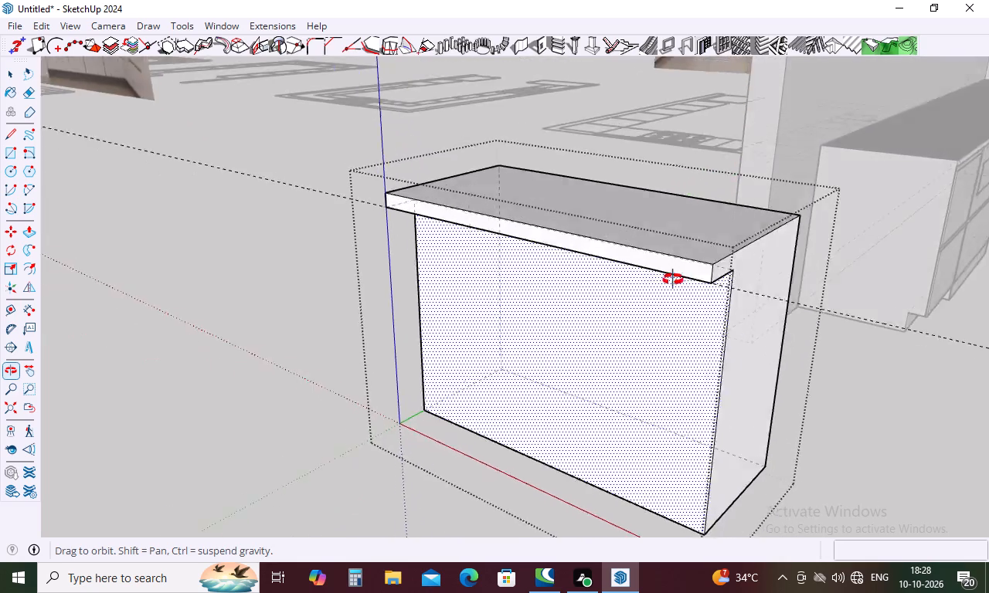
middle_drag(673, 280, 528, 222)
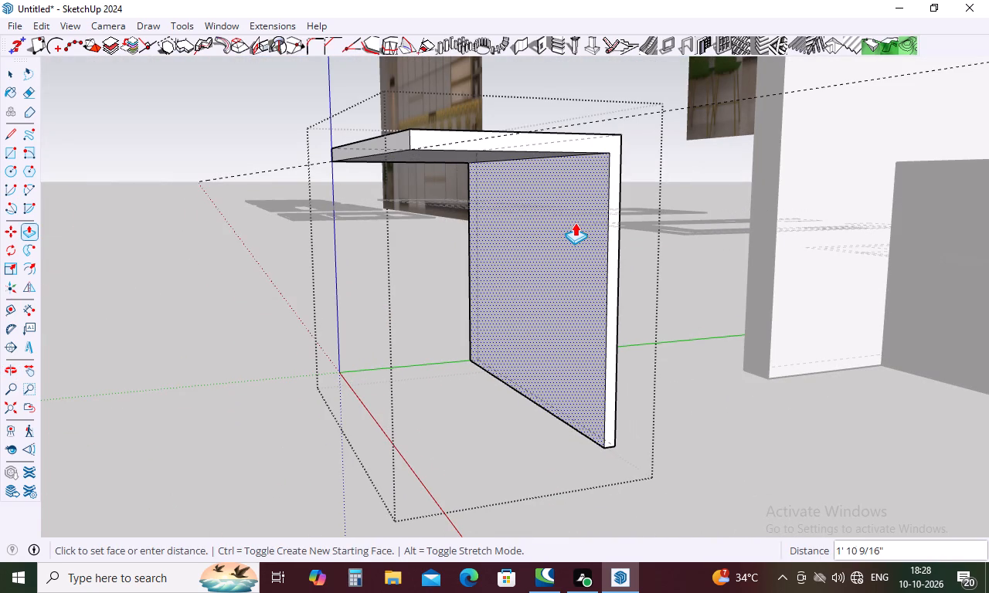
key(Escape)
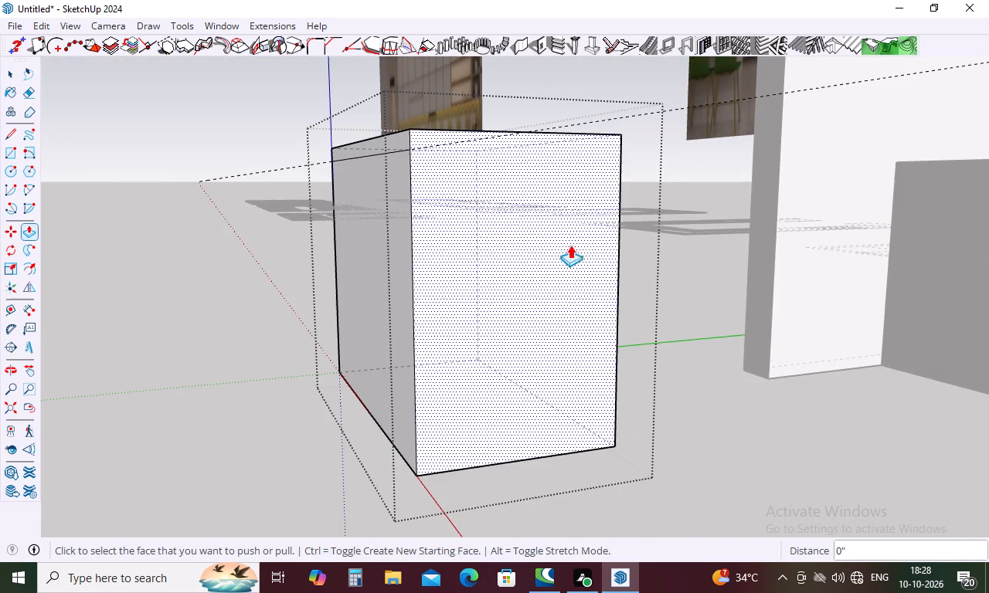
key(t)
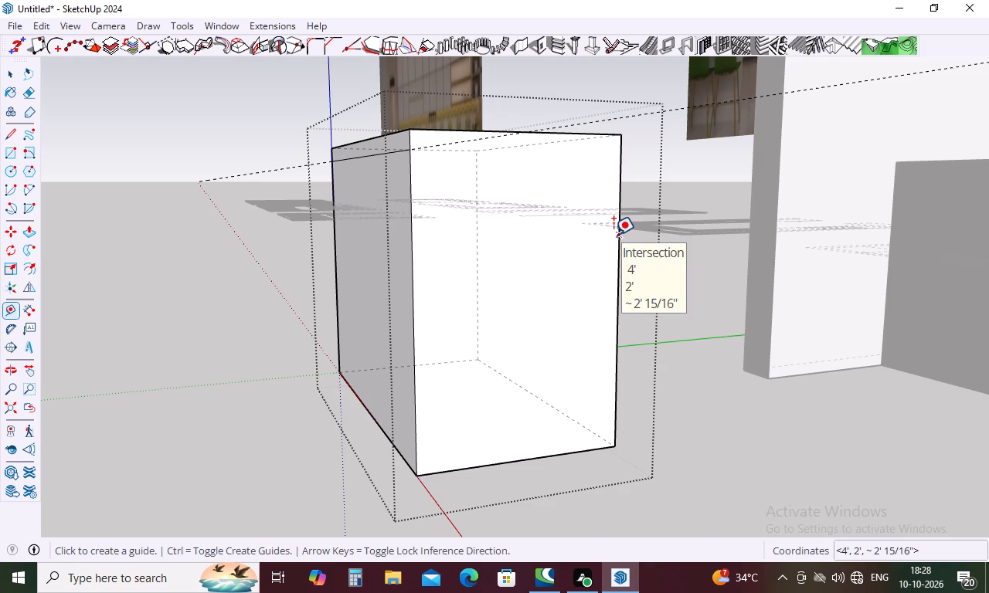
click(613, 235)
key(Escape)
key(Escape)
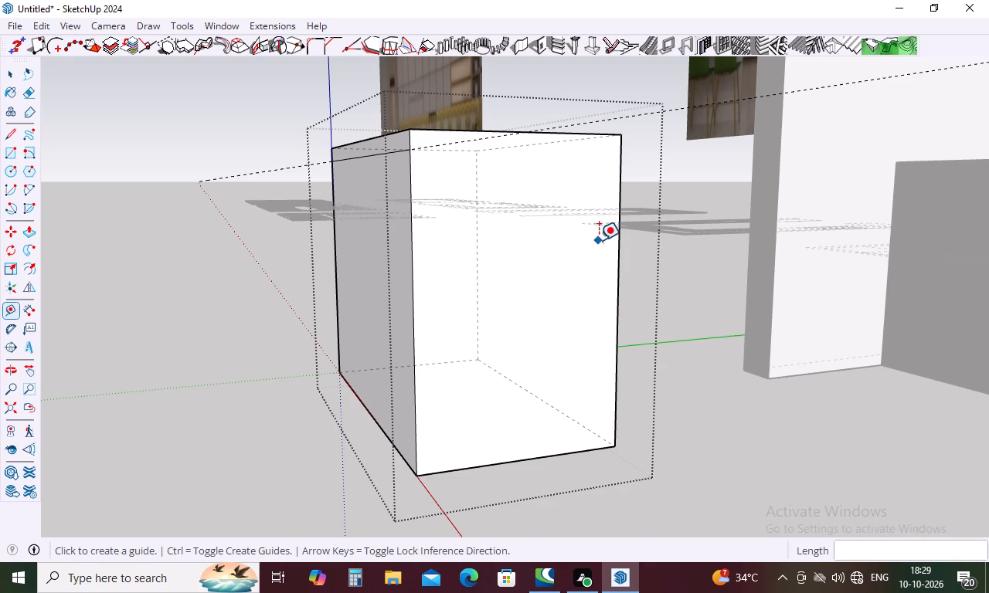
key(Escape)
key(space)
Place a vertical guide 2" in from the back edge on the counter's end face.
text(t)
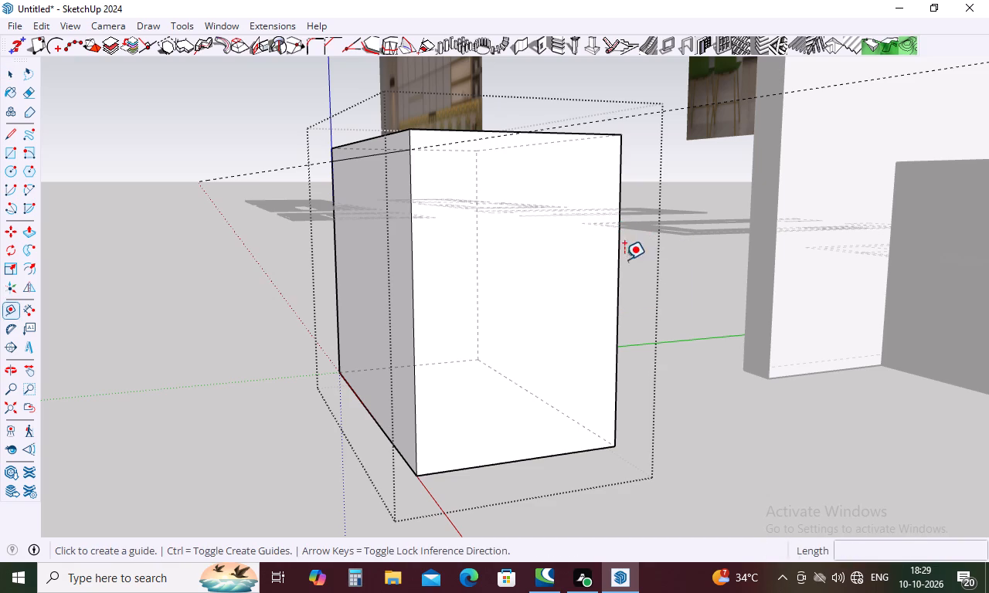
click(617, 268)
key(2)
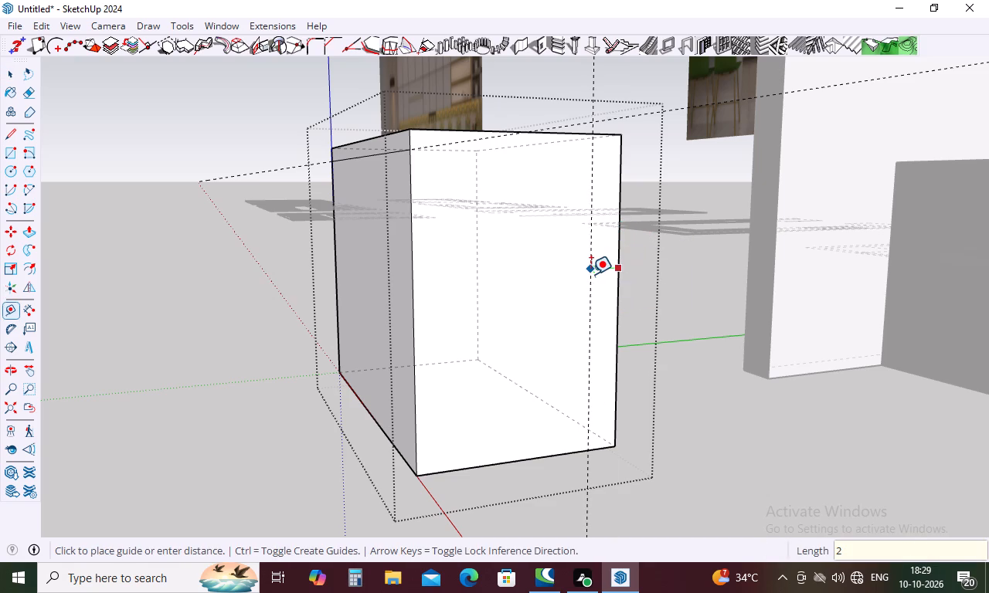
key(Return)
key(Escape)
Draw a 3' vertical line along the guide from the bottom to the top edge of the counter's end face.
middle_drag(647, 303, 567, 335)
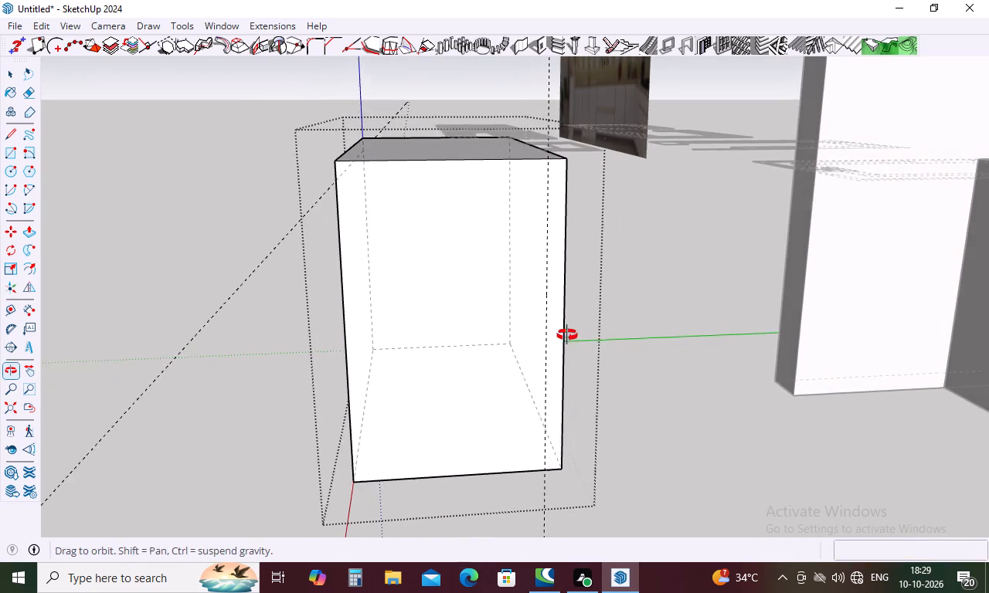
middle_drag(567, 335, 565, 336)
key(l)
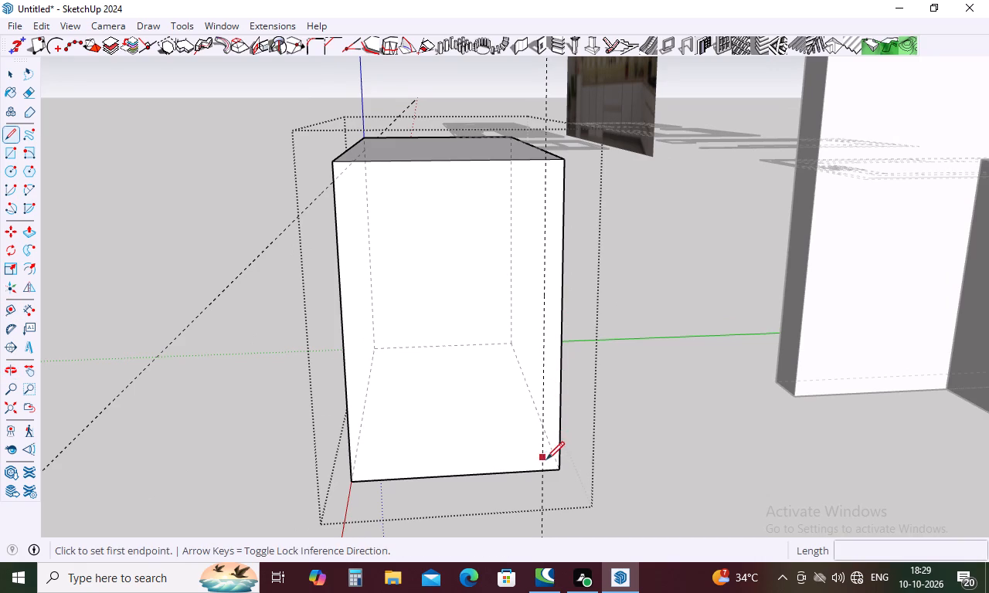
click(542, 467)
click(543, 159)
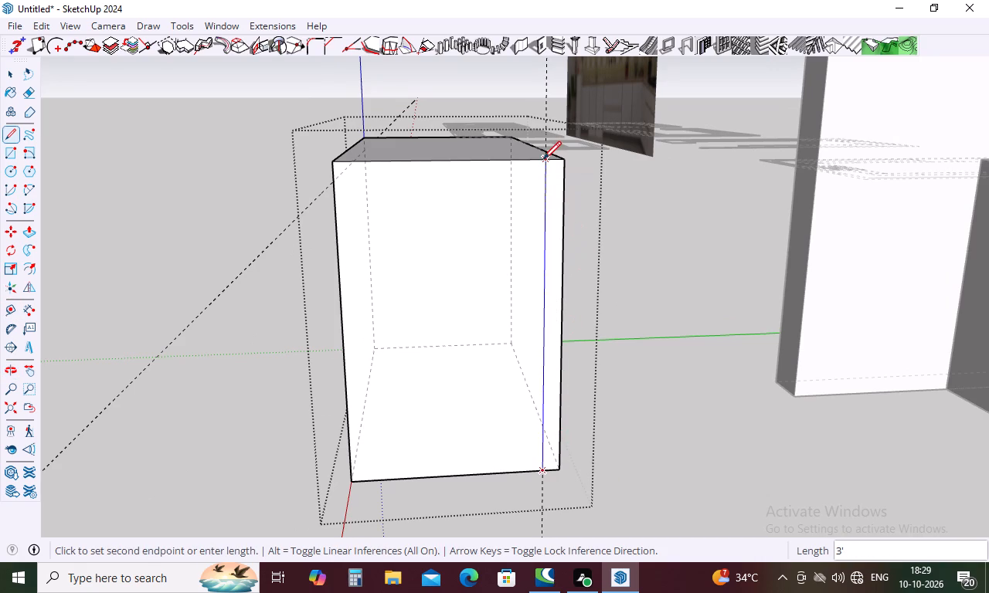
key(Escape)
Push the front face below the countertop back 1' 10" to the line on the end face, leaving a back panel.
scroll(628, 239, down, 4)
middle_drag(620, 252, 823, 263)
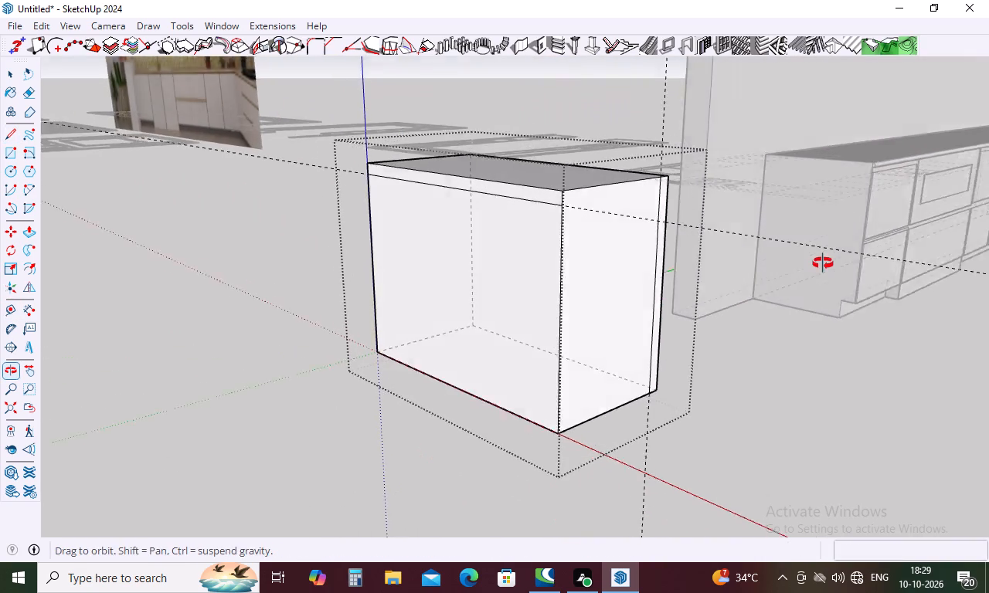
middle_drag(823, 263, 831, 266)
key(space)
key(p)
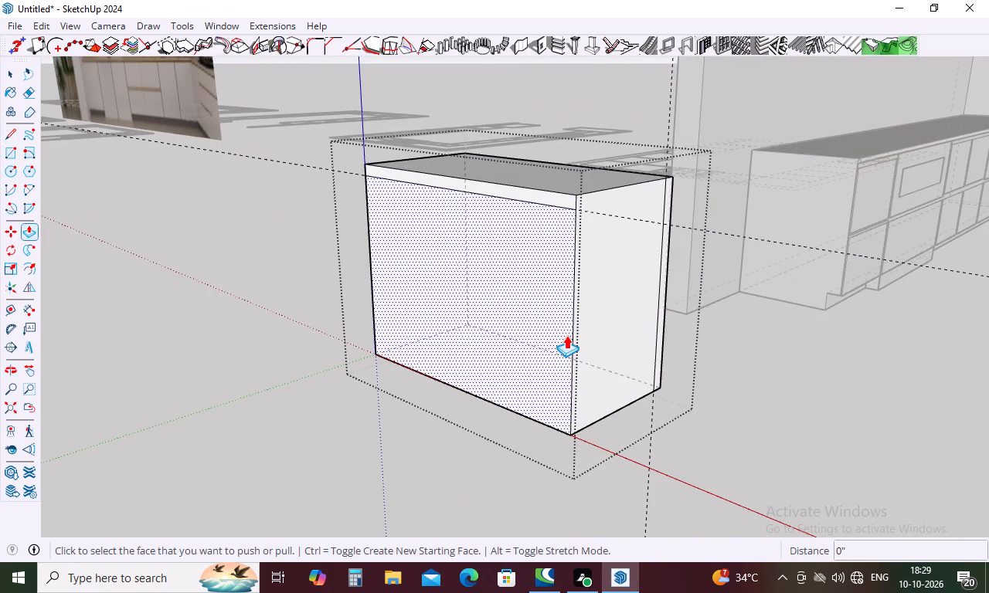
click(566, 335)
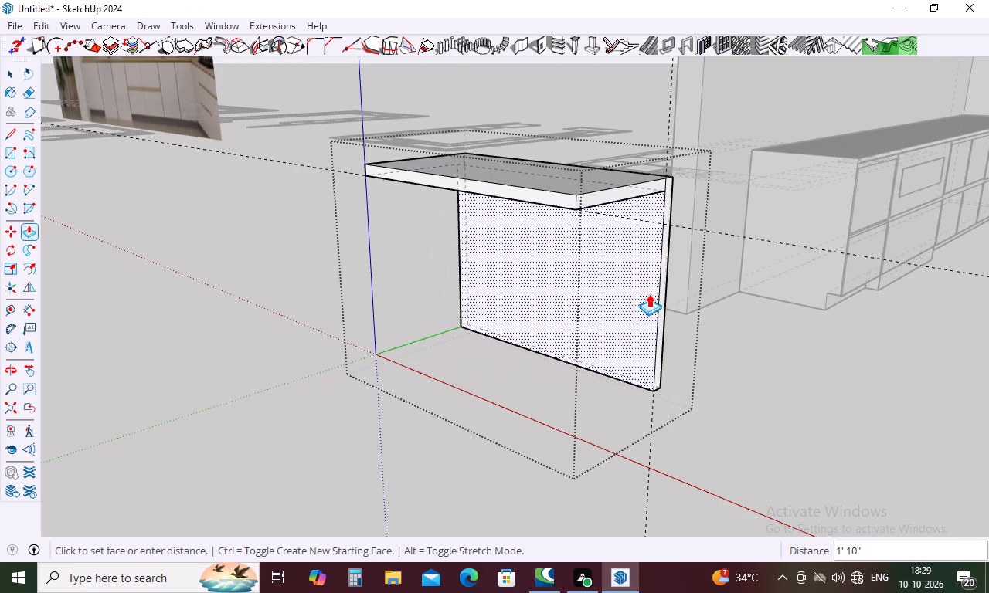
click(649, 293)
key(Escape)
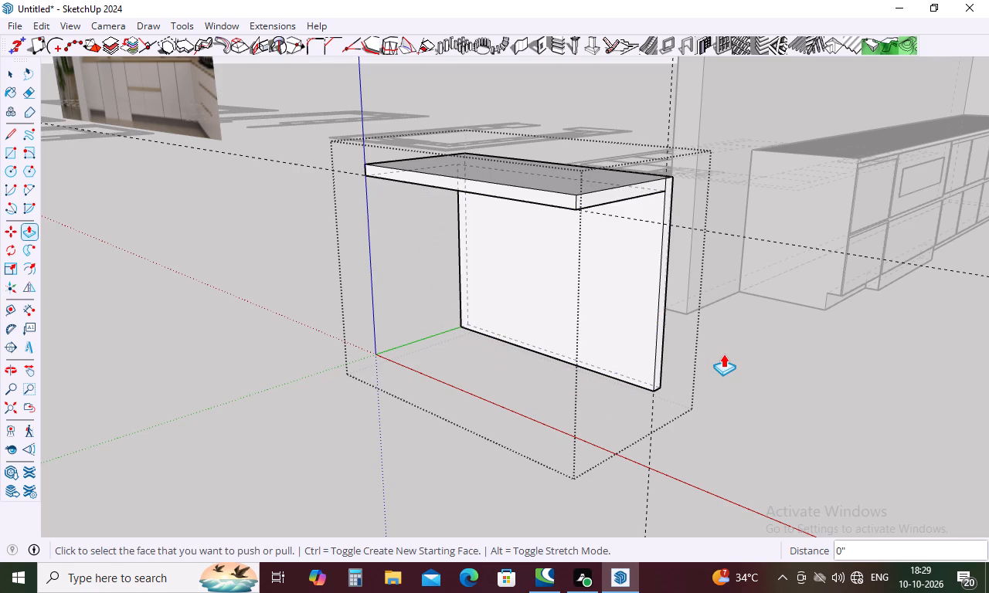
Erase the leftover line segment between the countertop and the back panel on the counter's end face.
key(e)
scroll(664, 185, up, 9)
drag(675, 180, 670, 182)
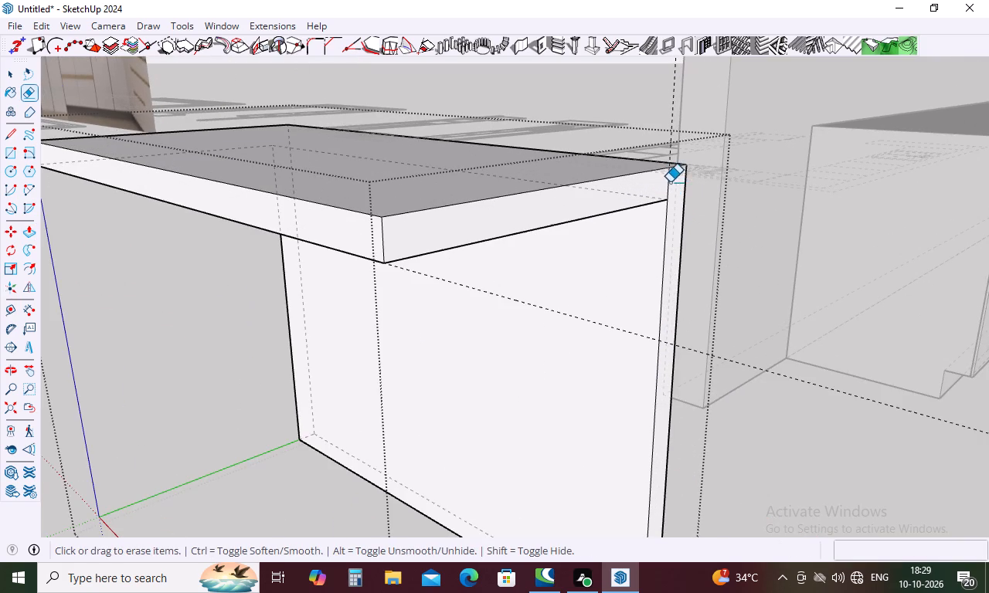
drag(670, 182, 660, 187)
Turn off the display of hidden back edges.
scroll(555, 238, down, 5)
middle_drag(562, 256, 988, 278)
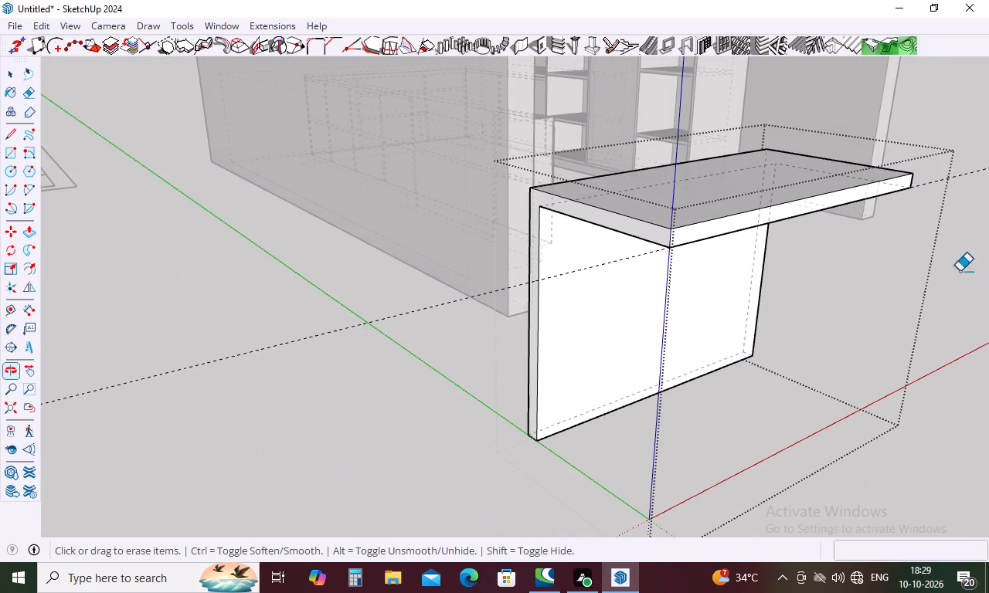
key(Escape)
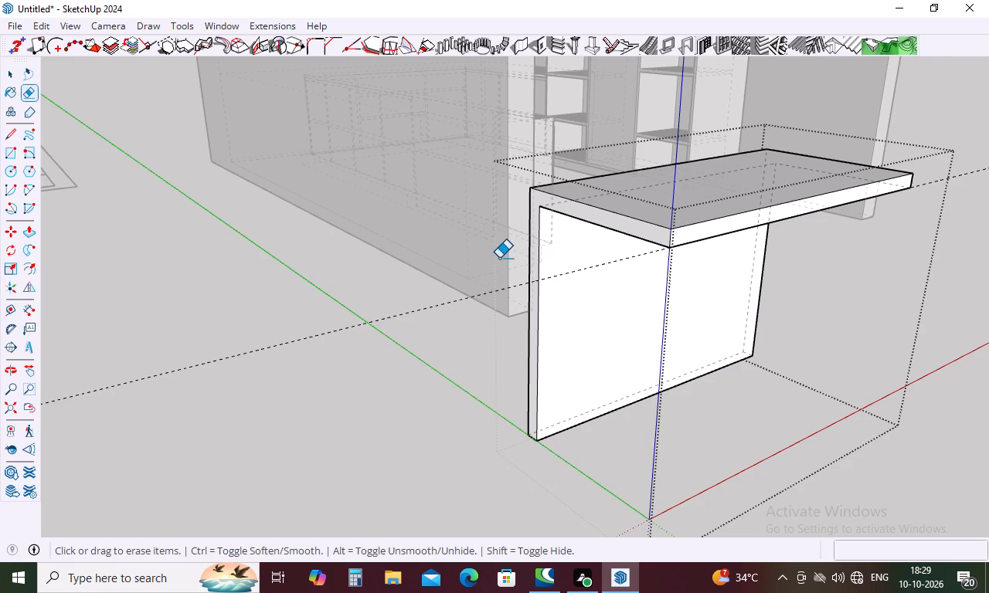
key(k)
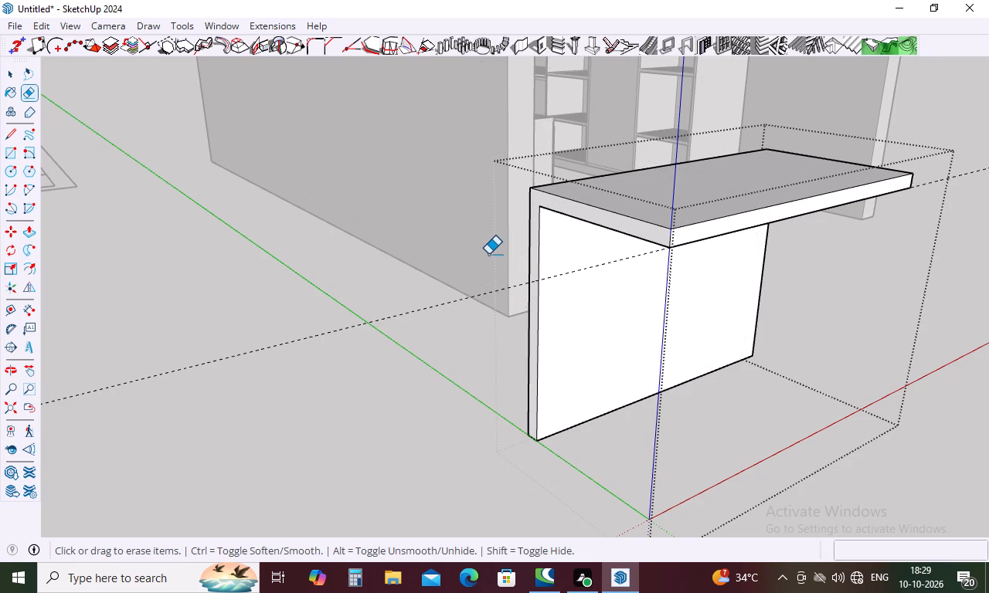
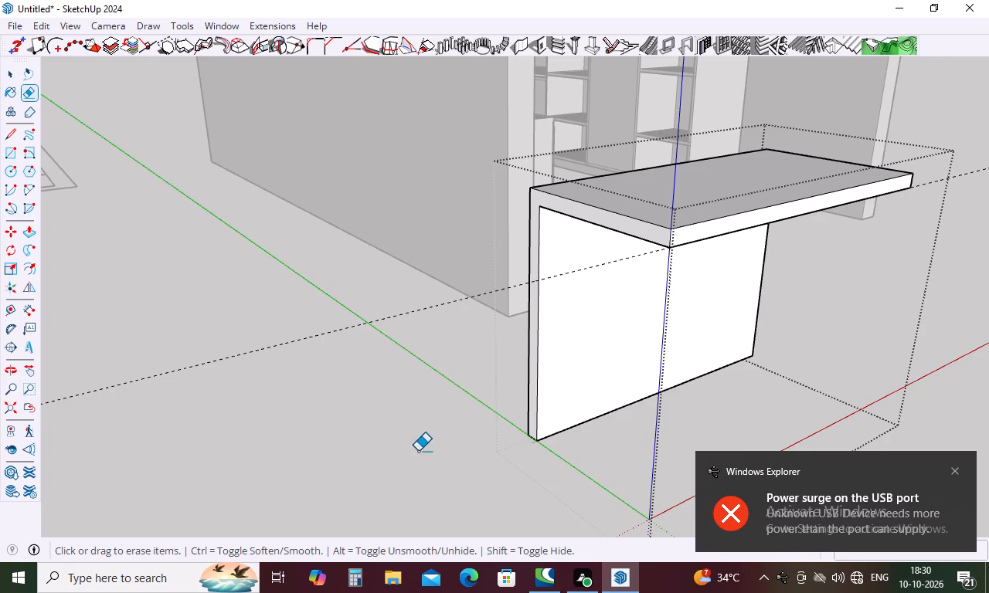
Dismiss the USB power surge notification.
click(954, 469)
click(953, 469)
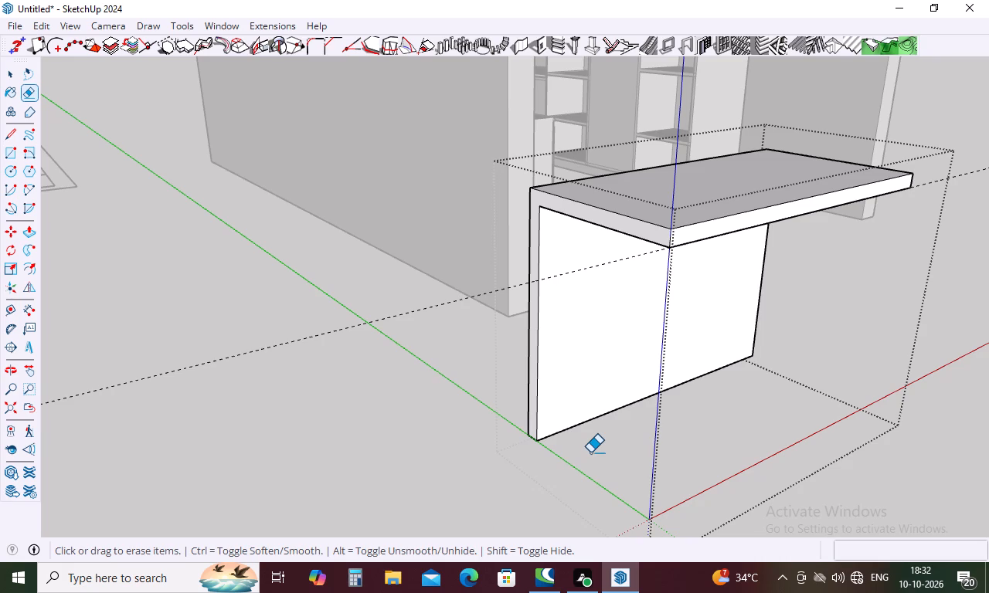
Finish editing the breakfast counter and close its group.
scroll(617, 439, down, 3)
middle_drag(620, 437, 605, 435)
scroll(562, 434, down, 4)
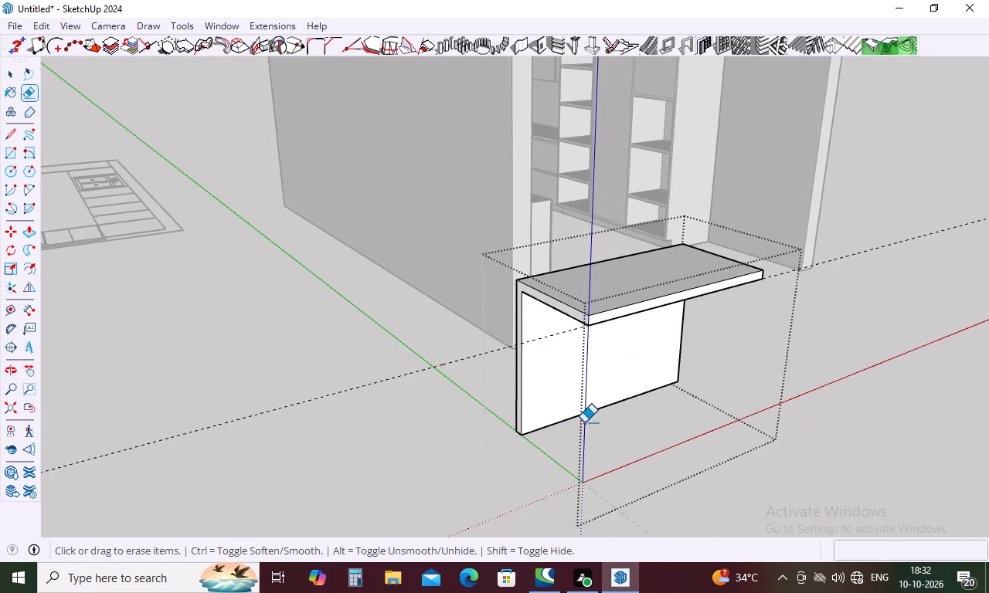
scroll(626, 409, down, 4)
middle_drag(754, 408, 620, 452)
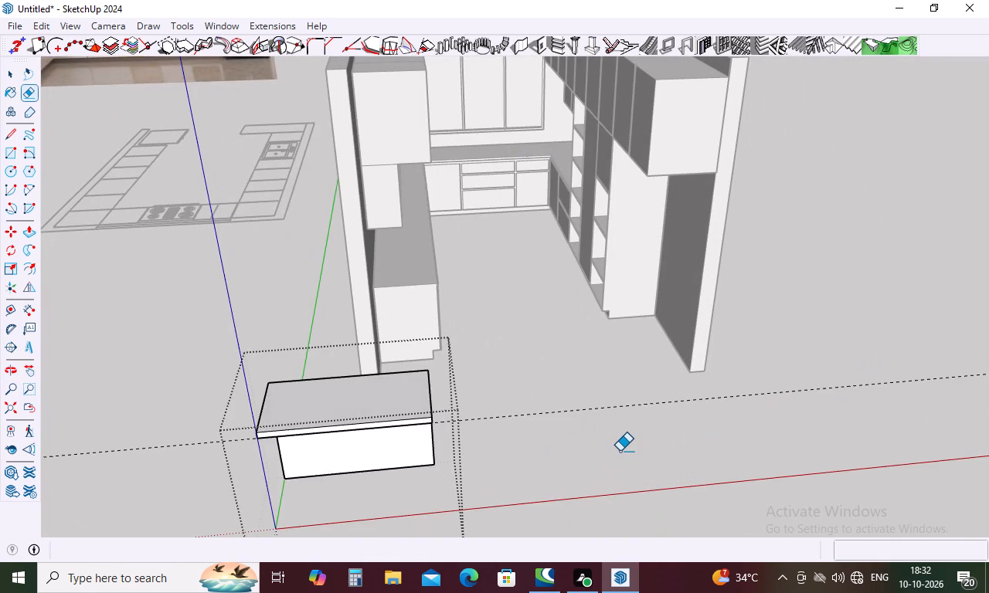
key(space)
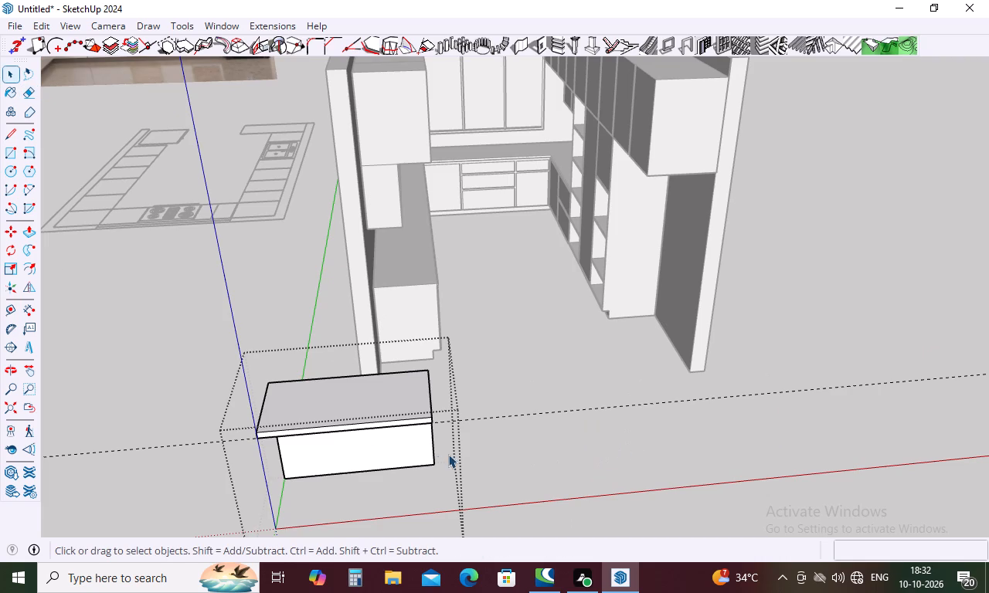
scroll(539, 414, down, 9)
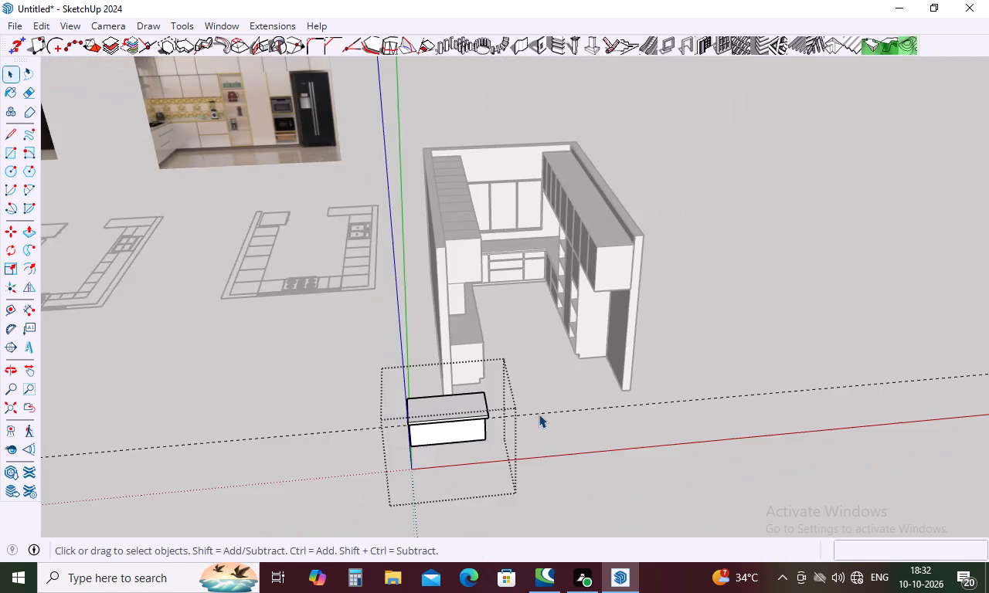
scroll(539, 414, down, 9)
click(393, 434)
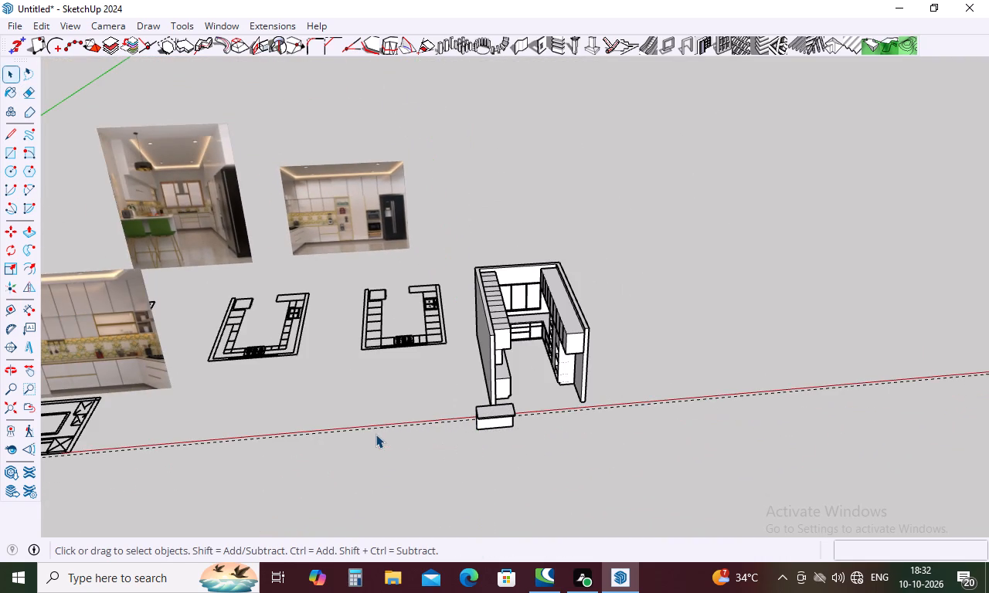
Examine the reference photos for where the breakfast counter sits in the kitchen.
scroll(128, 330, down, 9)
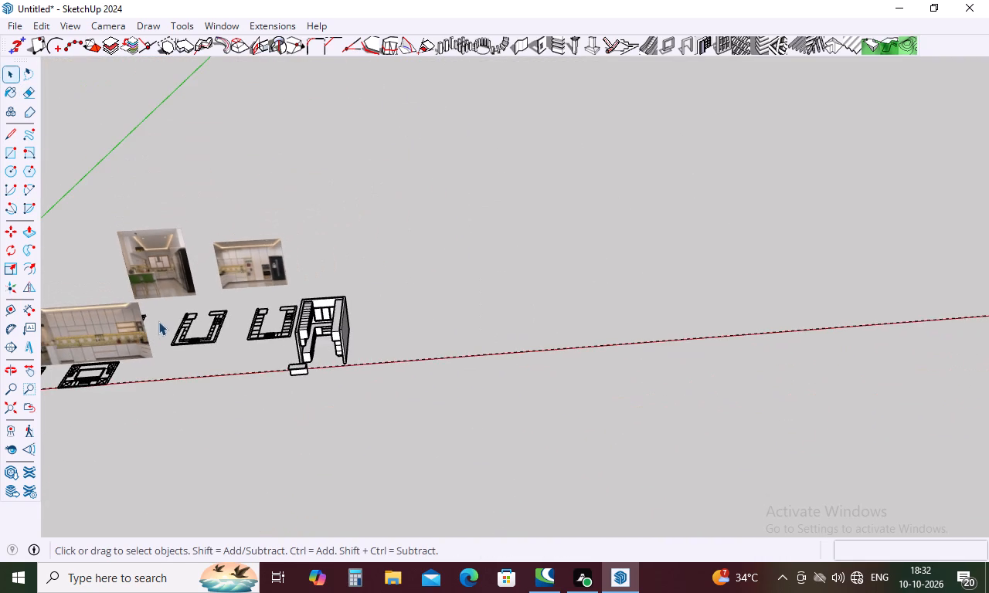
scroll(163, 274, up, 15)
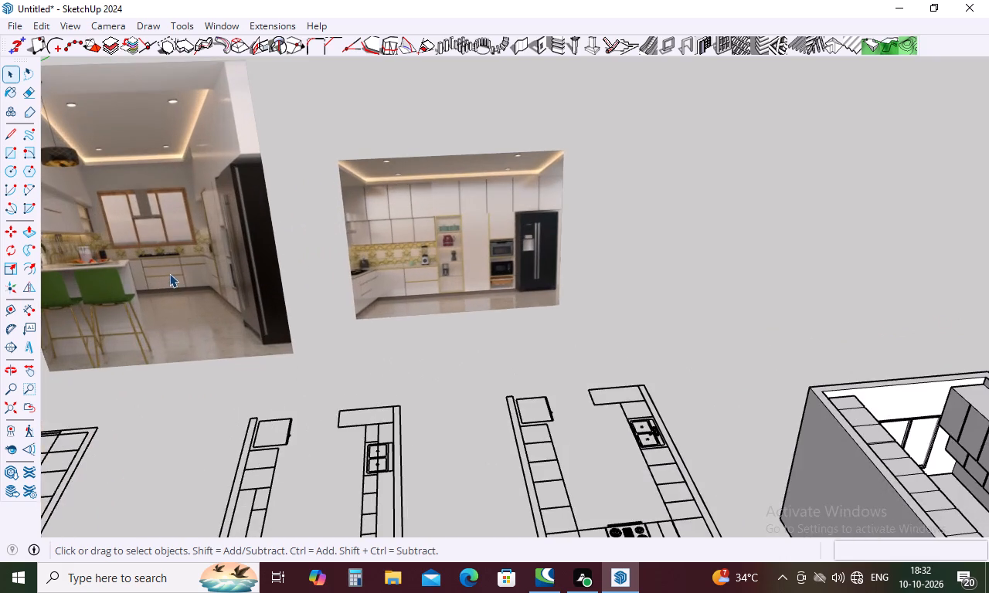
scroll(169, 273, down, 14)
With hidden back edges displayed, move the breakfast counter by its lower back corner to the base cabinet's bottom end corner against the wall.
scroll(366, 378, up, 6)
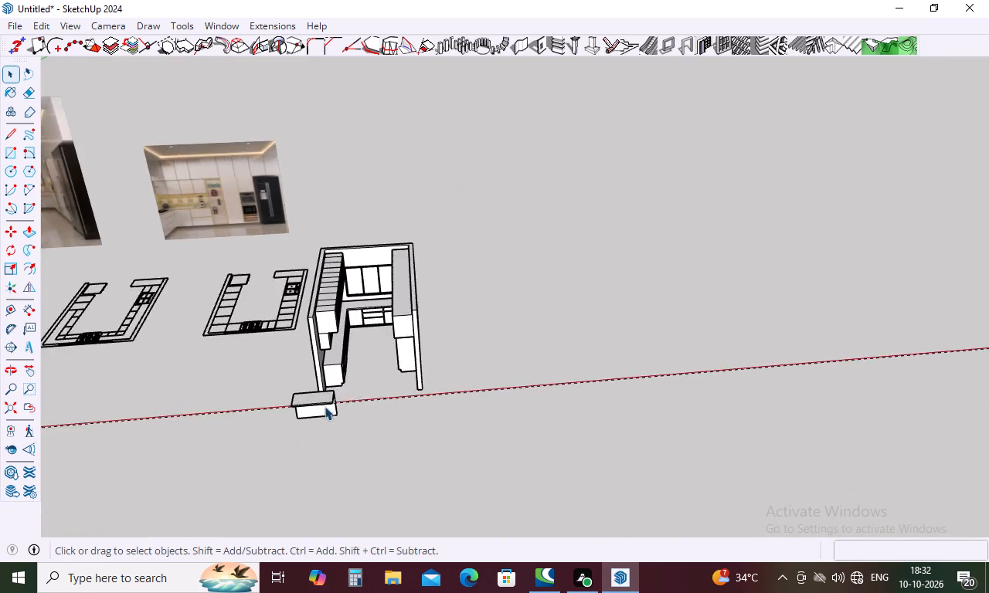
scroll(325, 406, up, 16)
key(m)
scroll(297, 402, up, 3)
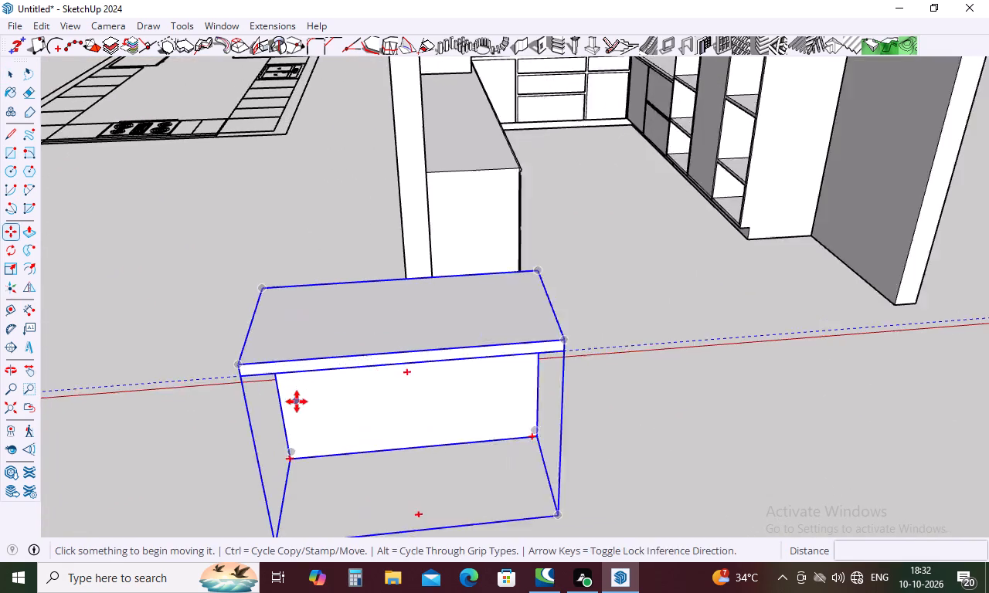
scroll(297, 402, up, 2)
scroll(288, 466, up, 5)
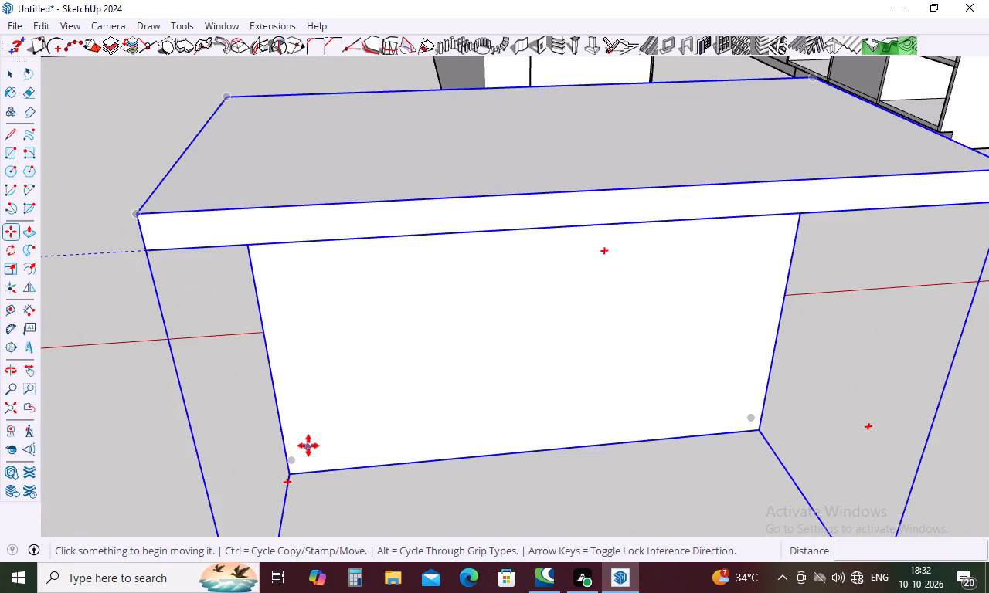
key(k)
scroll(301, 456, up, 9)
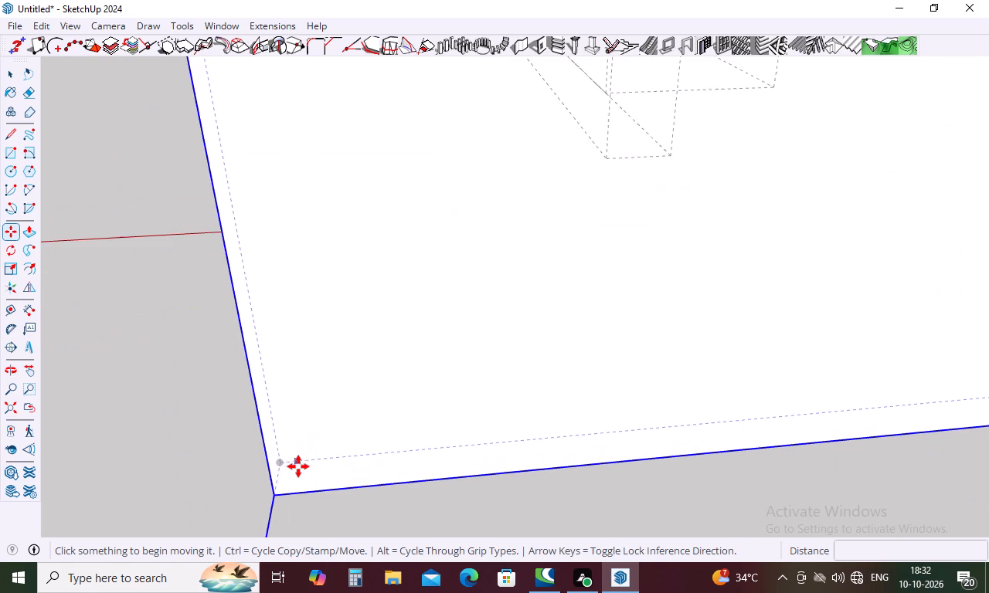
click(283, 463)
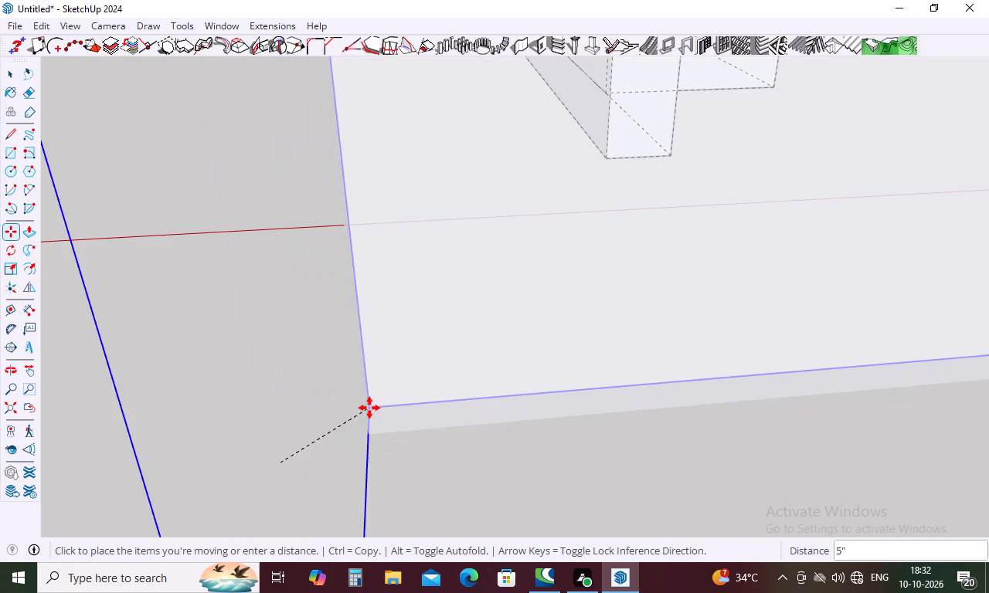
scroll(369, 408, down, 15)
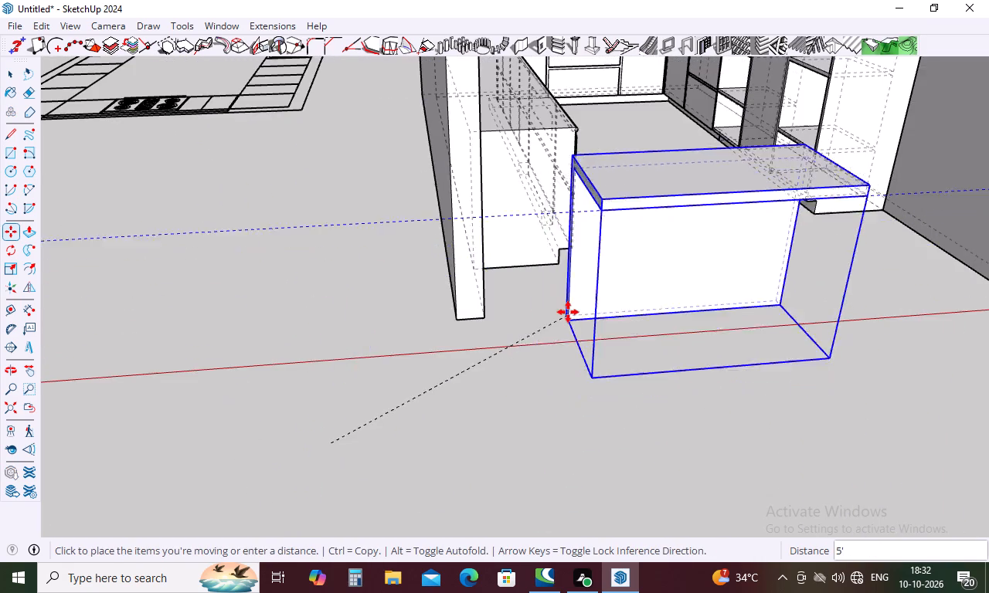
scroll(568, 312, up, 4)
middle_drag(572, 305, 447, 368)
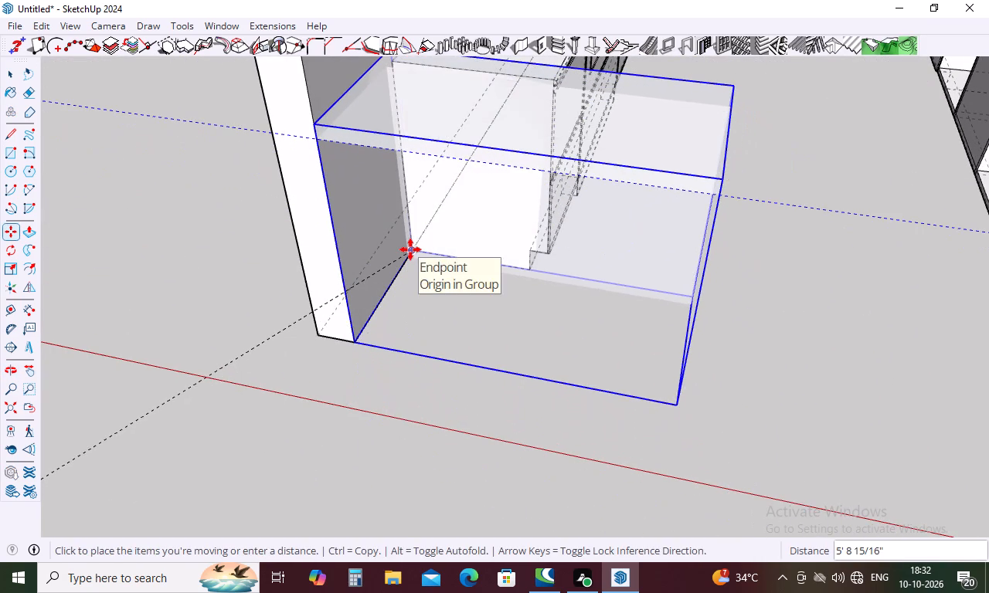
click(410, 249)
key(Escape)
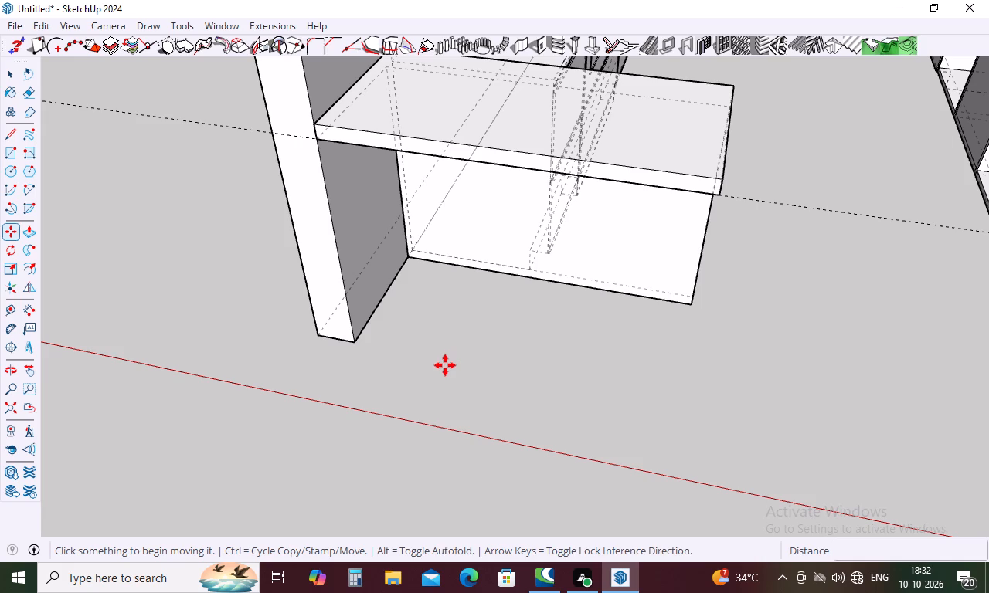
Open the walls group and extend the front end of the wall beside the breakfast counter by 1'.
key(space)
scroll(369, 354, down, 4)
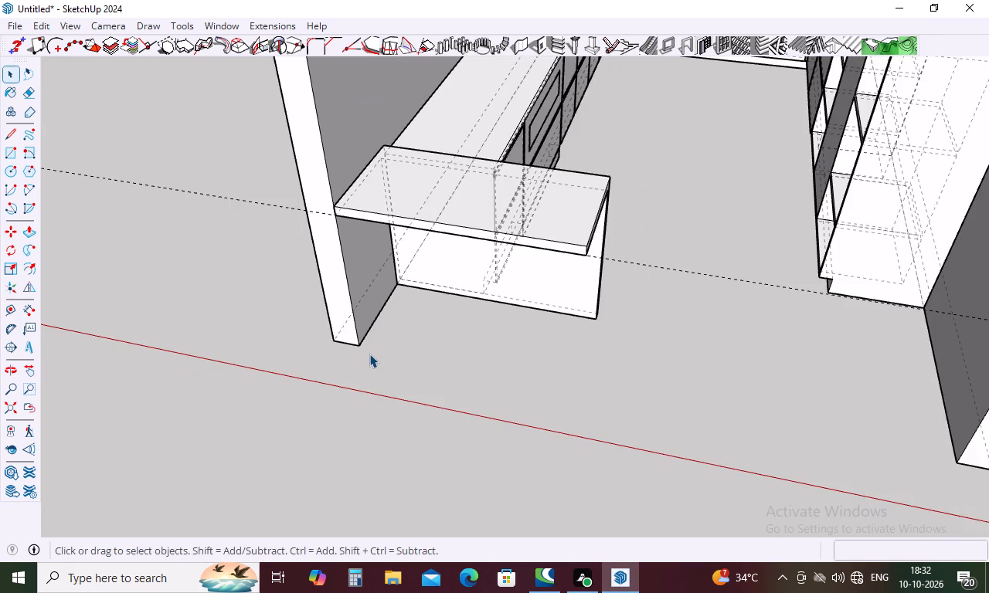
middle_drag(369, 354, 479, 372)
double_click(399, 378)
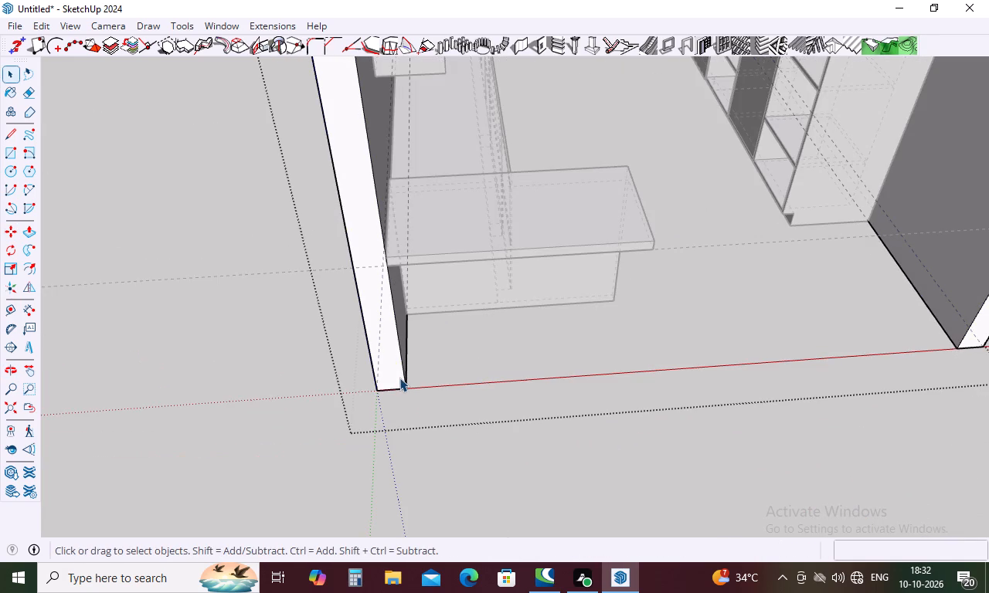
key(p)
click(392, 378)
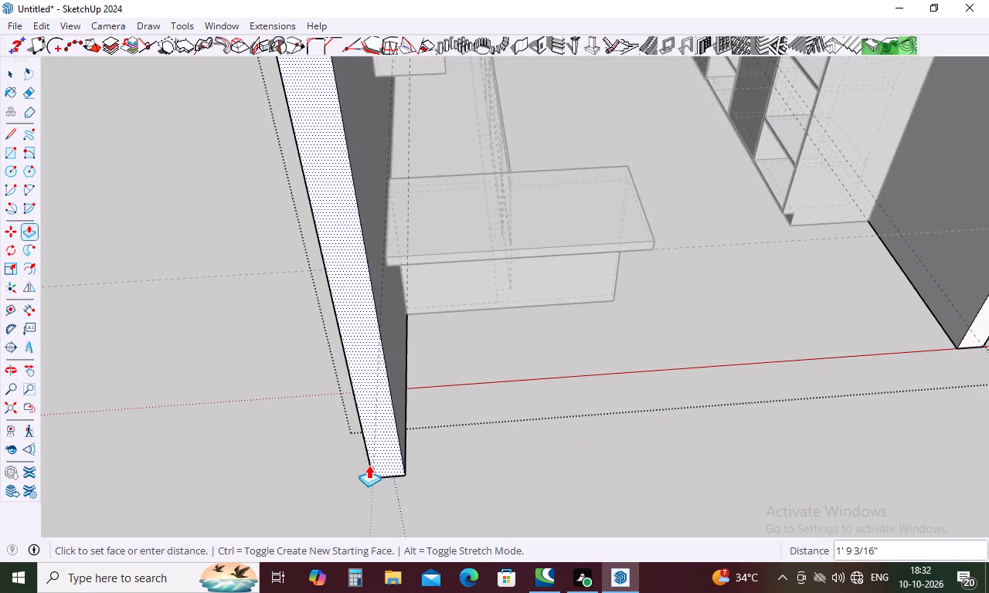
text(1')
key(Return)
Extend the front end of the opposite wall by the same 1' and close the walls group.
scroll(331, 374, down, 10)
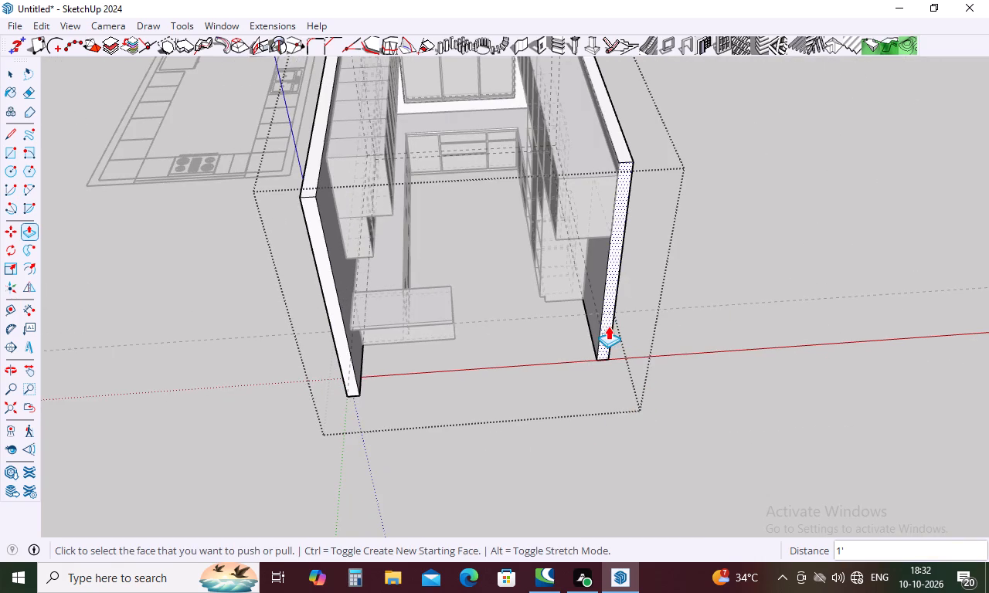
double_click(608, 326)
key(Escape)
click(547, 512)
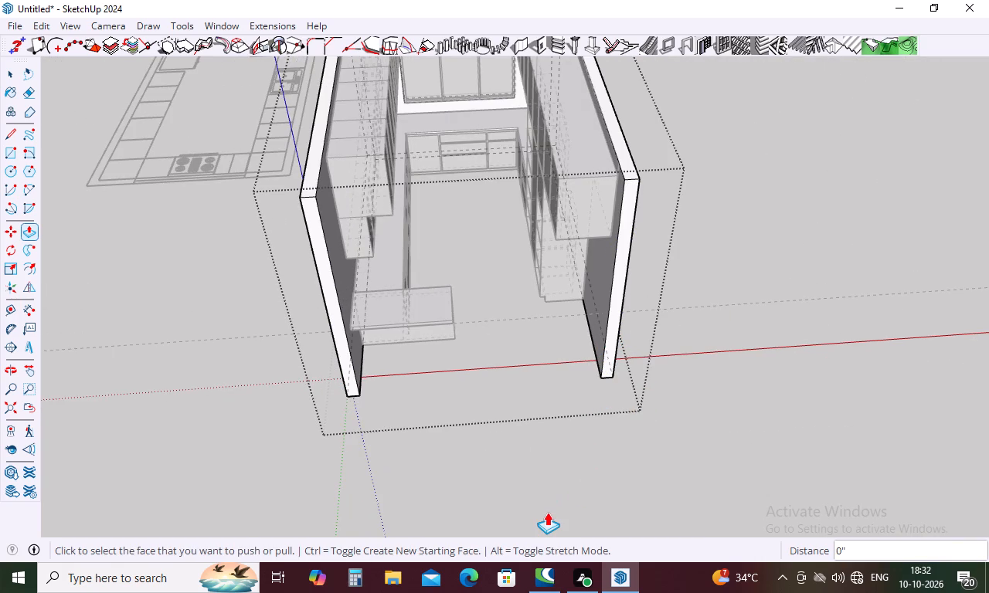
key(space)
click(543, 494)
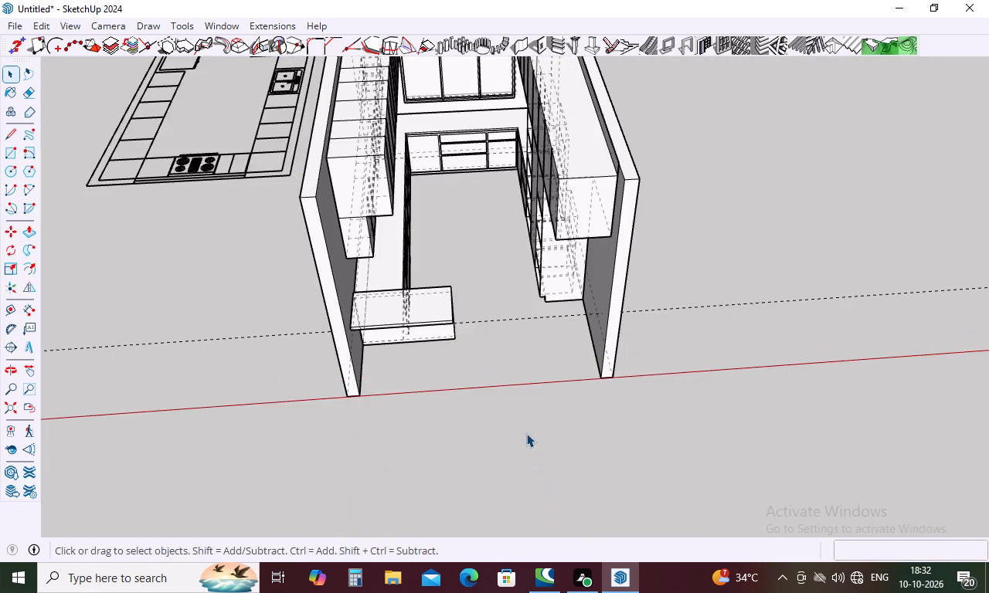
Turn off the display of hidden back edges.
scroll(524, 424, down, 4)
middle_drag(523, 424, 374, 405)
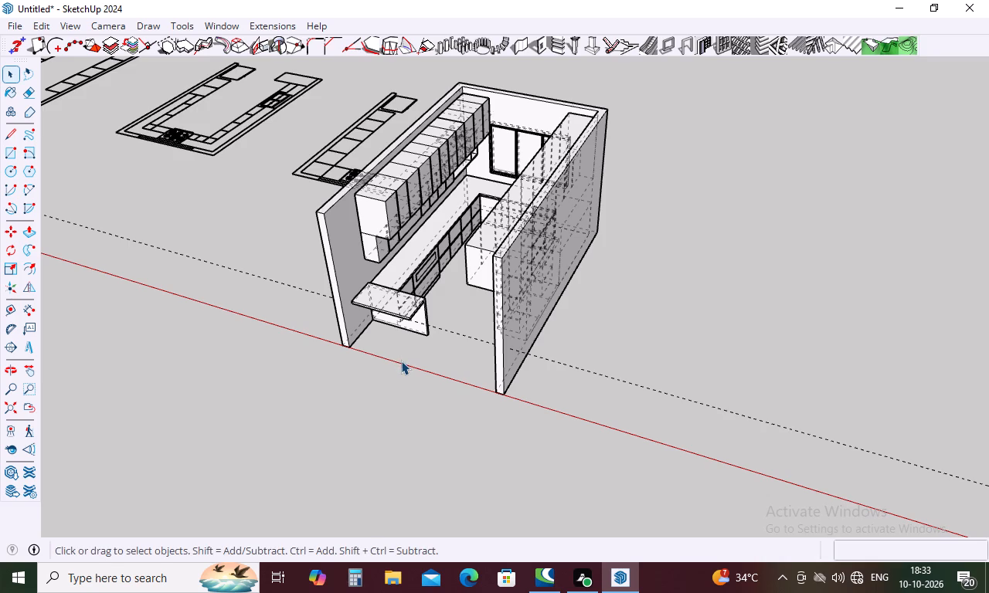
key(k)
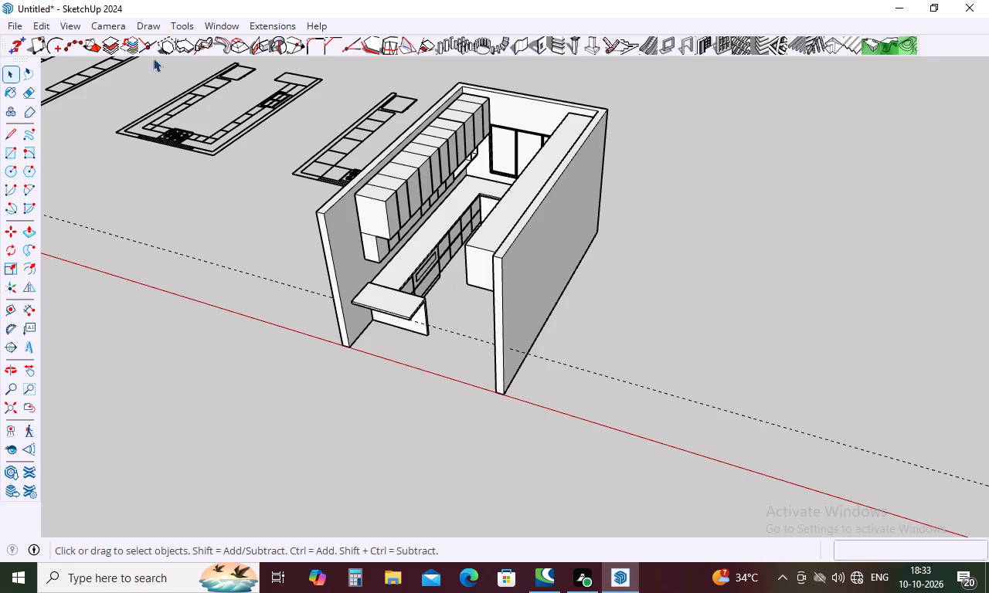
Delete all guides from the model.
click(46, 23)
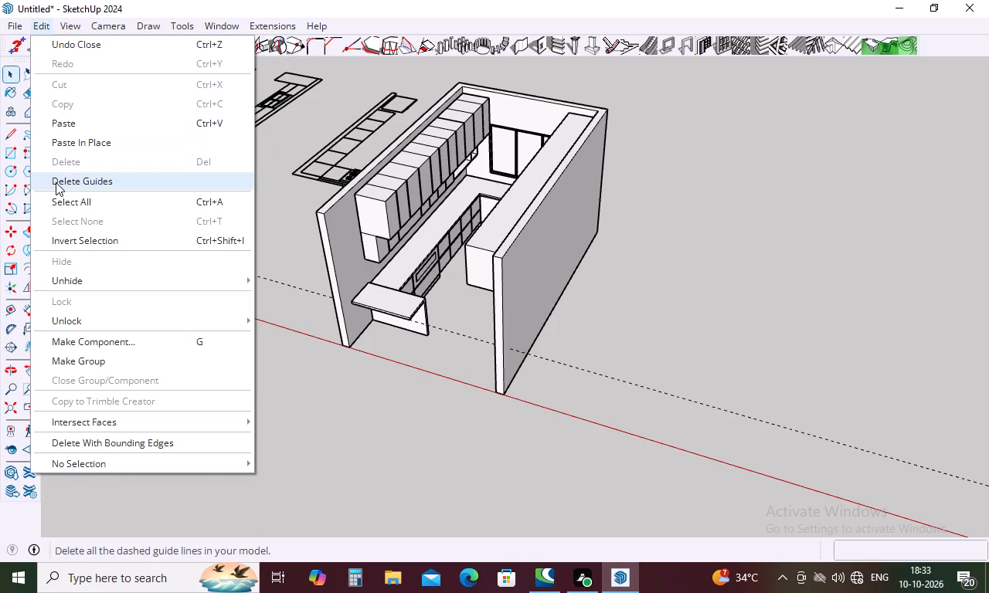
click(56, 182)
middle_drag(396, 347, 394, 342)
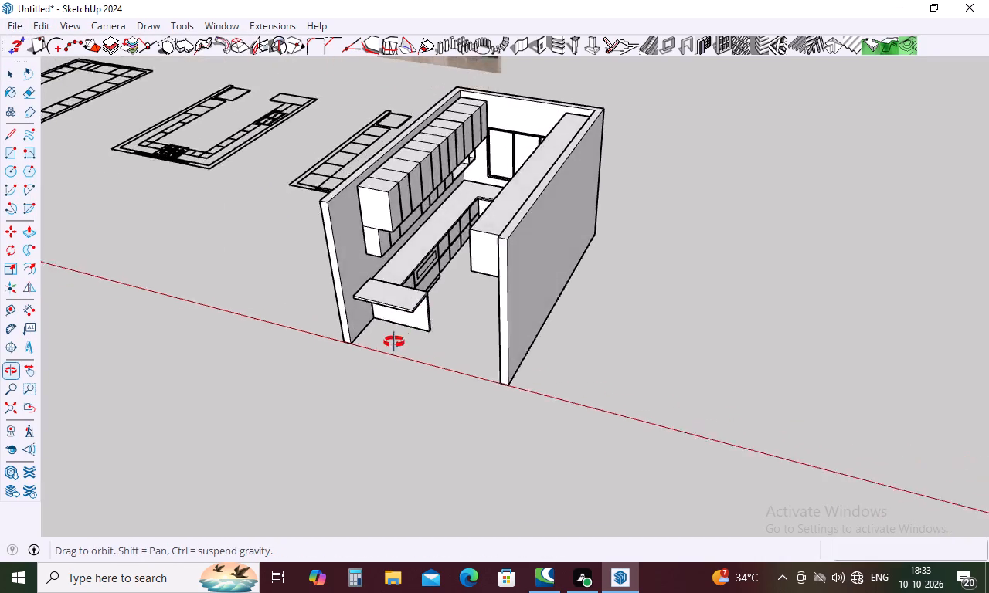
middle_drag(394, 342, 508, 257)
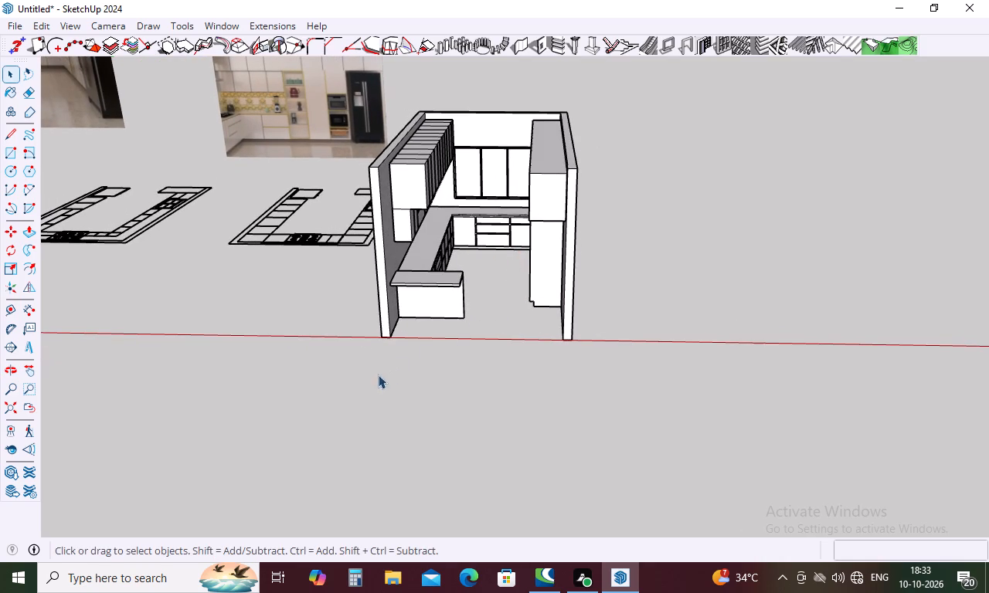
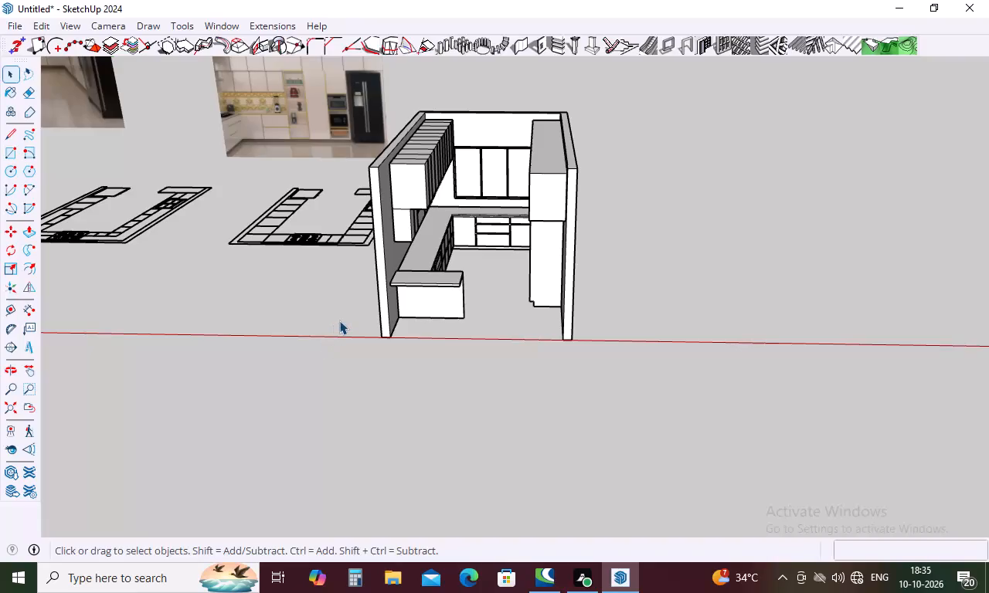
Inspect the kitchen model's extended walls, wall cabinets, tall unit and breakfast counter from above, the side and the front.
middle_drag(439, 349, 386, 391)
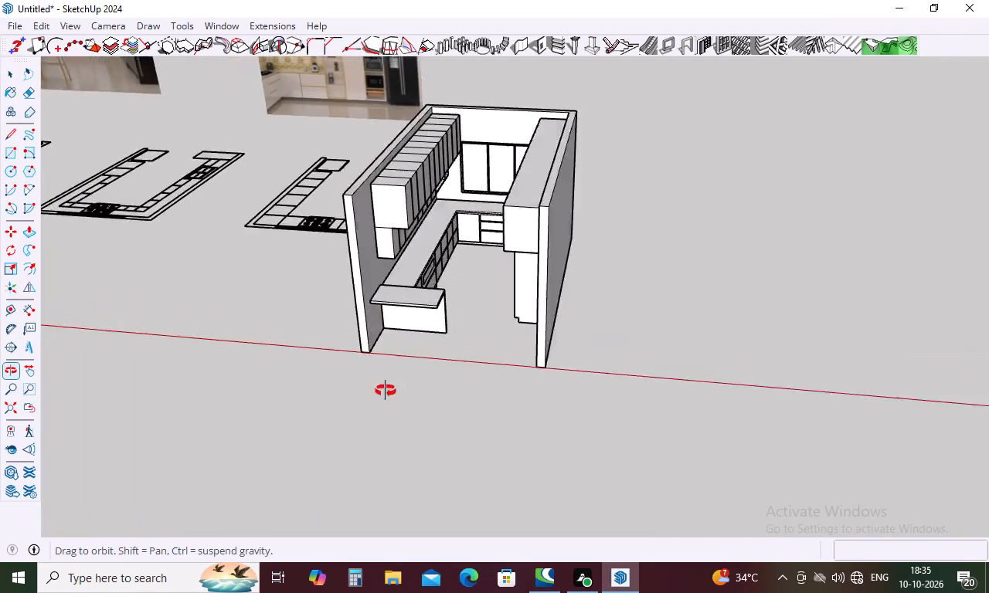
middle_drag(386, 391, 675, 302)
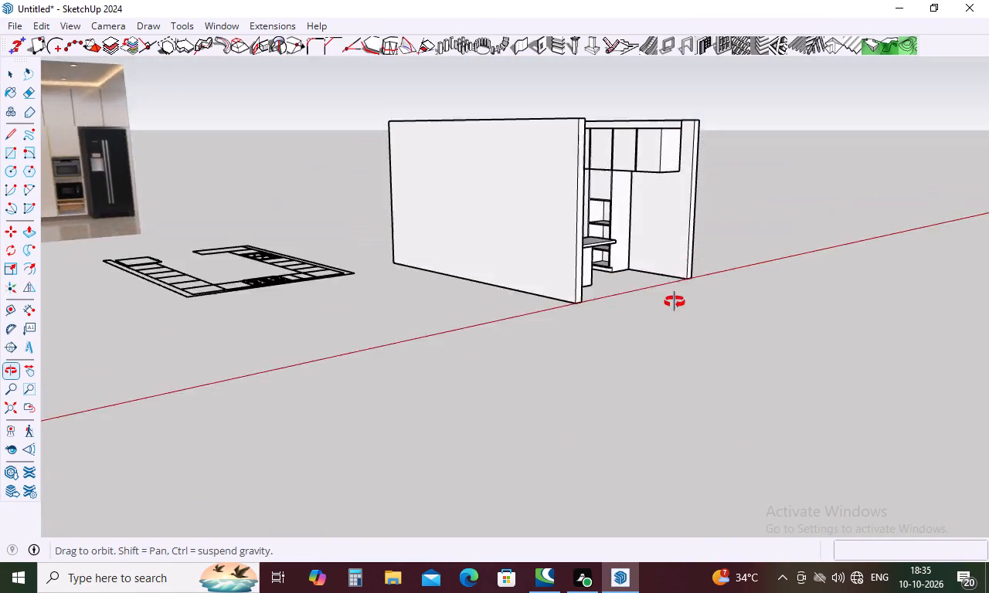
middle_drag(675, 302, 435, 341)
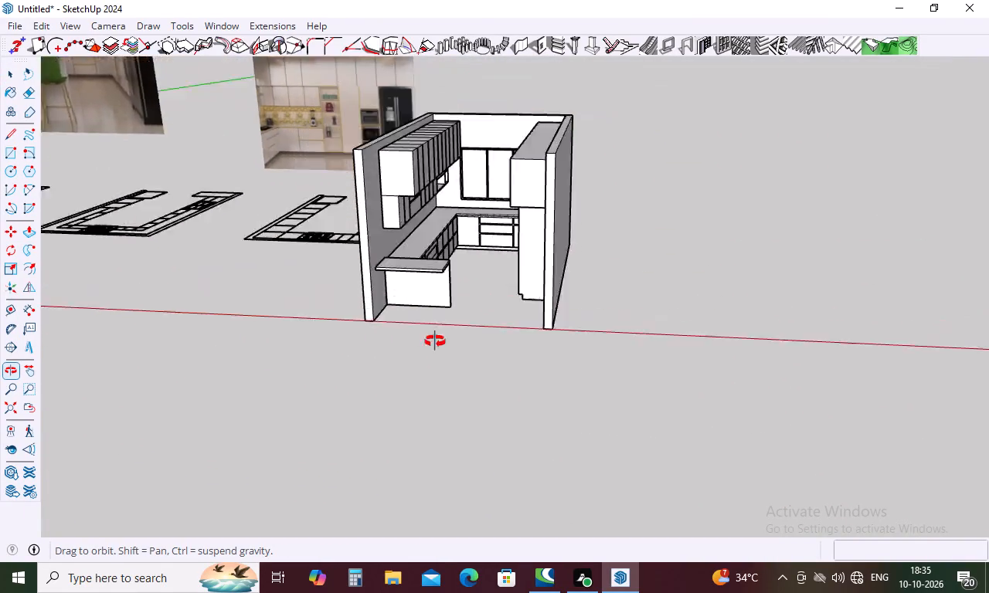
middle_drag(435, 341, 535, 436)
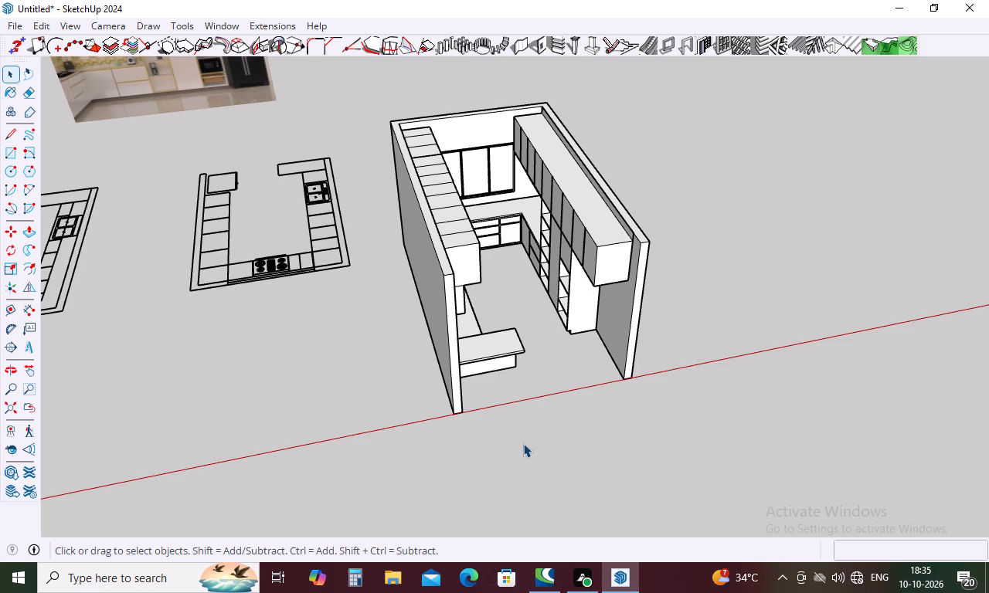
middle_drag(525, 442, 458, 334)
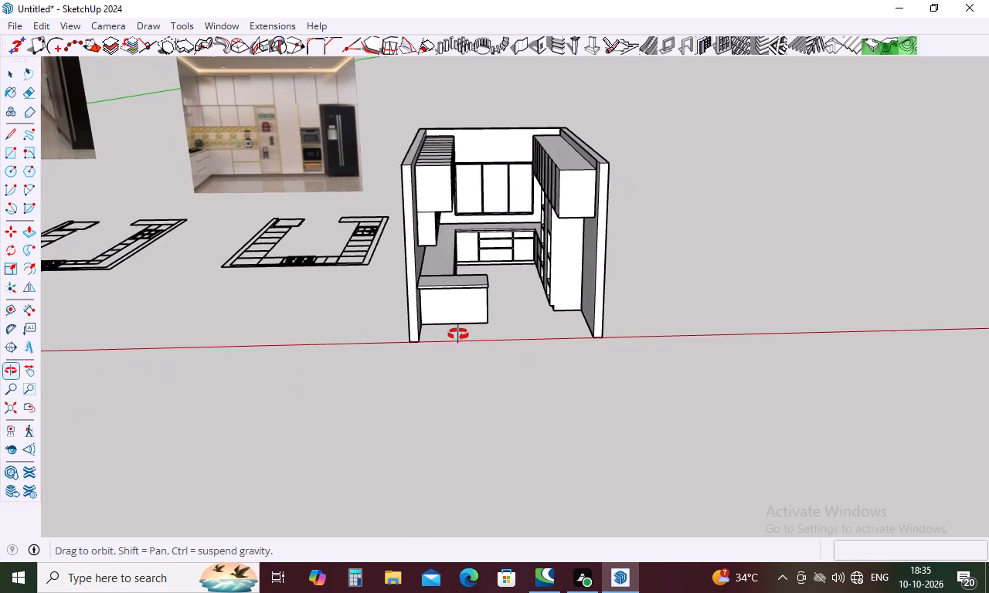
middle_drag(458, 334, 457, 334)
scroll(508, 276, up, 5)
scroll(511, 274, down, 5)
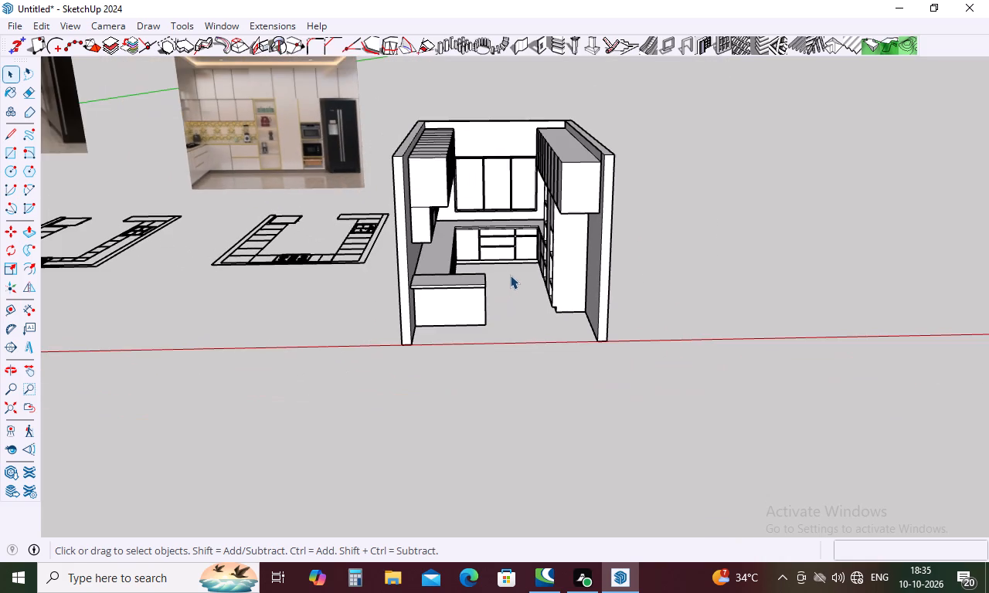
scroll(539, 158, up, 5)
middle_drag(535, 160, 514, 226)
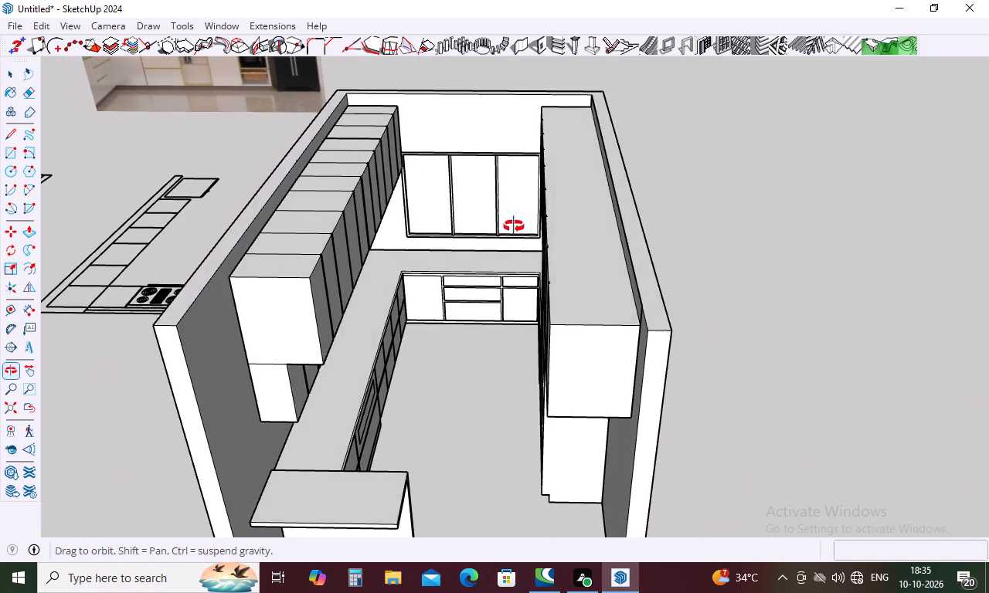
middle_drag(514, 226, 546, 199)
scroll(488, 274, down, 2)
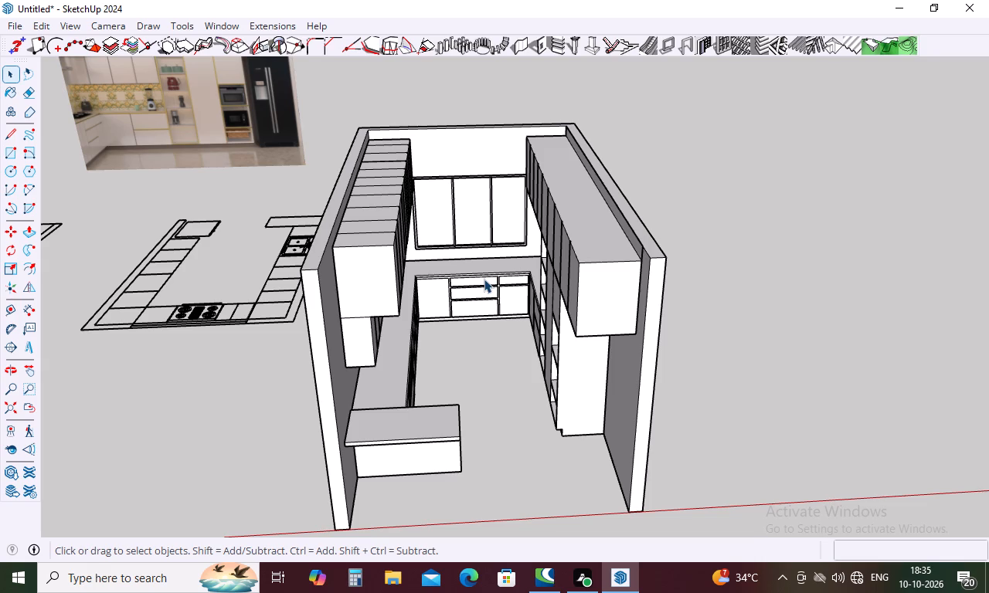
middle_drag(484, 279, 471, 175)
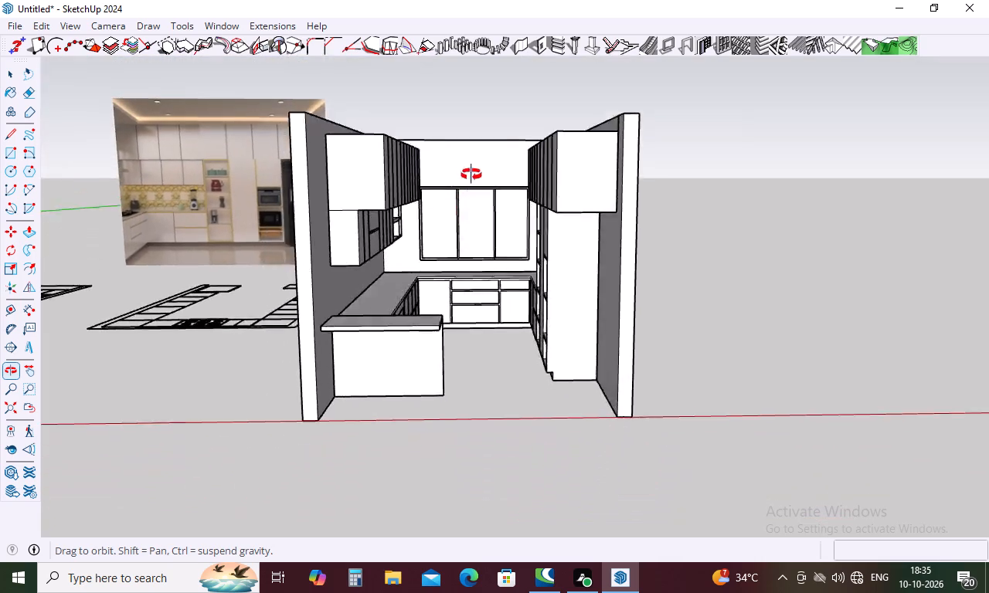
middle_drag(471, 175, 475, 121)
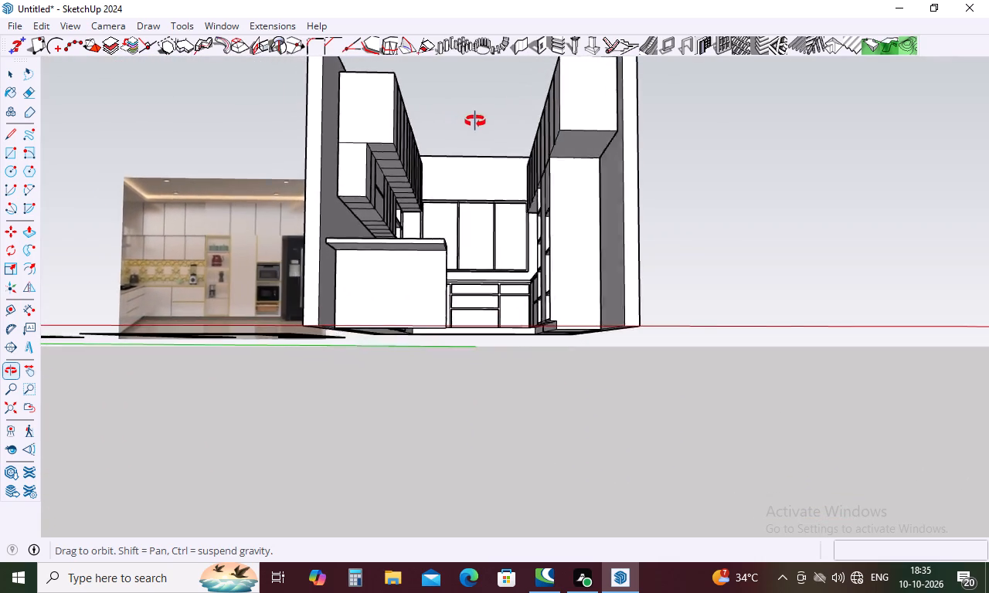
middle_drag(475, 121, 511, 139)
Compare the kitchen model with the reference photos, examining the long cabinet wall and breakfast counter photo up close.
scroll(511, 139, down, 14)
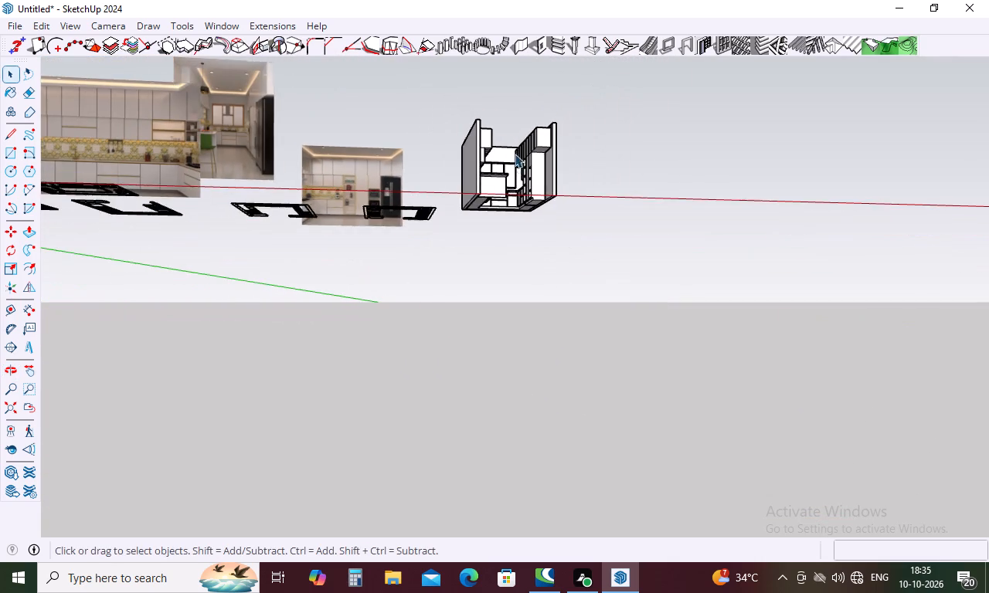
middle_drag(510, 184, 486, 272)
scroll(486, 272, down, 6)
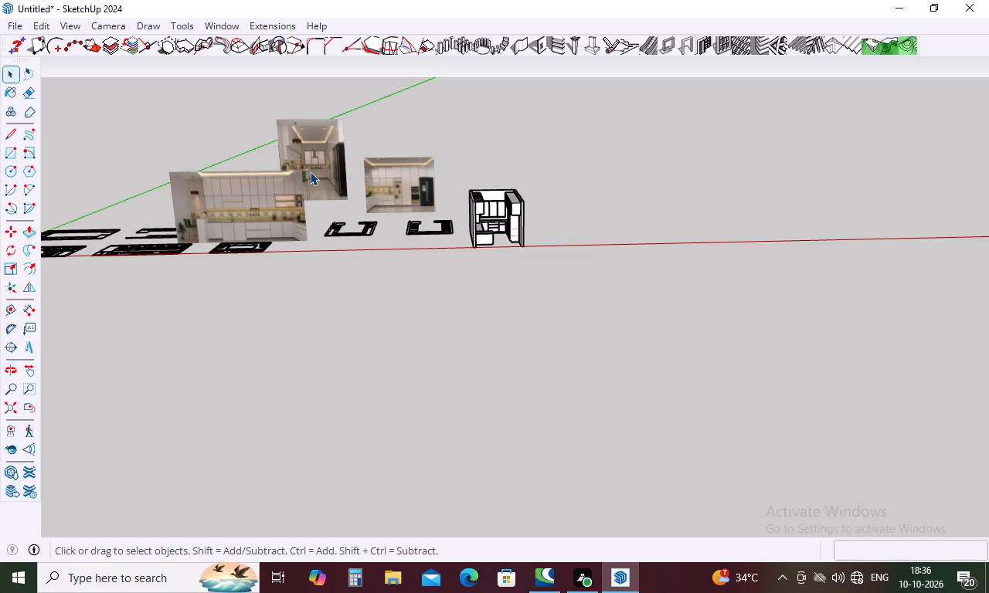
scroll(283, 188, up, 5)
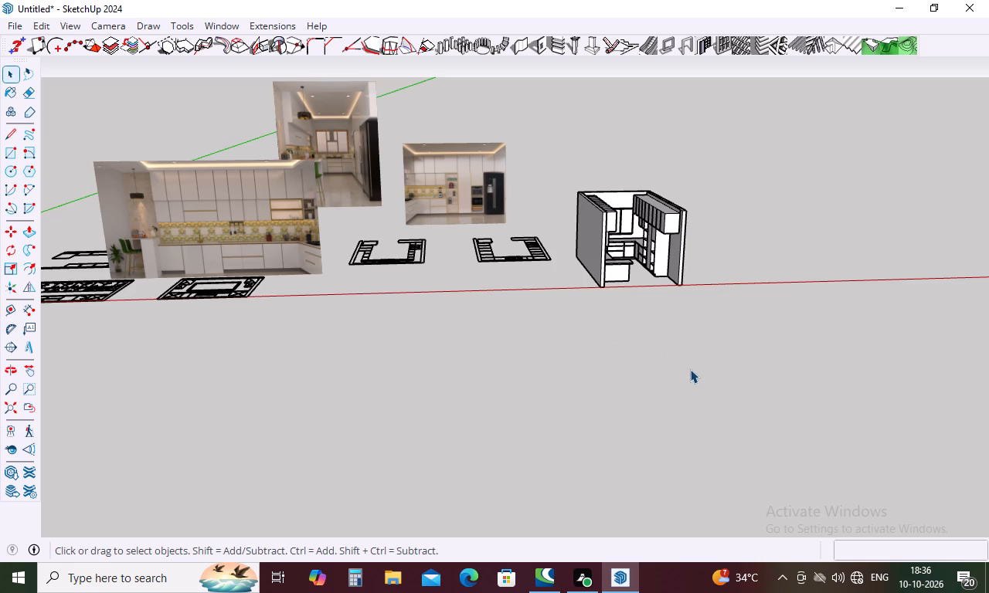
middle_drag(688, 361, 438, 308)
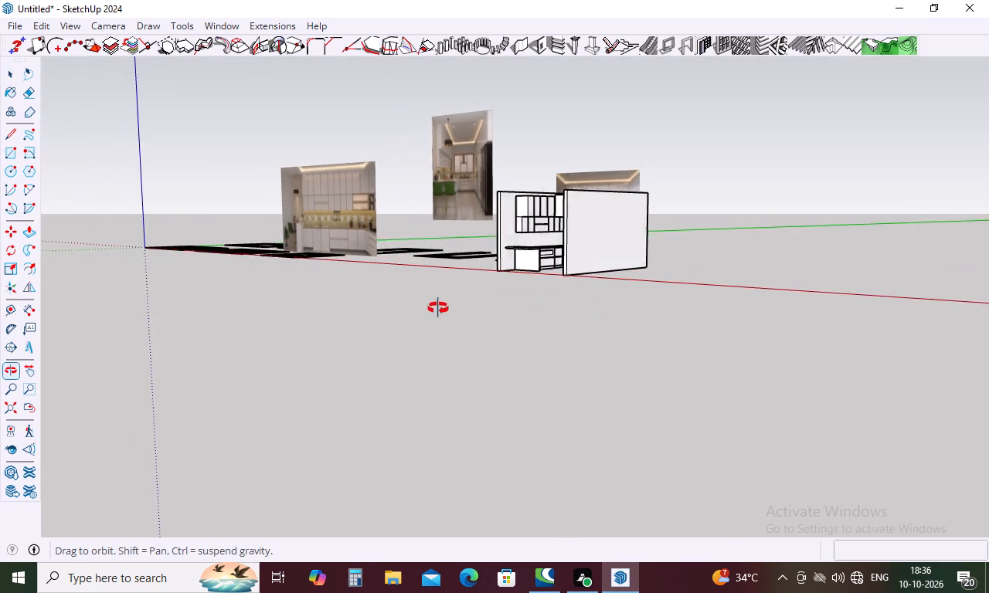
middle_drag(438, 308, 600, 394)
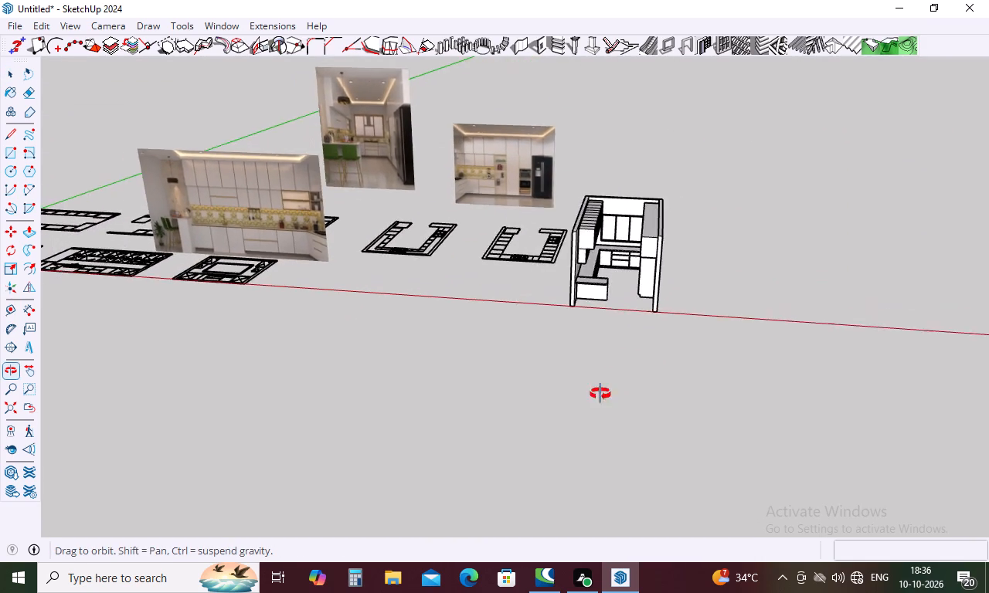
middle_drag(600, 394, 588, 354)
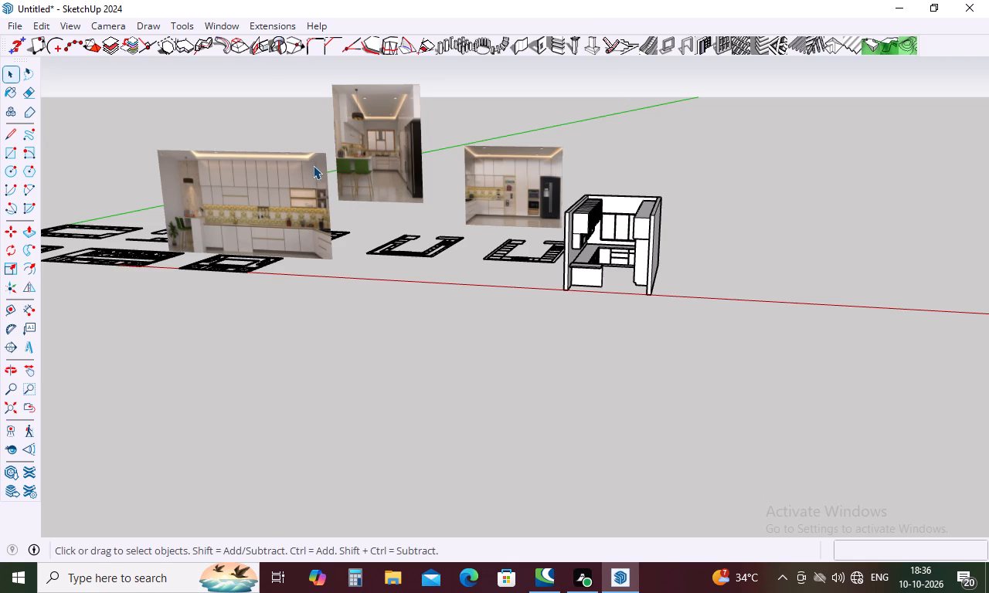
scroll(565, 272, up, 4)
middle_drag(611, 280, 705, 280)
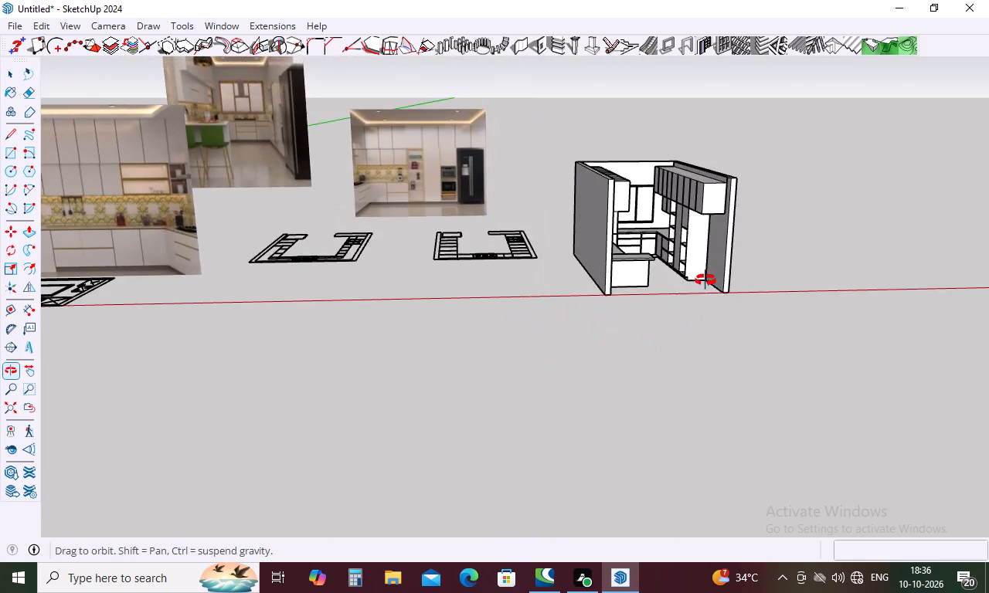
middle_drag(705, 280, 683, 314)
scroll(685, 295, up, 1)
scroll(695, 273, down, 6)
scroll(77, 249, up, 5)
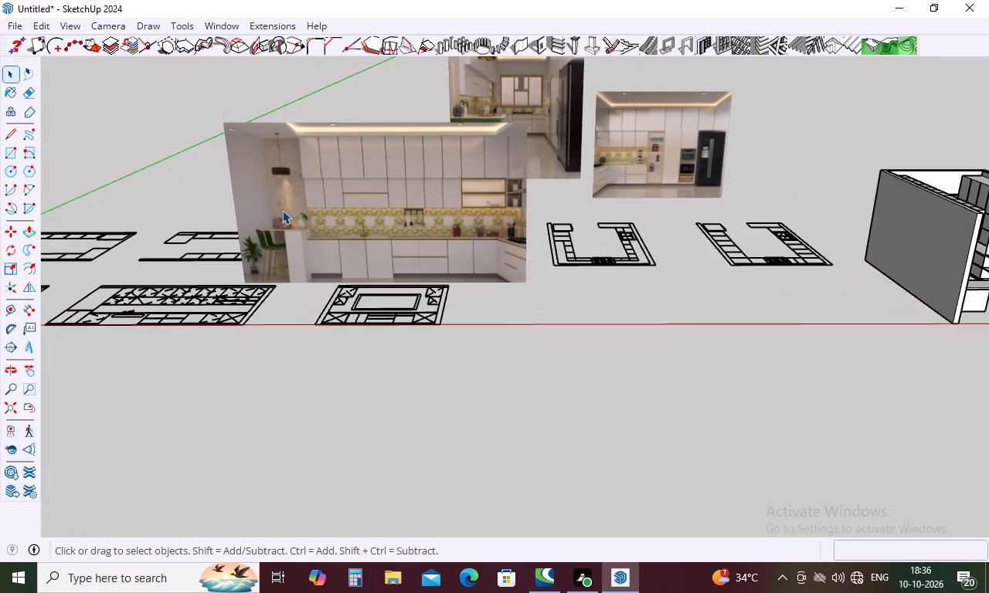
scroll(377, 216, up, 5)
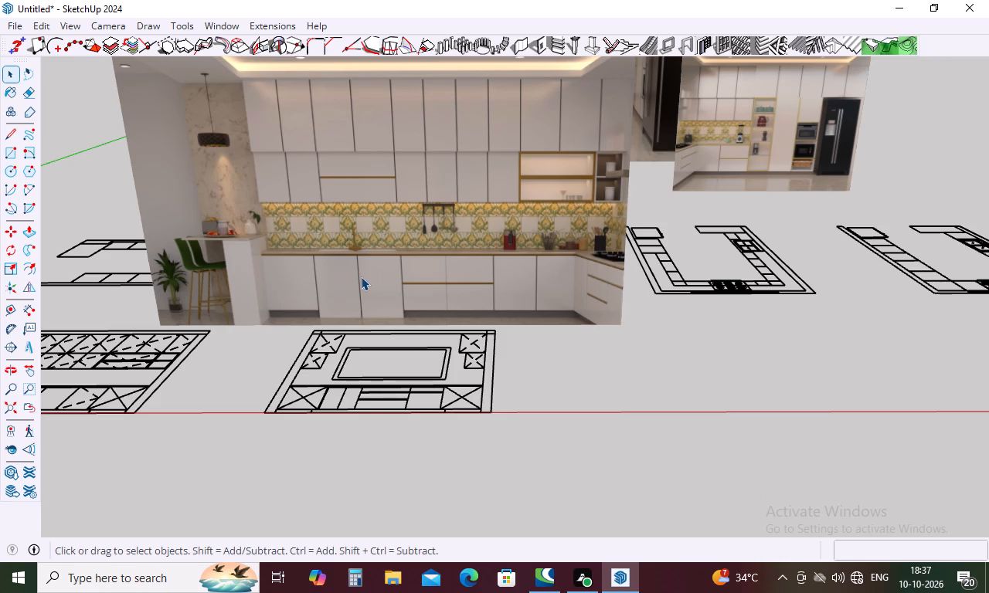
scroll(360, 278, down, 10)
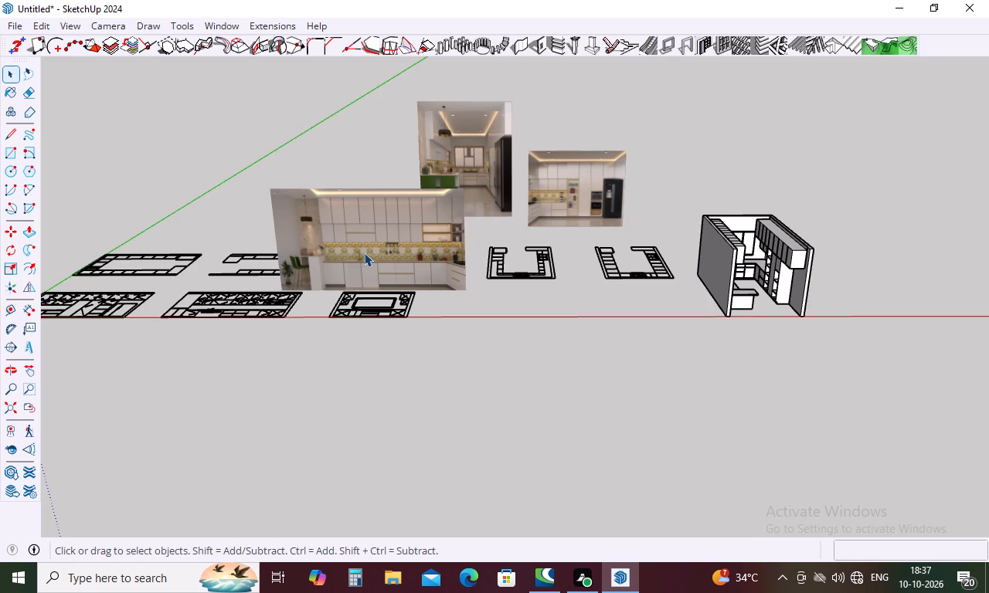
Review the three reference photos and the flat plan drawings side by side with the kitchen model.
middle_drag(376, 246, 437, 192)
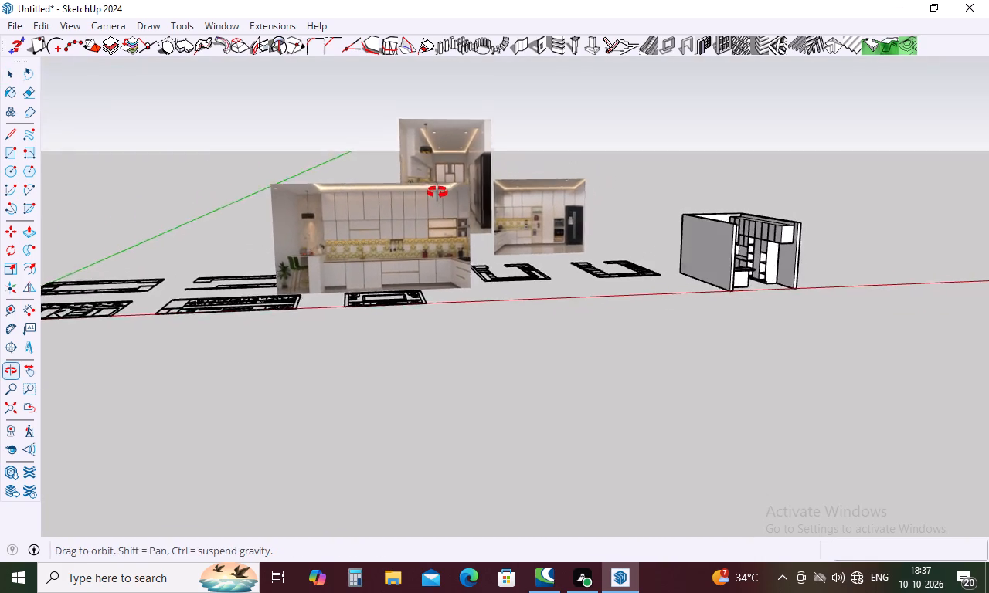
middle_drag(437, 192, 376, 216)
scroll(376, 216, down, 5)
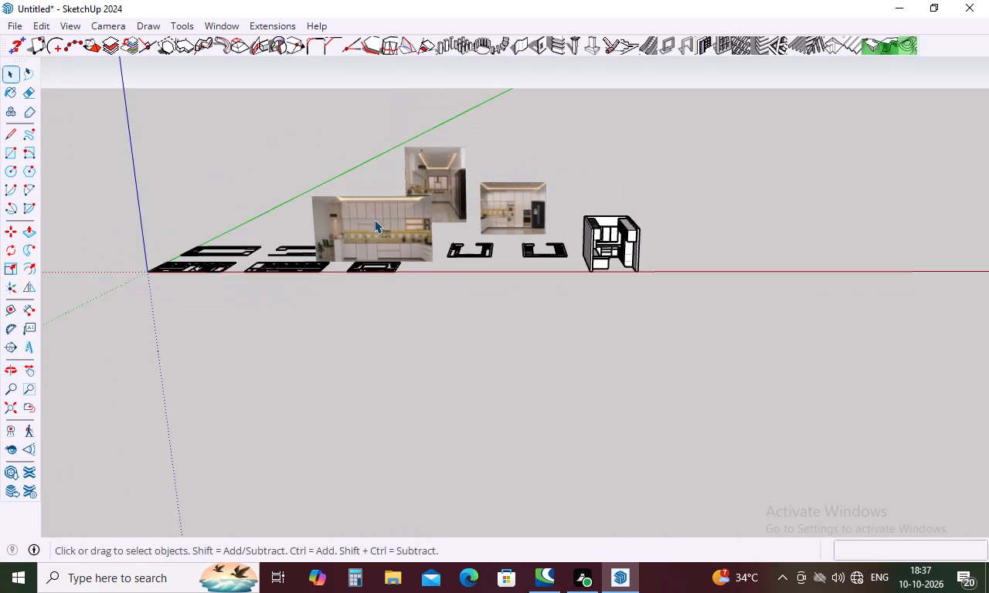
middle_drag(373, 220, 378, 189)
scroll(317, 232, up, 3)
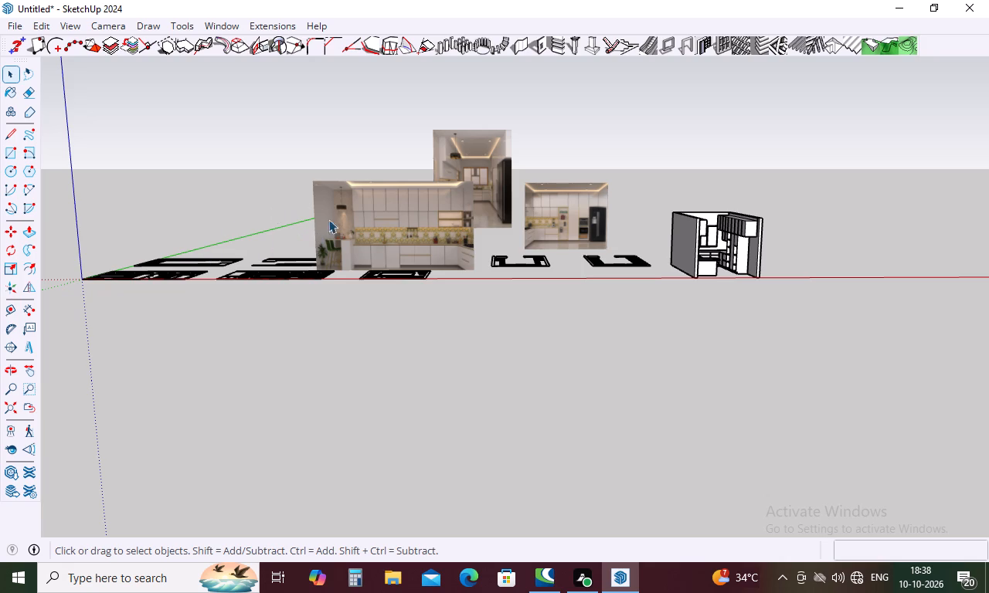
scroll(417, 246, down, 4)
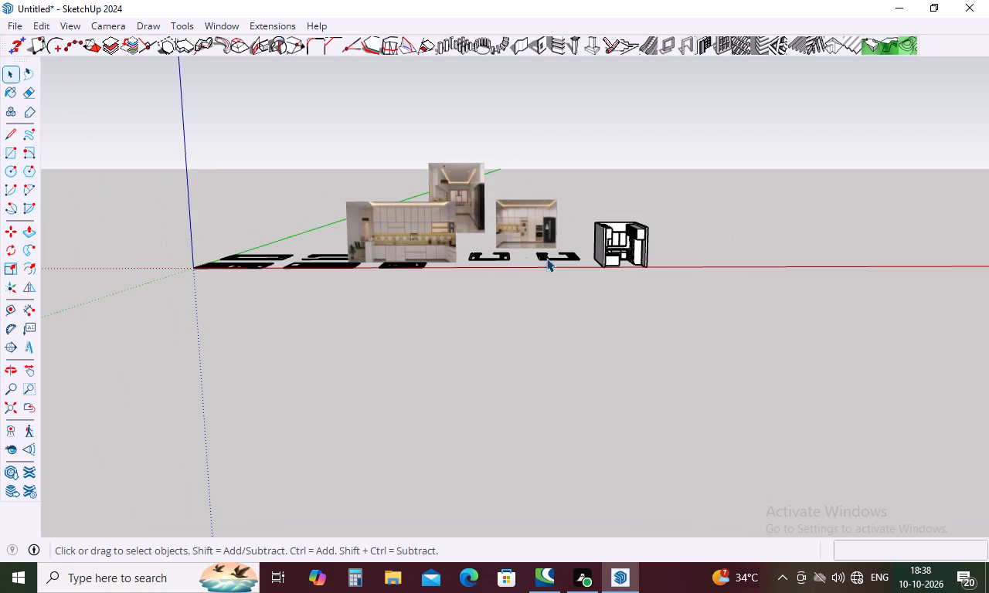
scroll(598, 258, up, 5)
middle_drag(648, 252, 586, 276)
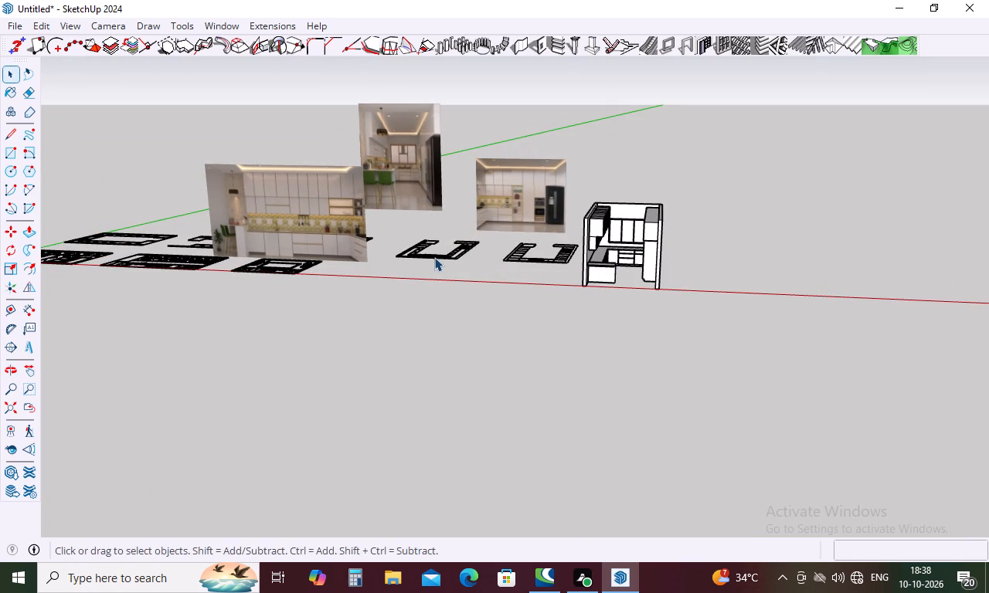
scroll(474, 261, down, 3)
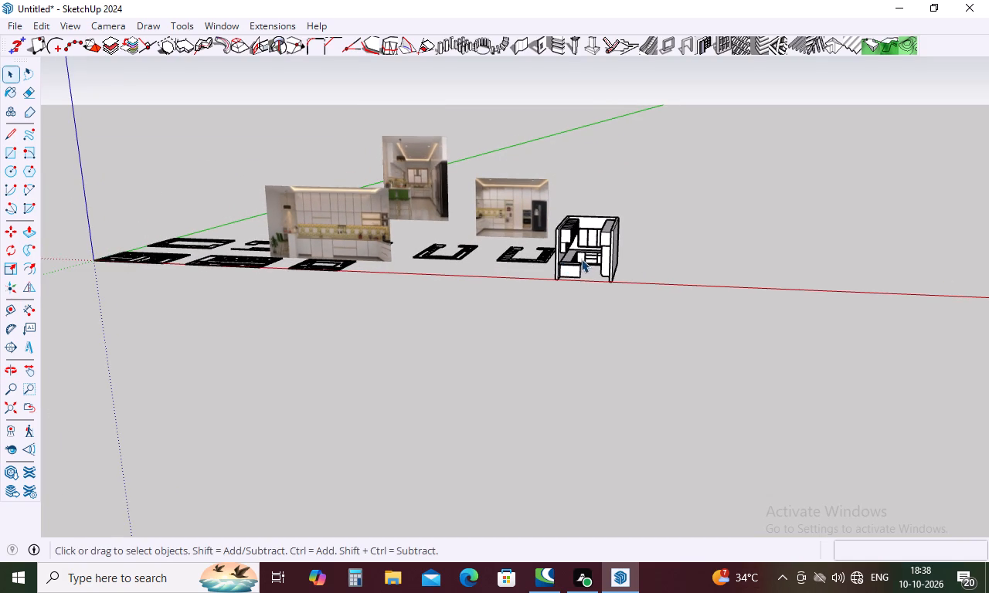
scroll(581, 259, up, 4)
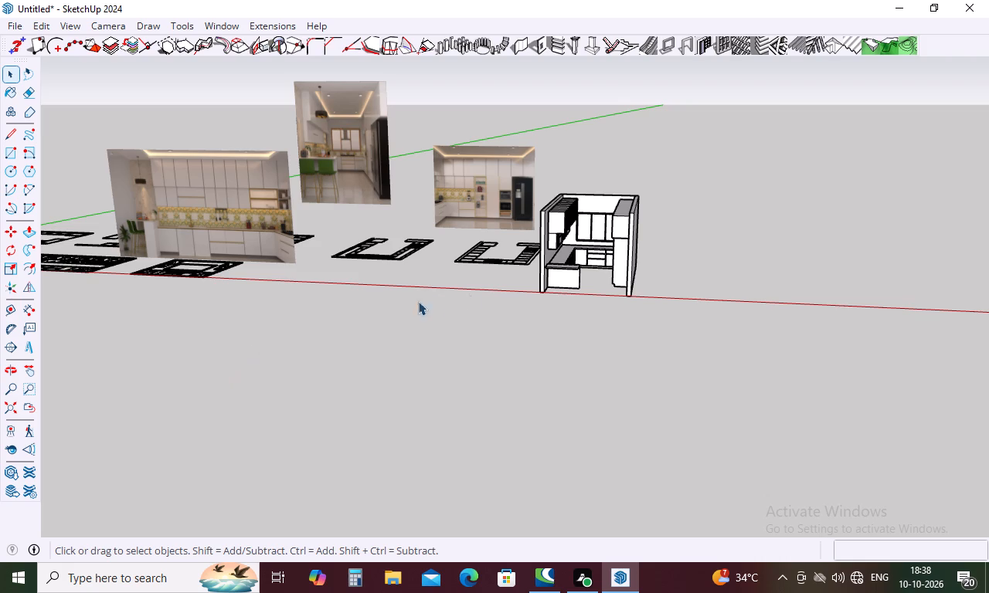
Examine the kitchen interior from the front, including upper cabinets, window and tall shelving unit, against the reference photos.
scroll(483, 292, up, 1)
middle_drag(485, 292, 552, 302)
middle_drag(627, 269, 609, 207)
scroll(609, 206, up, 2)
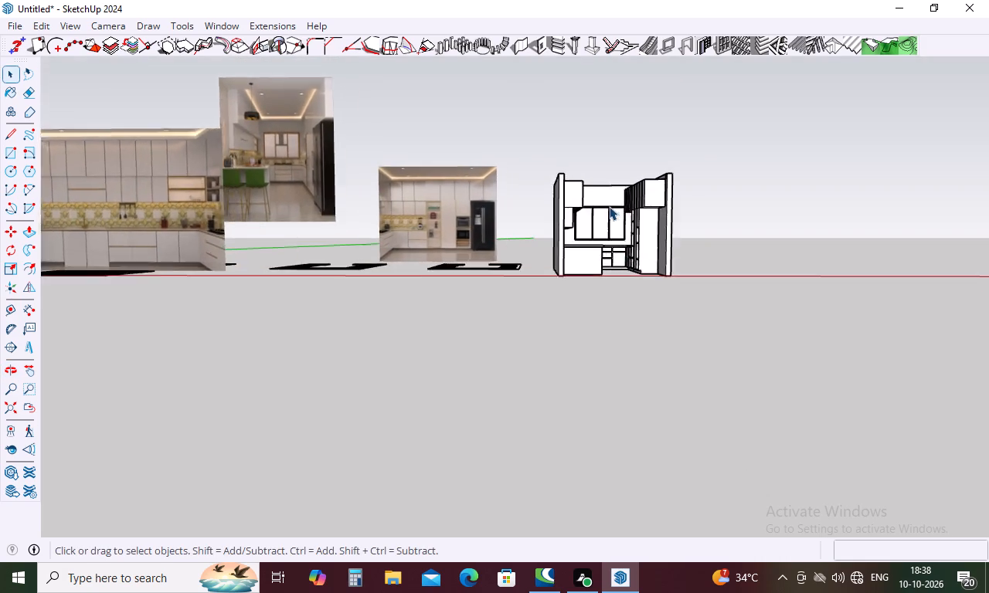
scroll(609, 206, up, 10)
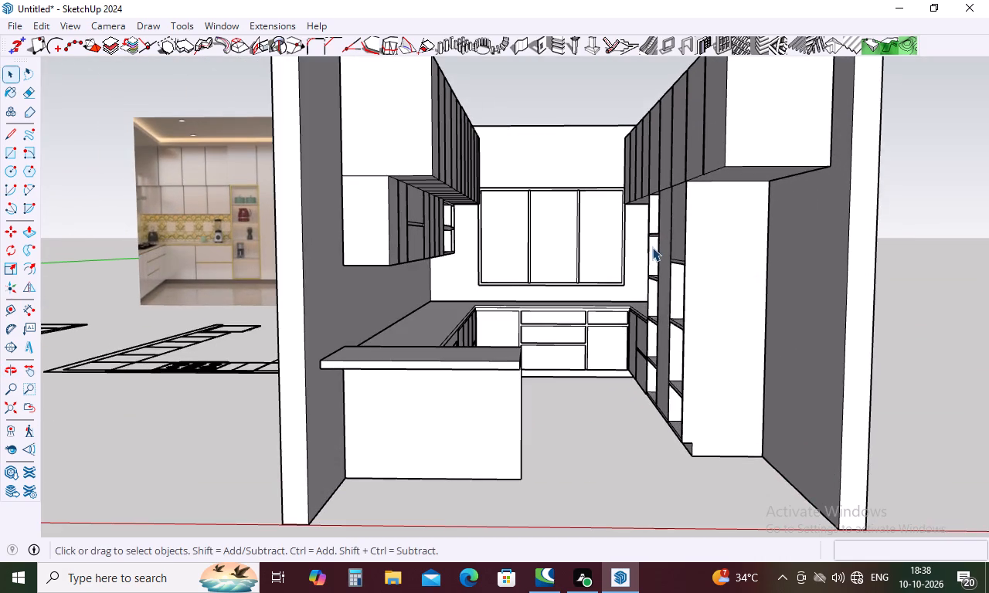
scroll(652, 247, down, 3)
scroll(695, 92, up, 4)
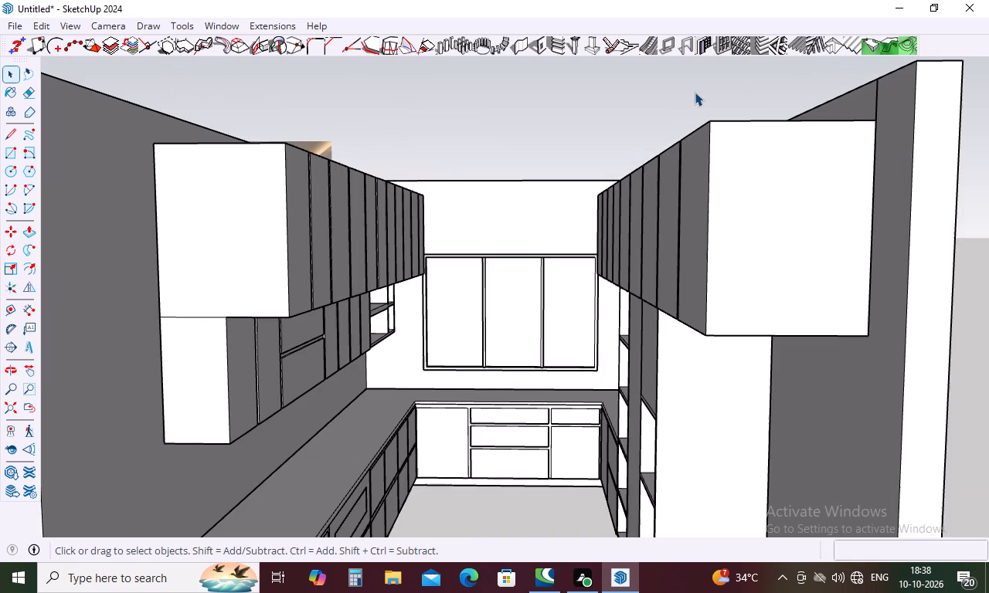
scroll(556, 337, down, 5)
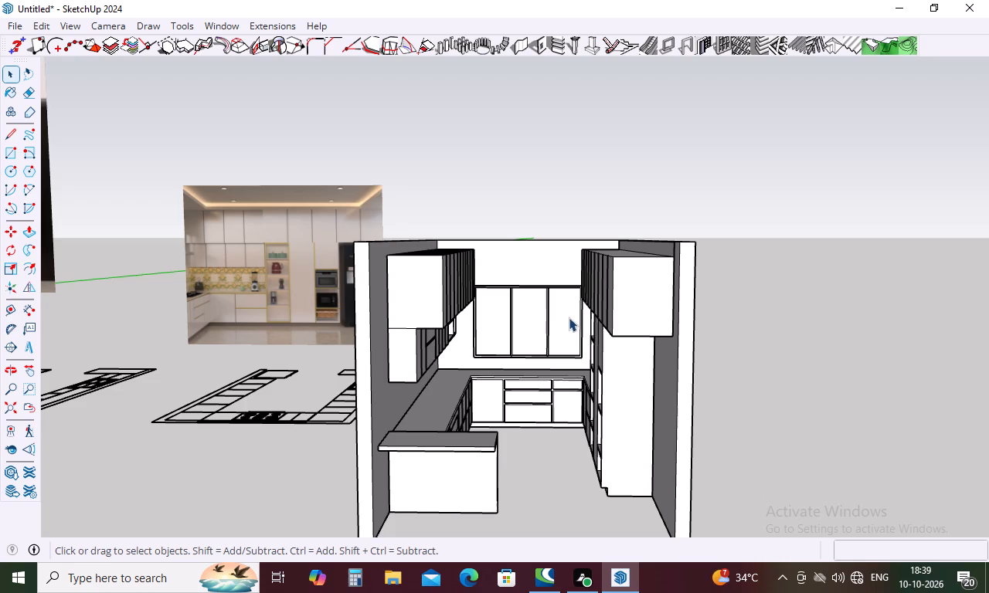
scroll(576, 317, down, 6)
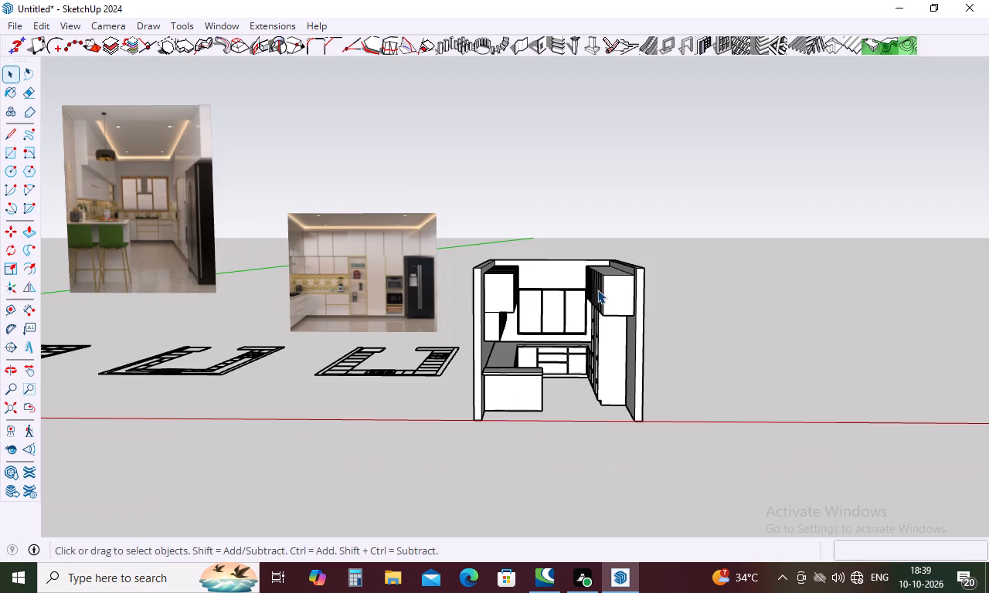
scroll(598, 290, down, 4)
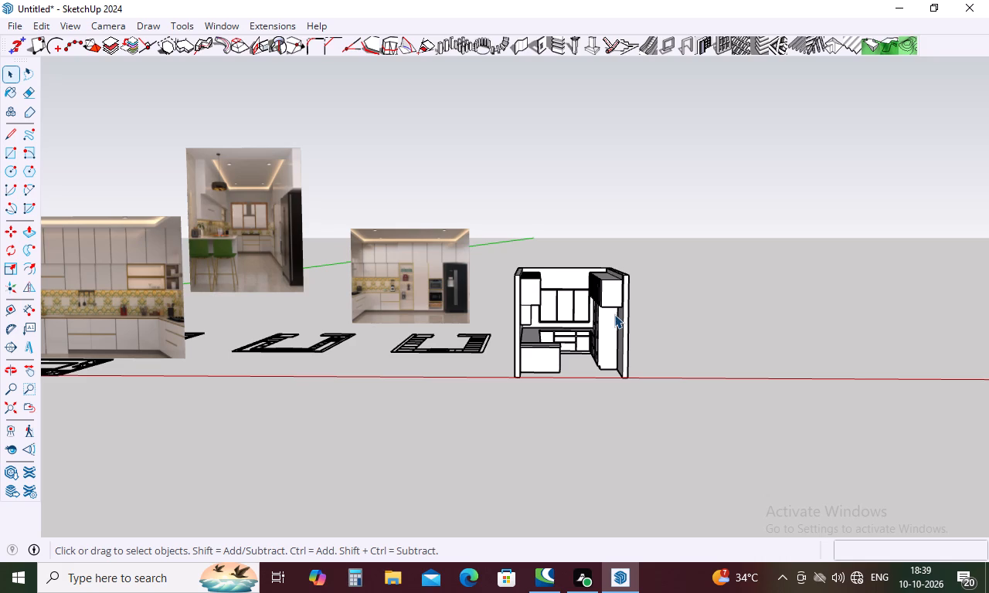
scroll(600, 340, up, 4)
scroll(613, 341, down, 5)
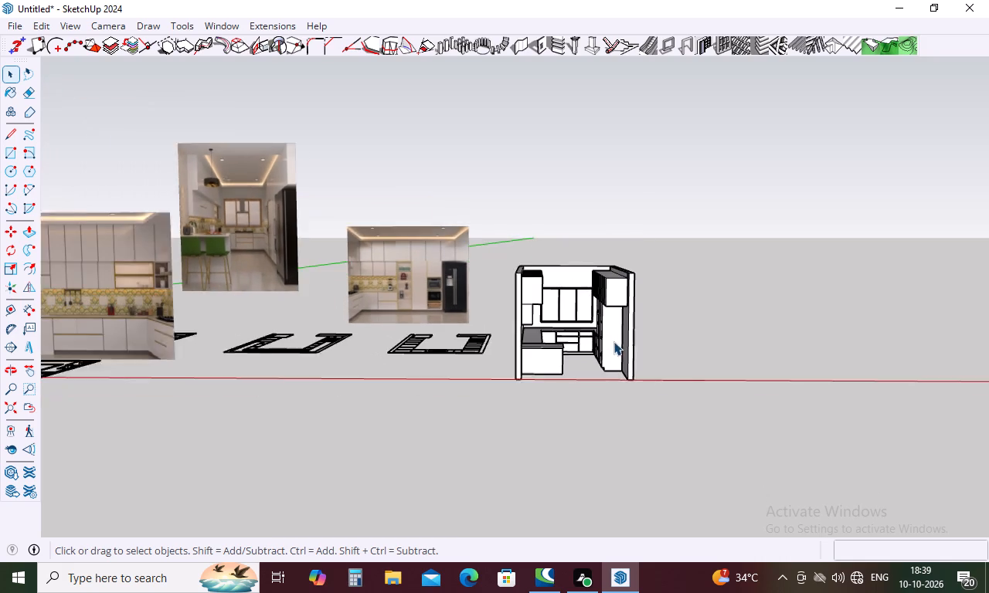
Inspect the kitchen model's outer walls, cabinet runs and breakfast counter from both sides, above and below, against the reference photos.
middle_drag(614, 341, 756, 362)
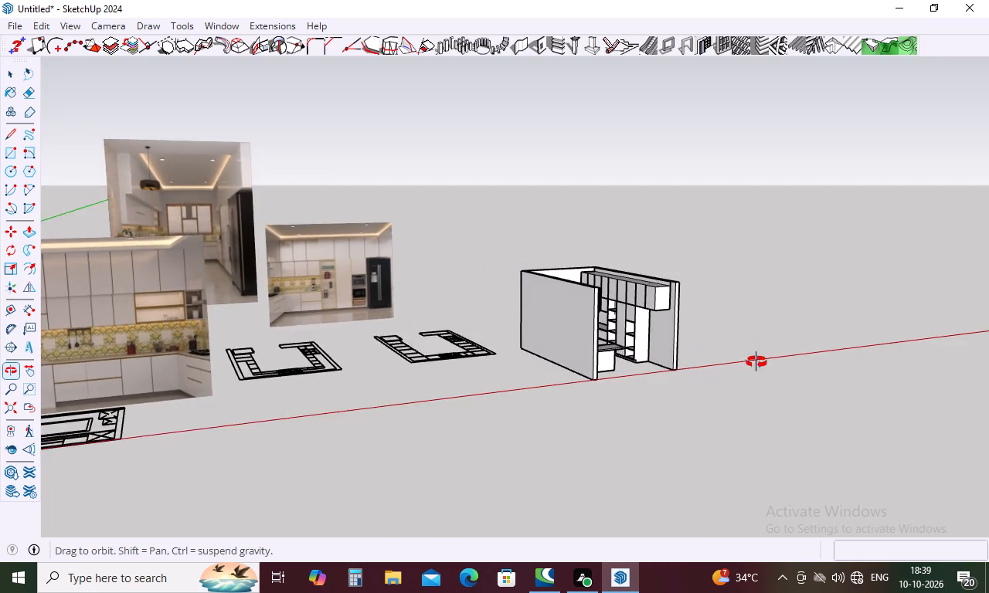
middle_drag(756, 362, 698, 412)
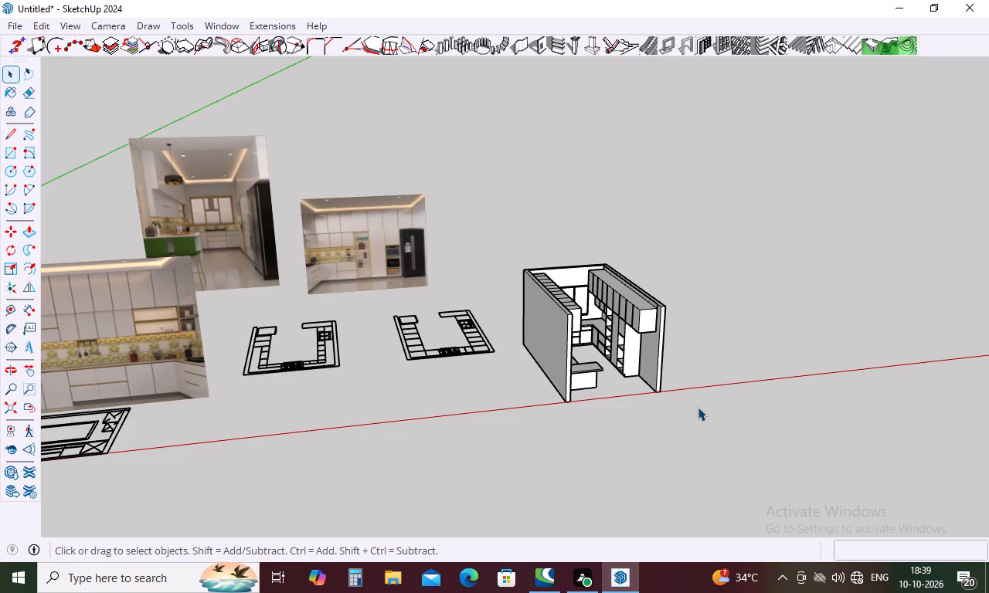
middle_drag(687, 406, 516, 425)
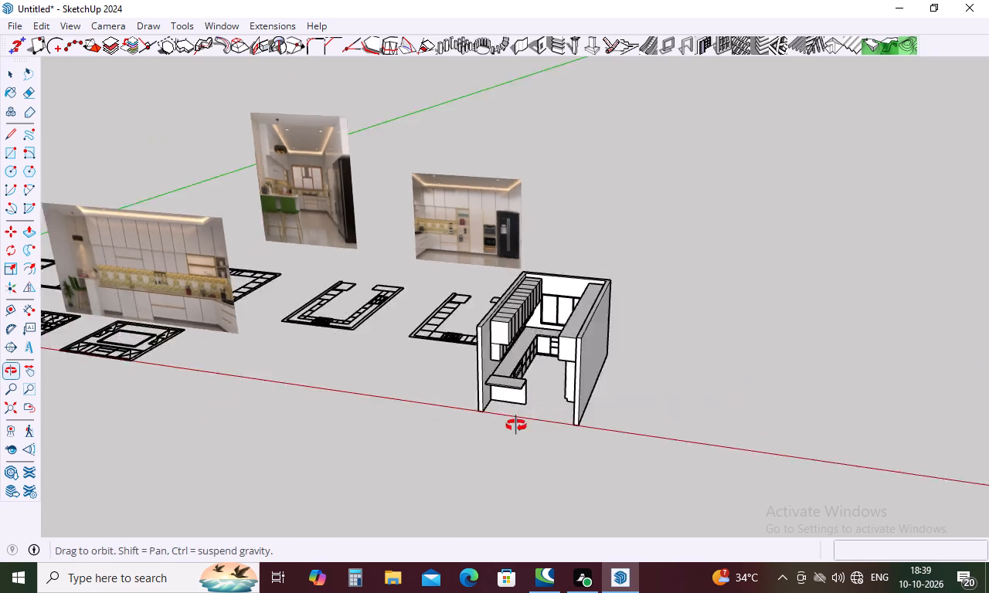
middle_drag(516, 425, 502, 363)
scroll(530, 356, up, 5)
middle_drag(546, 364, 675, 369)
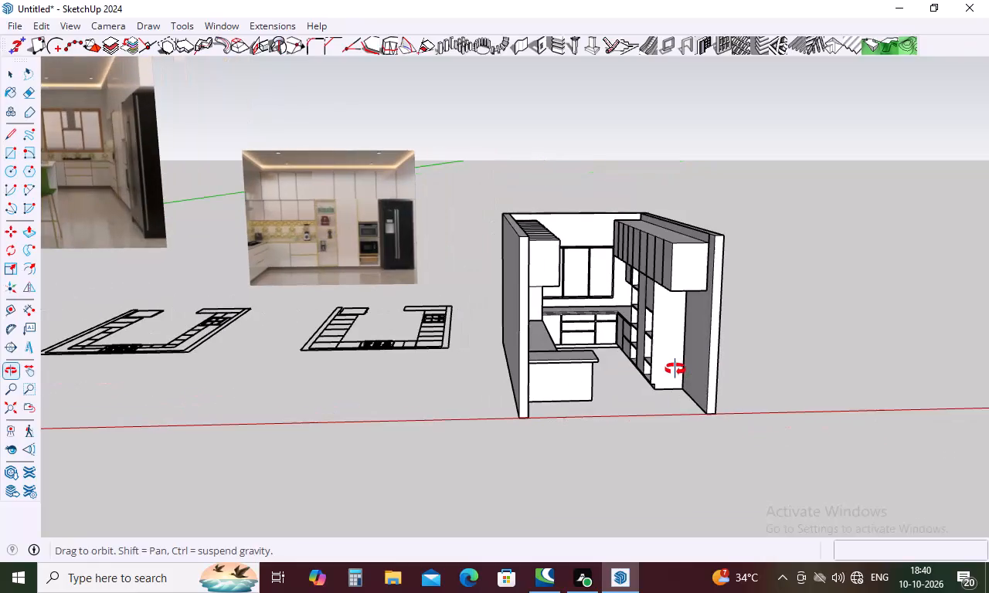
middle_drag(675, 369, 676, 369)
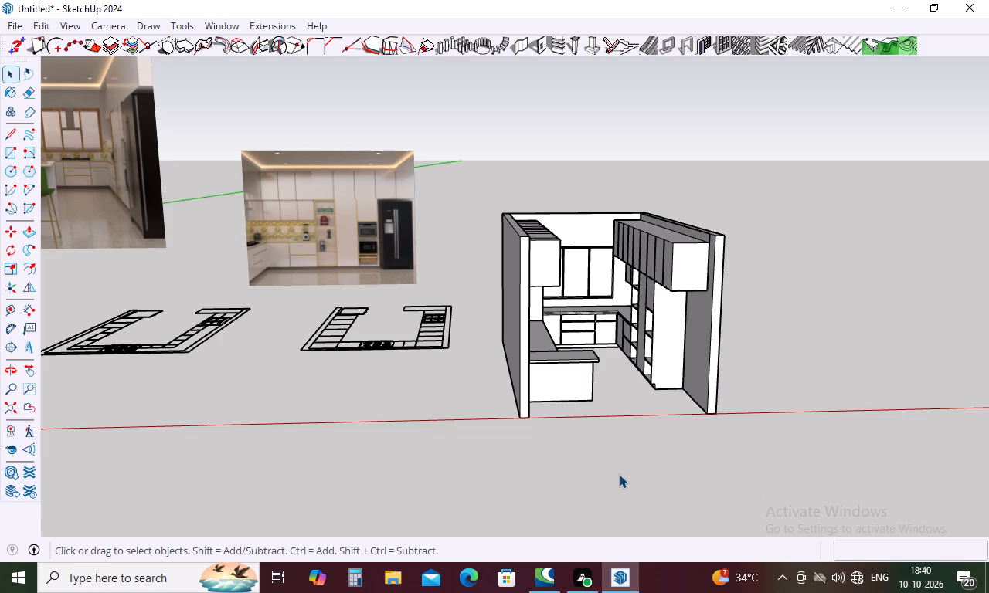
middle_drag(650, 502, 556, 394)
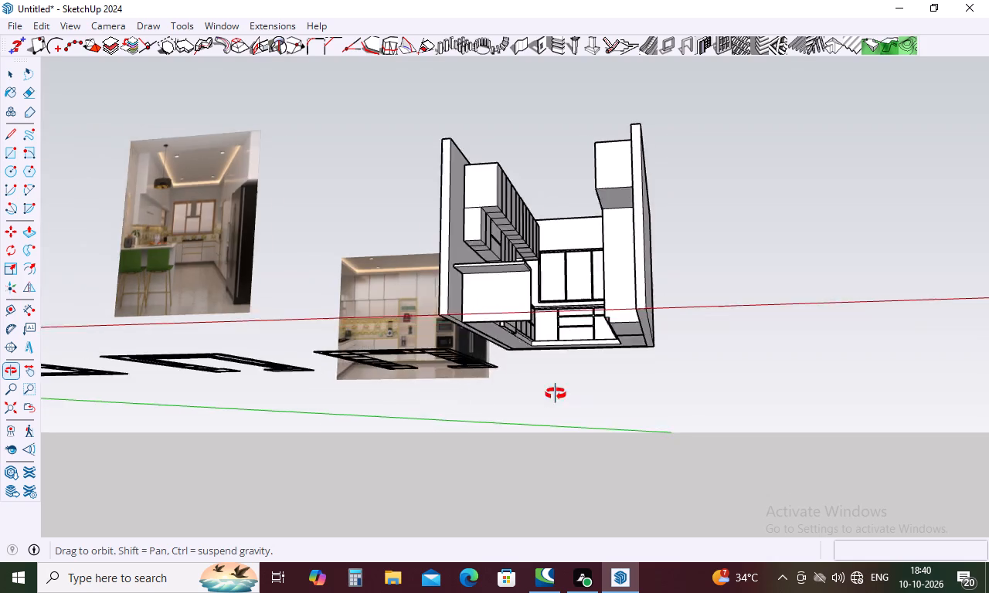
middle_drag(556, 394, 423, 470)
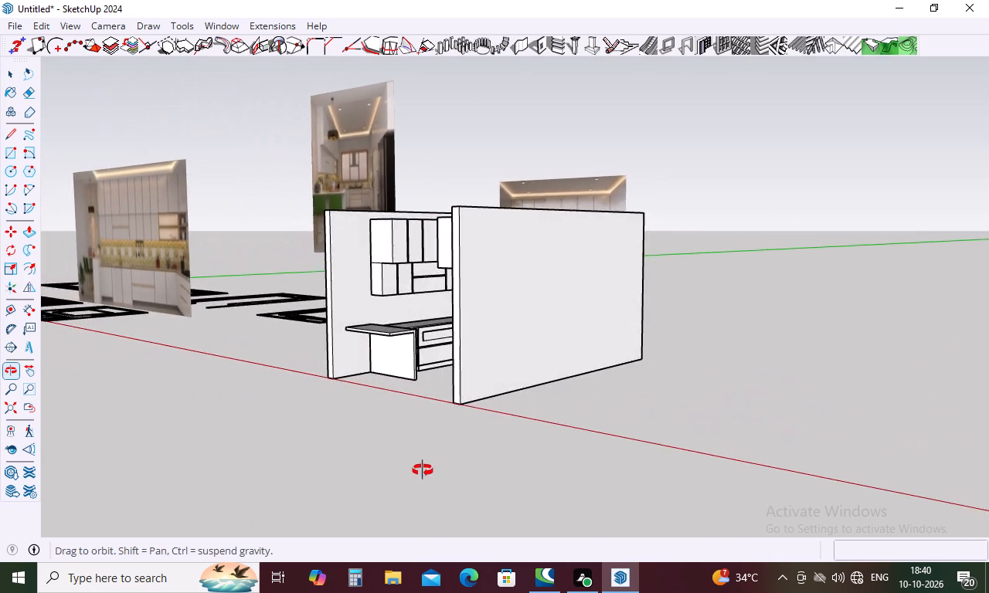
middle_drag(423, 470, 467, 459)
Examine the base cabinets behind the breakfast counter and their recessed plinth up close, including from underneath.
scroll(461, 403, up, 12)
scroll(502, 294, up, 7)
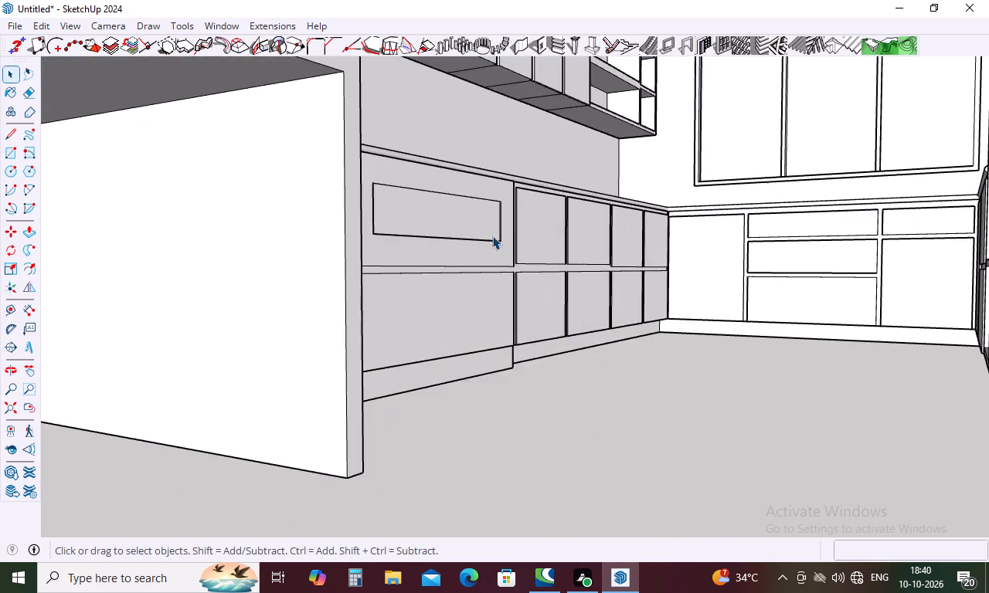
scroll(517, 348, up, 5)
middle_drag(519, 386, 478, 313)
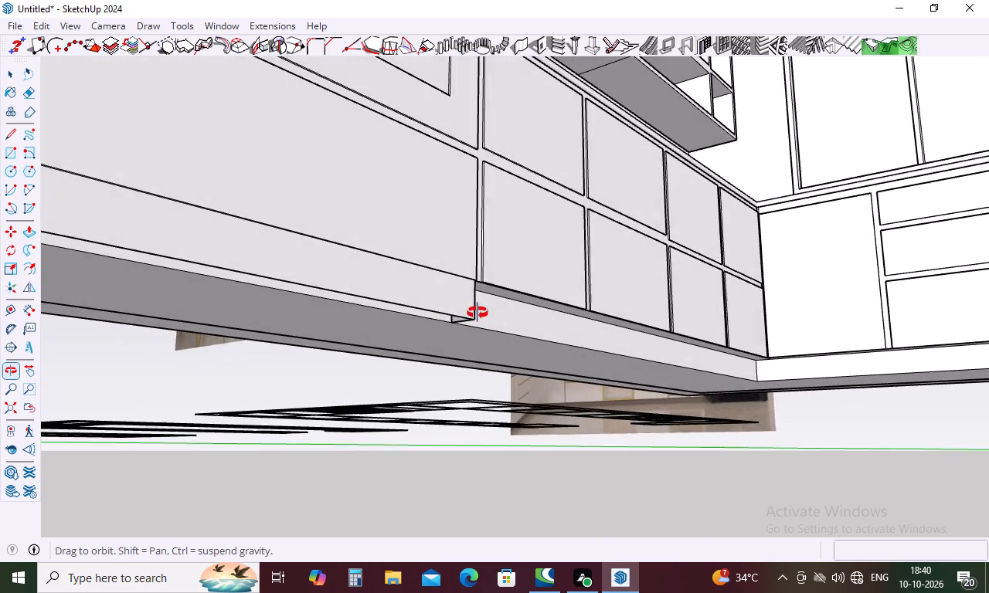
middle_drag(478, 313, 561, 269)
scroll(561, 269, down, 4)
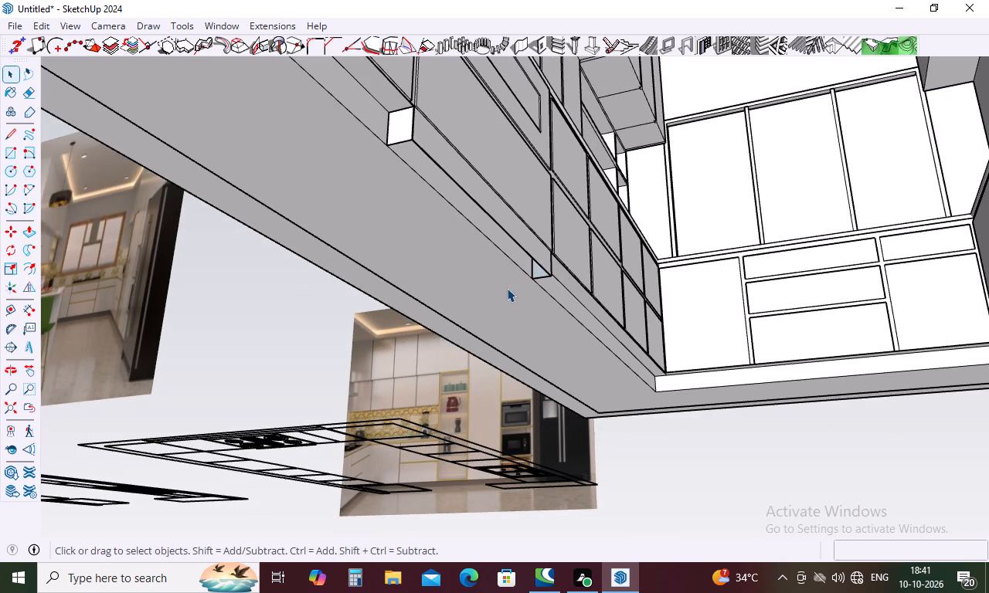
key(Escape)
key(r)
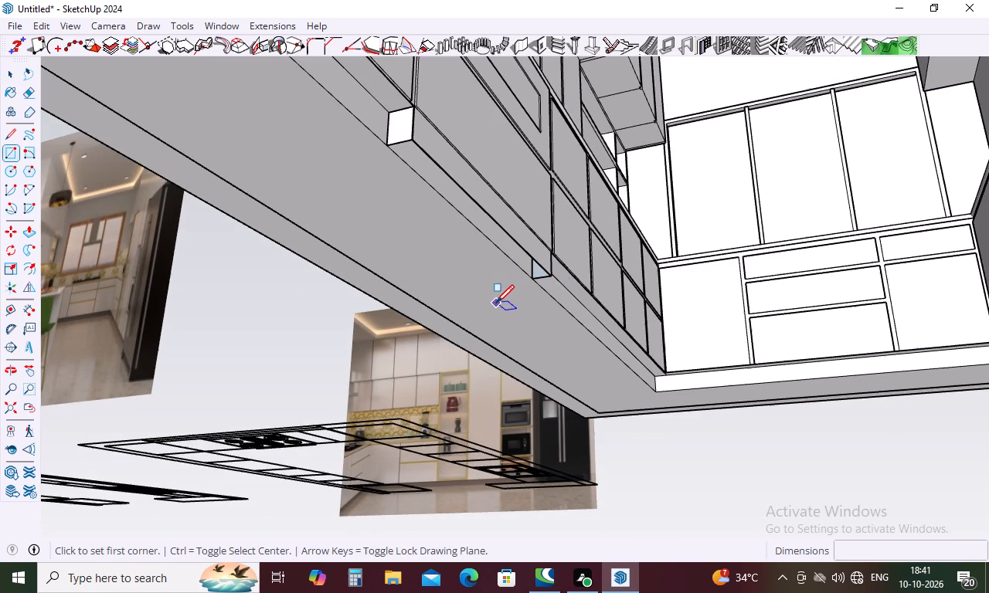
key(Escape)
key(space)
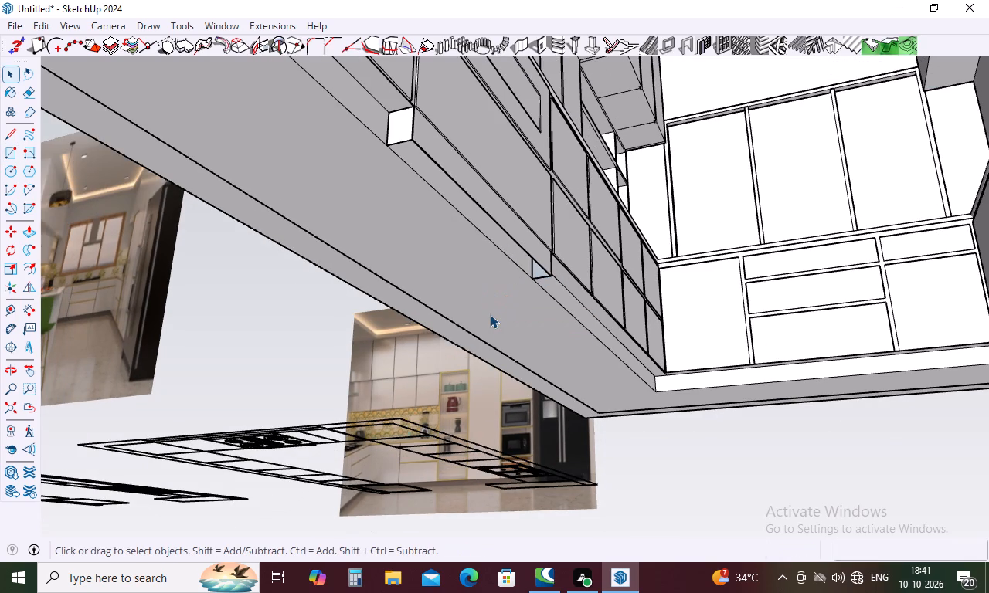
Check the kitchen's plinth line and open floor area from below, and the overall cabinet layout from the front.
scroll(490, 314, down, 9)
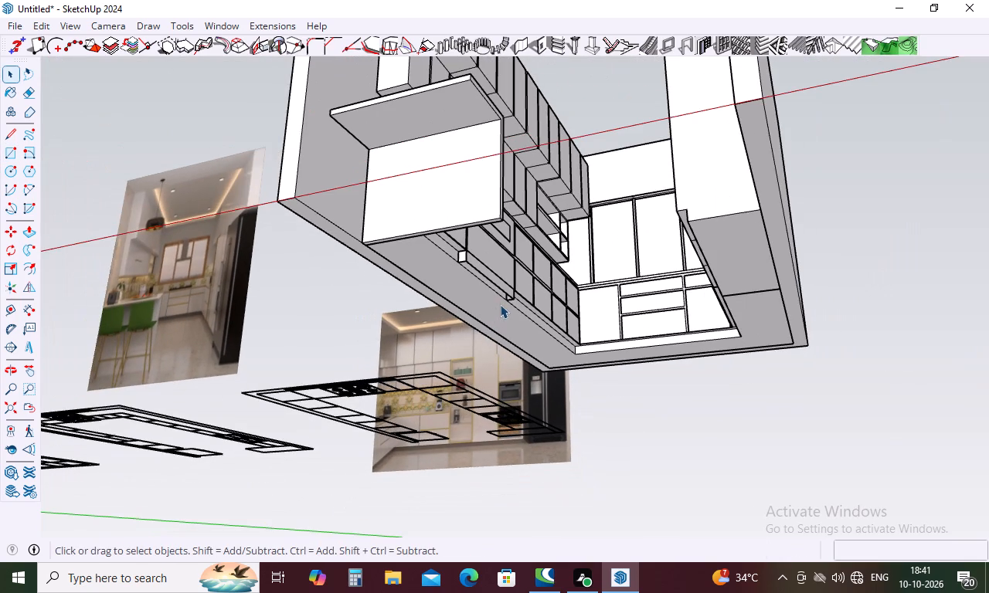
scroll(501, 300, up, 5)
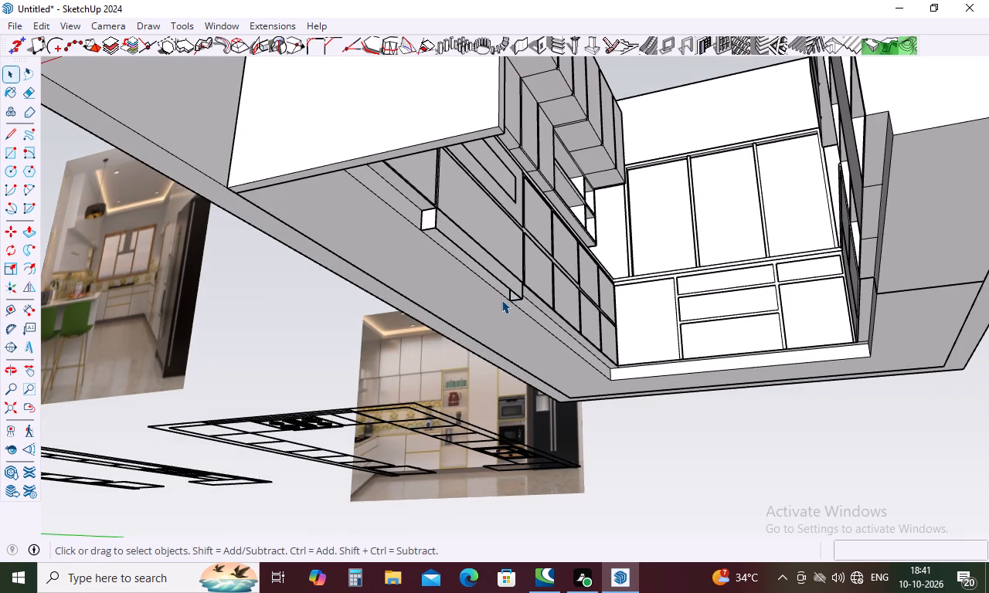
scroll(501, 300, down, 8)
middle_drag(503, 300, 518, 427)
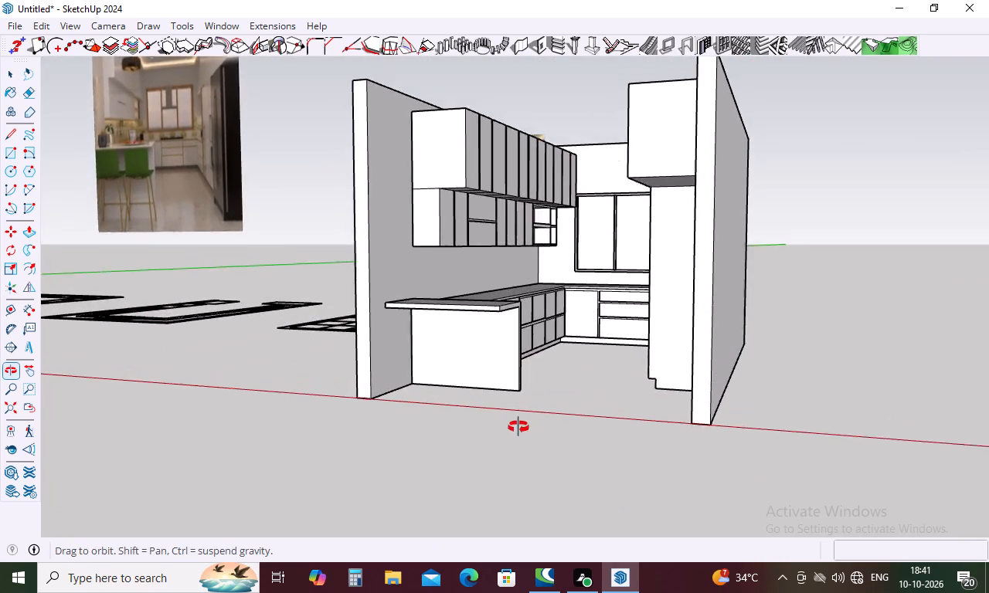
middle_drag(518, 427, 507, 445)
scroll(518, 360, down, 4)
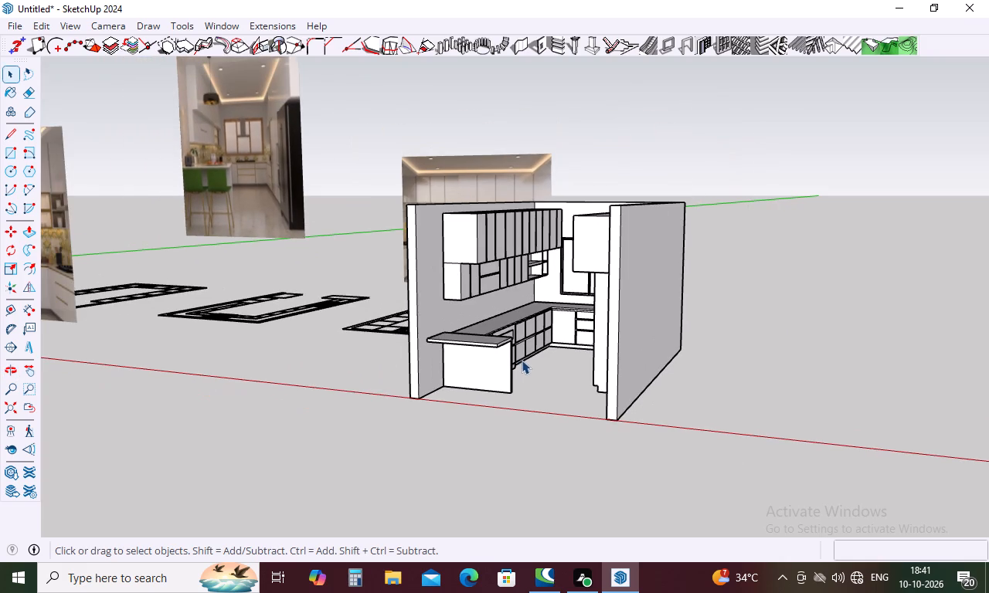
scroll(531, 352, up, 6)
middle_drag(542, 347, 592, 377)
scroll(592, 377, down, 5)
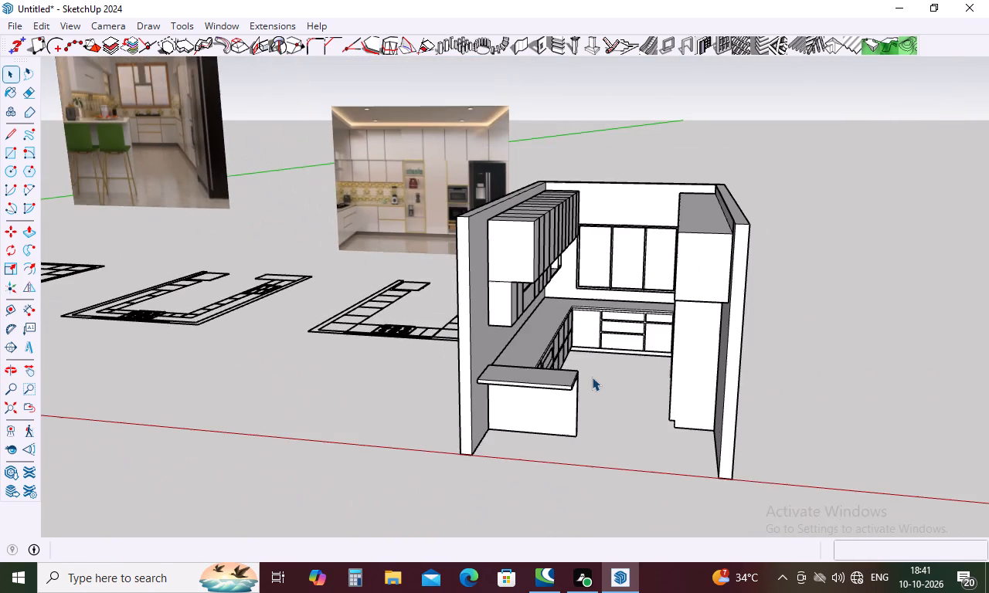
Examine the kitchen interior from the front, covering the wall cabinets, window, breakfast counter and tall shelving unit.
scroll(687, 307, up, 4)
middle_drag(691, 305, 726, 273)
scroll(718, 265, up, 3)
middle_drag(718, 265, 716, 256)
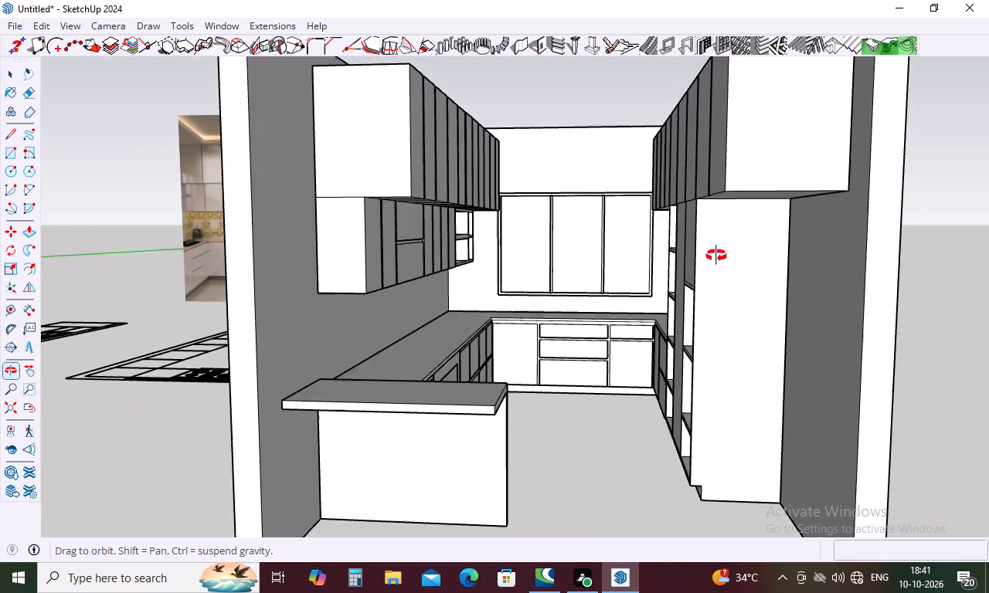
middle_drag(716, 256, 716, 243)
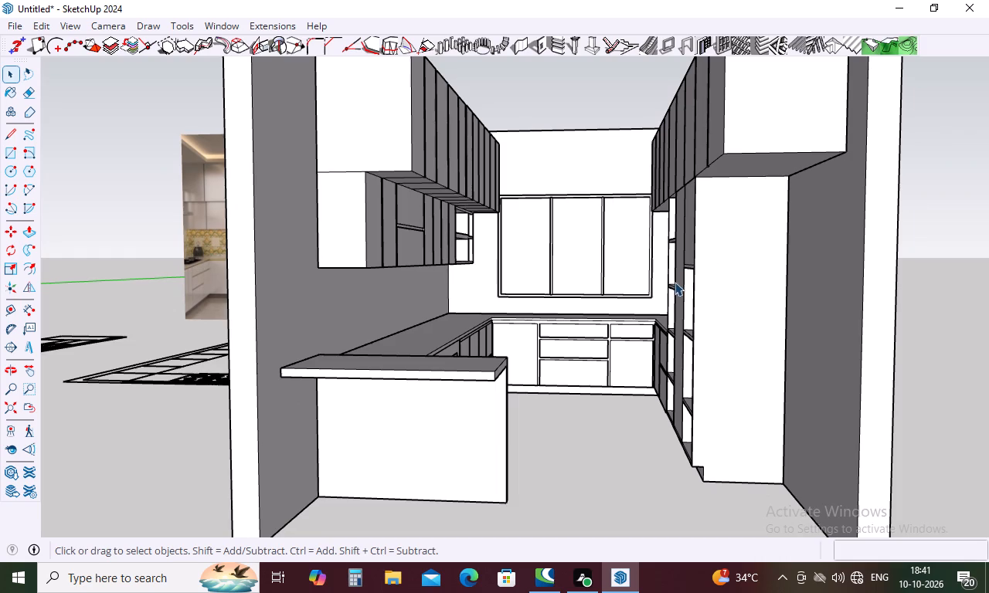
scroll(675, 282, up, 3)
scroll(675, 282, down, 6)
middle_drag(661, 283, 659, 283)
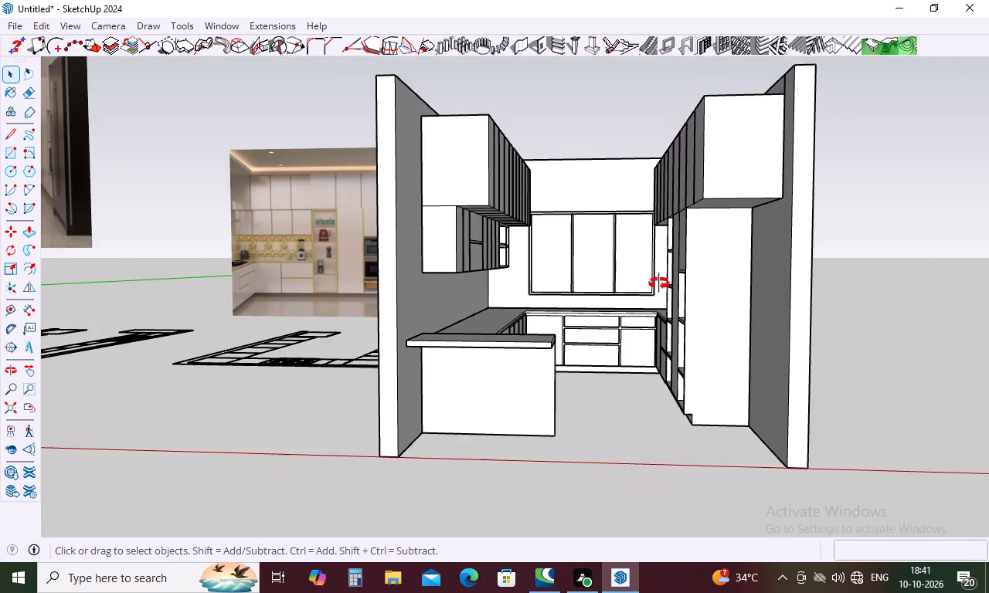
middle_drag(659, 283, 618, 263)
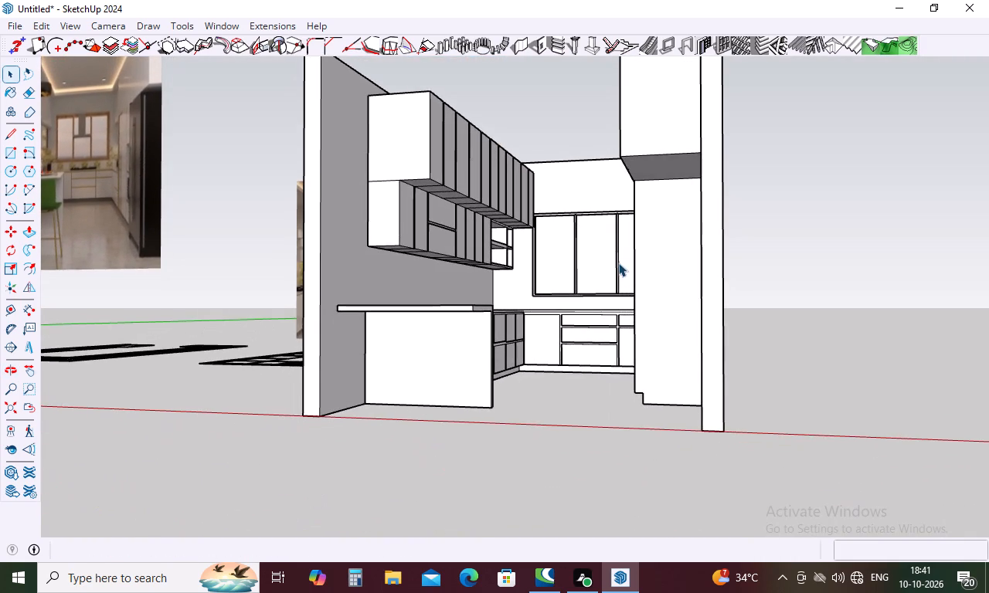
scroll(618, 263, down, 4)
middle_drag(610, 286, 606, 363)
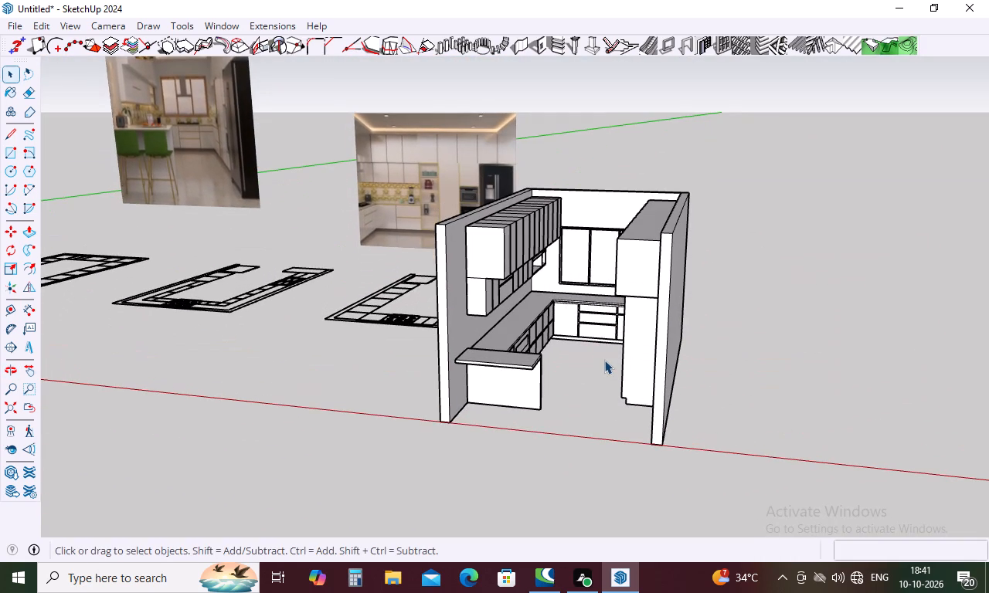
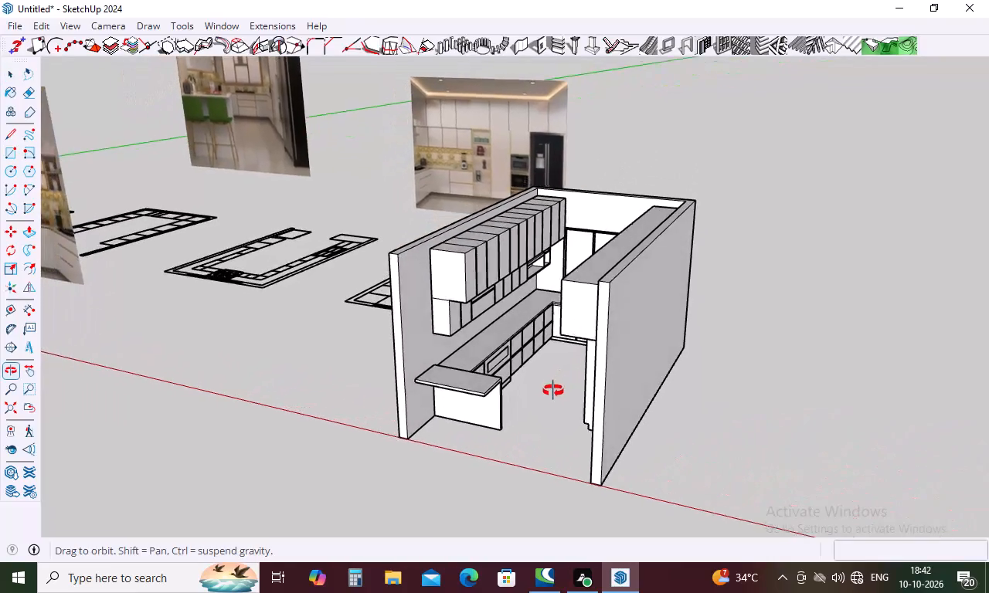
Check the kitchen model's open front and cabinet runs alongside the reference photos and floor plans.
middle_drag(556, 380, 566, 352)
middle_drag(568, 351, 639, 336)
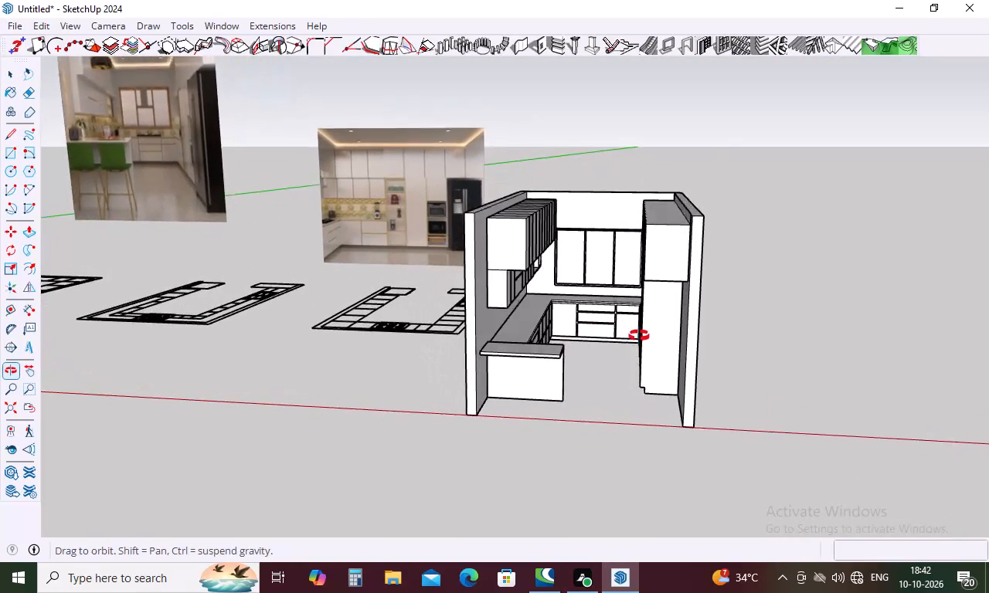
middle_drag(639, 336, 639, 345)
scroll(639, 345, down, 8)
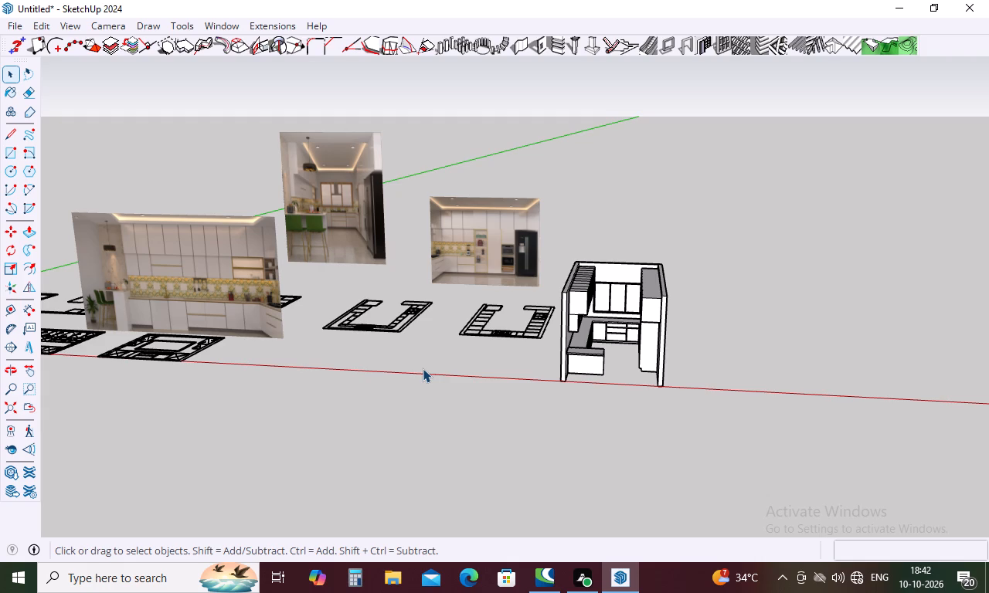
scroll(423, 368, up, 4)
middle_drag(423, 369, 512, 335)
scroll(512, 335, down, 5)
Examine the breakfast counter, tiled backsplash and base cabinets up close in the long-wall reference photo.
scroll(151, 347, up, 4)
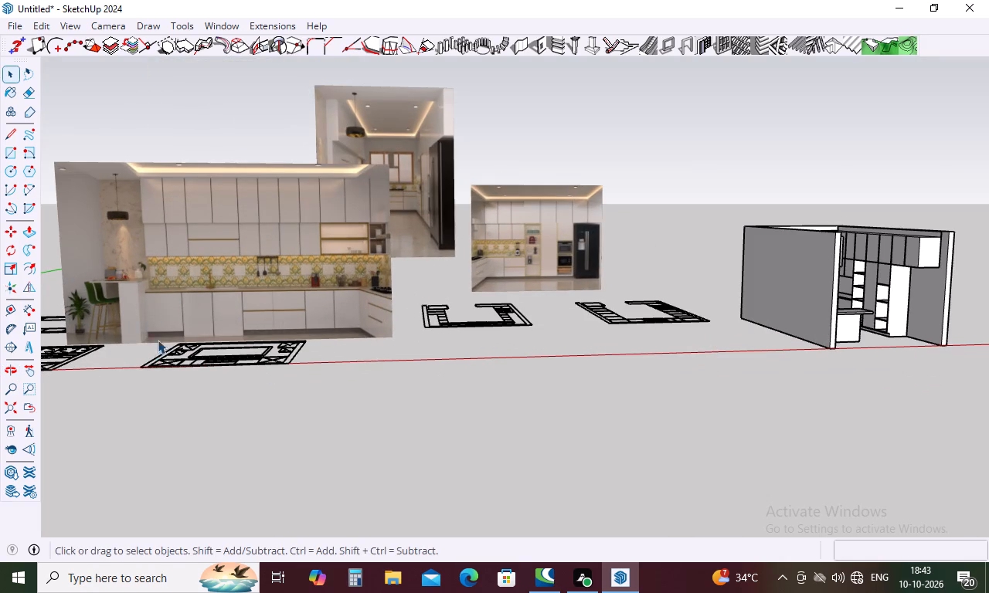
scroll(110, 282, up, 18)
scroll(131, 285, up, 6)
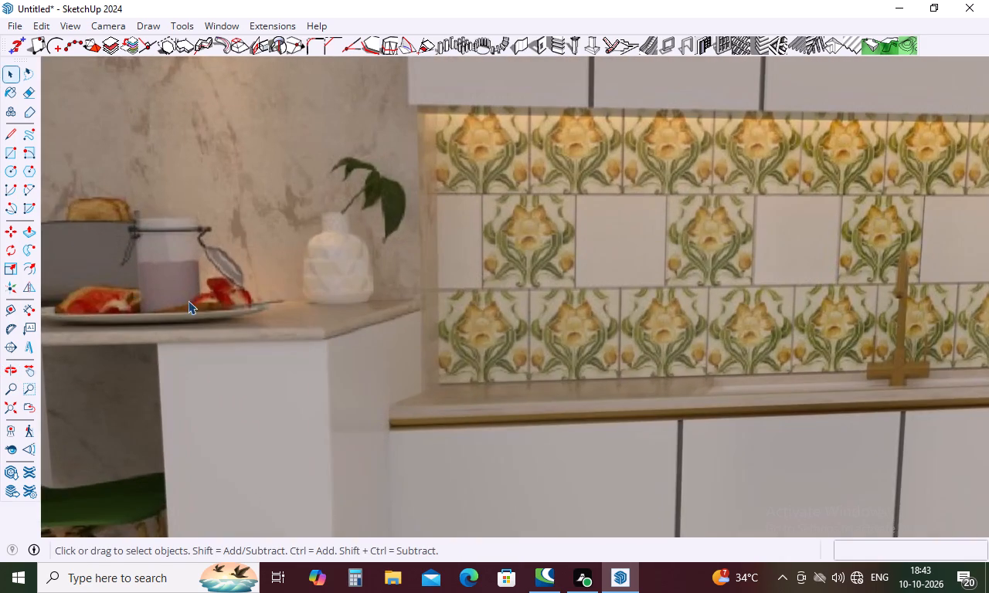
middle_drag(212, 313, 229, 381)
scroll(308, 289, down, 6)
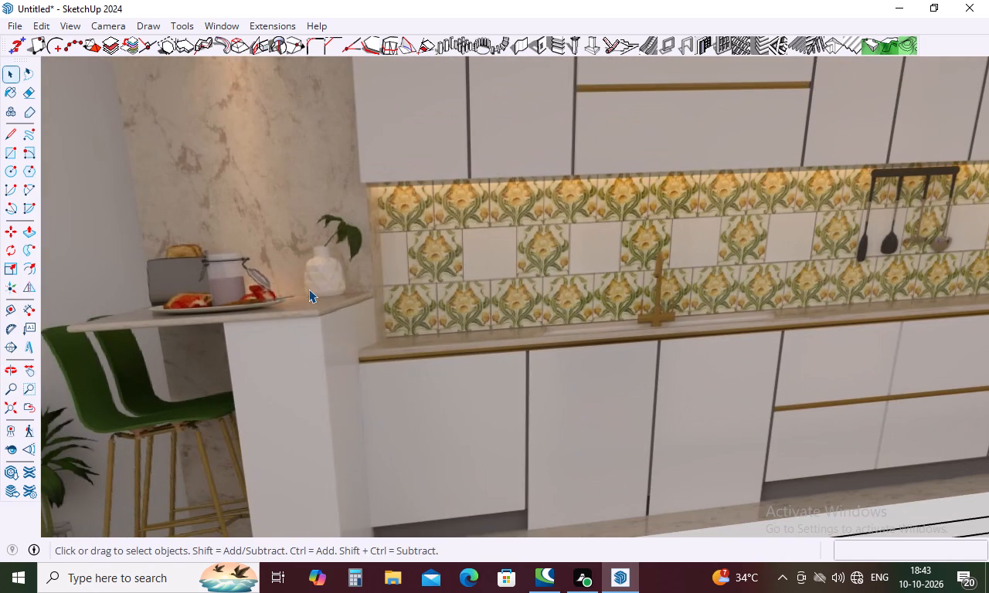
middle_drag(280, 311, 282, 252)
scroll(284, 249, down, 5)
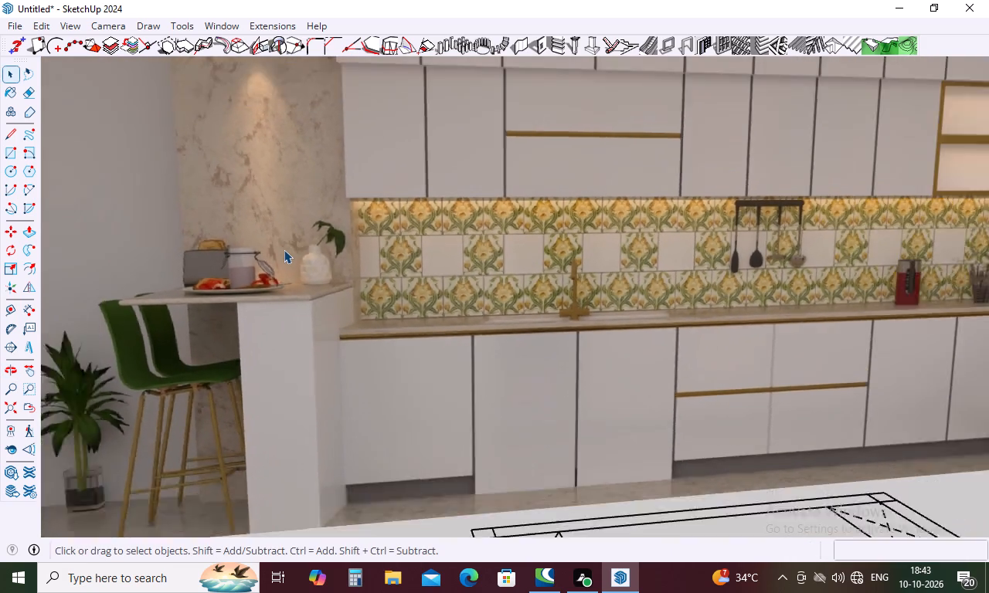
scroll(284, 249, down, 9)
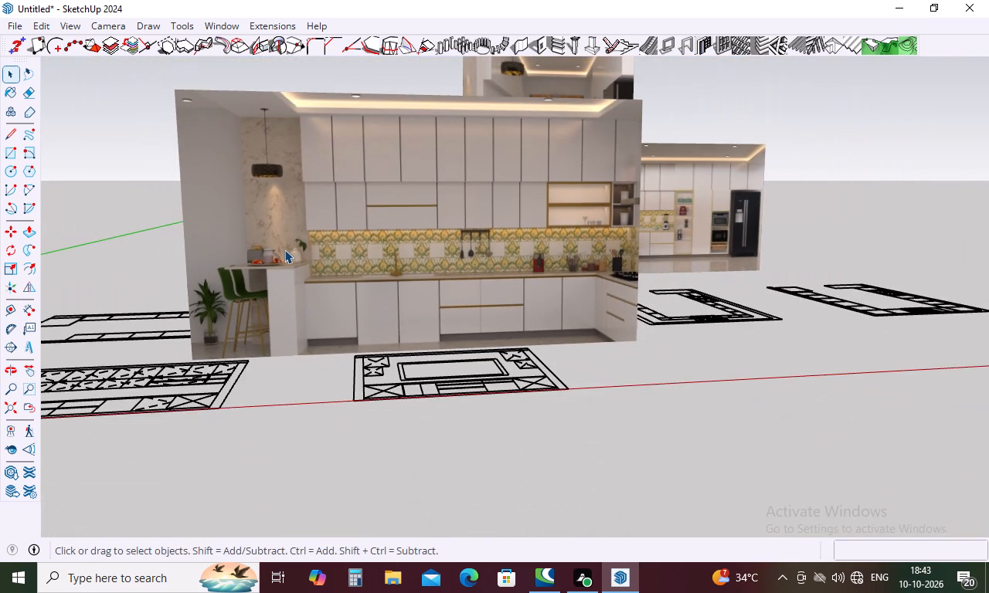
scroll(284, 249, down, 7)
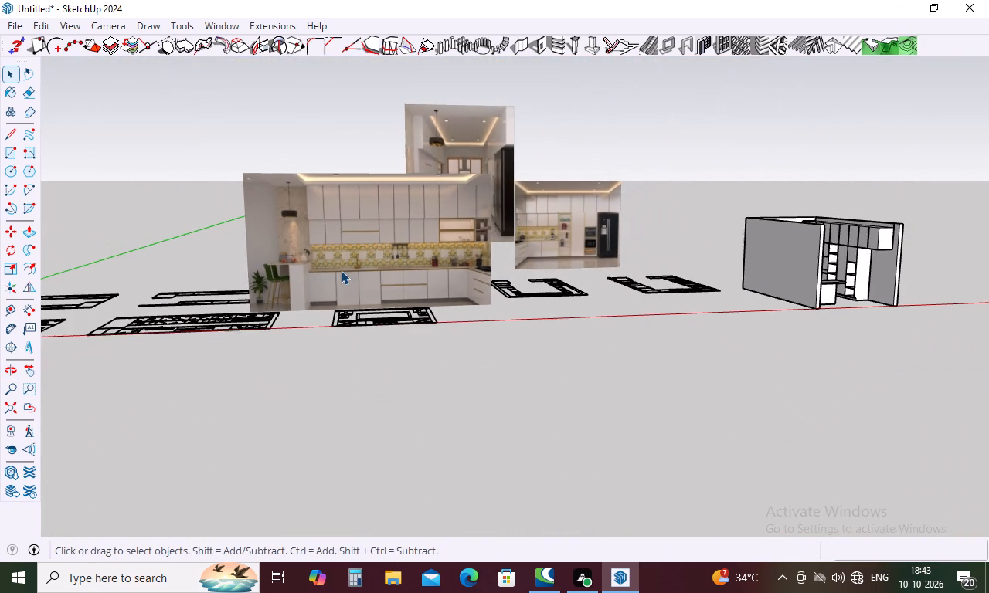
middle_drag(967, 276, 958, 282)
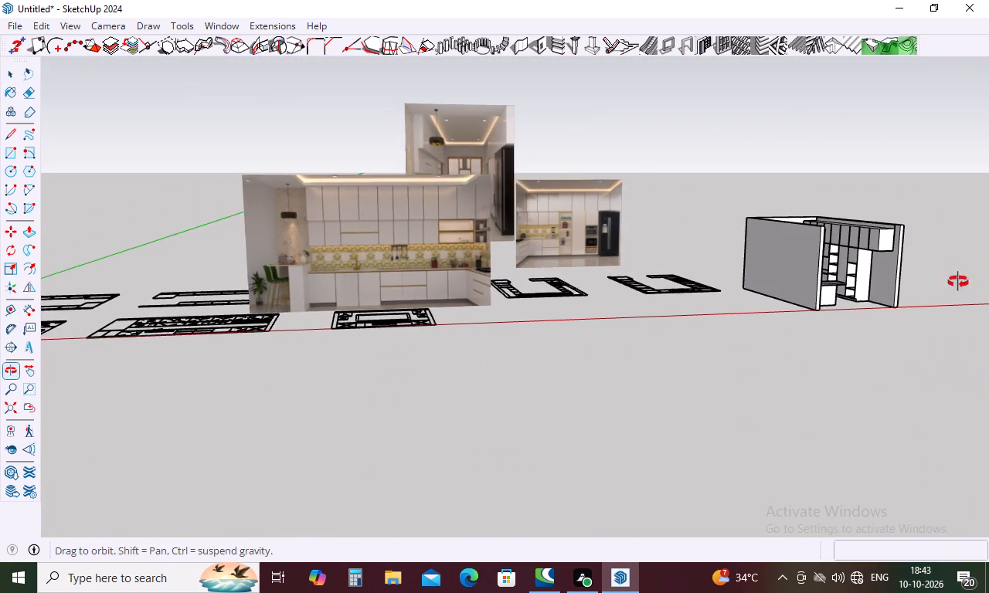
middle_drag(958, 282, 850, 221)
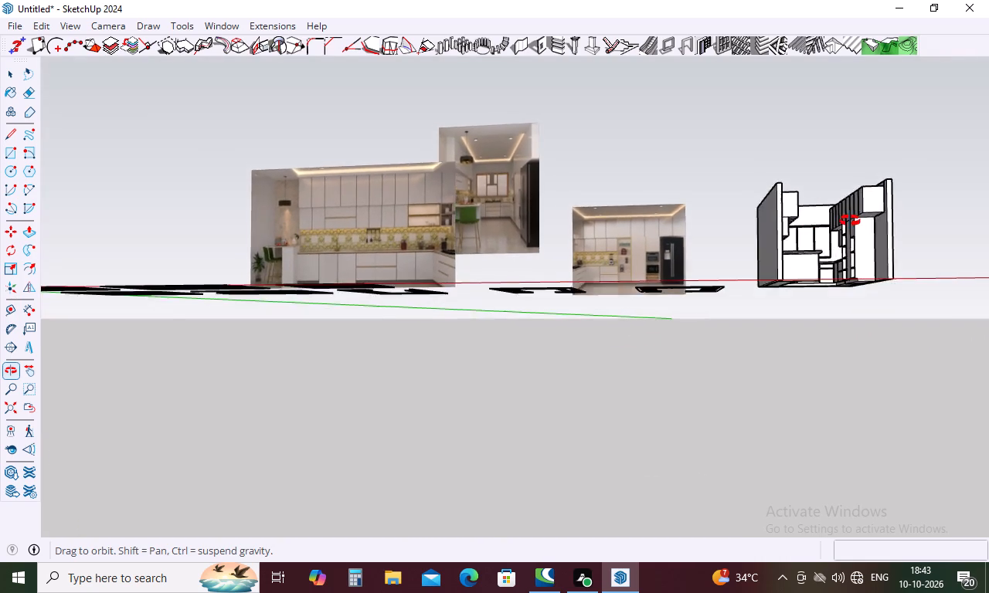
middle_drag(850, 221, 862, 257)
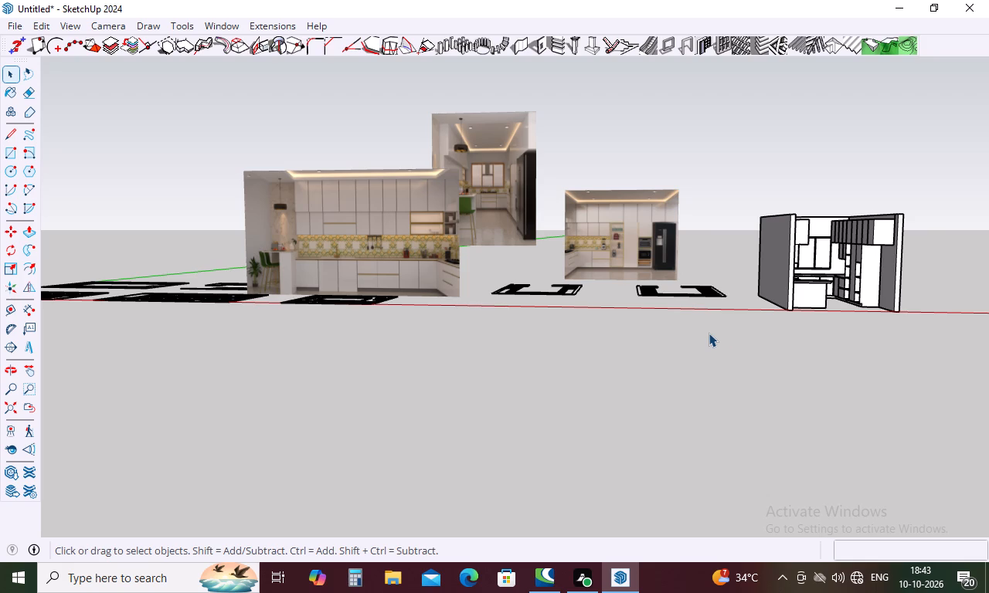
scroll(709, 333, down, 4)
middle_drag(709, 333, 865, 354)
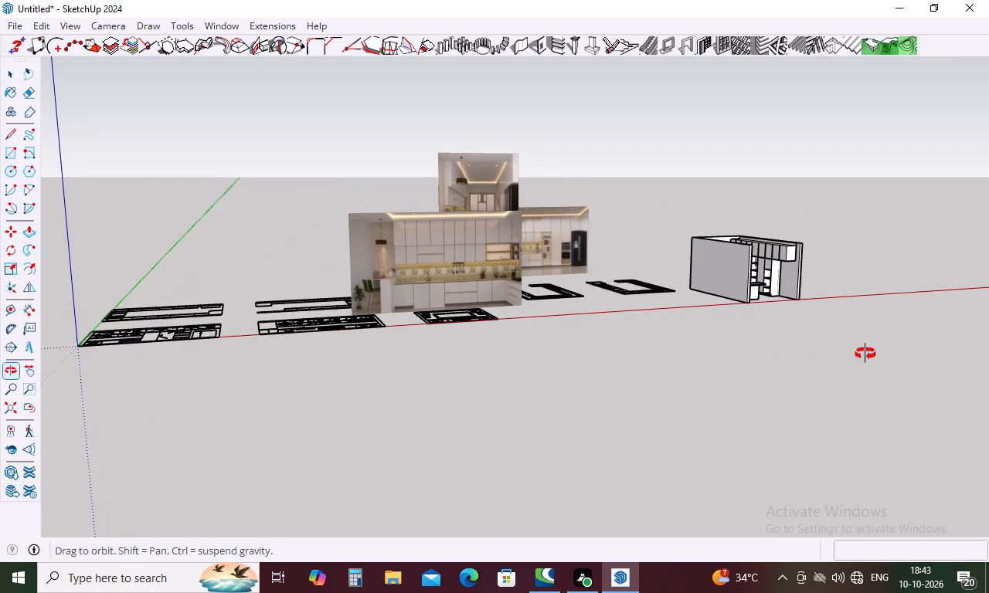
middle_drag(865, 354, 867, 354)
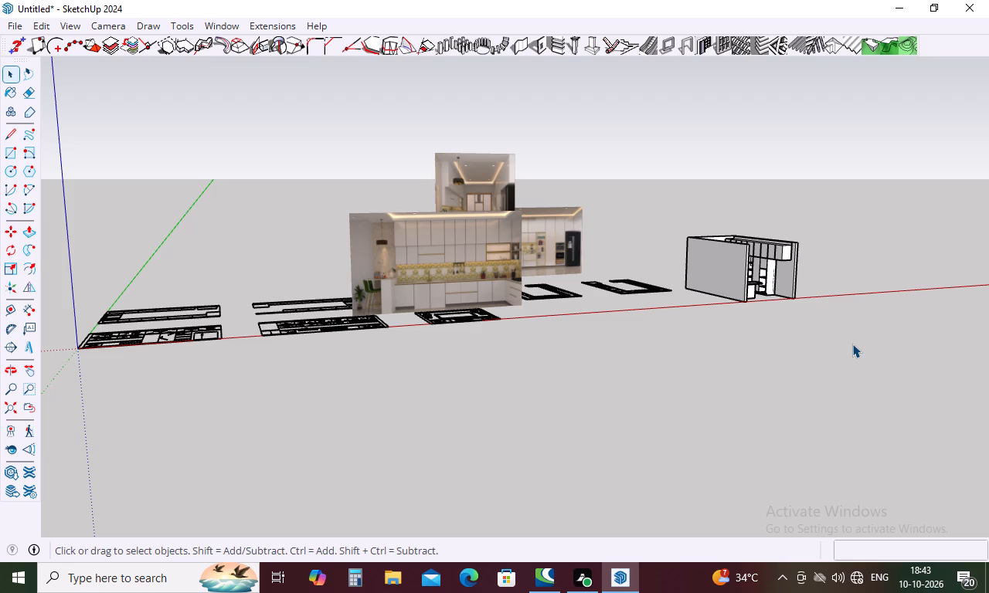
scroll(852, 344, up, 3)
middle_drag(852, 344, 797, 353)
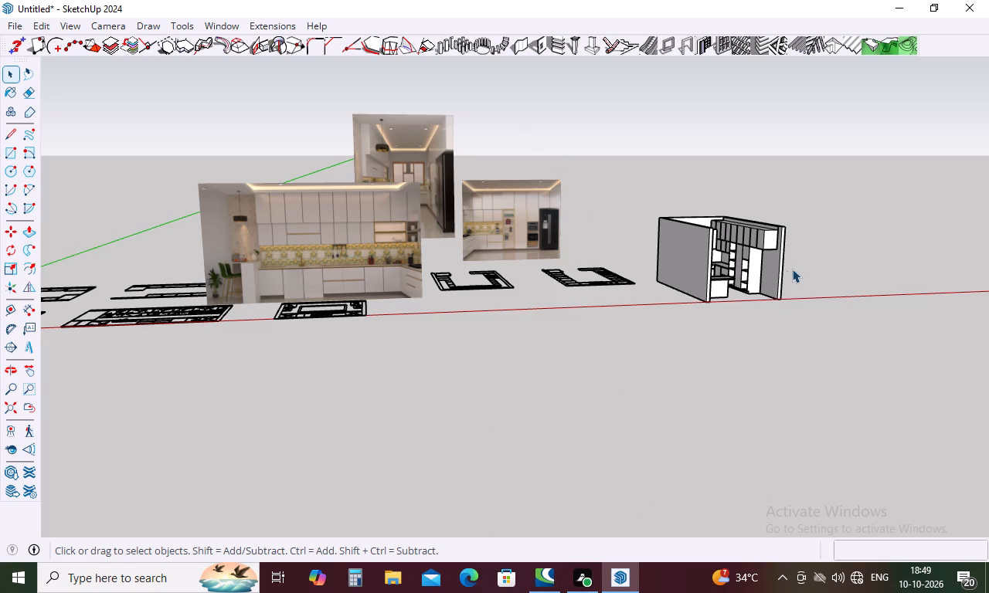
Inspect the kitchen model's wall cabinets, tall shelving unit, breakfast counter and side walls from the front, below and both sides.
scroll(792, 269, up, 10)
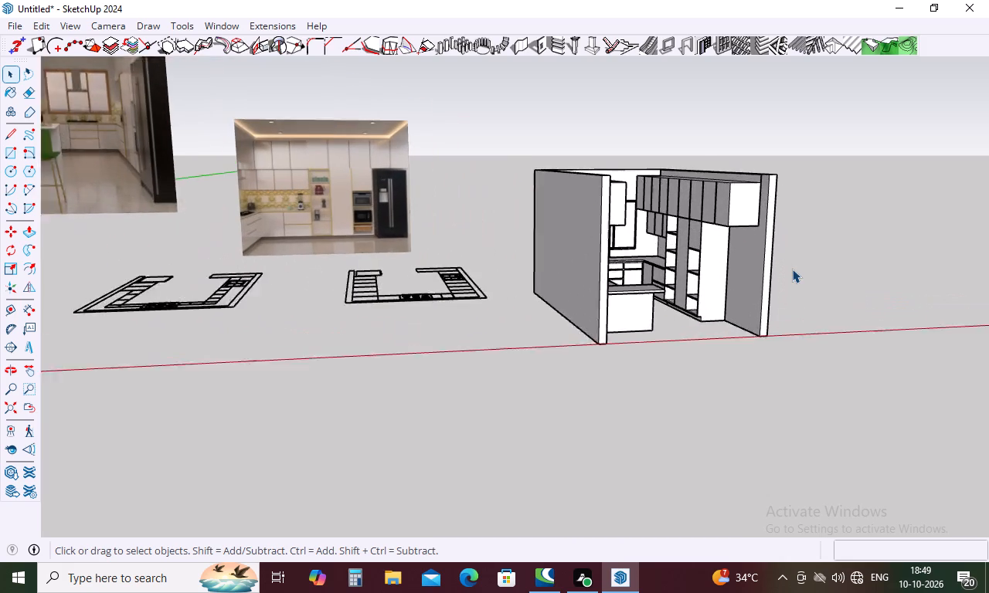
scroll(792, 269, up, 8)
middle_drag(790, 269, 828, 270)
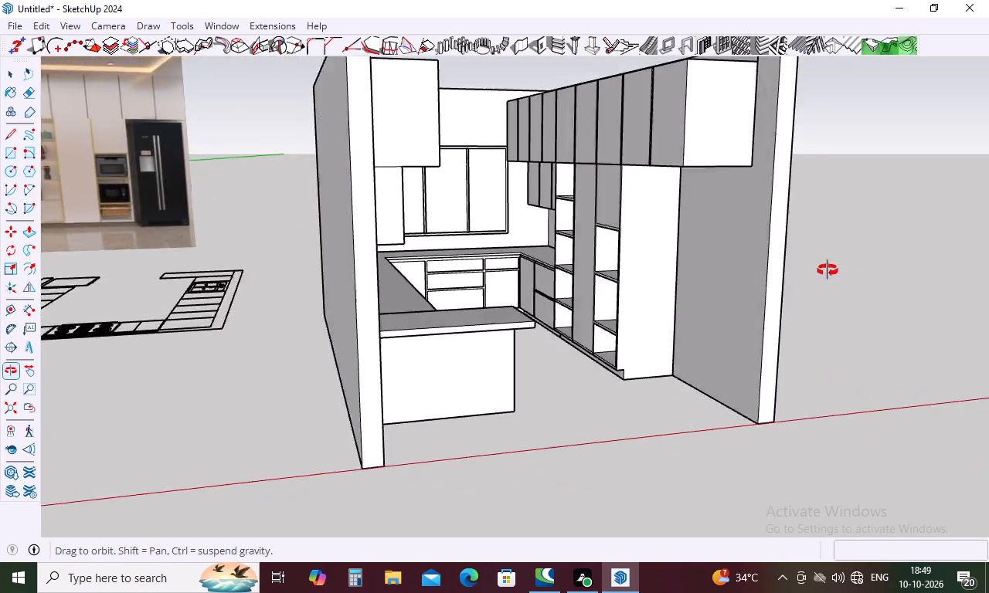
middle_drag(828, 270, 797, 301)
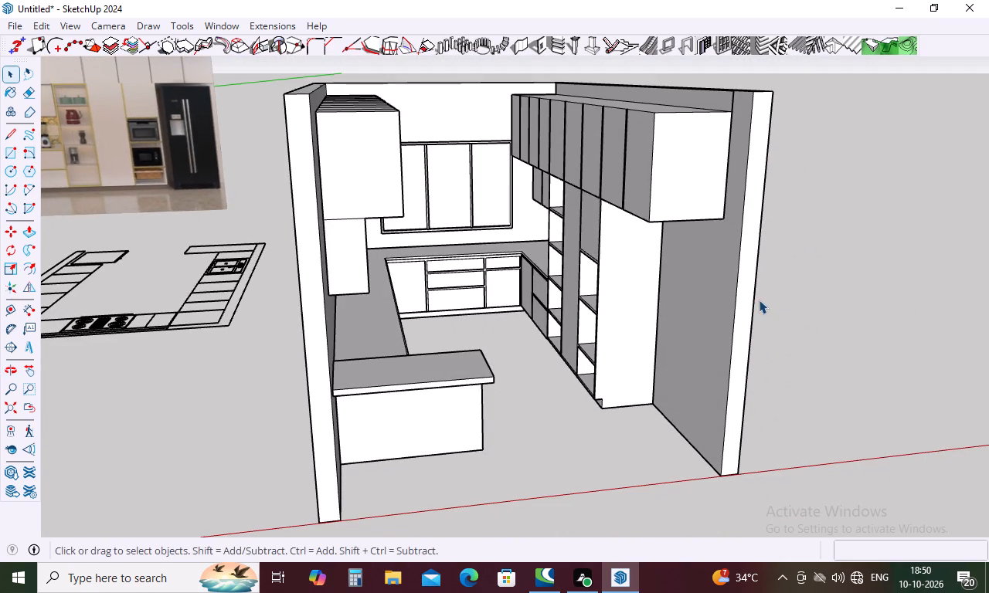
scroll(759, 300, down, 4)
middle_drag(749, 301, 508, 122)
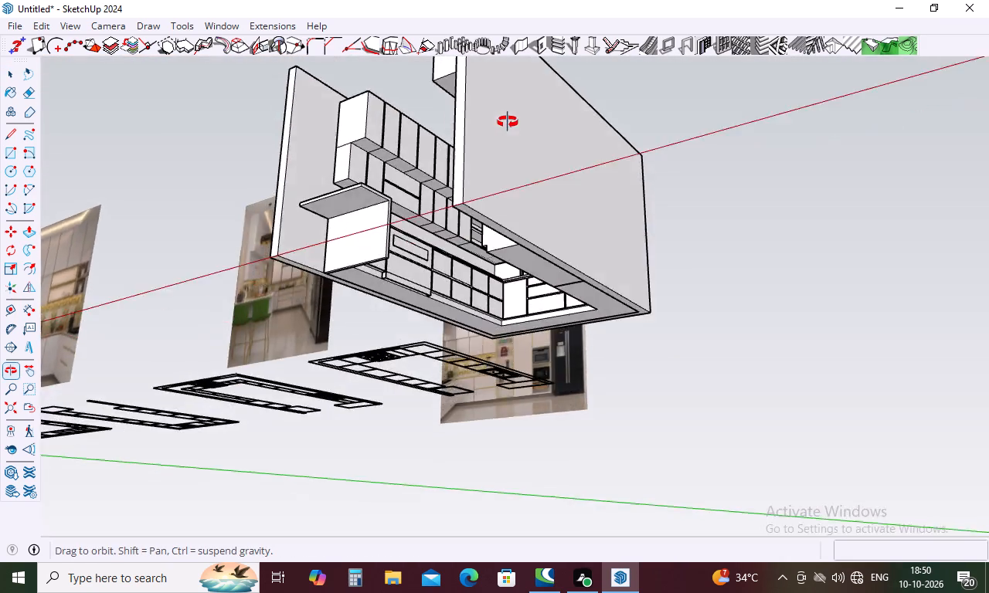
middle_drag(508, 122, 712, 284)
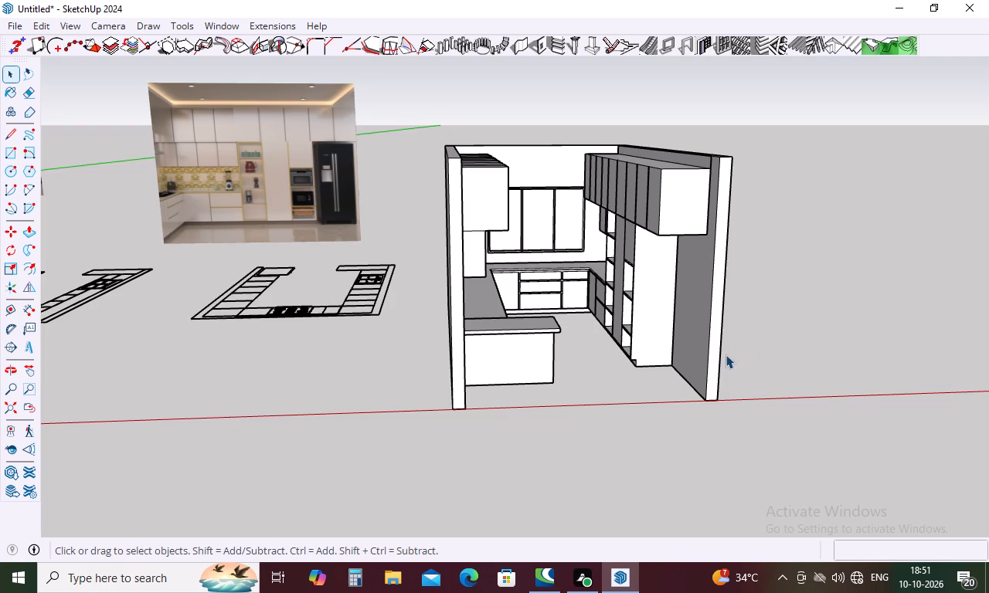
middle_drag(728, 351, 526, 332)
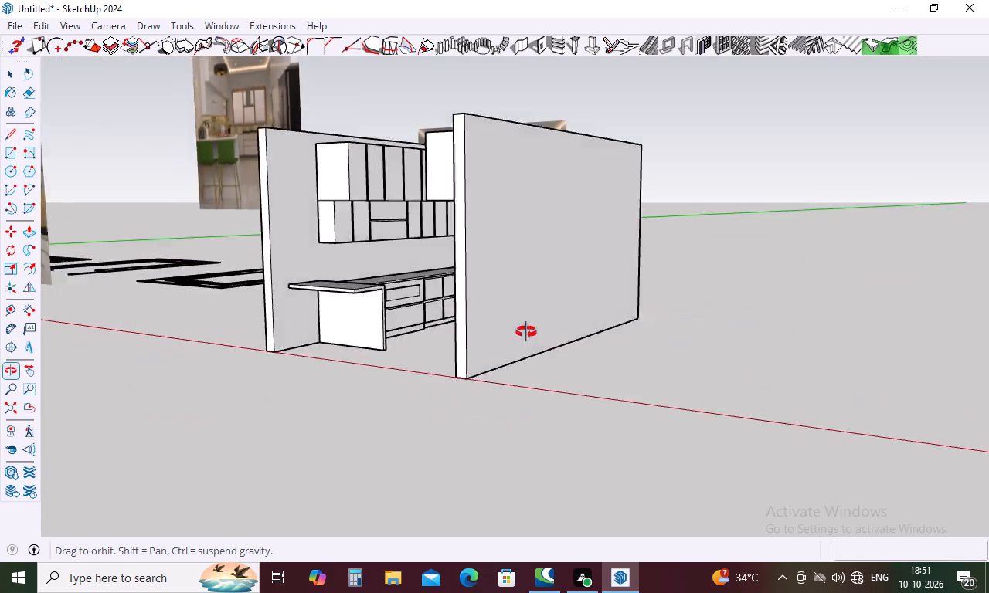
middle_drag(526, 332, 775, 319)
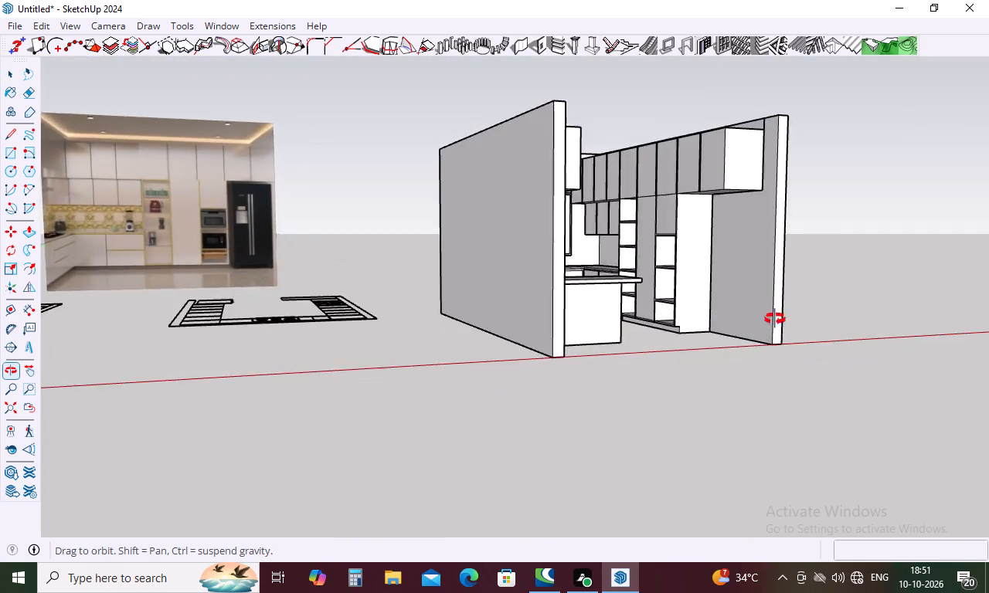
middle_drag(775, 319, 778, 373)
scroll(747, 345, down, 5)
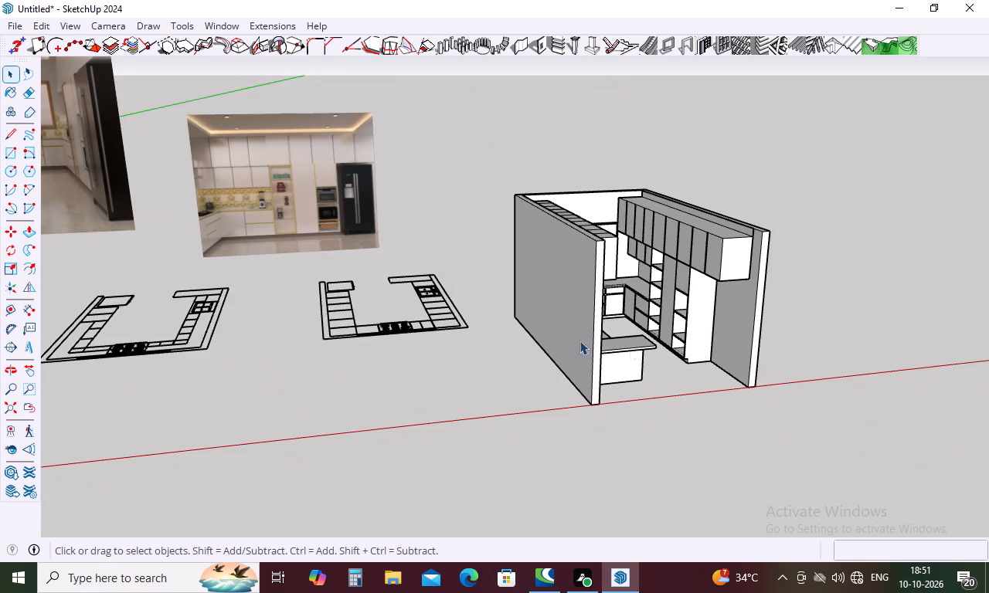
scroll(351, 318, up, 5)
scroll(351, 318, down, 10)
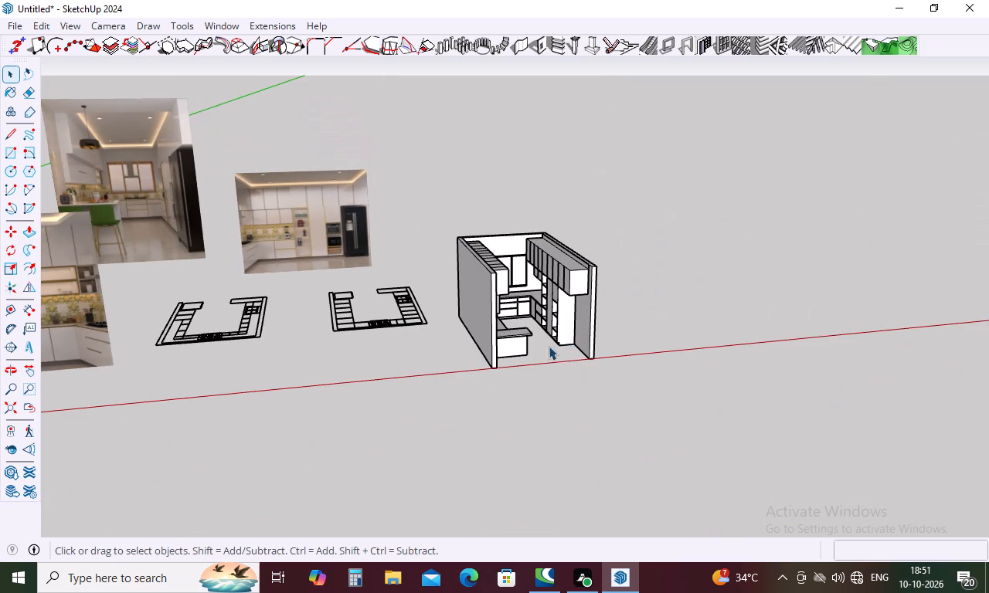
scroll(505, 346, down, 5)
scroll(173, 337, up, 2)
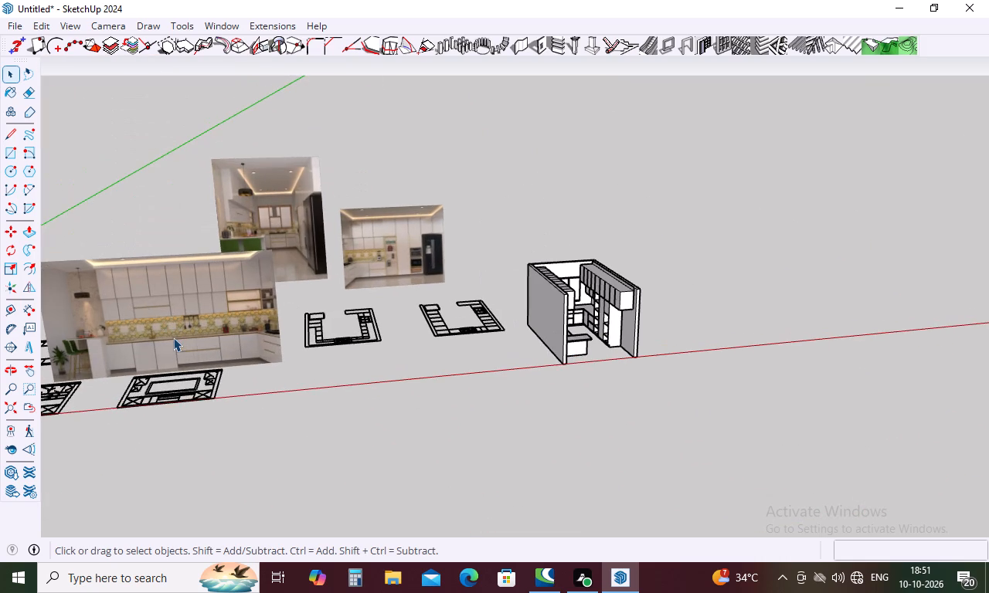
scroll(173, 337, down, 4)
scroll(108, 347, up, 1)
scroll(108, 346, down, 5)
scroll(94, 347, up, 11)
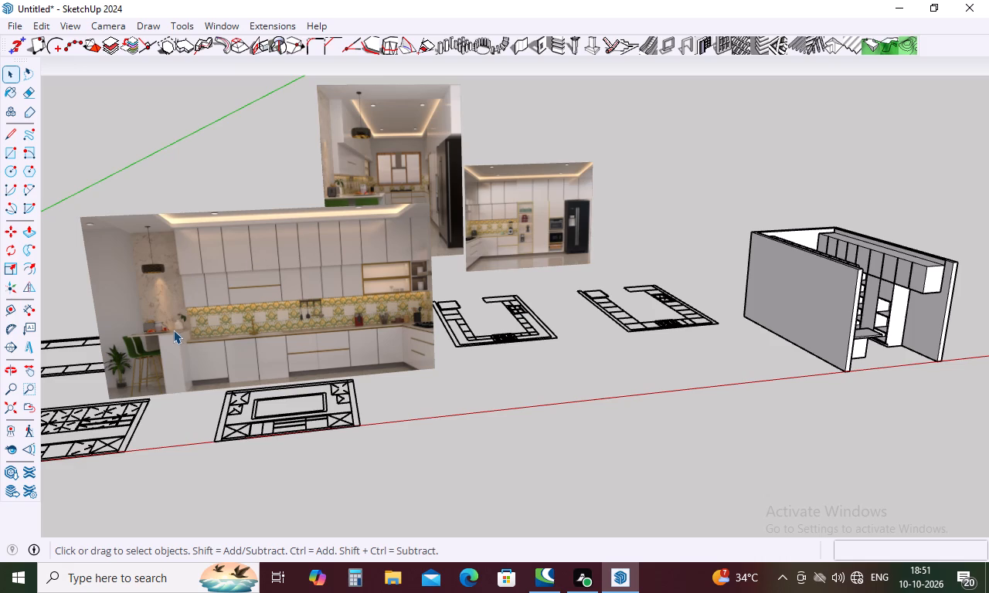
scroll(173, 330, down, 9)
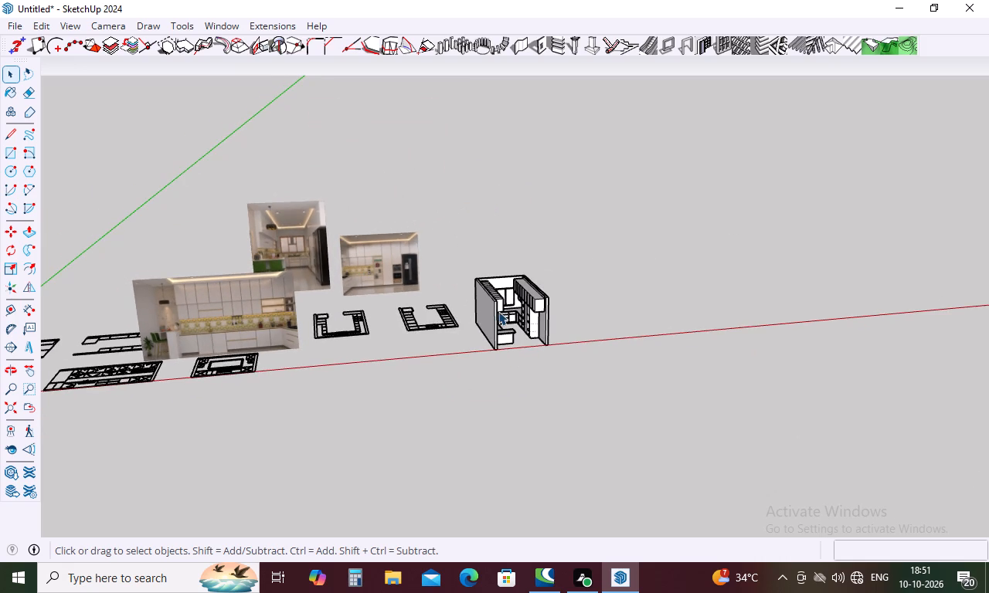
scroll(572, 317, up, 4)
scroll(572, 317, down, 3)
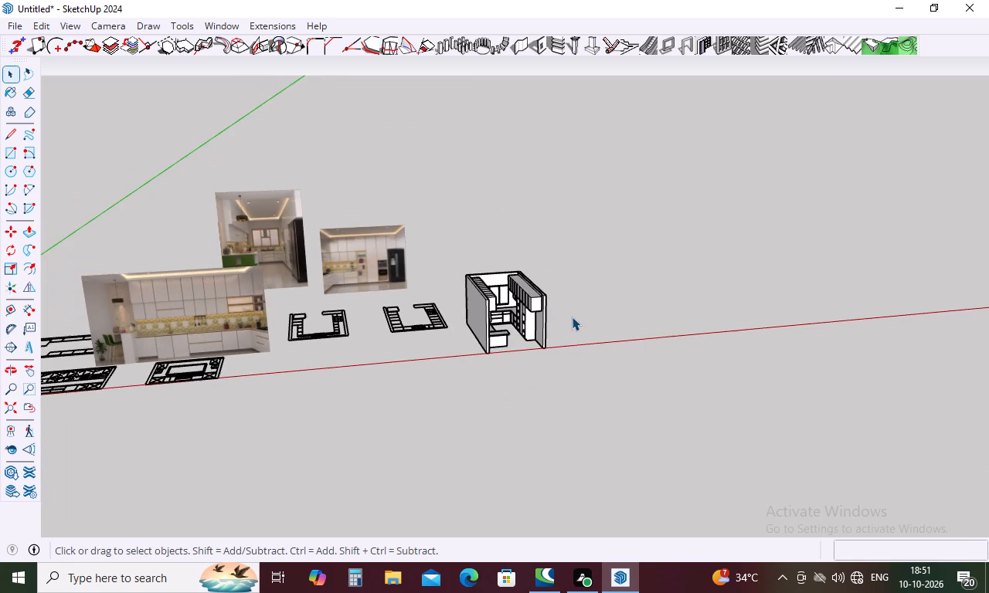
Examine the hob corner, countertop edge and open shelving in the long-wall reference photo.
scroll(188, 324, up, 5)
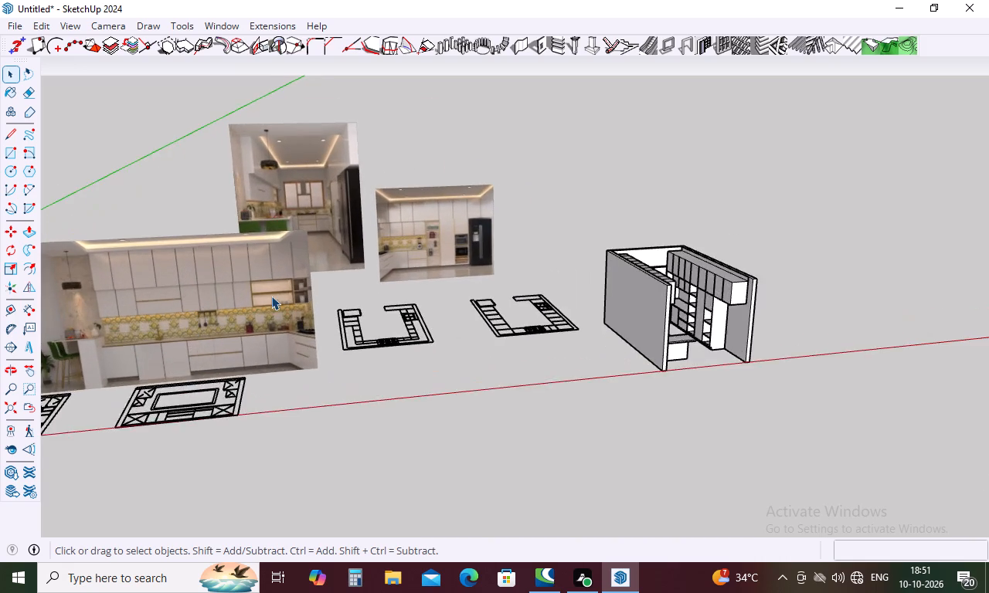
scroll(271, 296, up, 10)
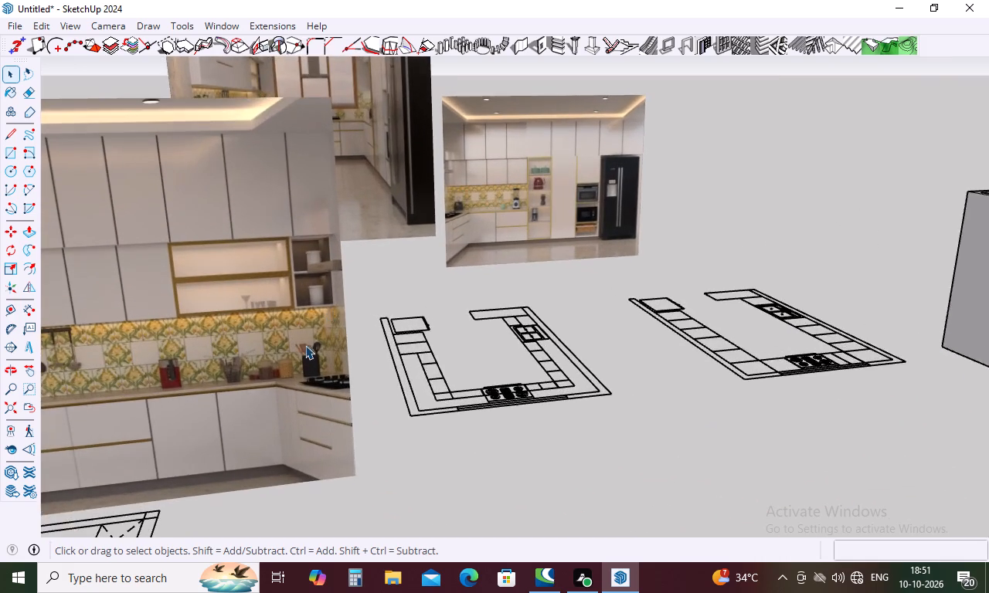
scroll(305, 345, up, 6)
scroll(251, 404, up, 11)
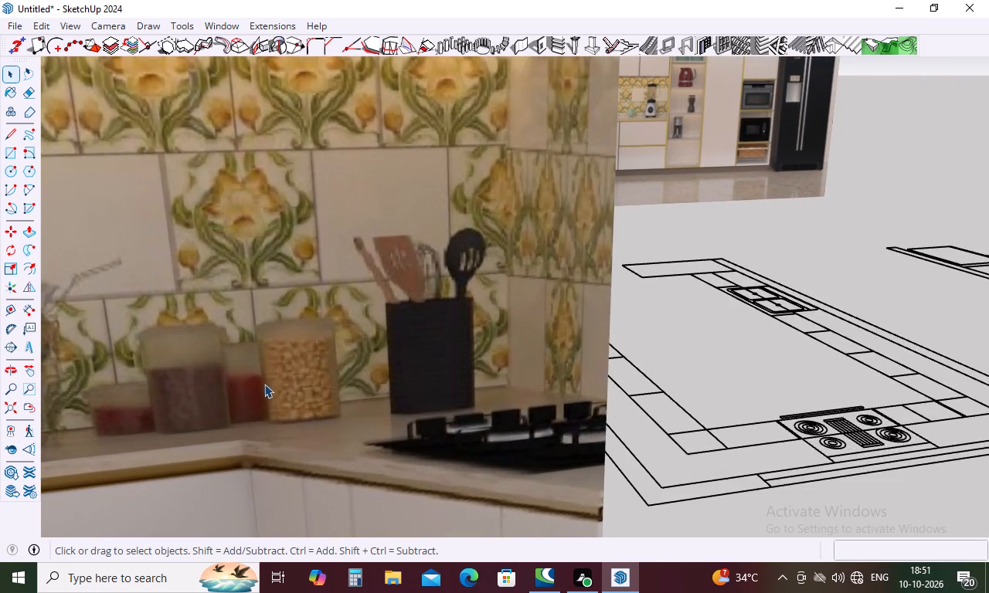
scroll(315, 353, down, 19)
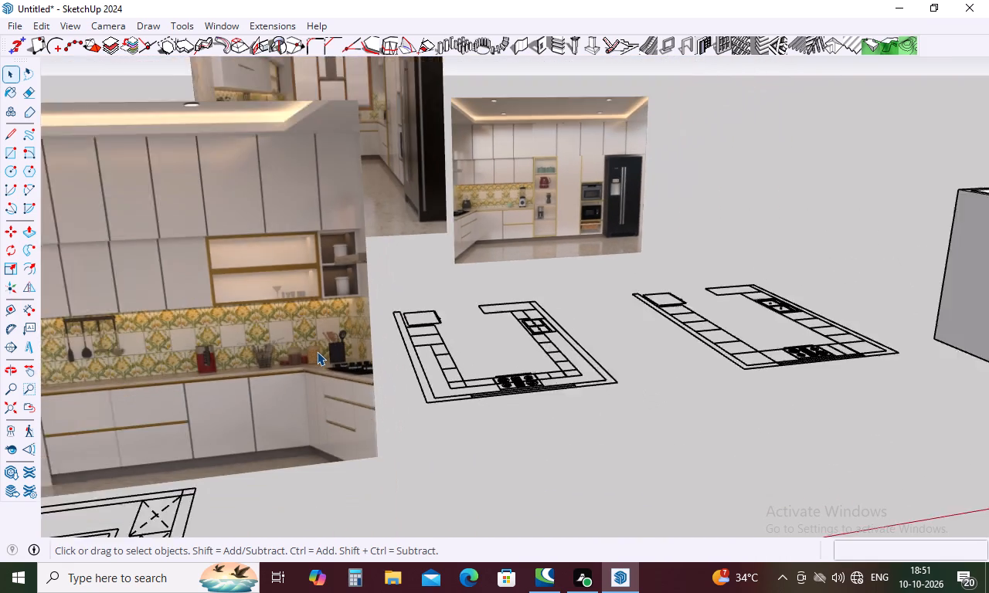
scroll(317, 351, down, 7)
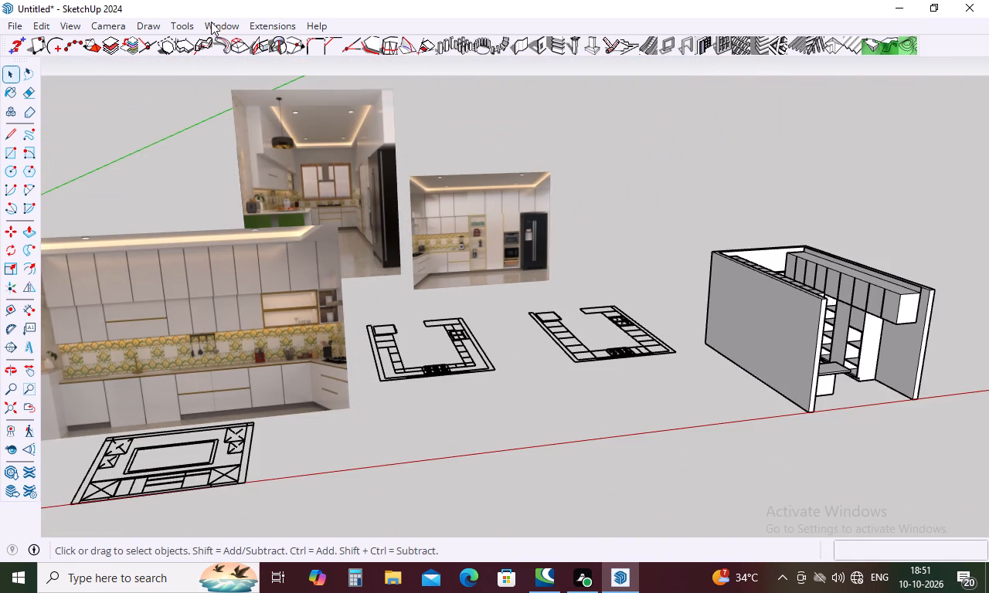
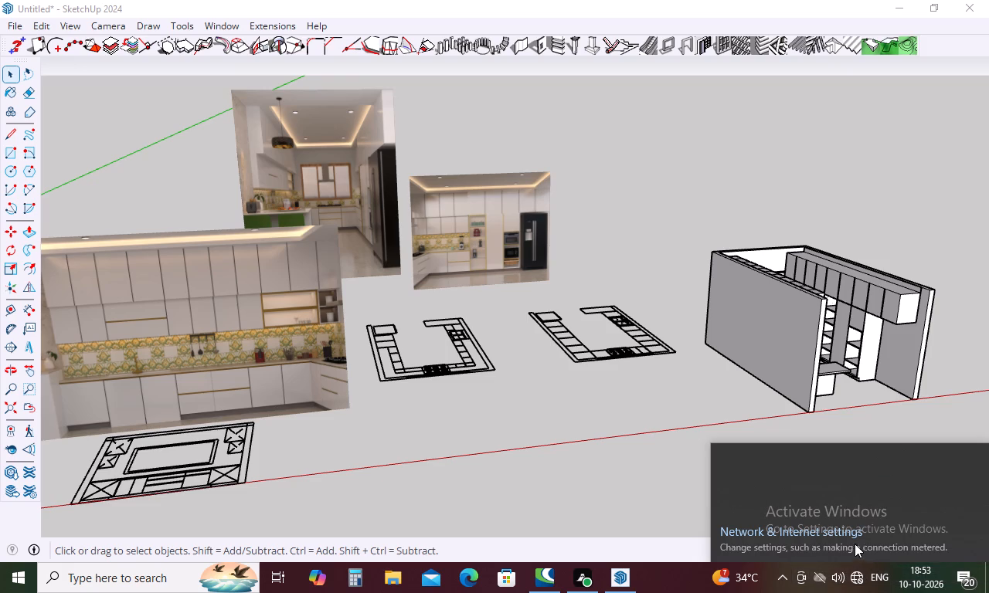
Check the network connection status in Windows Settings and return to the SketchUp kitchen model.
middle_drag(829, 530, 844, 513)
click(811, 525)
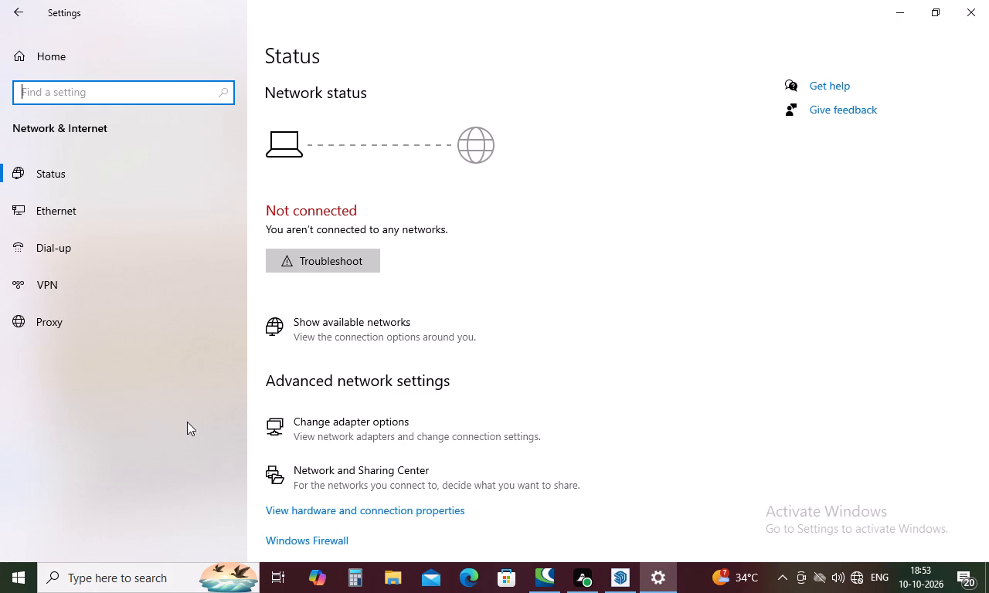
click(168, 357)
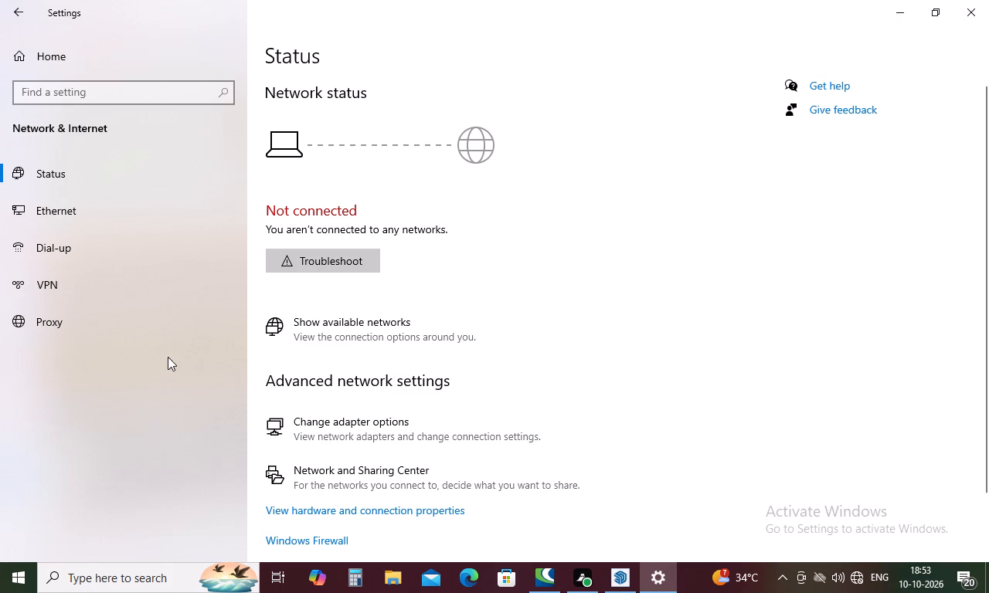
click(28, 14)
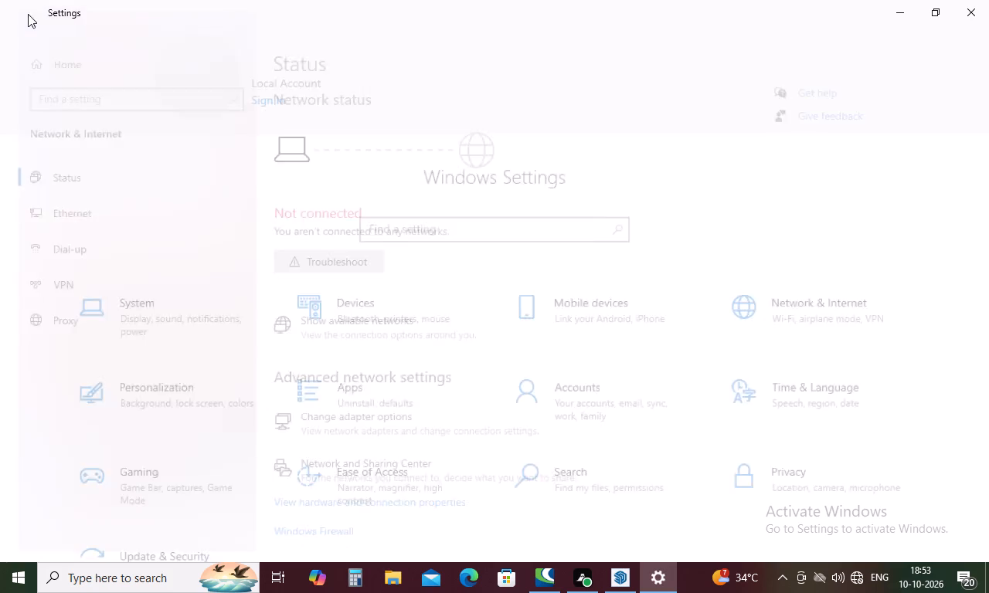
click(627, 581)
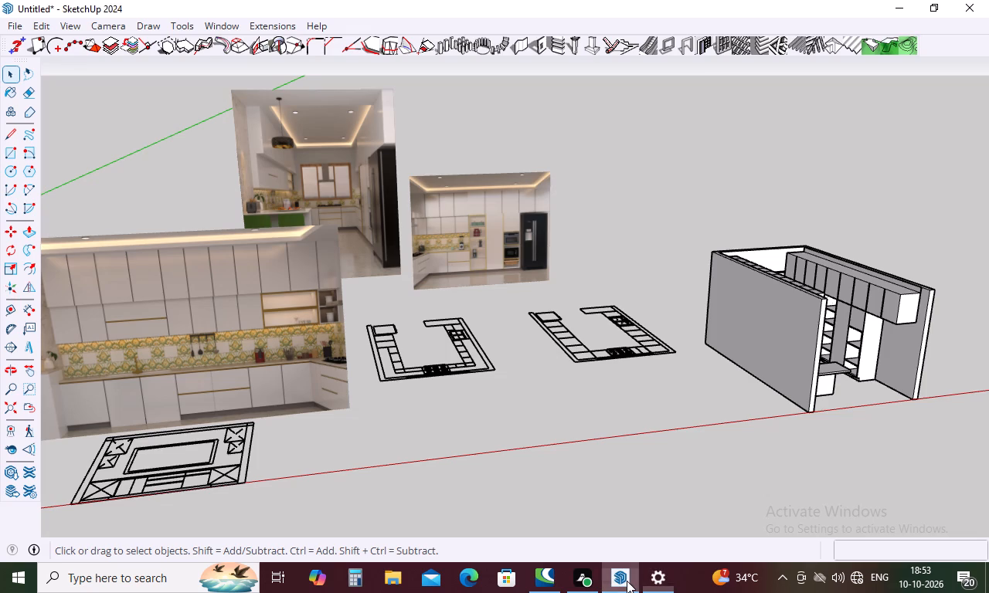
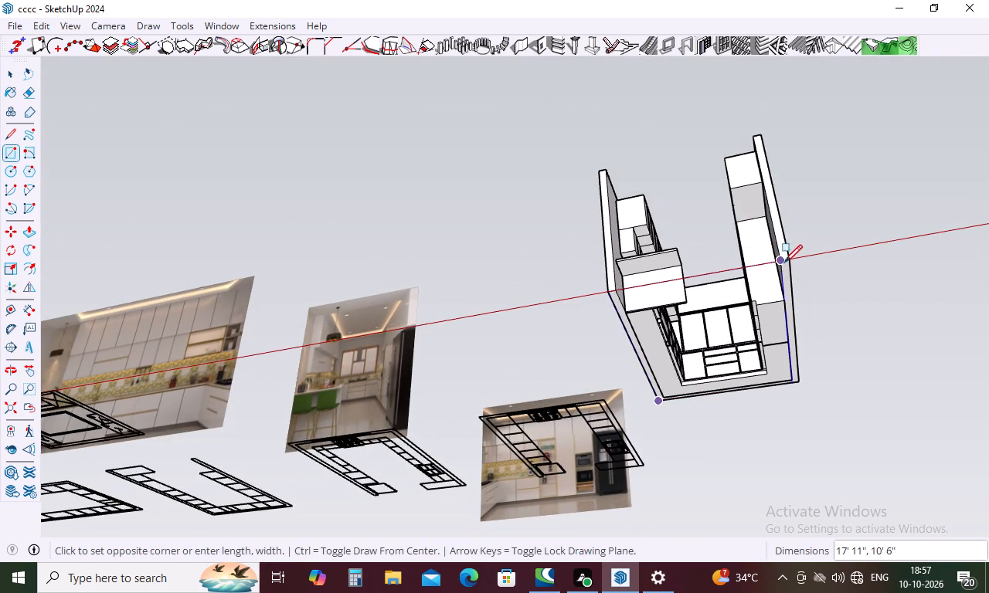
Complete the floor rectangle under the kitchen by placing its opposite corner at the tall-cabinet side wall's outer bottom corner.
scroll(787, 261, up, 14)
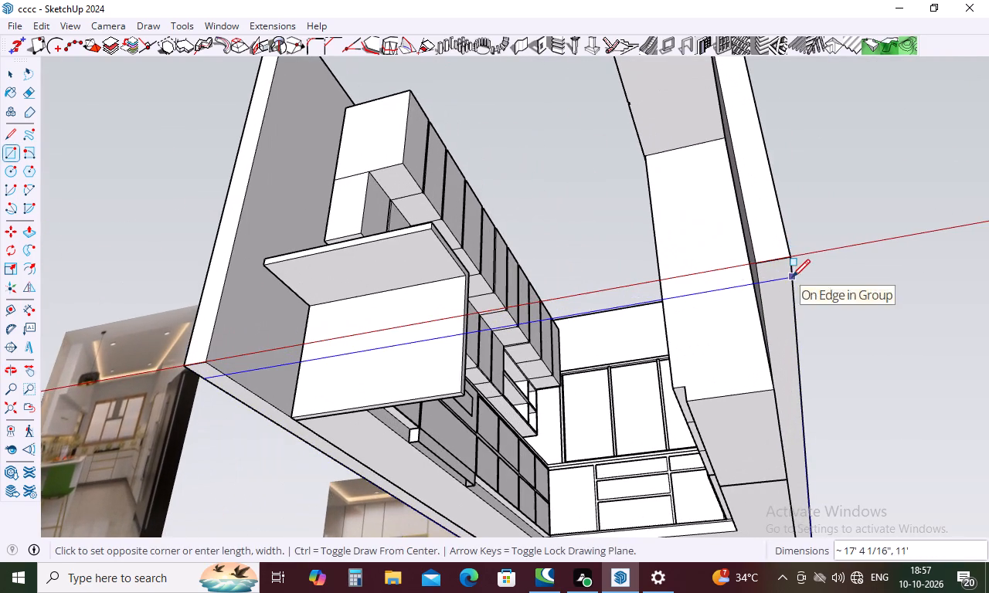
click(790, 261)
Extrude the floor rectangle downward 6" into a slab beneath the kitchen walls and cabinets.
scroll(729, 310, down, 5)
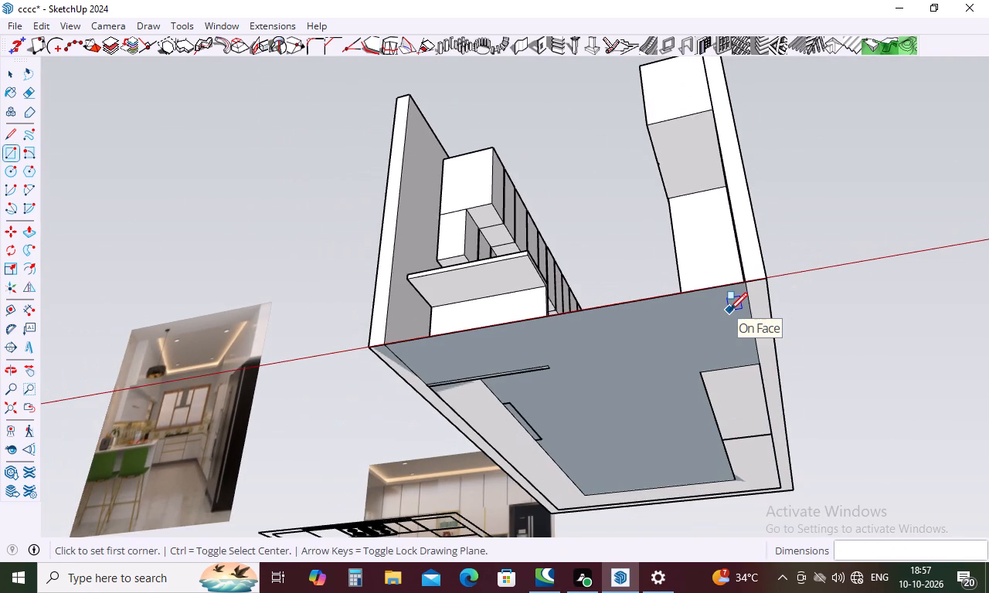
key(space)
text(p)
click(707, 334)
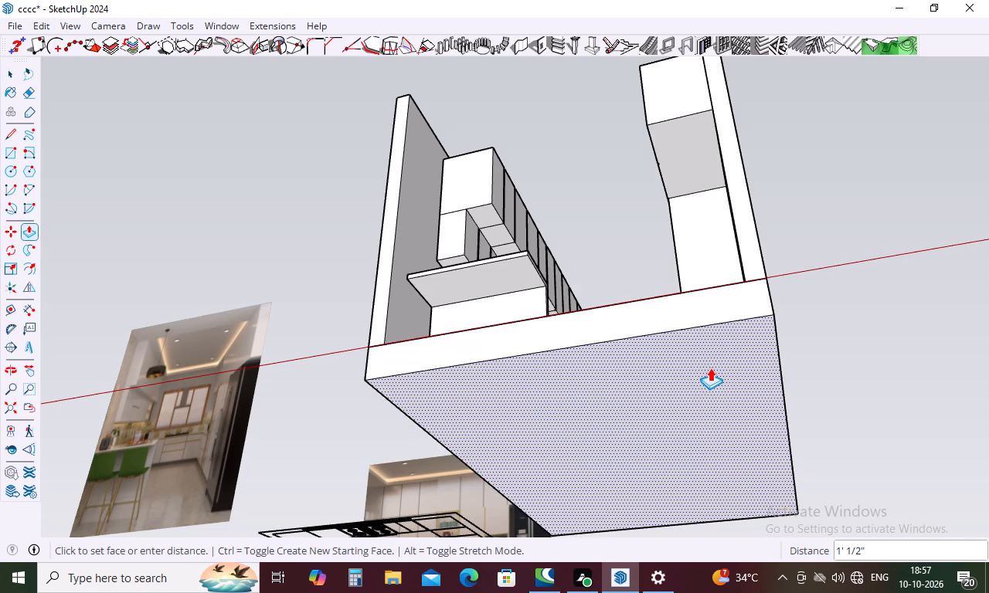
key(6)
key(Return)
scroll(712, 367, down, 5)
middle_drag(733, 330, 829, 575)
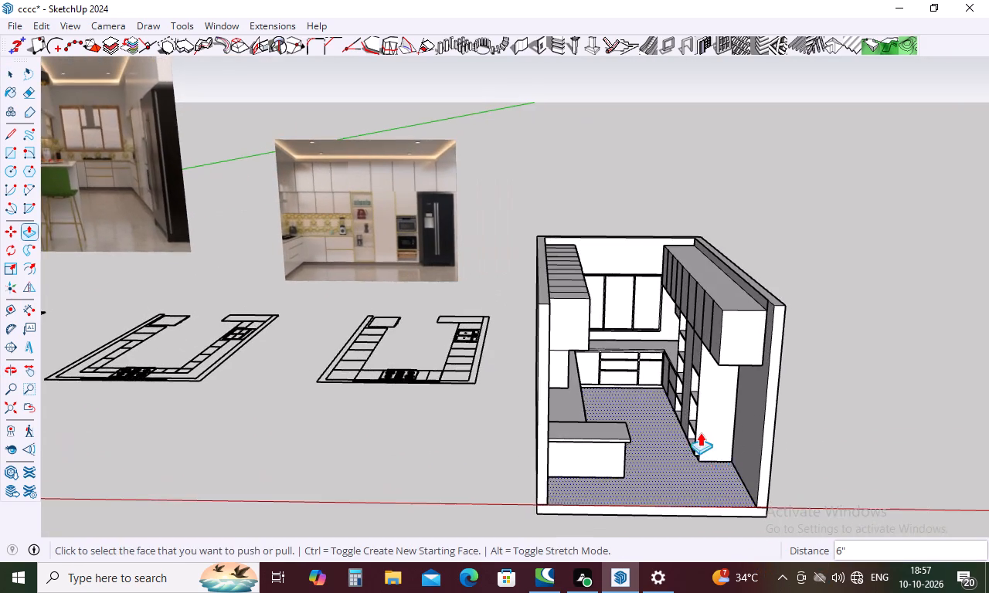
scroll(700, 432, down, 5)
scroll(703, 433, up, 5)
middle_drag(697, 422, 651, 380)
scroll(637, 375, up, 4)
middle_drag(637, 375, 654, 364)
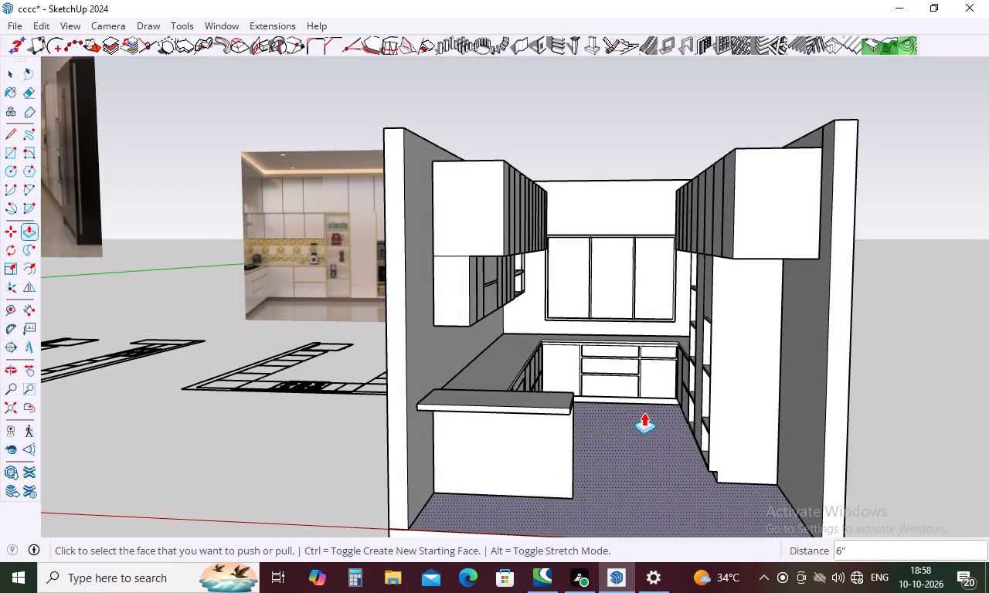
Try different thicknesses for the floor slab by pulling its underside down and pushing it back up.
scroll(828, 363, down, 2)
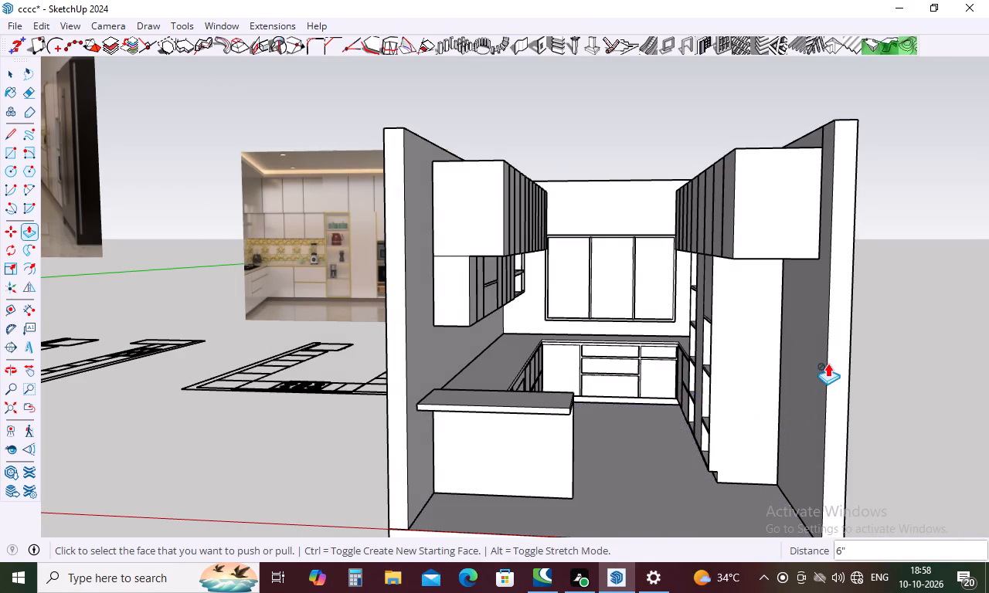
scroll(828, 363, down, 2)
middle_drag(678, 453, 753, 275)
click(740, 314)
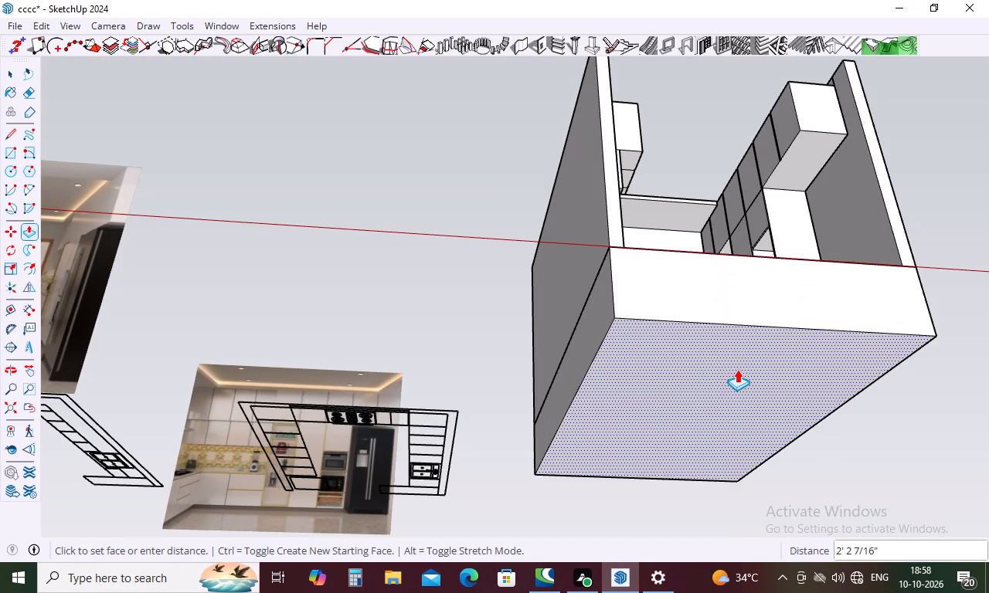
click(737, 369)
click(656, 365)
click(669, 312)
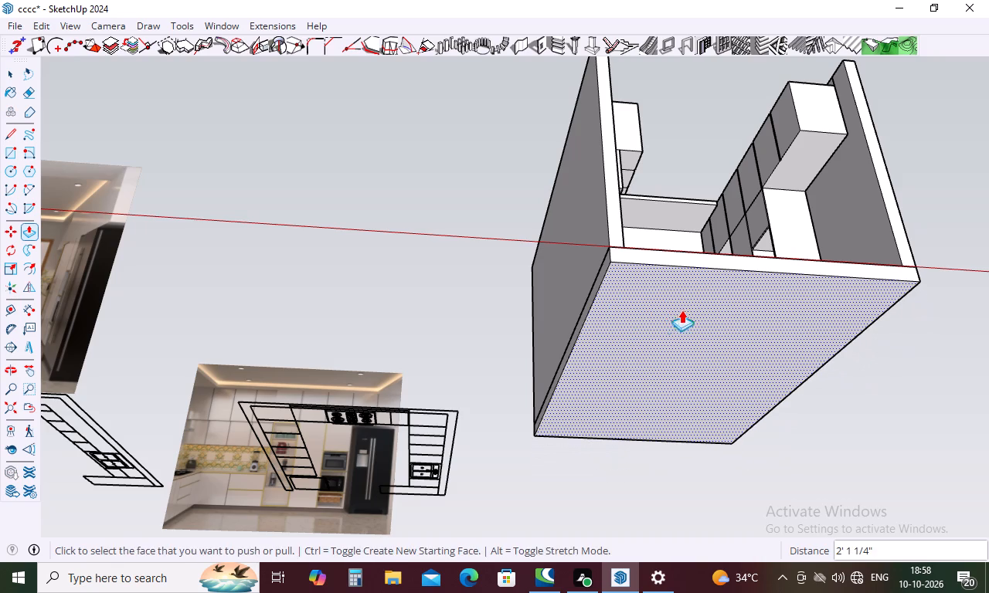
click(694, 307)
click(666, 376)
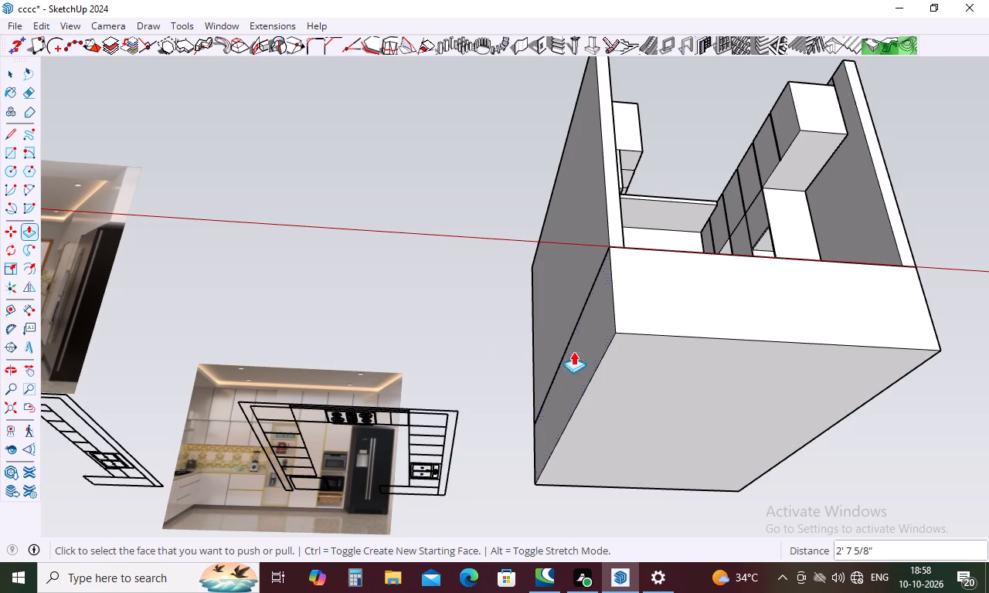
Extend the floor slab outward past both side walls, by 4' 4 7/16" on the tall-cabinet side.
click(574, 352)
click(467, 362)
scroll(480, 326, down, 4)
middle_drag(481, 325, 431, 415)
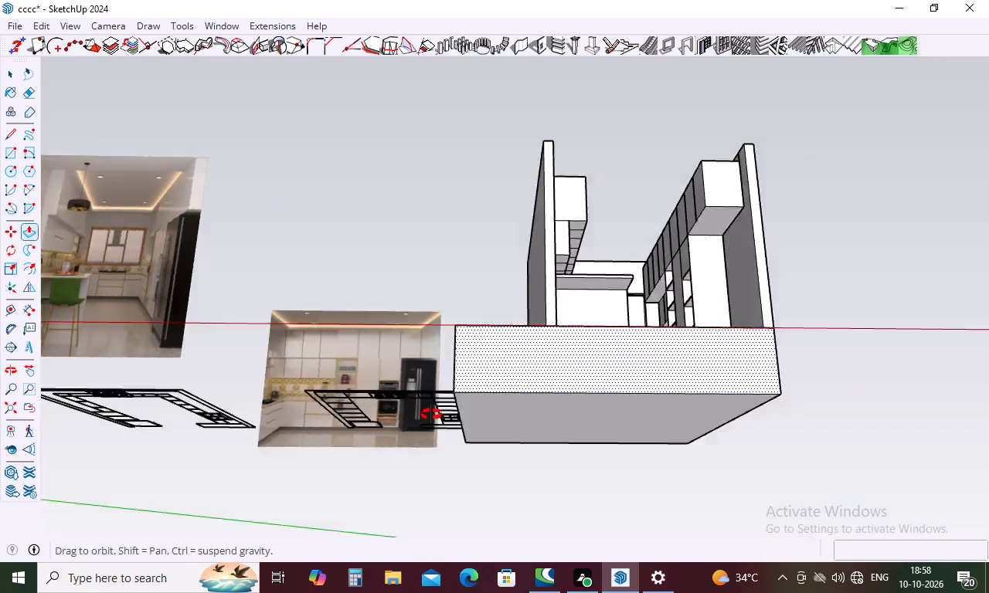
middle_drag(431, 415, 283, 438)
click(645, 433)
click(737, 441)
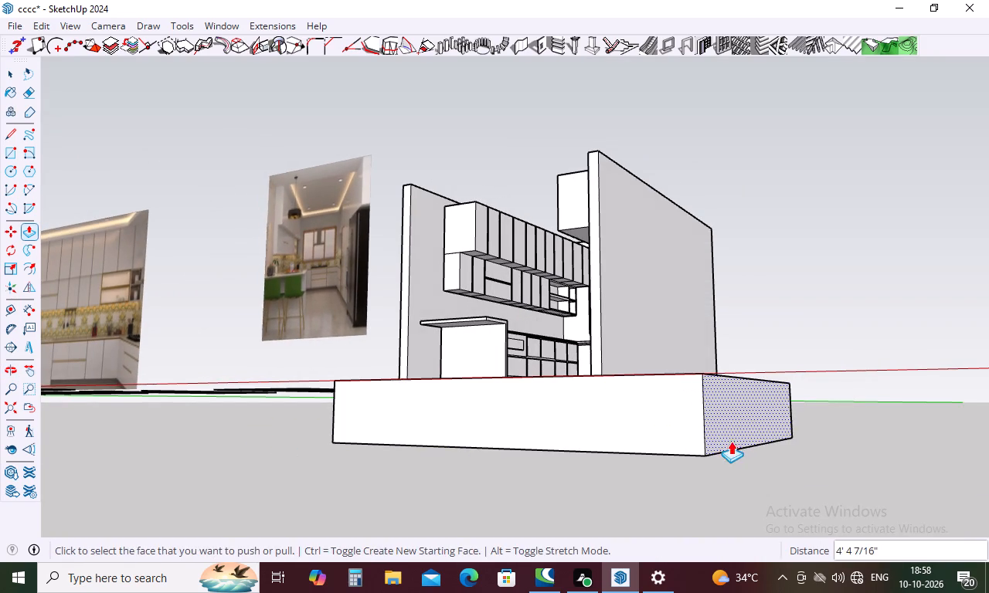
Thin the floor slab by moving its underside up about 2' 3".
middle_drag(597, 412, 766, 304)
click(707, 374)
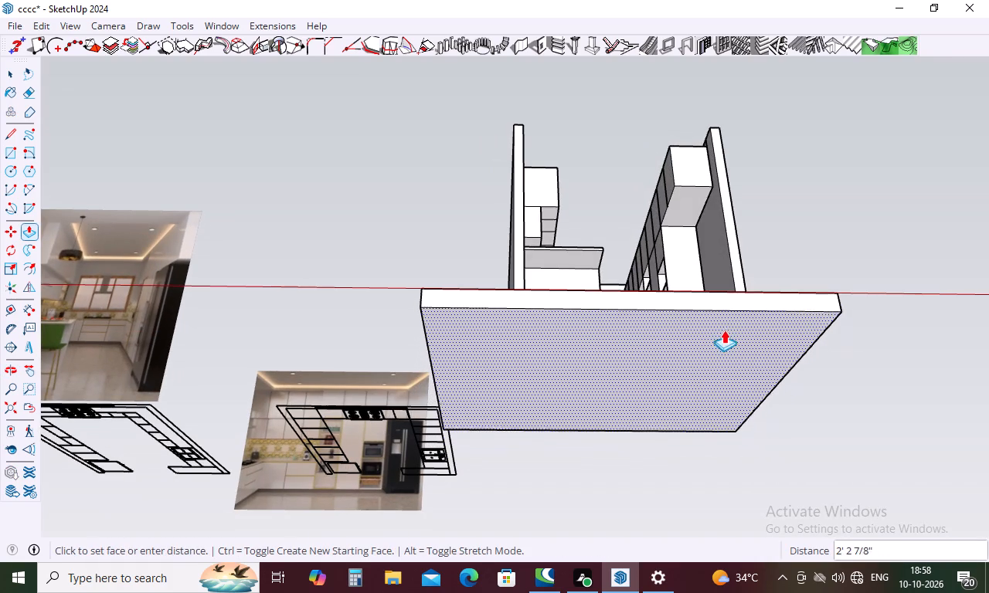
click(725, 327)
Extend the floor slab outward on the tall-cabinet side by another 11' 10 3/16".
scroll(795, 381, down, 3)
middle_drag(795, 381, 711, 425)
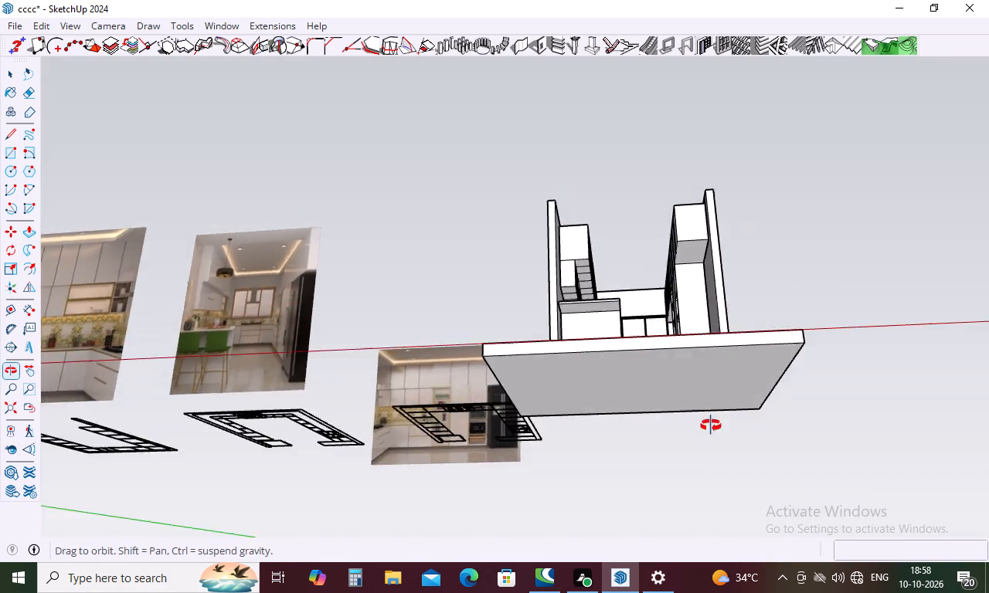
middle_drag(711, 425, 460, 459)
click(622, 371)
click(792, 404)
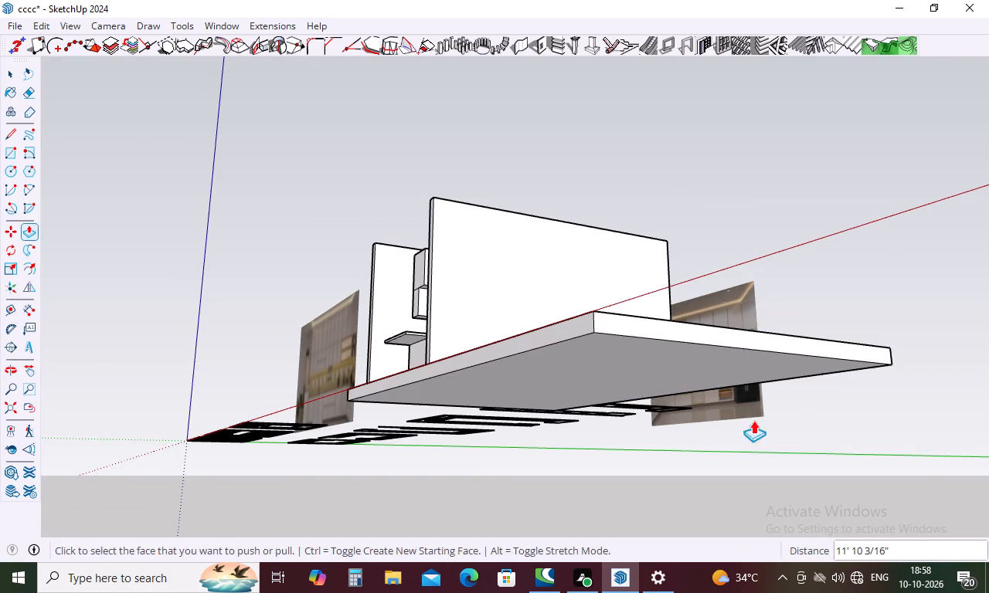
Push the slab's tall-cabinet side face back flush with the outer edge of that side wall.
middle_drag(643, 424, 882, 533)
middle_drag(906, 457, 889, 462)
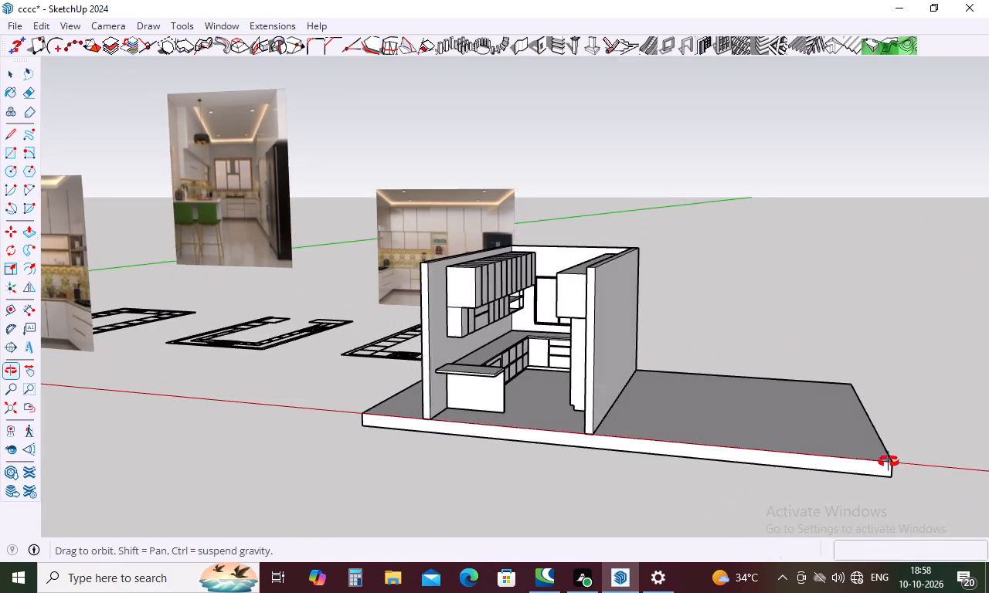
middle_drag(889, 462, 671, 473)
click(653, 507)
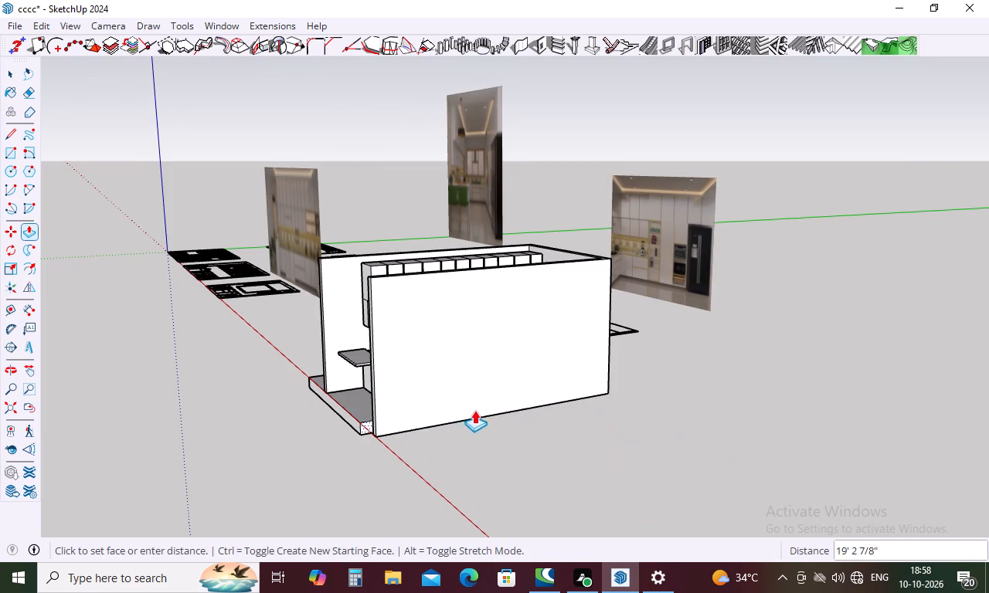
middle_drag(496, 422, 807, 404)
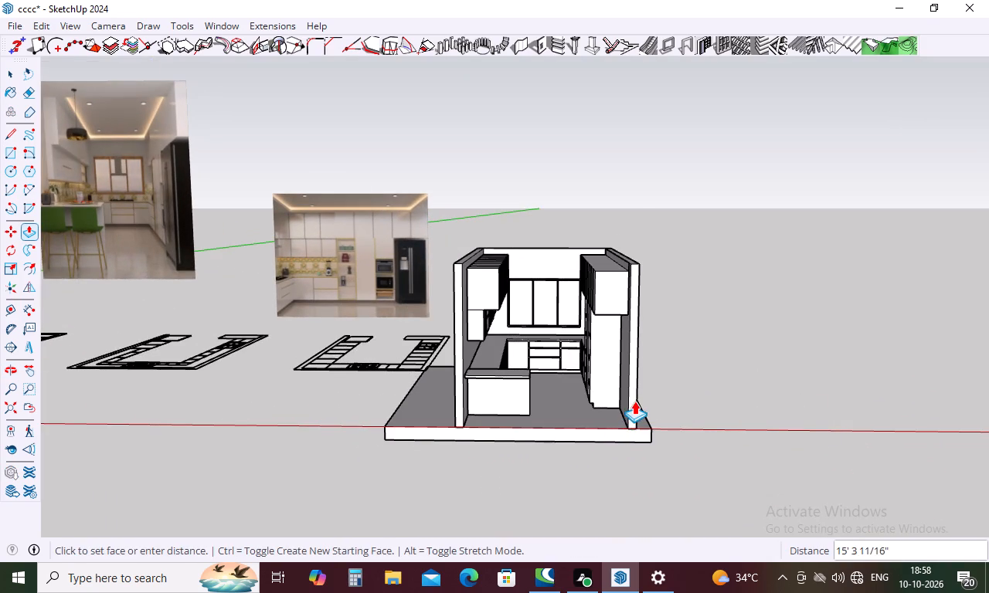
scroll(634, 401, up, 8)
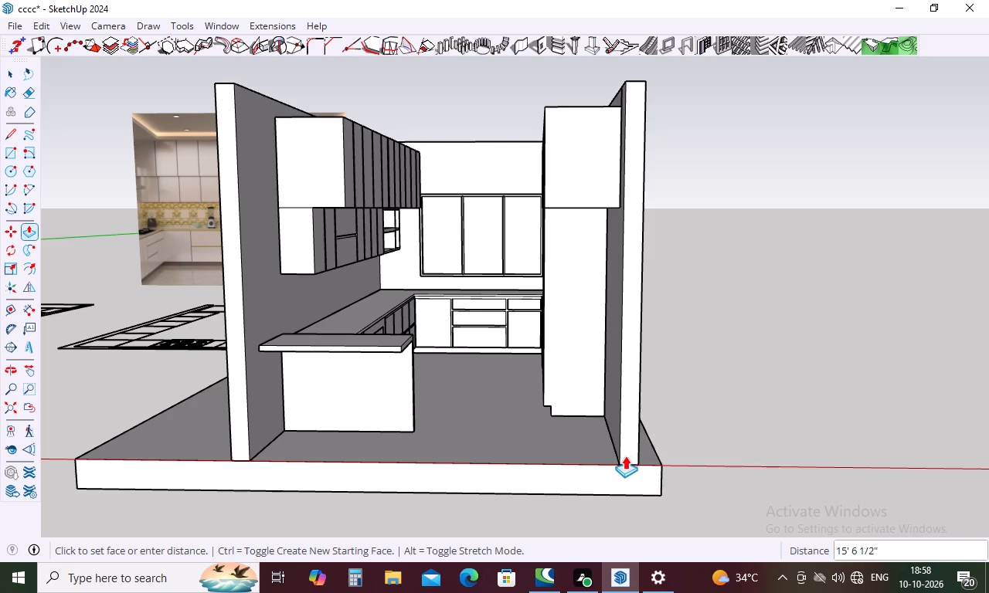
scroll(637, 456, up, 11)
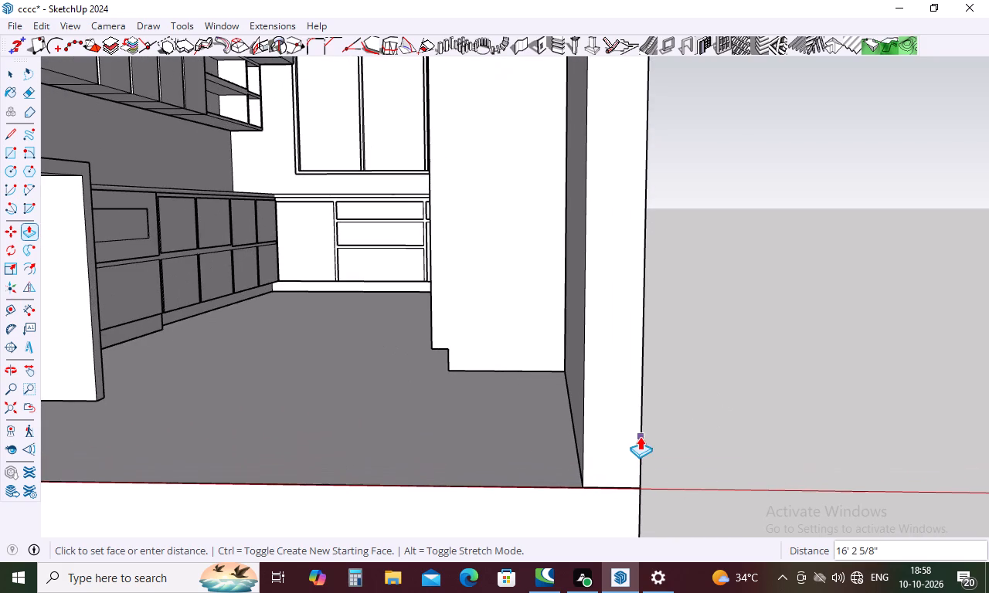
click(640, 436)
Push the slab's breakfast-counter side face in 4' 3 15/16", flush with the outer face of that side wall.
scroll(736, 385, down, 14)
middle_drag(576, 473, 674, 464)
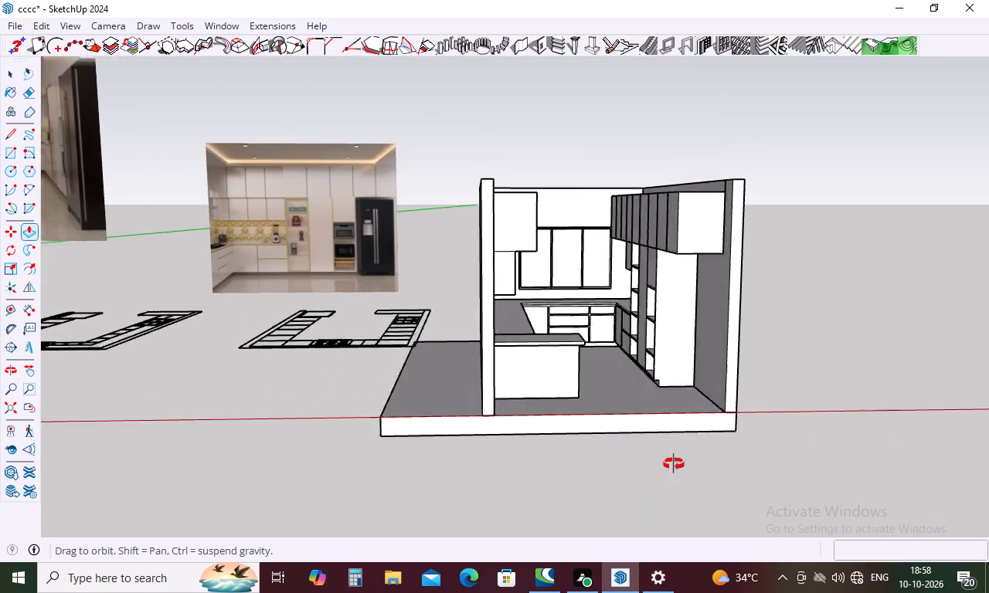
middle_drag(674, 464, 719, 461)
click(511, 412)
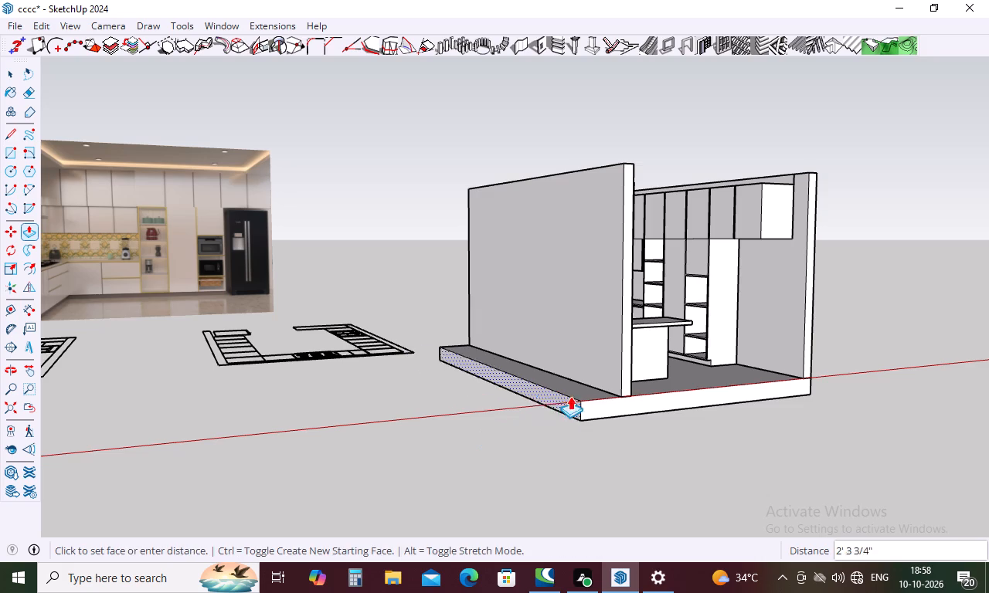
click(620, 381)
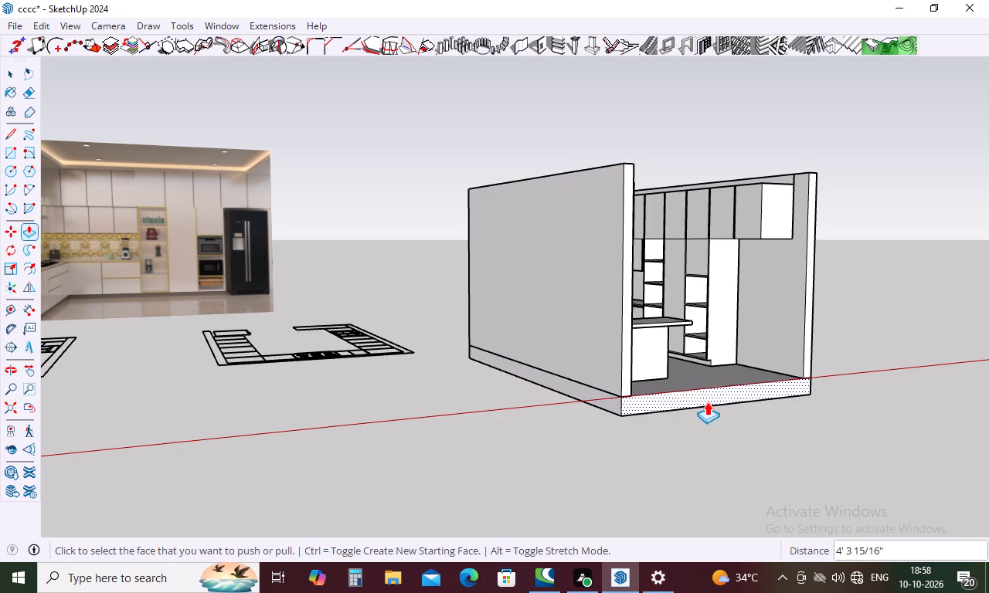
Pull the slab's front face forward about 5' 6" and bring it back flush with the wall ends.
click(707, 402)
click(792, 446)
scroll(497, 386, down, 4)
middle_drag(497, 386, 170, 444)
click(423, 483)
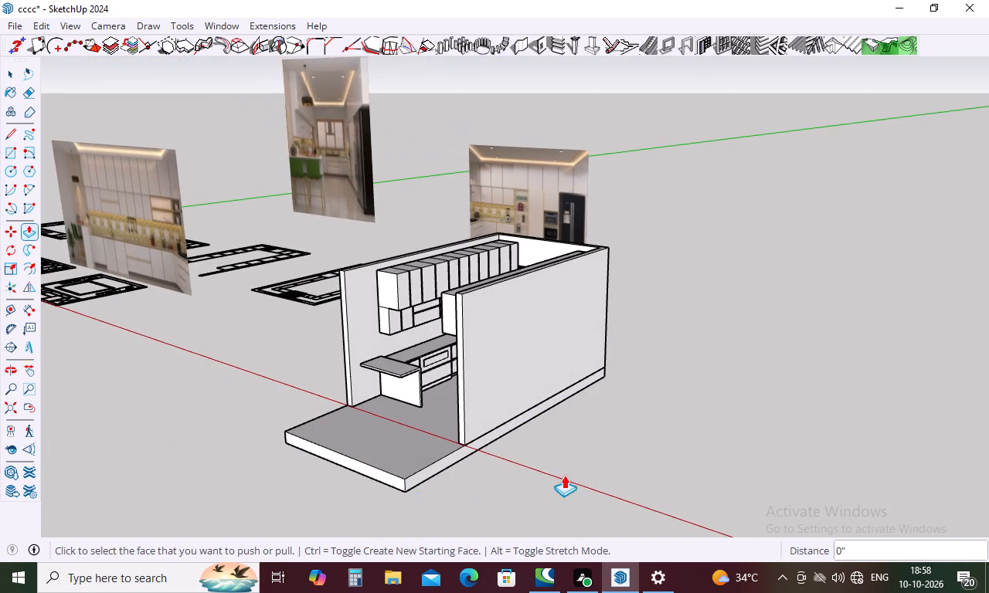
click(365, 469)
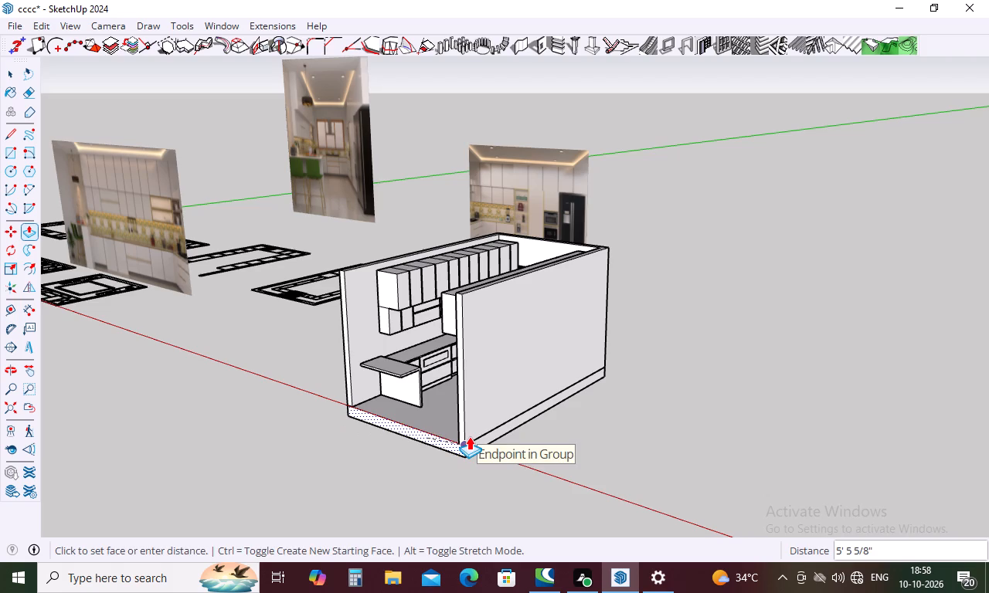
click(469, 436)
Thin the floor slab by moving its underside up 5 5/8".
middle_drag(537, 456, 650, 345)
middle_drag(564, 361, 592, 315)
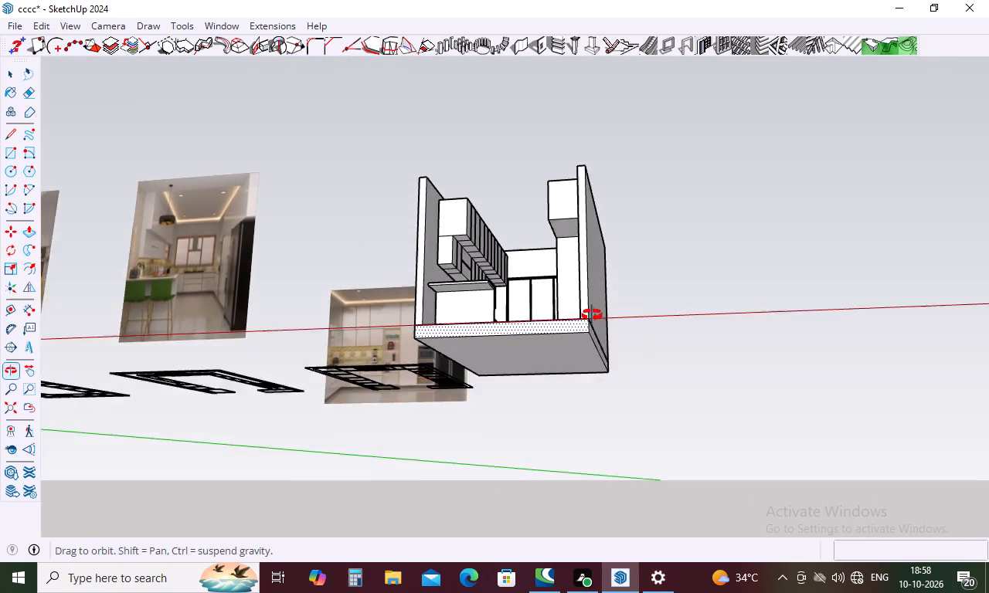
middle_drag(592, 315, 600, 302)
click(576, 333)
click(576, 326)
scroll(650, 341, down, 3)
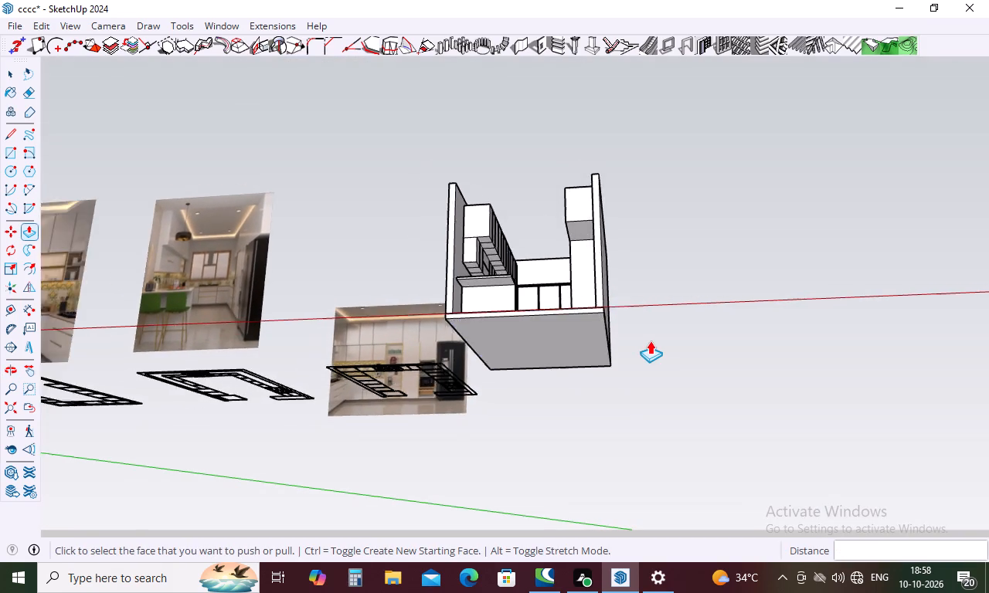
scroll(650, 341, down, 1)
middle_drag(651, 339, 762, 506)
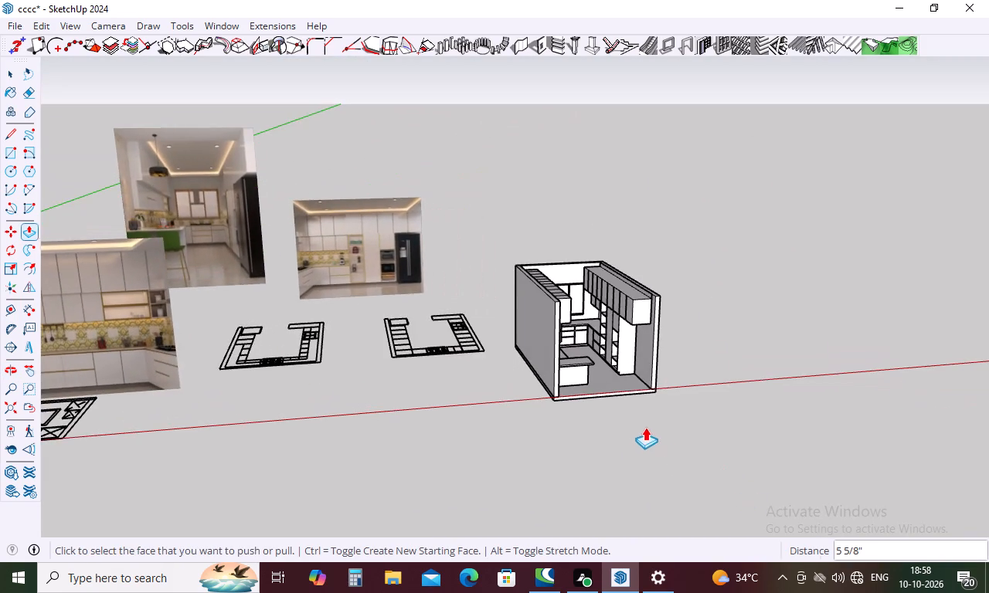
Thicken the floor slab by pulling its underside down 1' 6 1/4".
scroll(643, 423, up, 9)
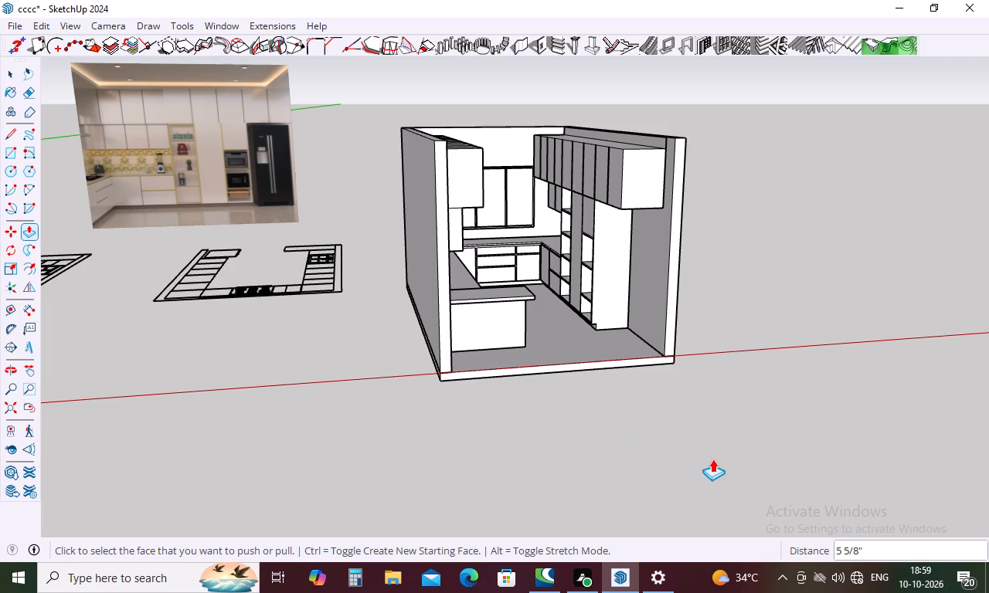
scroll(712, 452, up, 4)
middle_drag(712, 452, 659, 380)
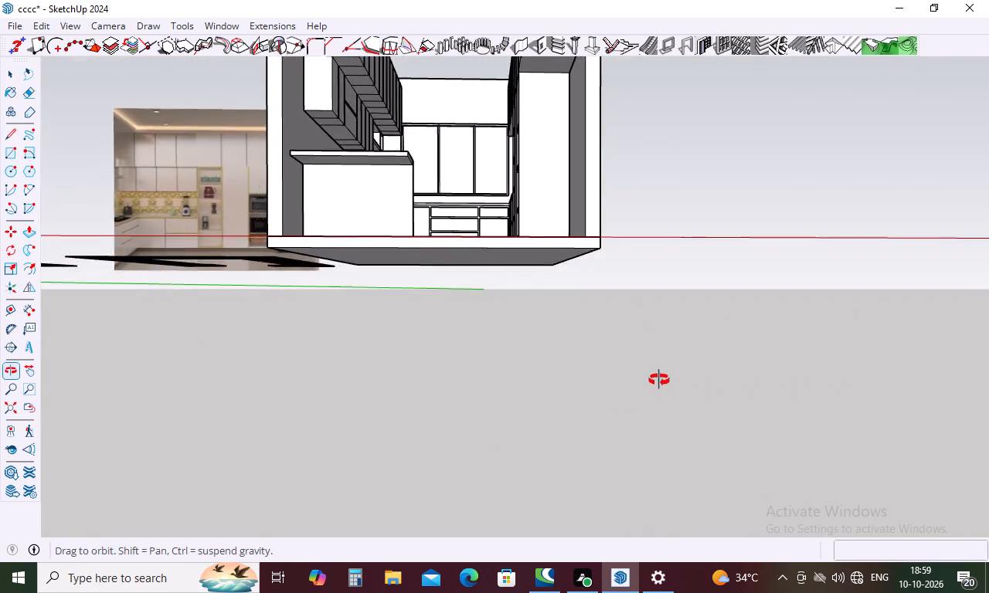
middle_drag(659, 380, 711, 360)
scroll(362, 207, up, 2)
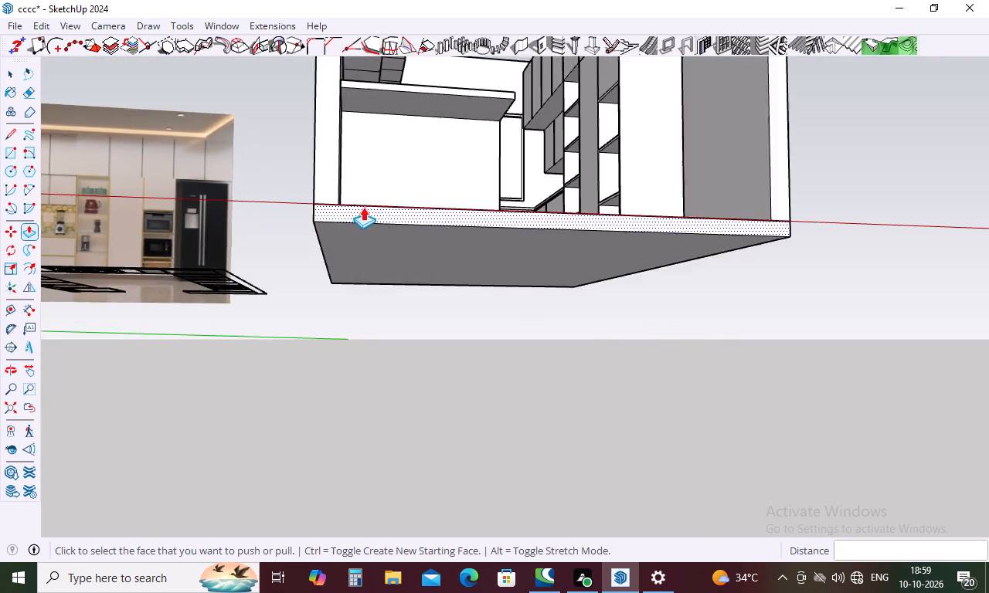
scroll(363, 207, up, 9)
click(405, 230)
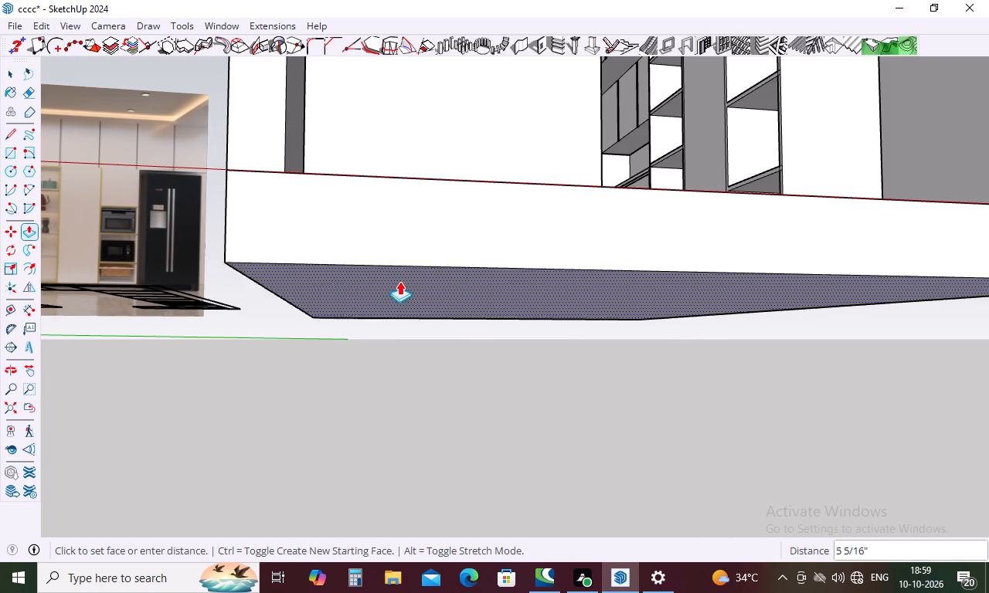
click(373, 375)
Extend the floor slab outward past the tall-cabinet side wall by 2' 3 7/16".
scroll(376, 255, down, 13)
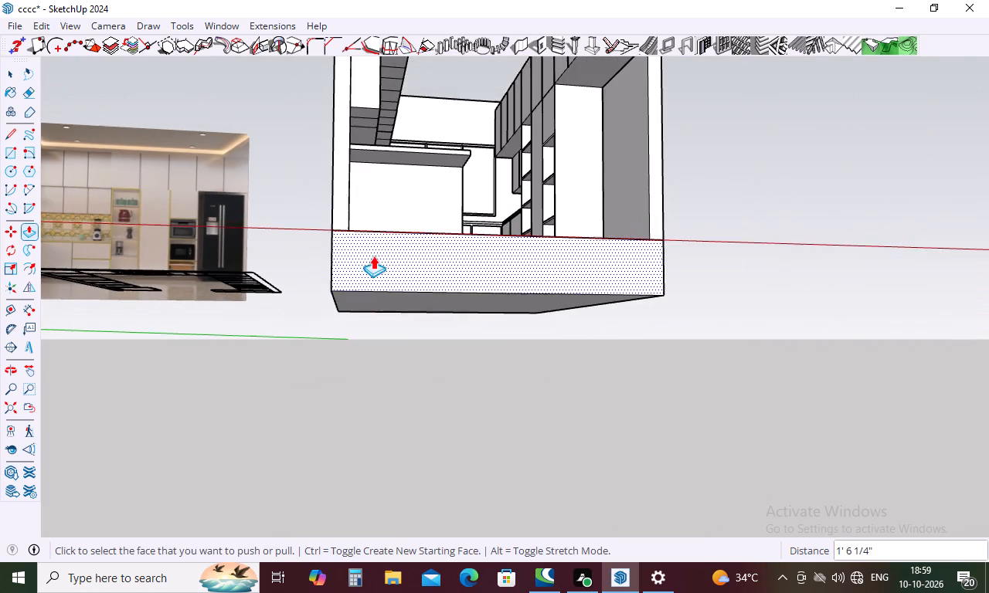
middle_drag(396, 276, 202, 350)
click(412, 371)
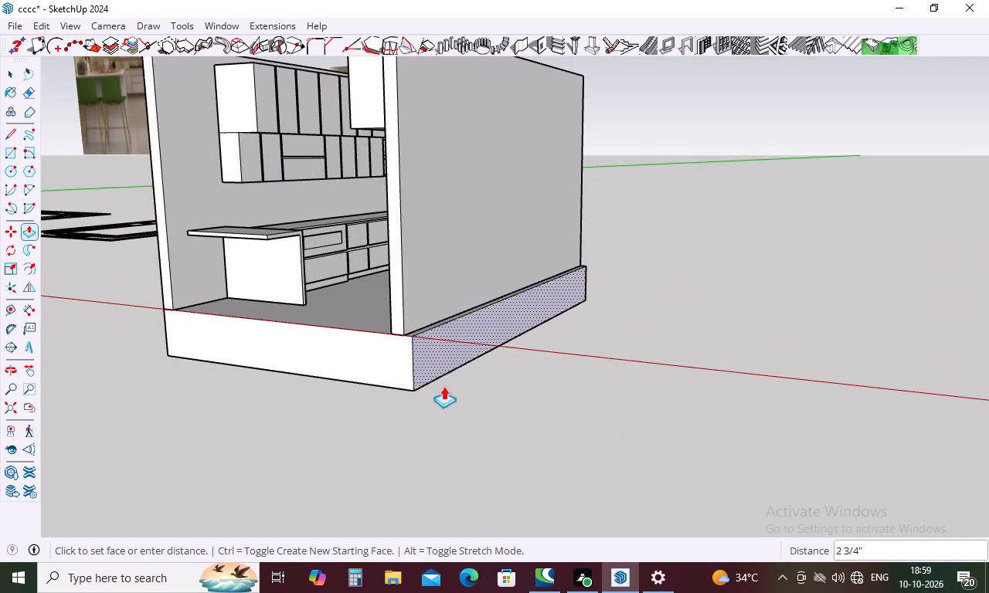
click(470, 390)
scroll(471, 391, down, 4)
middle_drag(471, 398, 824, 412)
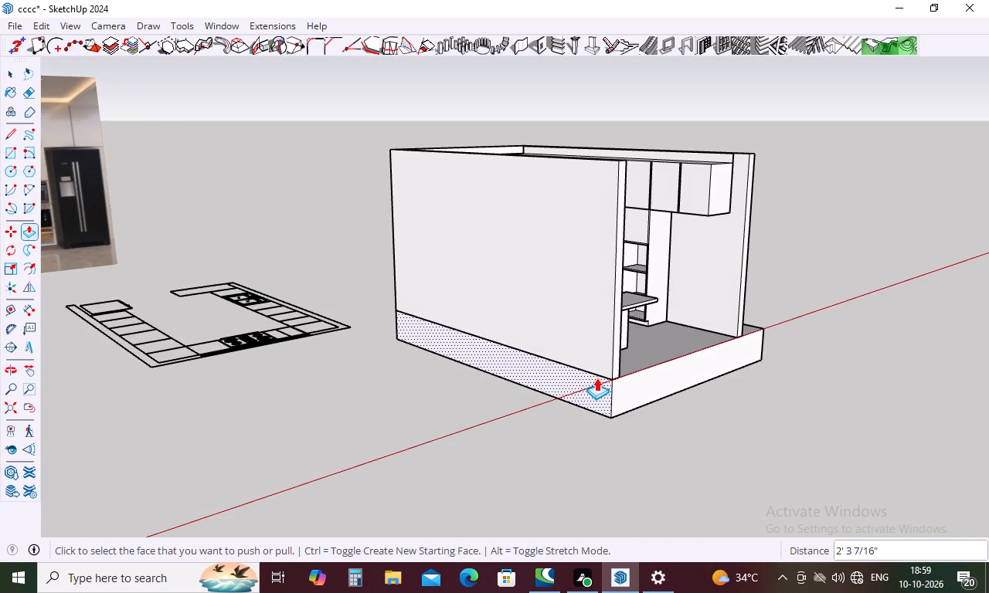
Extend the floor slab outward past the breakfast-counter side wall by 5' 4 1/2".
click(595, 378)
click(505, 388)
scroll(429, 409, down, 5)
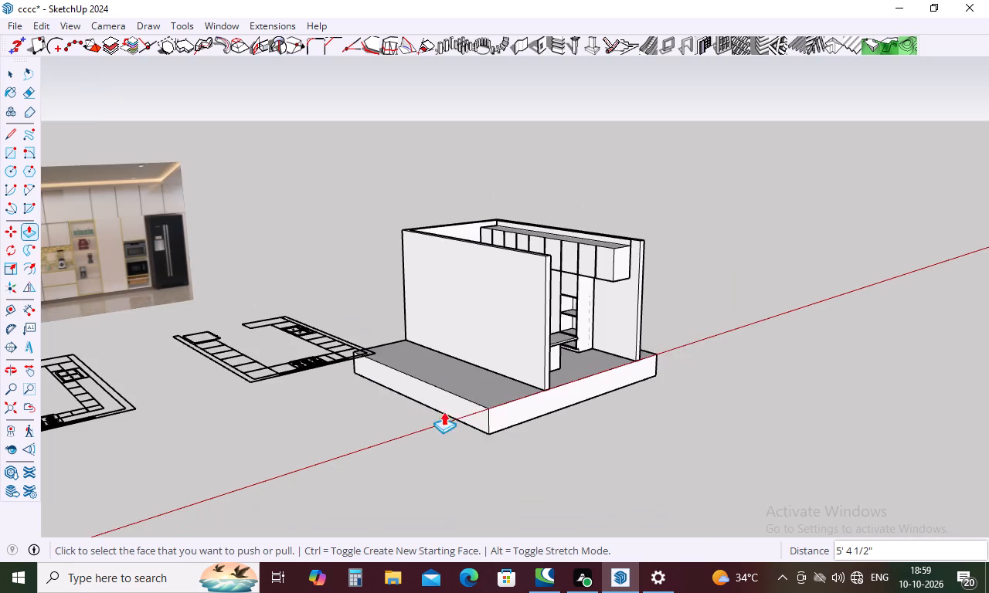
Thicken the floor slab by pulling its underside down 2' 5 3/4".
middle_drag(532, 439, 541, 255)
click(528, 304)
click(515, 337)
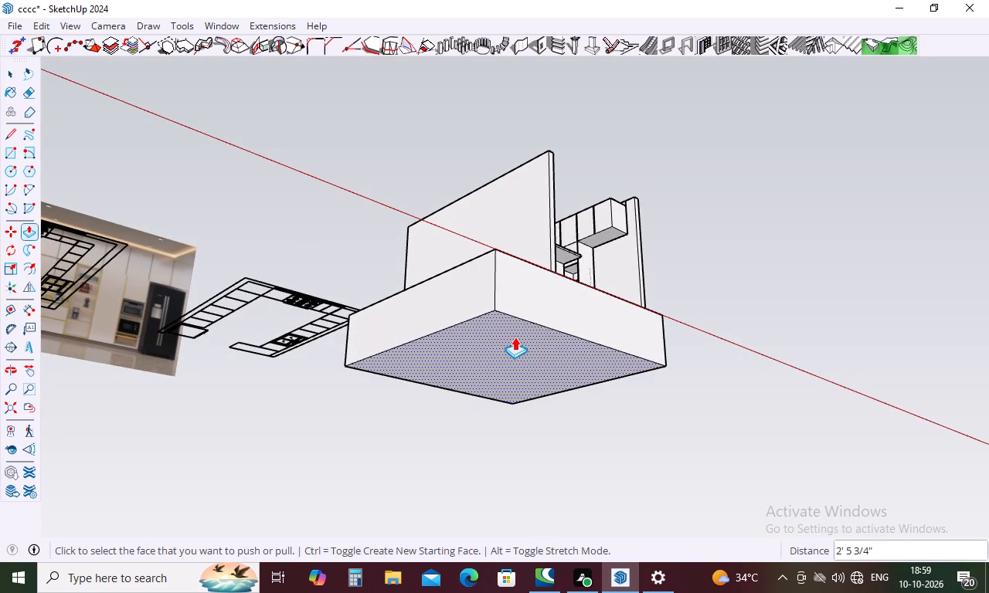
Dismiss the Windows shutdown notice.
scroll(589, 277, down, 3)
middle_drag(589, 277, 328, 389)
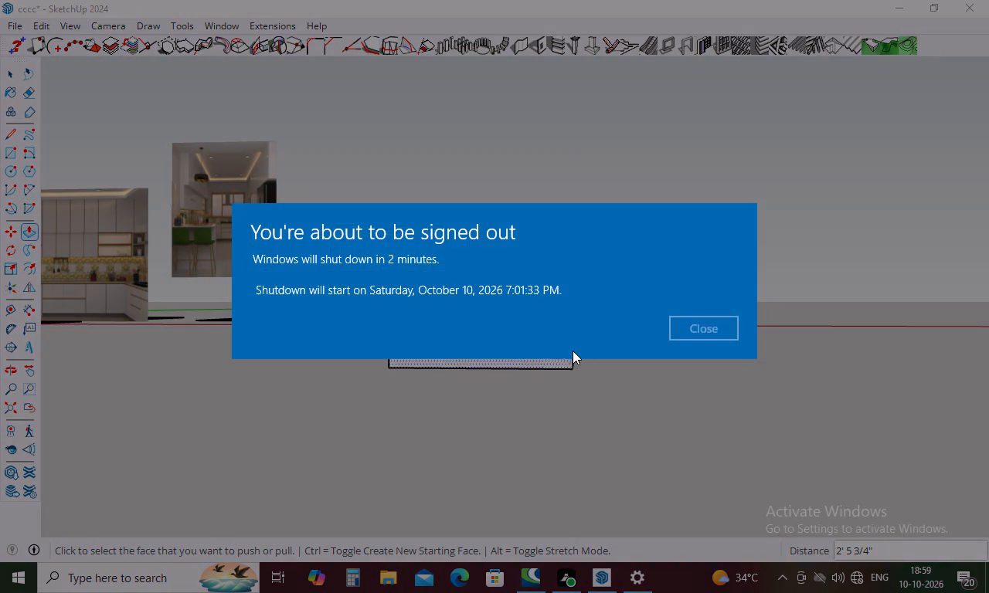
click(681, 333)
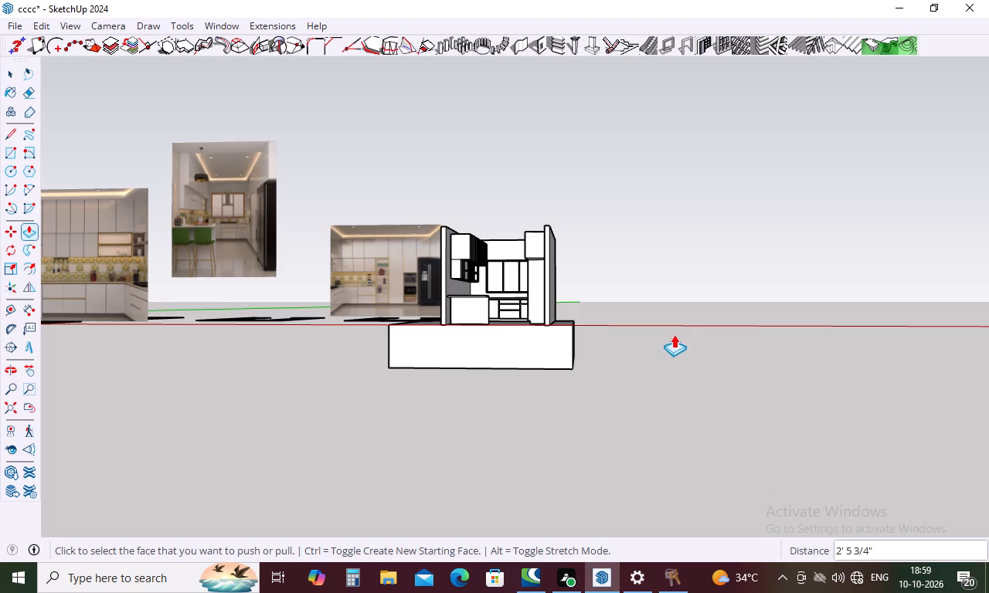
Push the slab's tall-cabinet side face in 2' 3 7/16", flush with the side wall.
scroll(600, 333, up, 5)
middle_drag(600, 333, 496, 354)
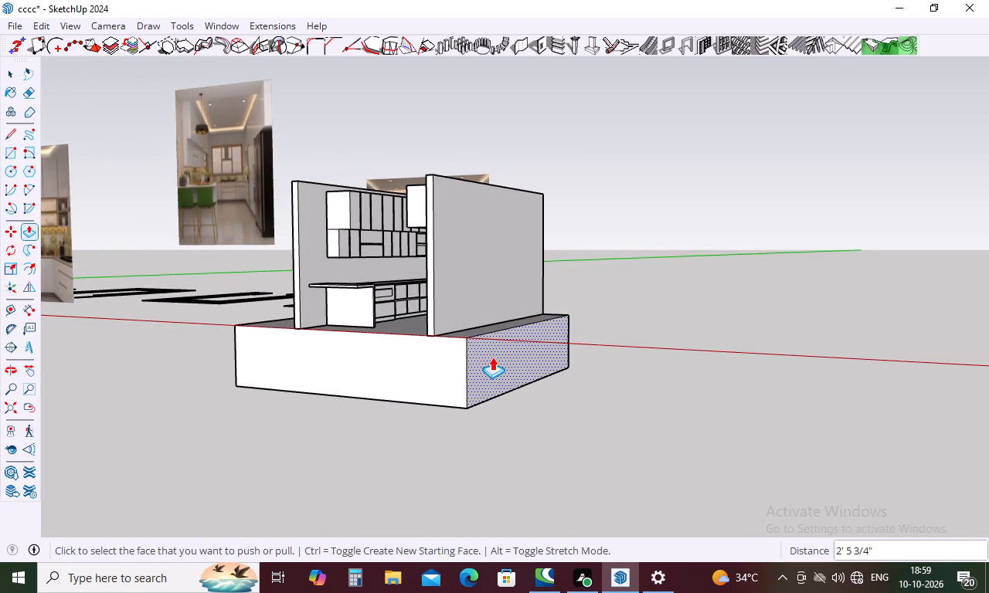
click(492, 357)
click(444, 322)
Push the slab's breakfast-counter side face back in, flush with the outer face of that side wall.
scroll(449, 375, down, 1)
middle_drag(449, 375, 559, 393)
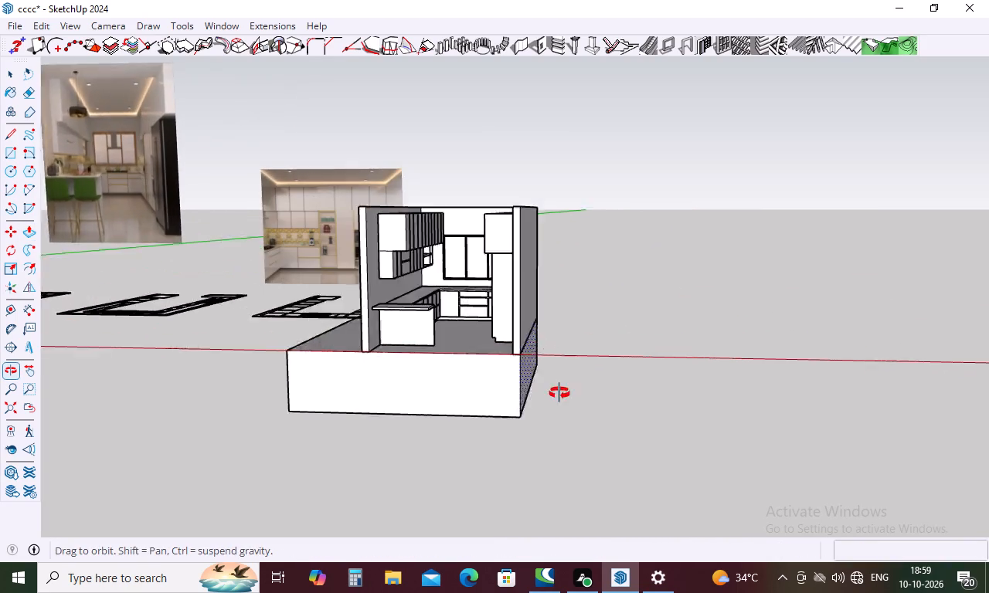
middle_drag(559, 393, 593, 400)
middle_drag(481, 412, 756, 390)
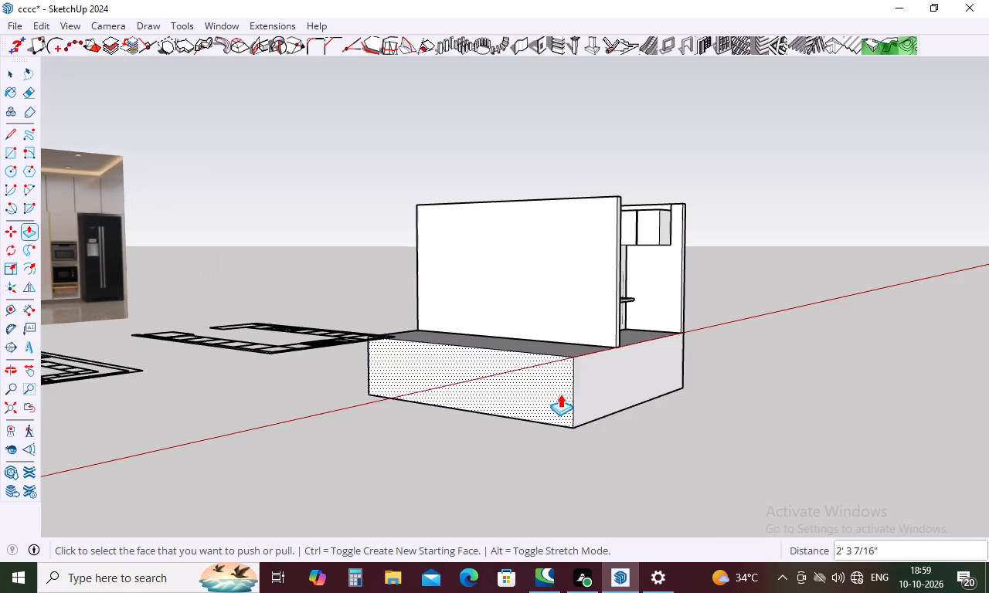
click(560, 394)
click(604, 293)
Thin the floor slab by moving its underside up about 3' 6 9/16".
middle_drag(643, 405, 671, 269)
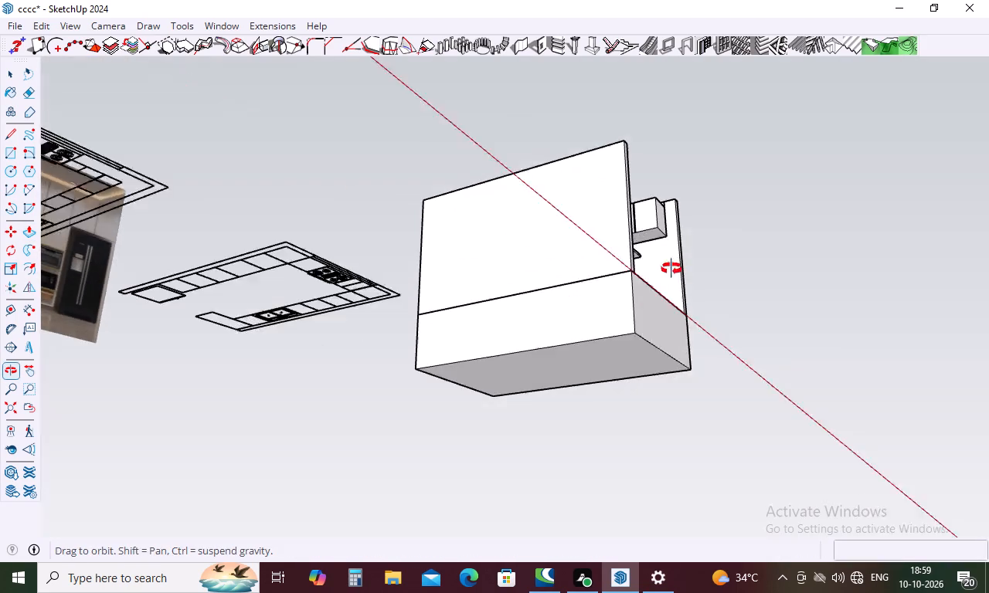
middle_drag(671, 269, 675, 245)
click(620, 333)
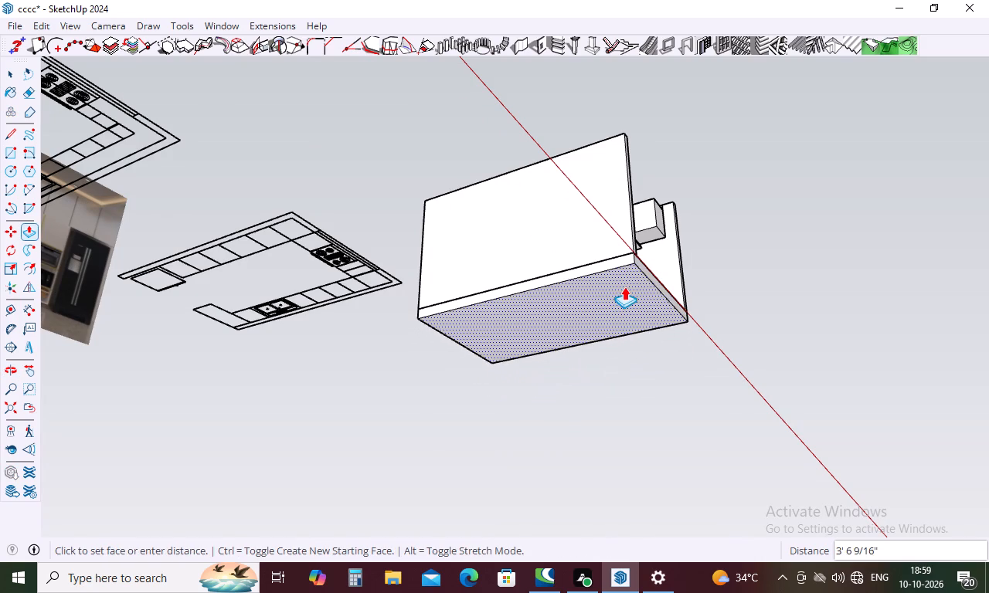
click(625, 283)
Examine the kitchen shell and its floor slab alongside the reference photos and plan drawings.
middle_drag(651, 280, 241, 475)
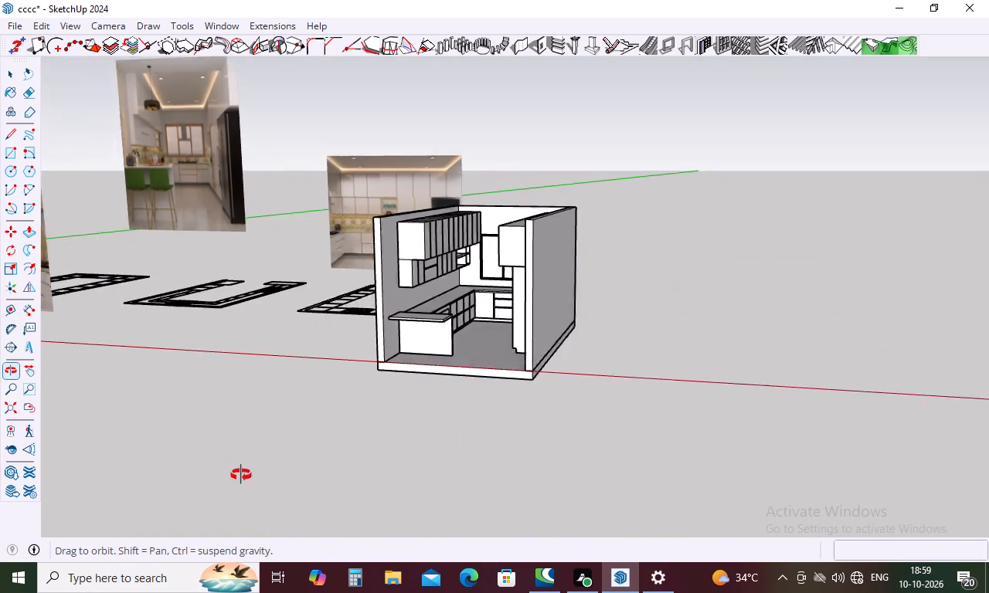
middle_drag(241, 475, 233, 477)
scroll(529, 266, up, 4)
scroll(492, 361, down, 5)
middle_drag(491, 365, 691, 430)
key(space)
click(634, 469)
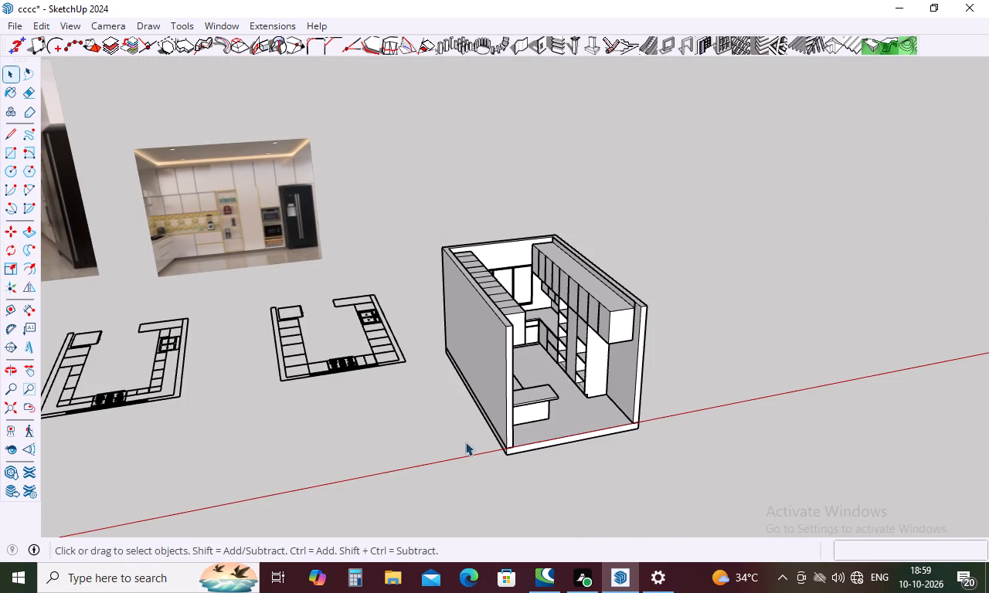
scroll(388, 335, up, 4)
scroll(402, 300, down, 10)
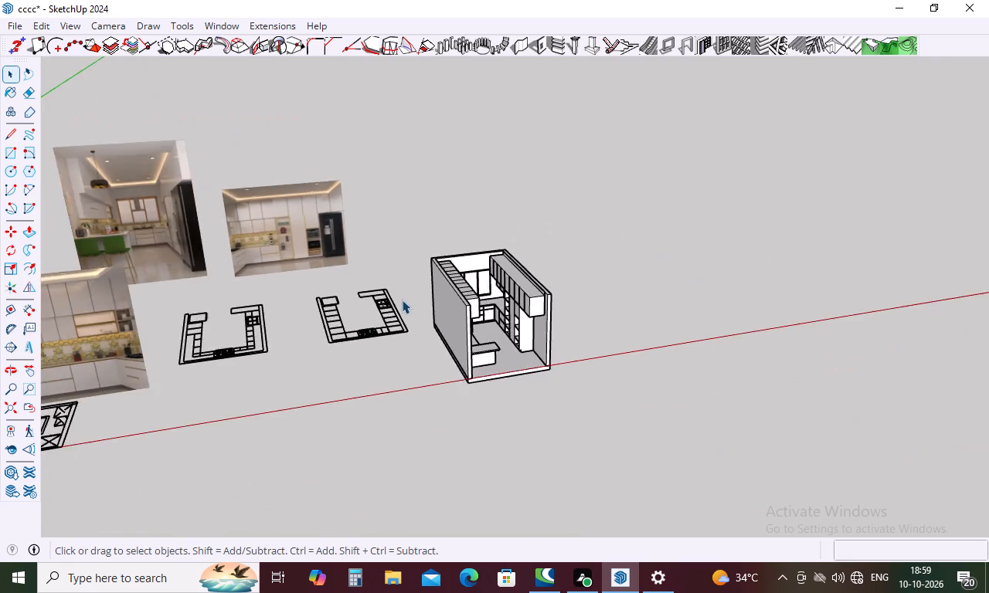
scroll(402, 300, down, 5)
scroll(223, 378, up, 5)
scroll(561, 247, down, 9)
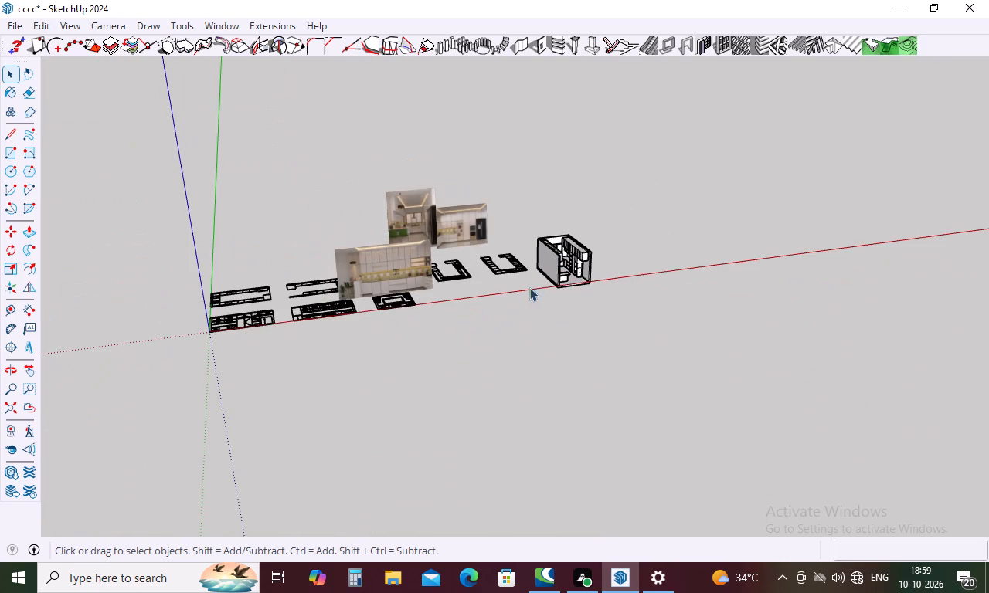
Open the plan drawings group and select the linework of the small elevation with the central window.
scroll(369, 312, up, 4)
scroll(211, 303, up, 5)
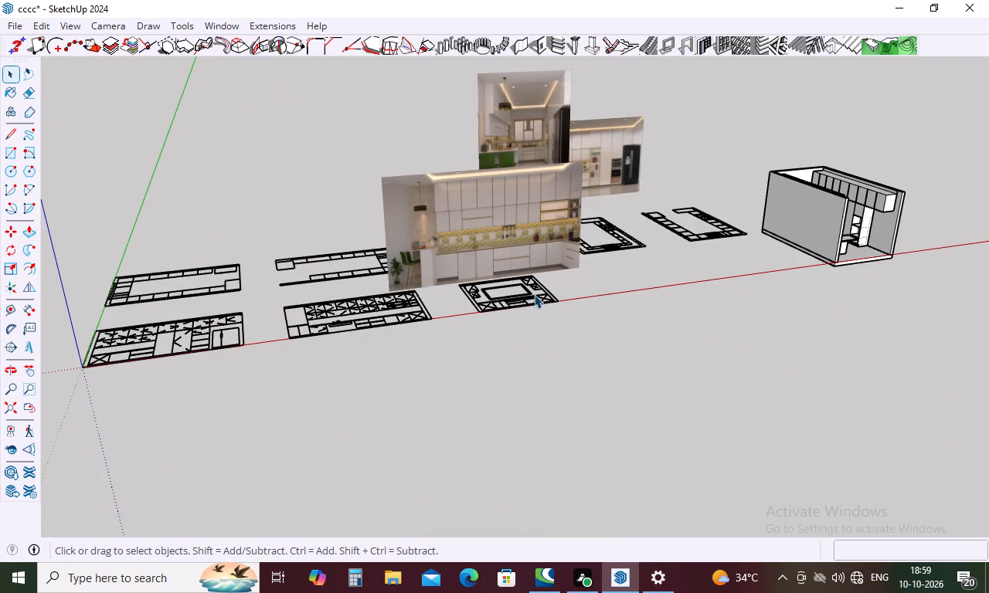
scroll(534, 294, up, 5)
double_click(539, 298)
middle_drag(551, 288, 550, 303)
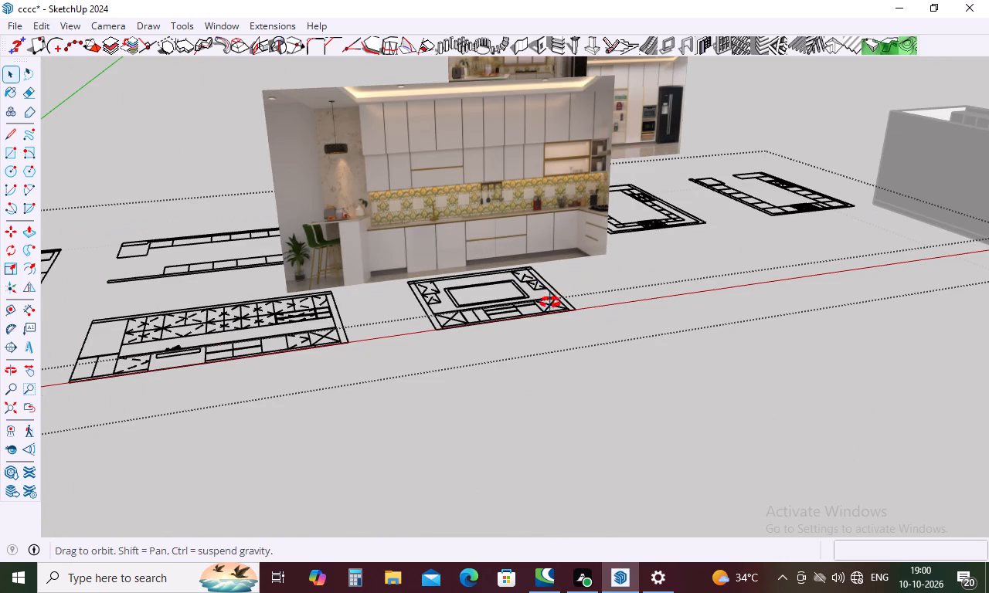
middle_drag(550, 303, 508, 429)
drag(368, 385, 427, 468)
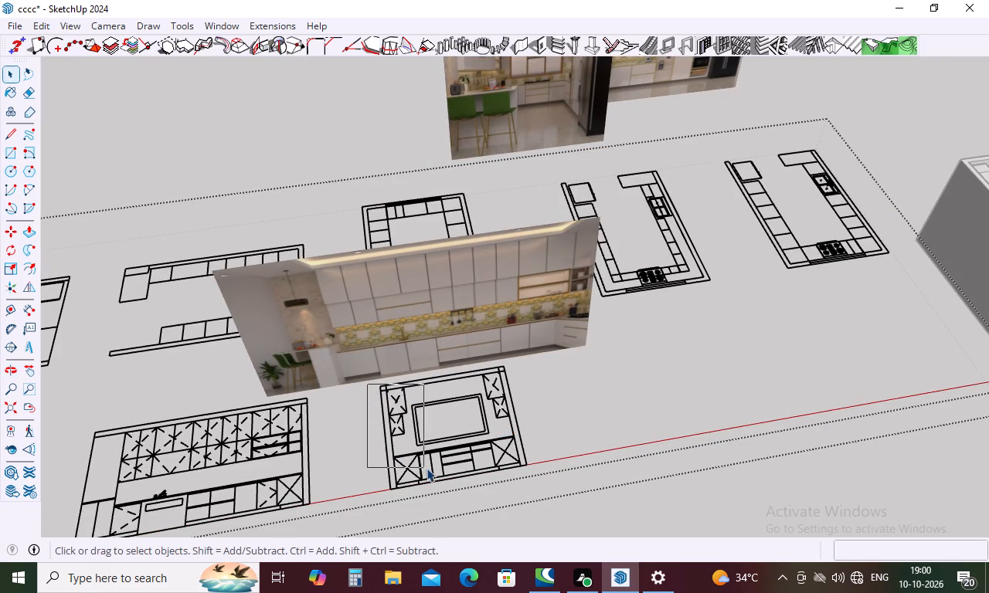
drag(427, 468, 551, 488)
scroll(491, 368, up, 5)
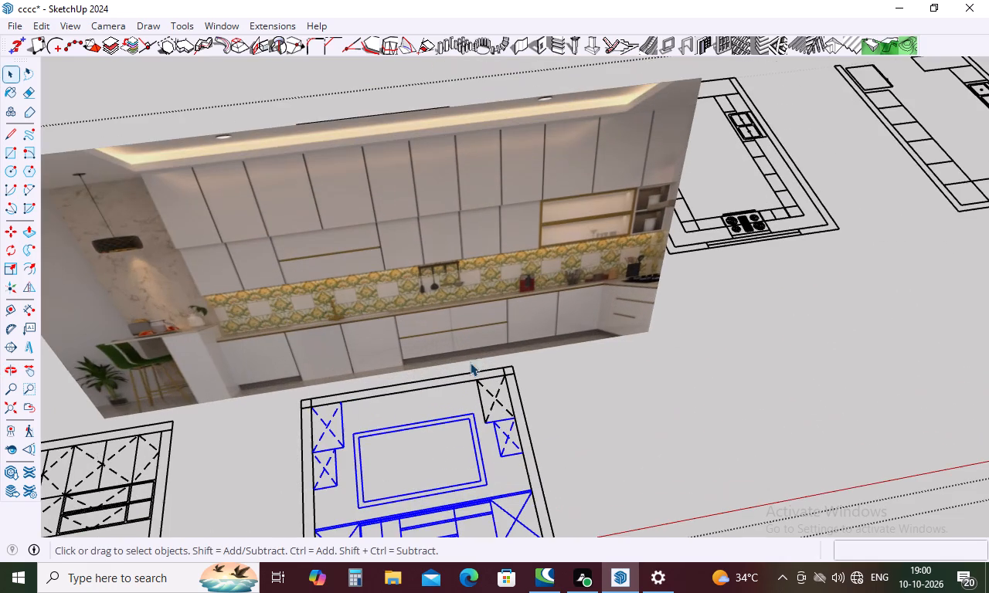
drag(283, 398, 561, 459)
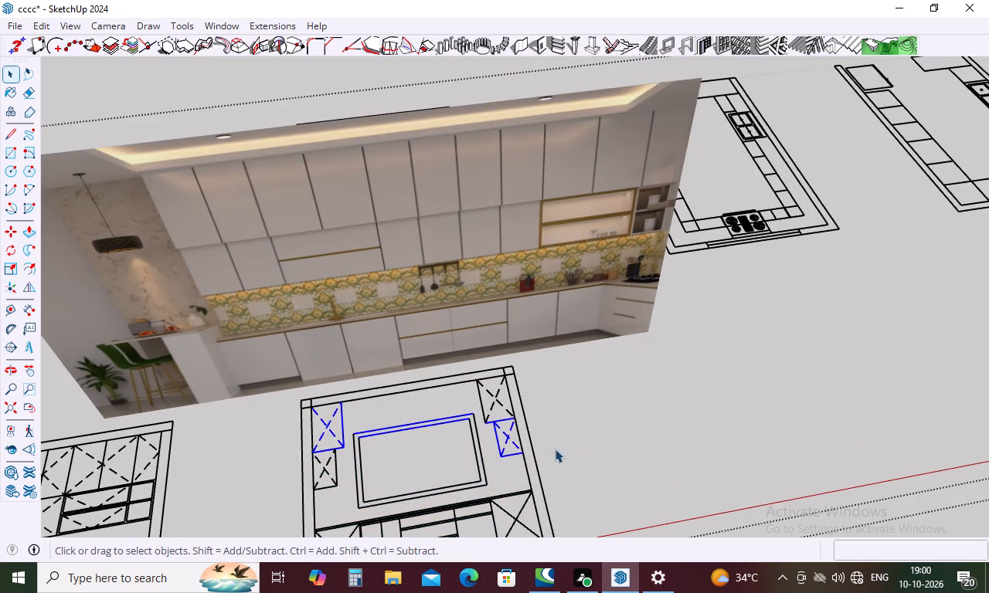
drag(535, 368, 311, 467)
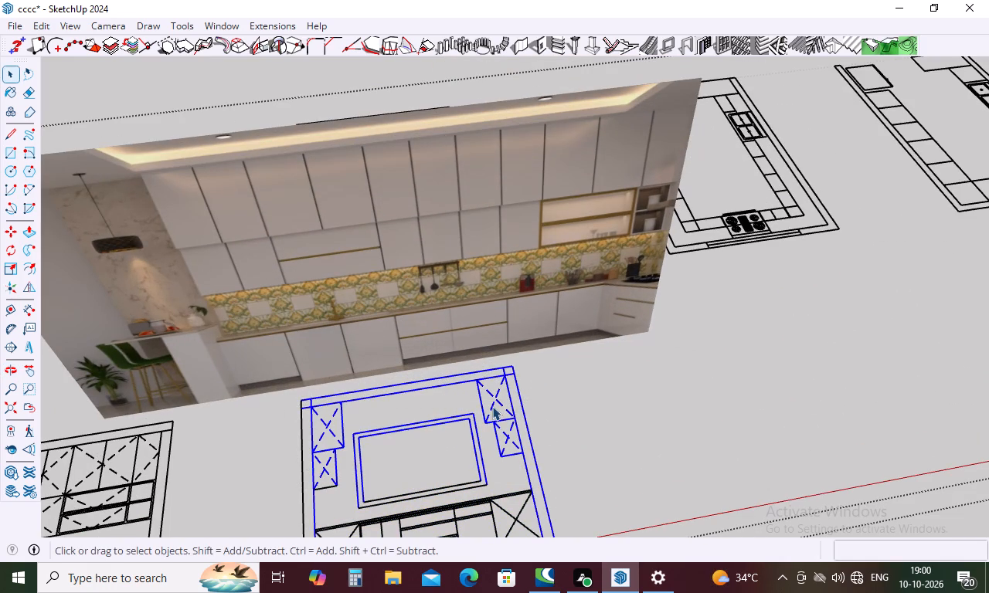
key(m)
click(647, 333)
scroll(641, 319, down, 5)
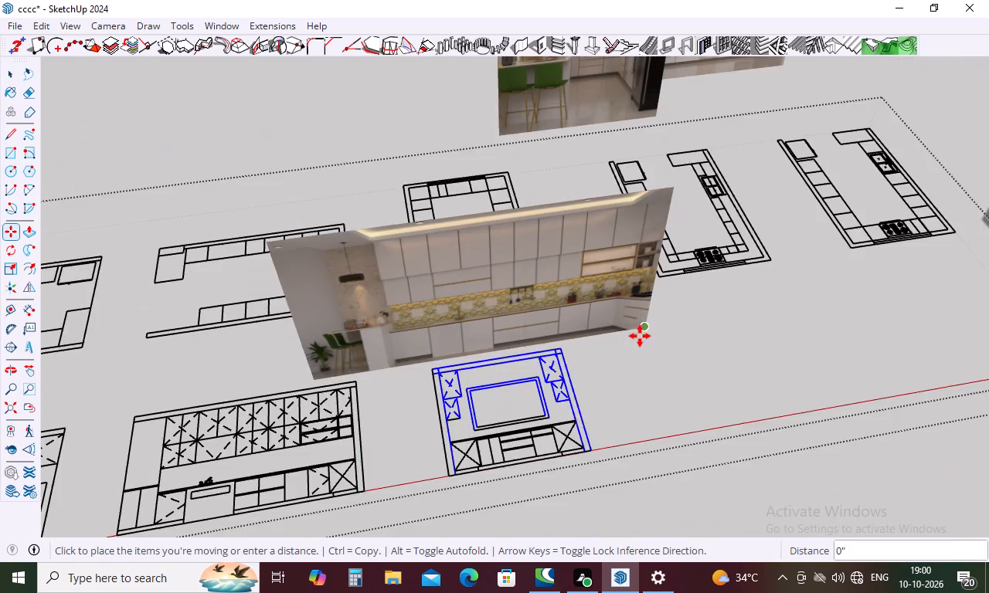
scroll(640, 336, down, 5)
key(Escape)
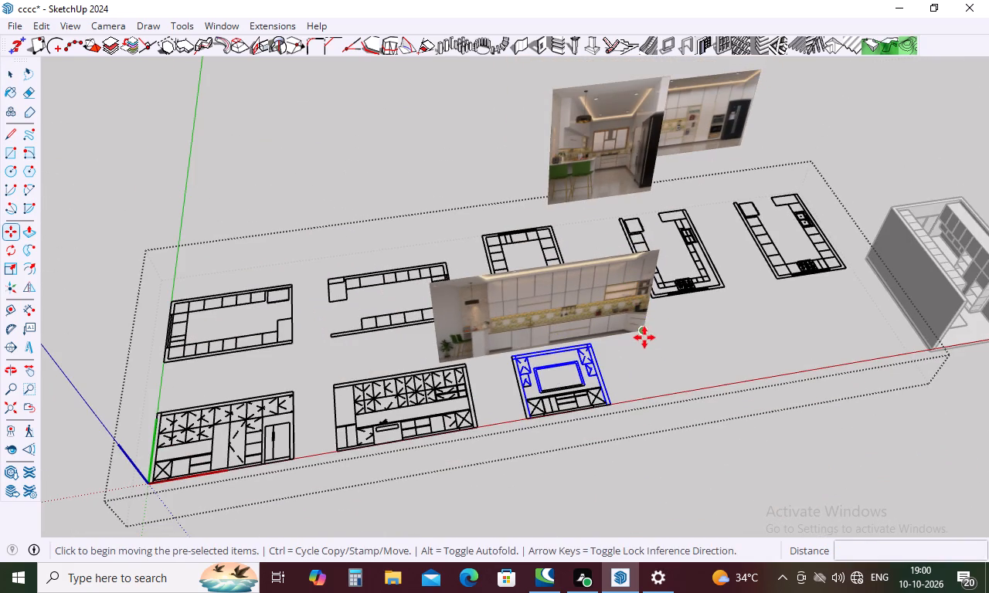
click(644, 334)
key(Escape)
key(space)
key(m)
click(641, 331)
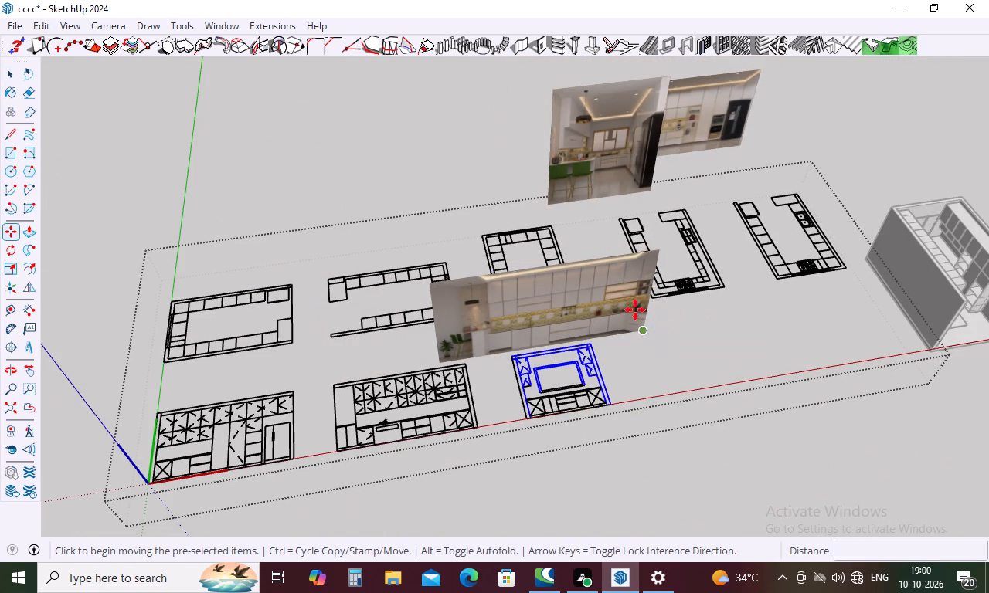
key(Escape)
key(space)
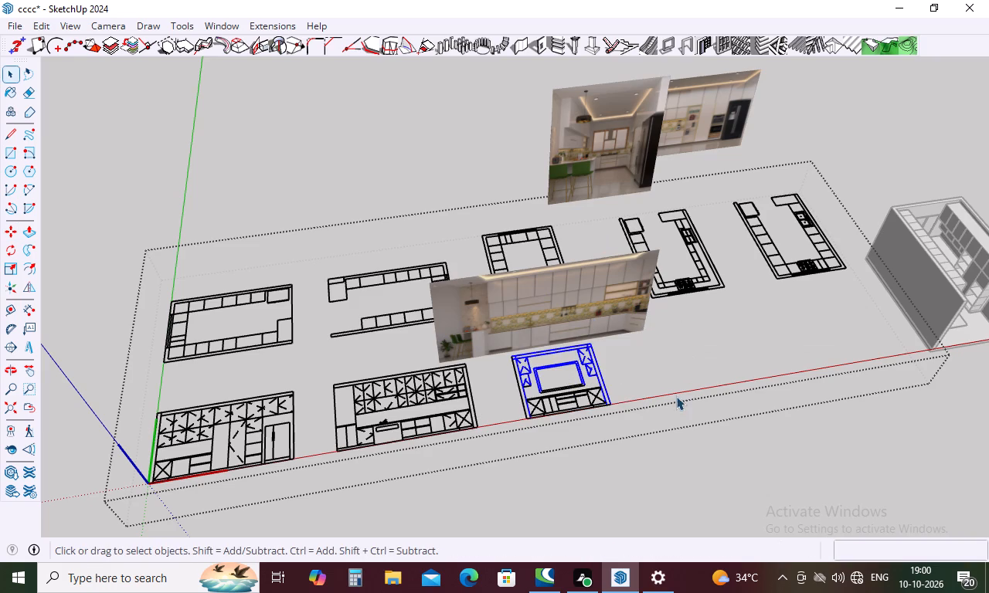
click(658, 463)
Move the long kitchen reference photo about 25' 1 3/16" back, beside the other two photos and clear of the plans.
key(m)
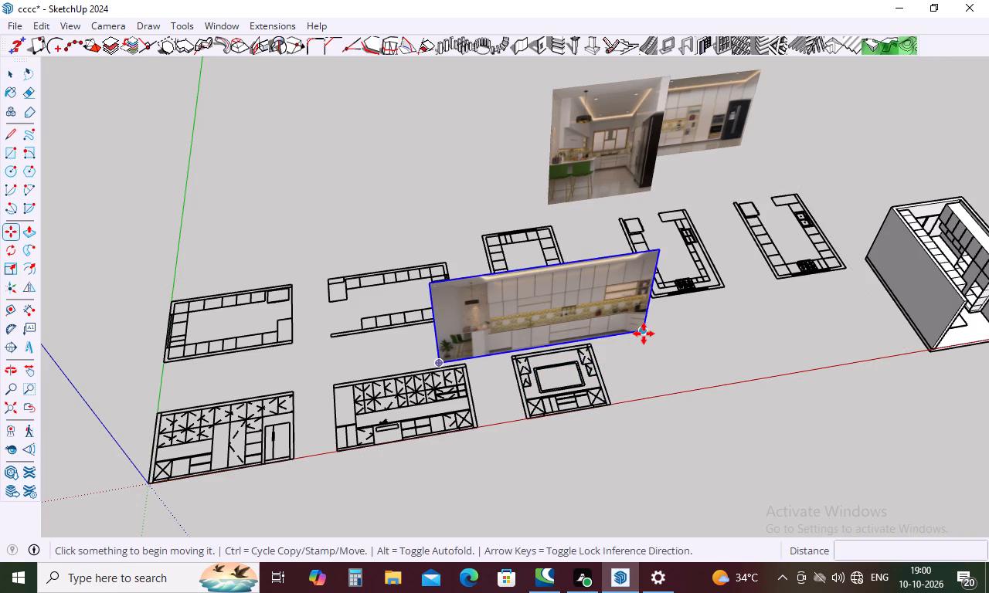
click(644, 334)
click(548, 185)
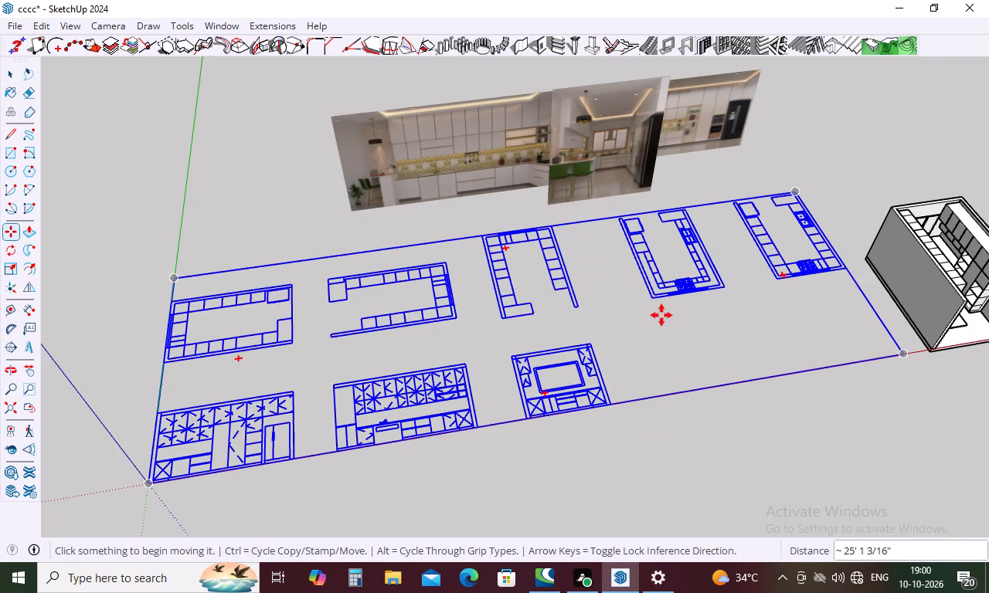
key(space)
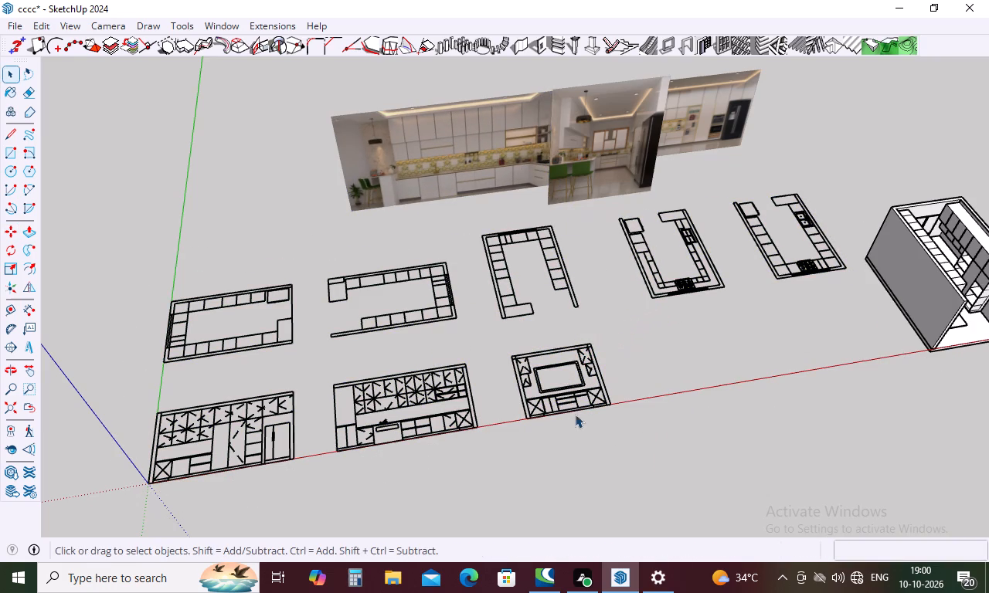
Open the plan drawings group, select all linework of the small elevation with the central window, and copy it.
double_click(575, 428)
double_click(590, 387)
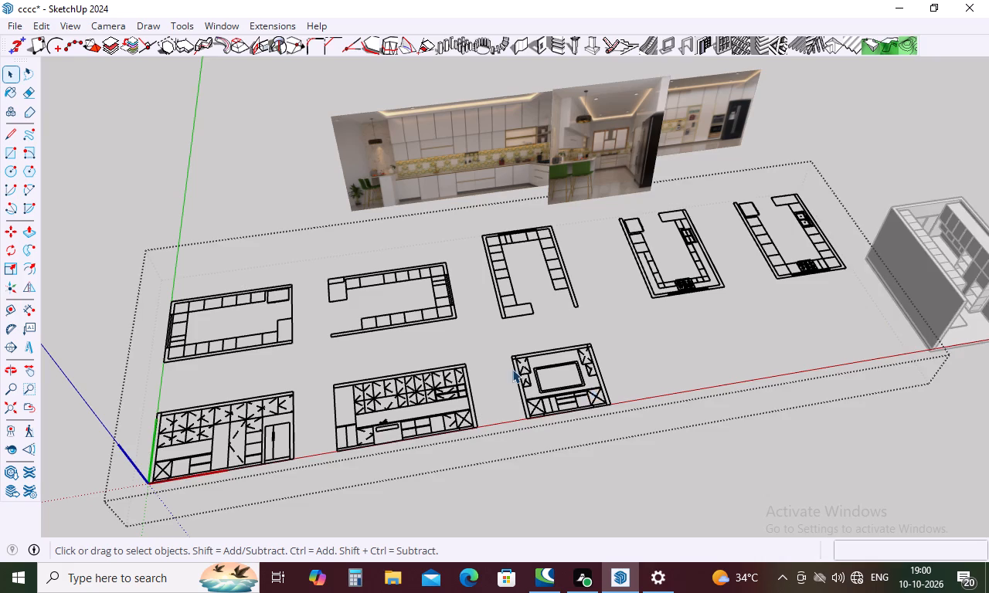
scroll(511, 369, up, 5)
drag(508, 340, 686, 459)
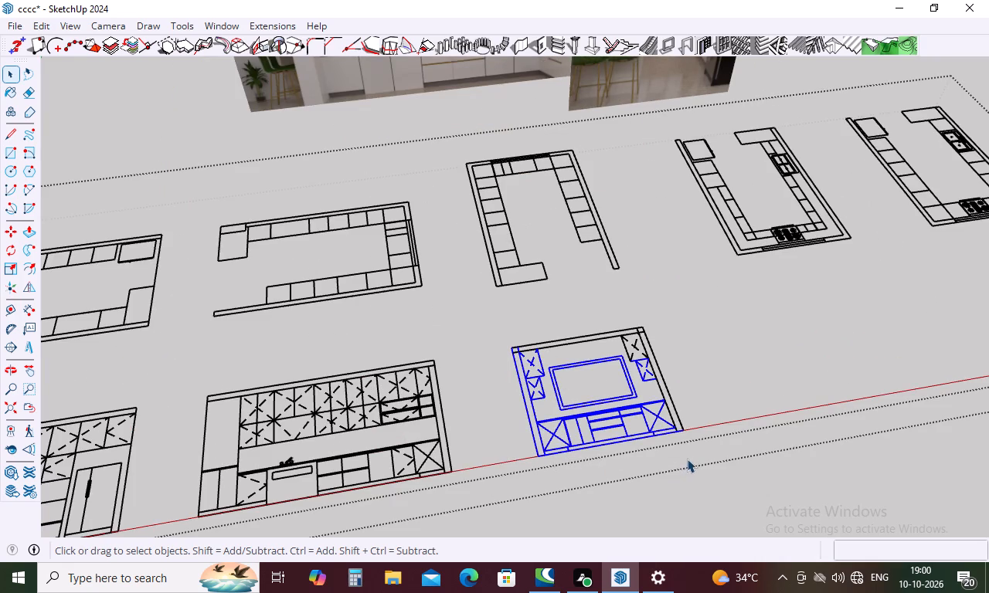
drag(471, 318, 718, 395)
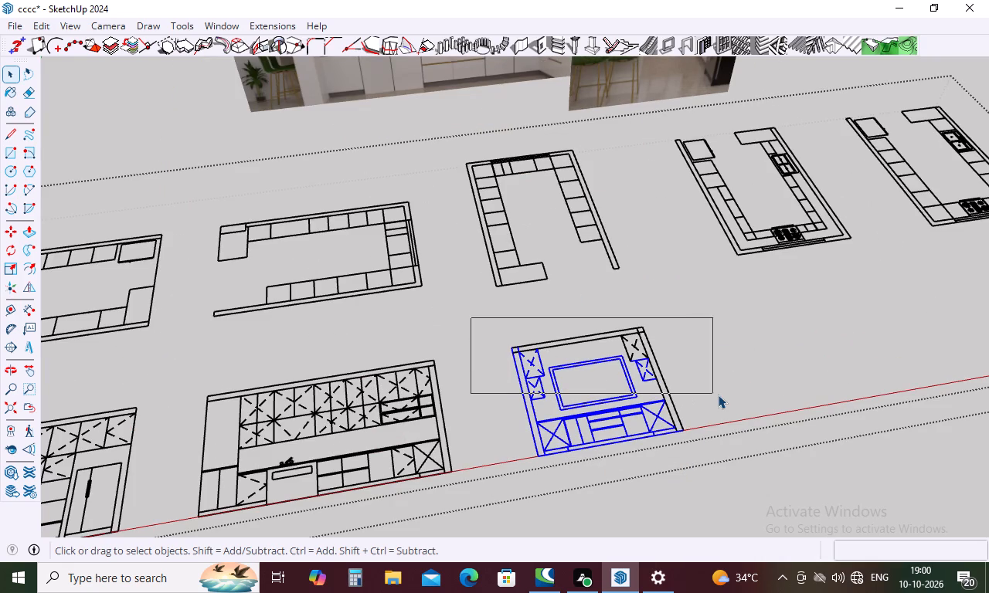
drag(718, 395, 722, 395)
drag(722, 422, 684, 438)
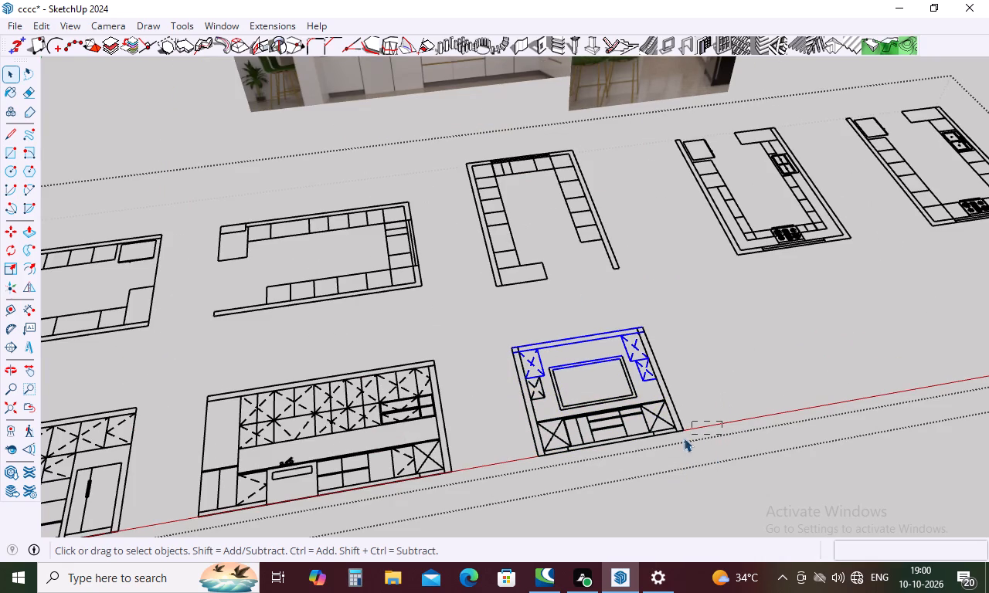
drag(684, 438, 492, 337)
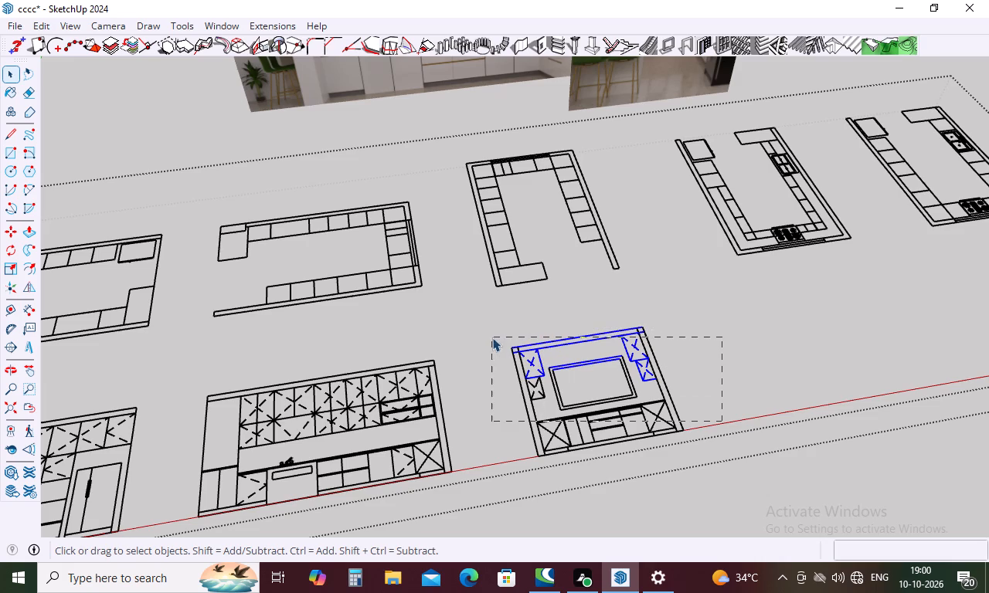
drag(492, 337, 491, 338)
drag(497, 334, 718, 490)
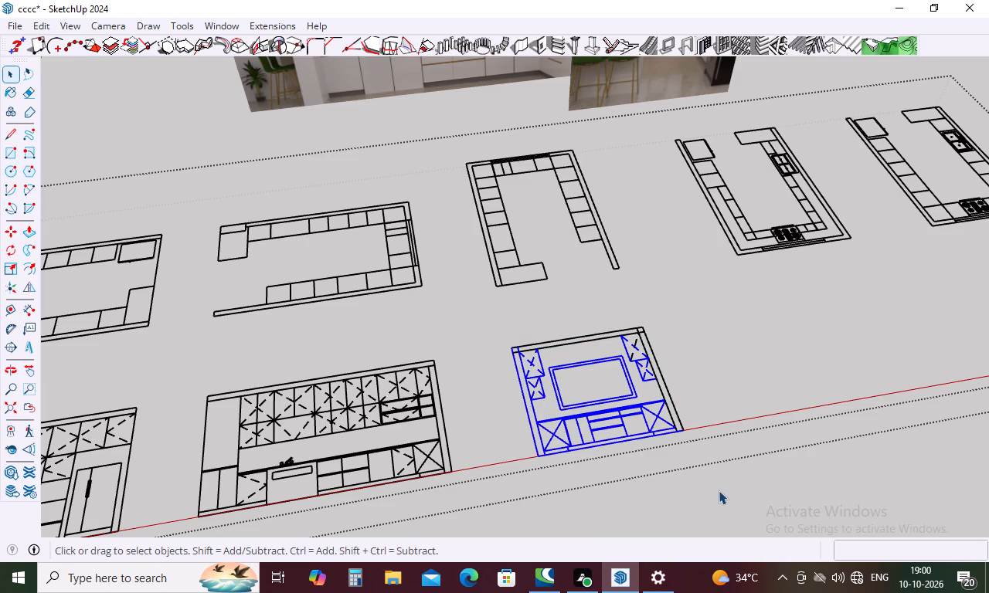
drag(504, 330, 711, 469)
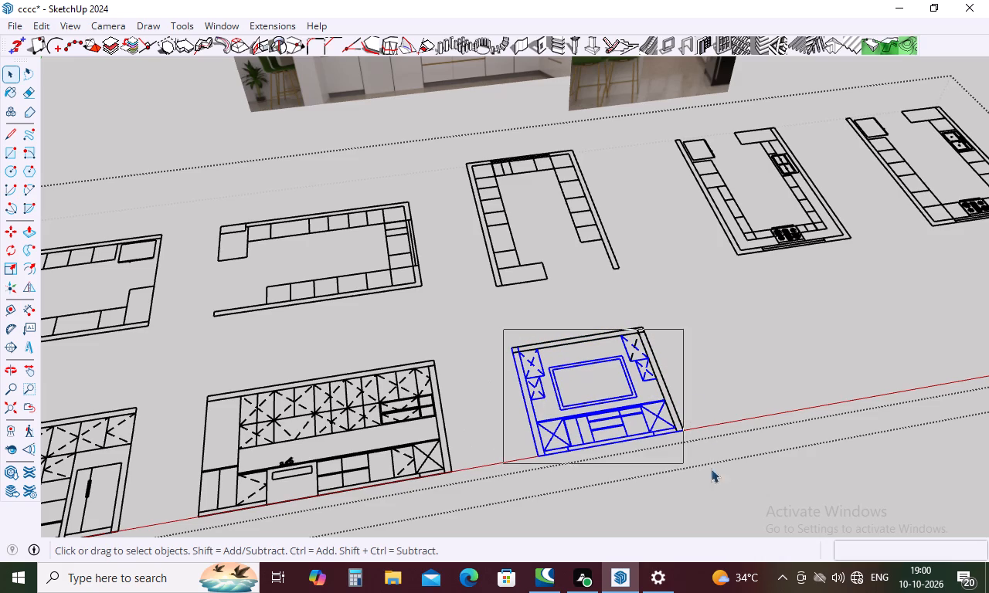
drag(711, 469, 732, 472)
drag(501, 332, 673, 422)
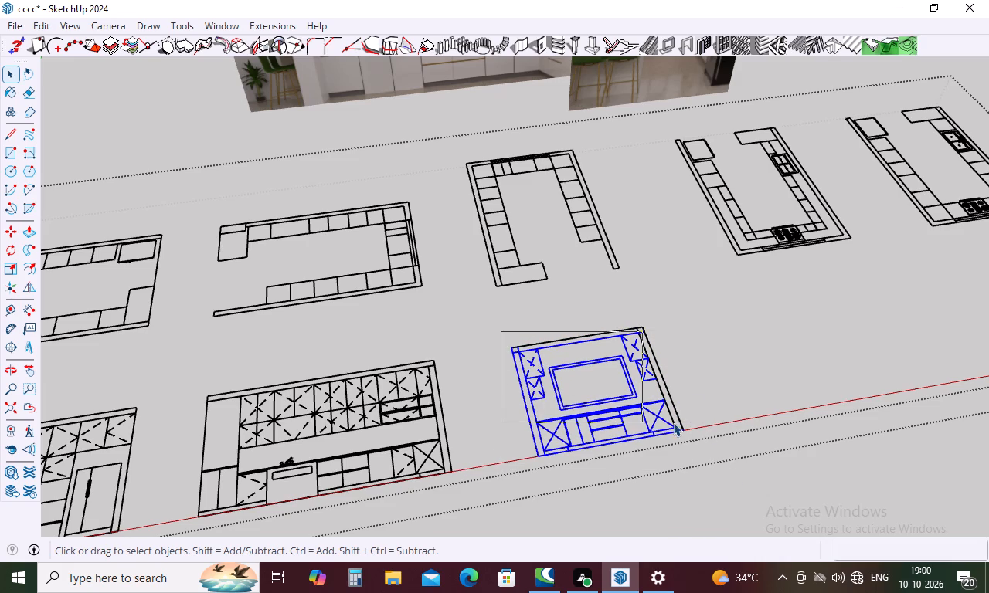
drag(673, 422, 736, 428)
drag(481, 304, 728, 470)
key(ctrl+c)
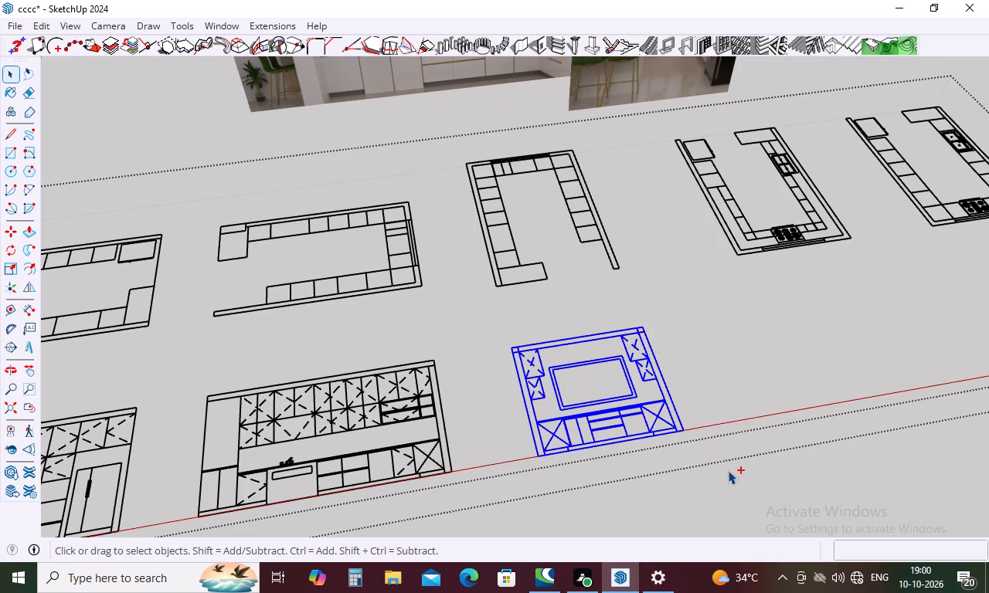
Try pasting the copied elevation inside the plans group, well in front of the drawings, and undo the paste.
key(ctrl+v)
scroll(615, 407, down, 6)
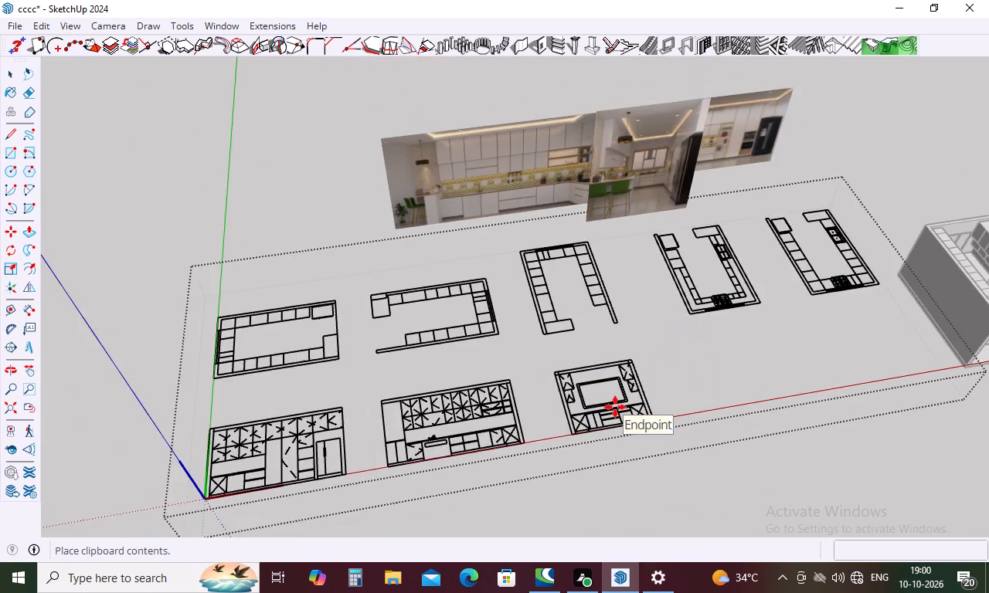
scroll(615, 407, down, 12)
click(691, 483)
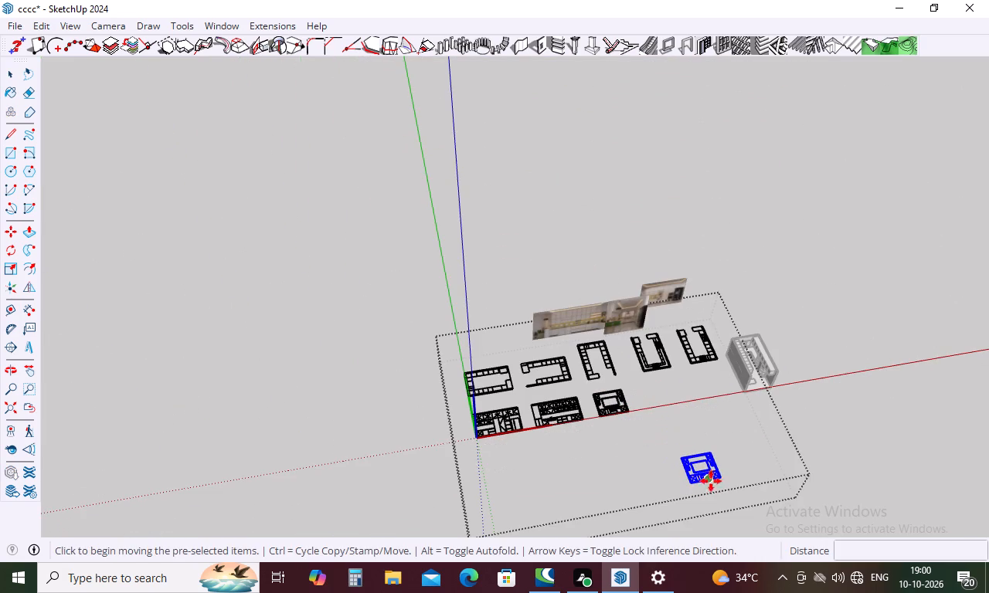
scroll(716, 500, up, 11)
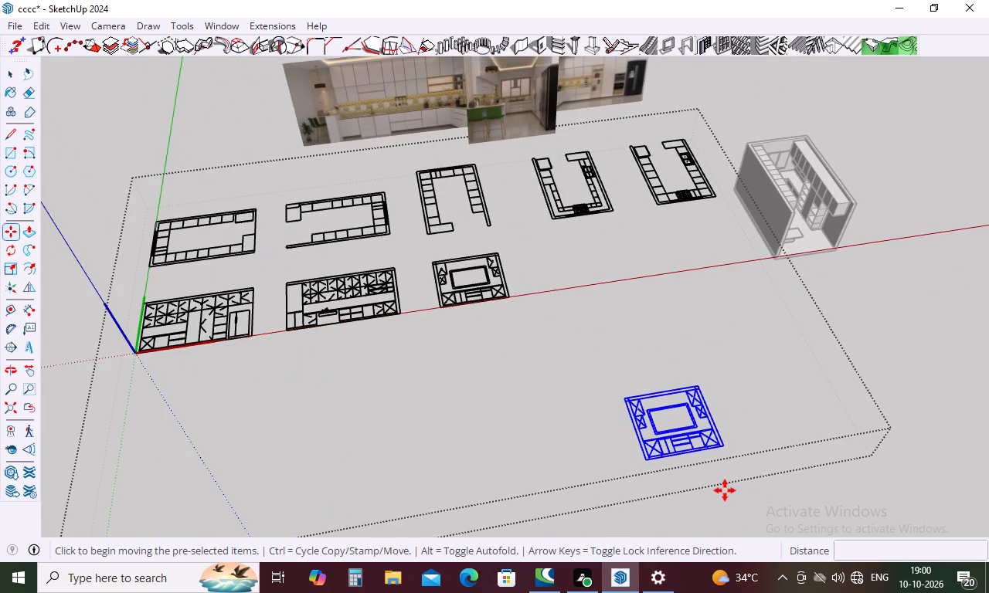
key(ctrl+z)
Leave the plans group and paste the copied elevation as separate linework beside the original, just behind the red axis.
key(space)
click(579, 476)
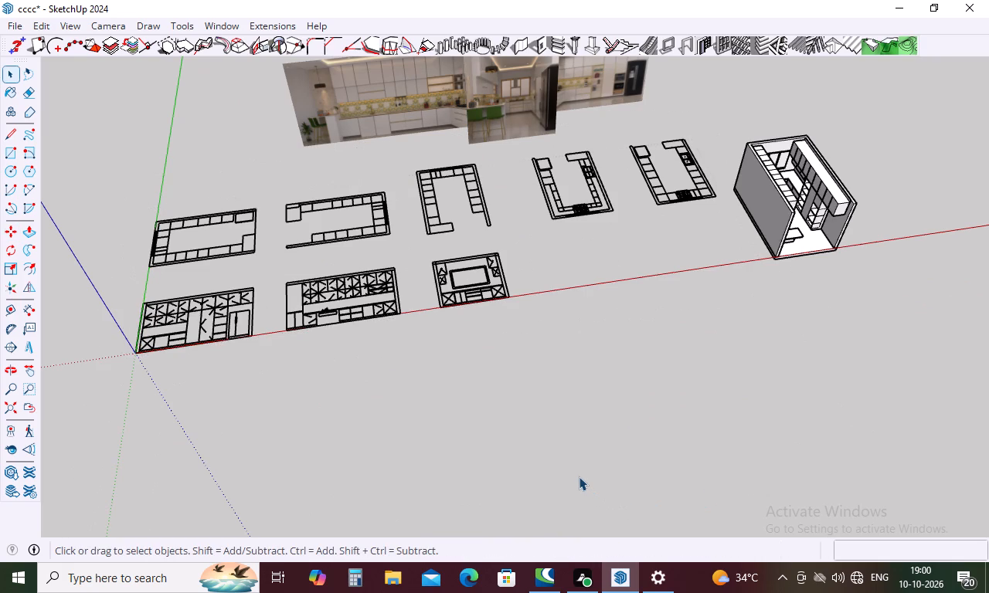
key(ctrl+v)
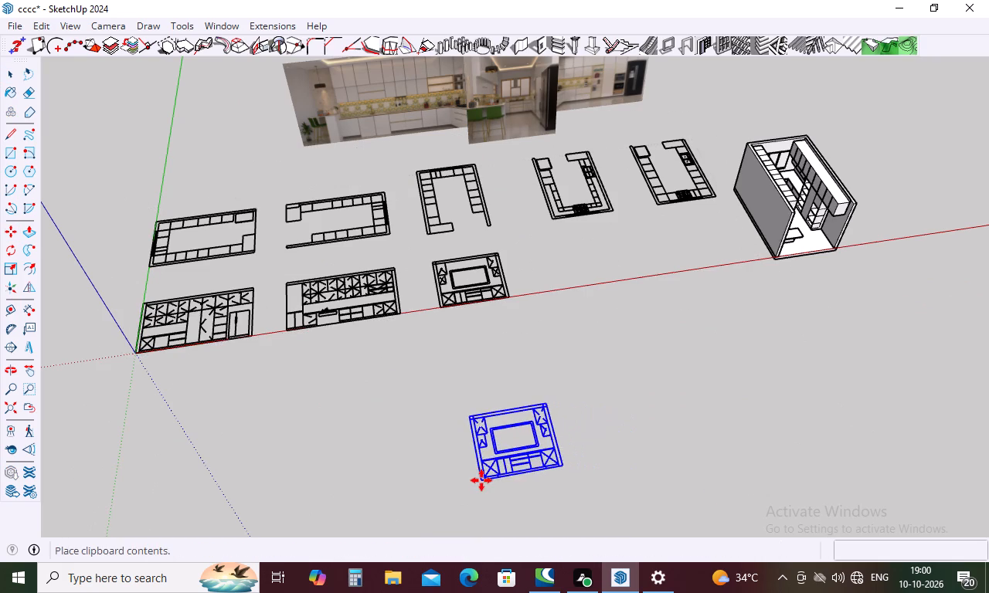
scroll(481, 480, up, 6)
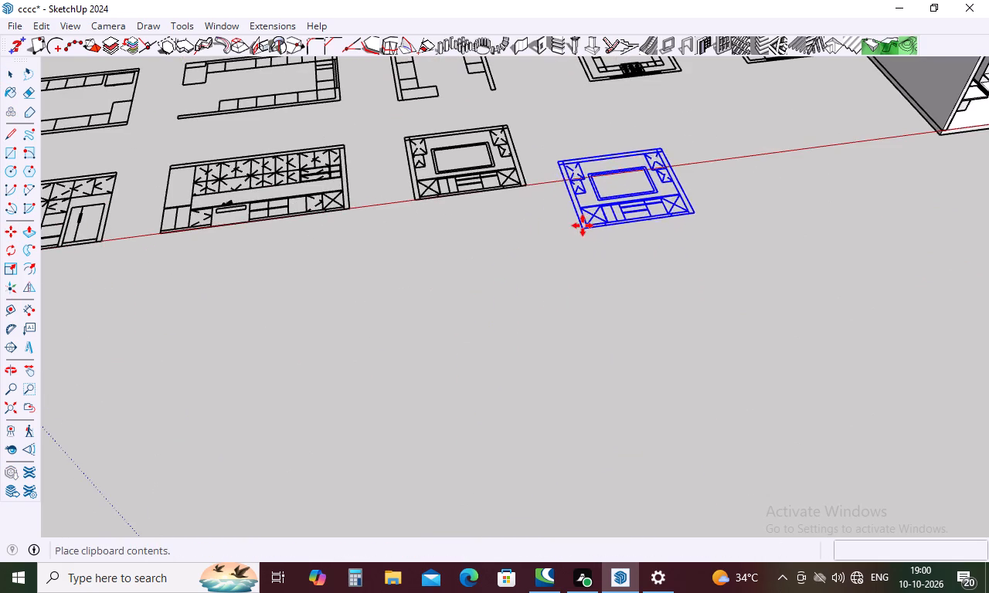
click(576, 159)
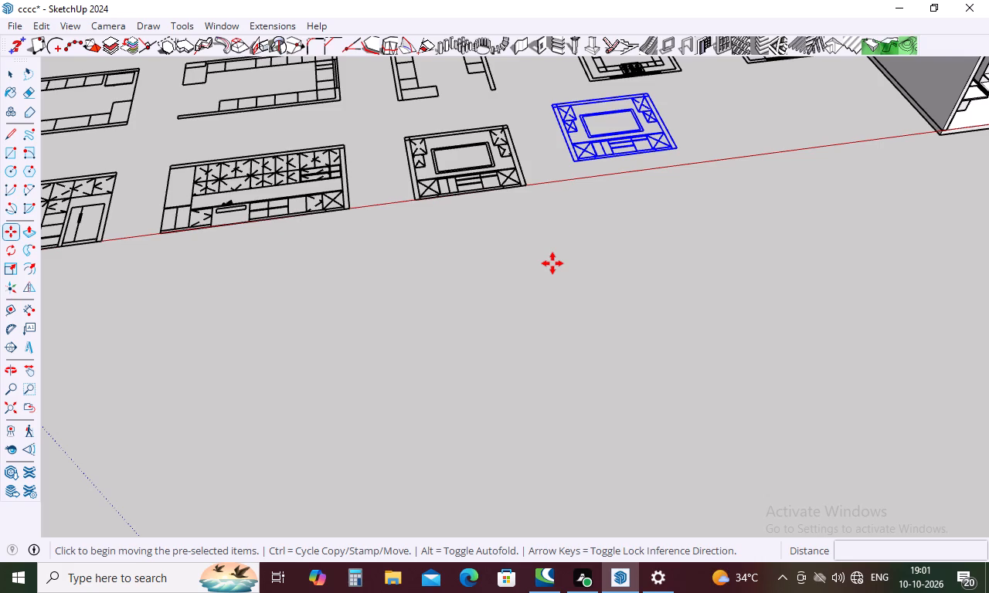
key(space)
click(557, 294)
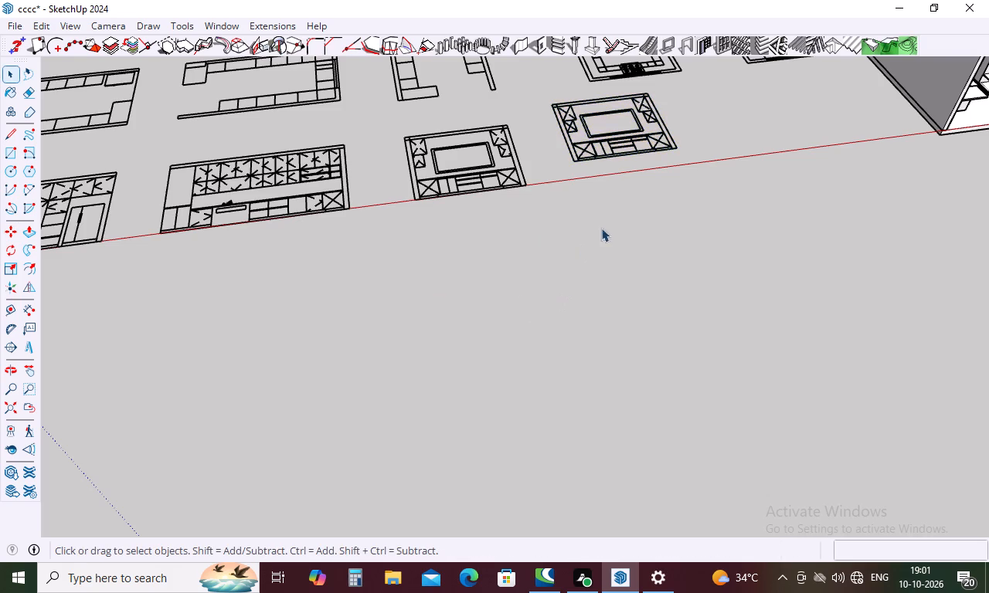
Draw an 11' by 10' rectangle over the pasted elevation's outer outline, corner to corner, to generate faces.
scroll(719, 86, up, 6)
middle_drag(675, 151, 611, 299)
key(Escape)
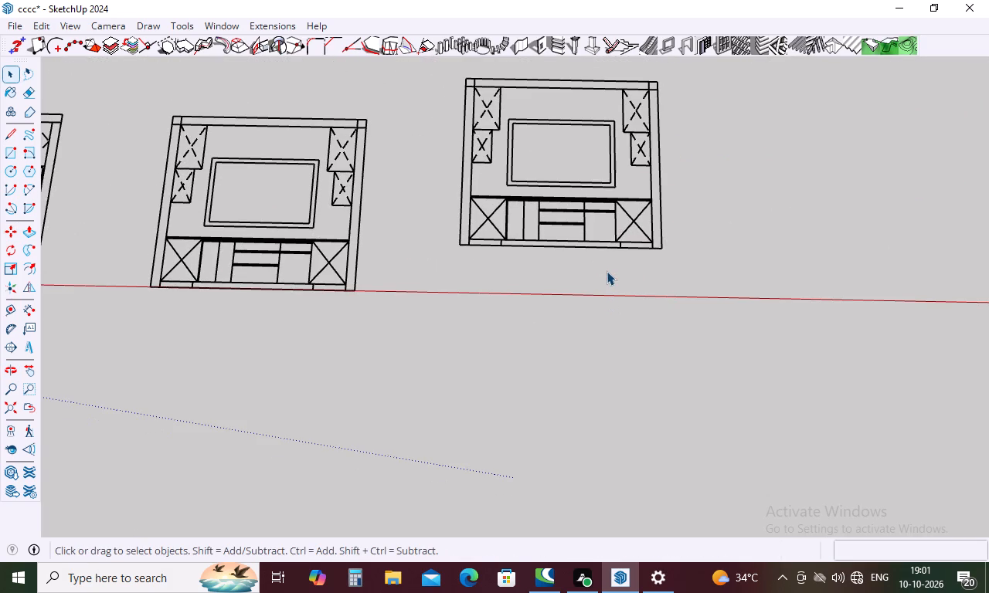
key(e)
key(Escape)
key(r)
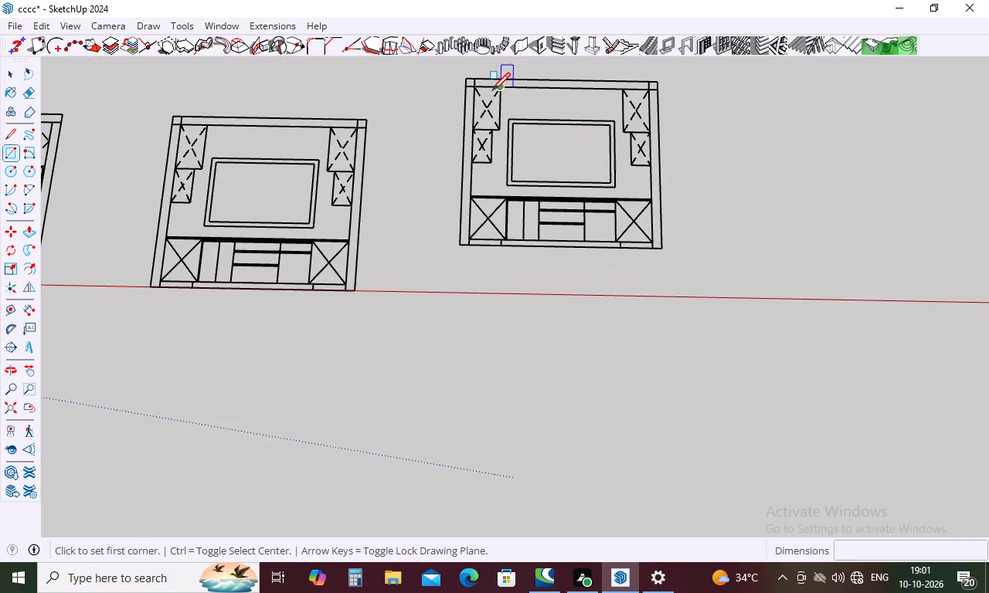
click(466, 77)
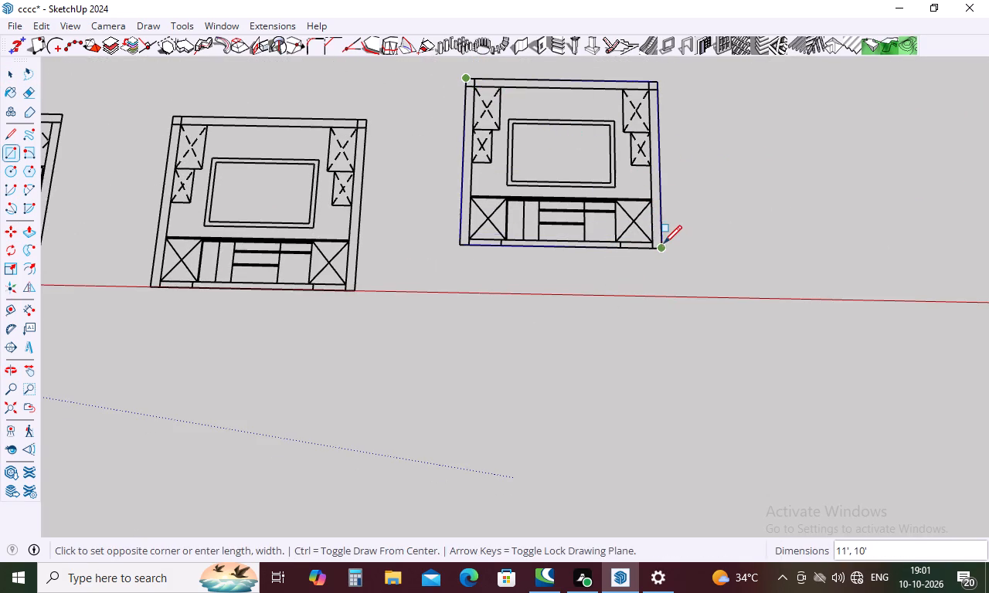
click(664, 245)
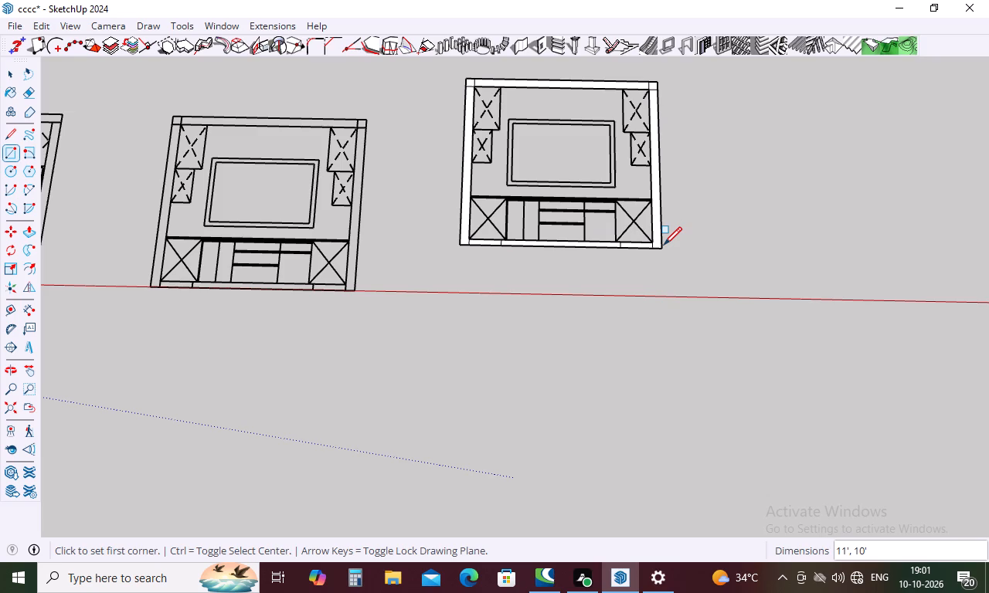
key(Escape)
Start another rectangle on the pasted elevation, around its base cabinets.
key(r)
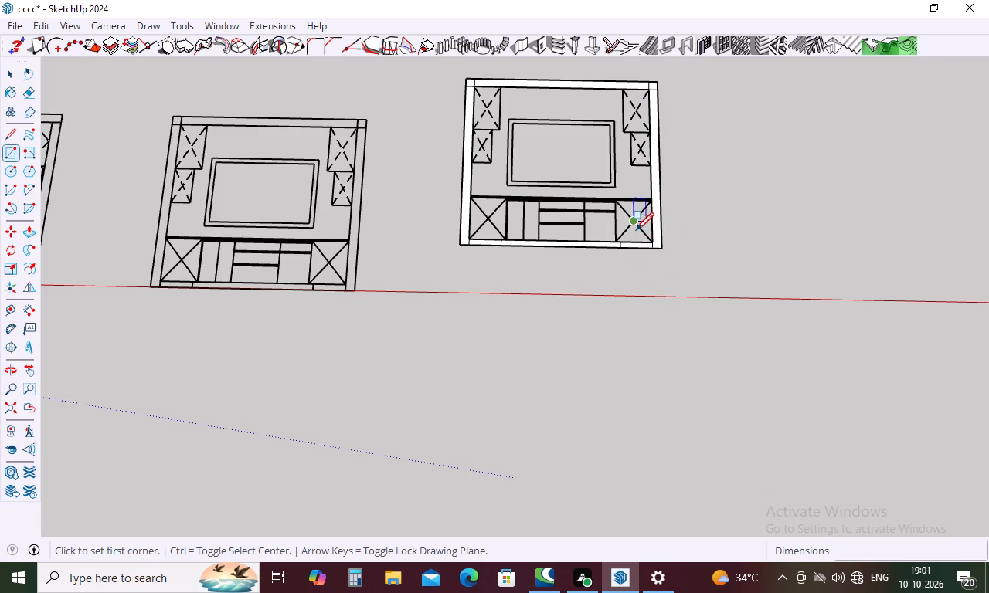
scroll(432, 403, down, 4)
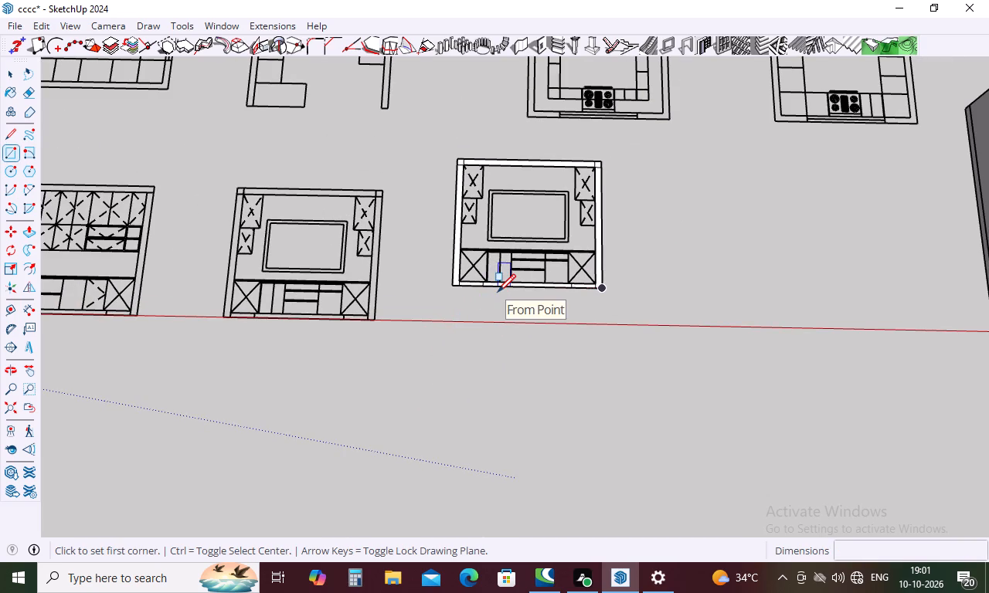
scroll(500, 261, up, 5)
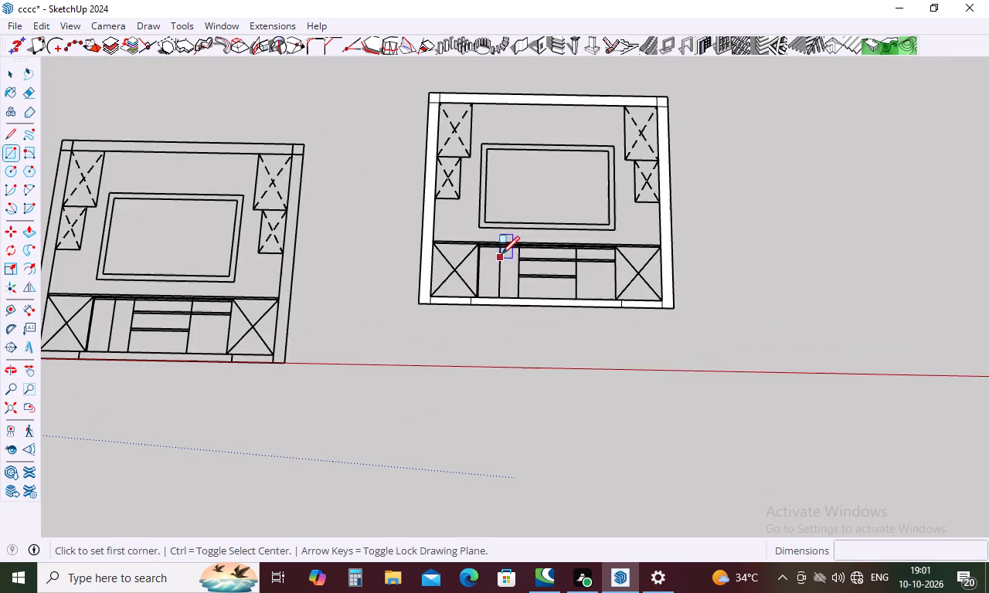
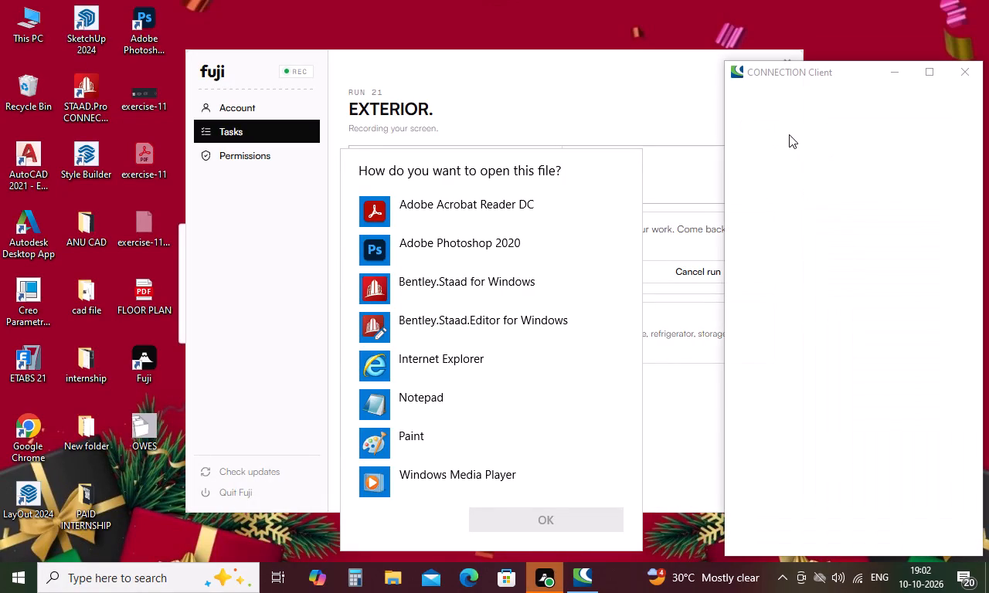
Dismiss the file-opening prompt and close the CONNECTION Client window.
click(954, 74)
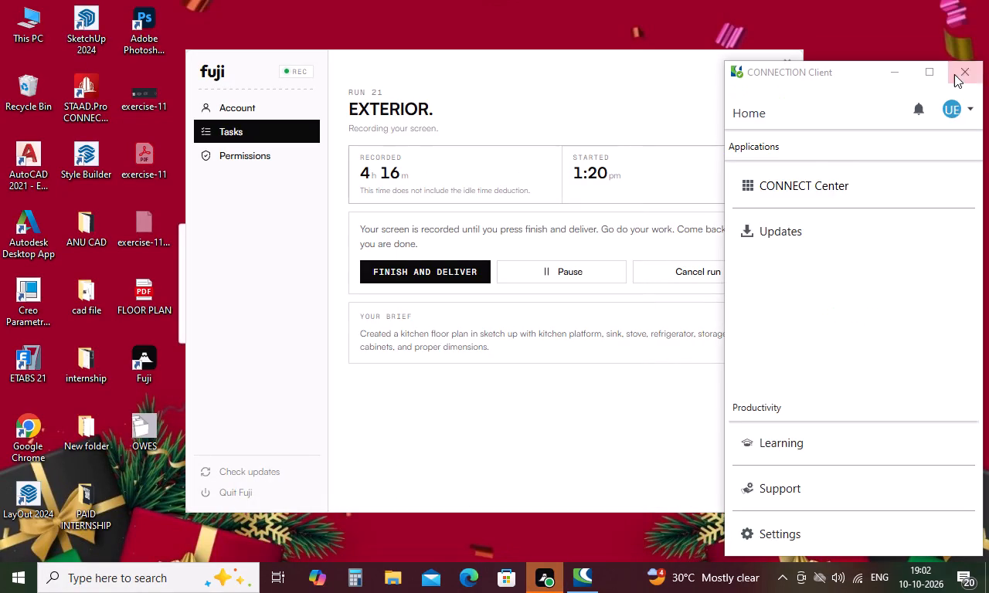
click(960, 74)
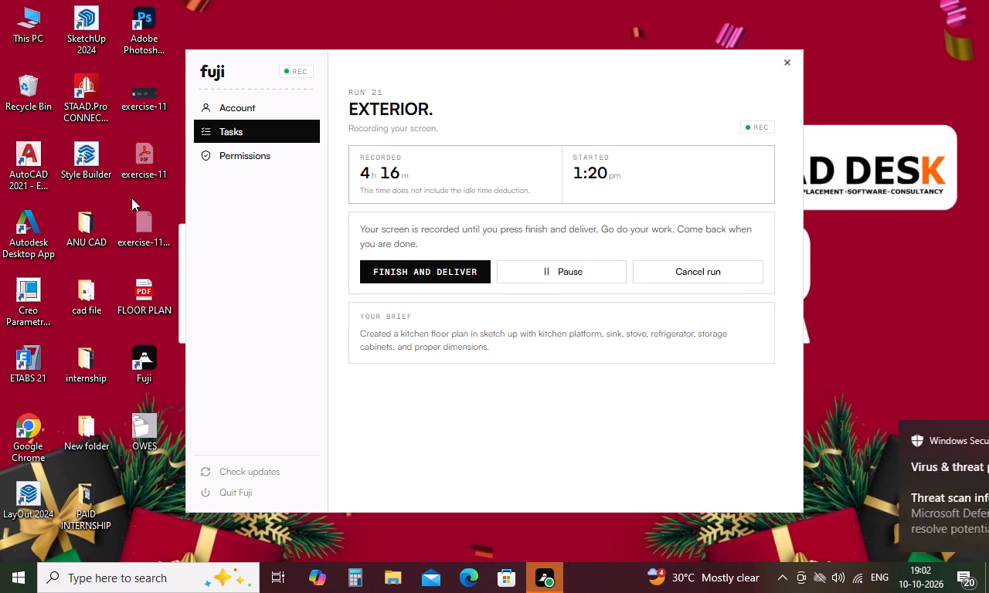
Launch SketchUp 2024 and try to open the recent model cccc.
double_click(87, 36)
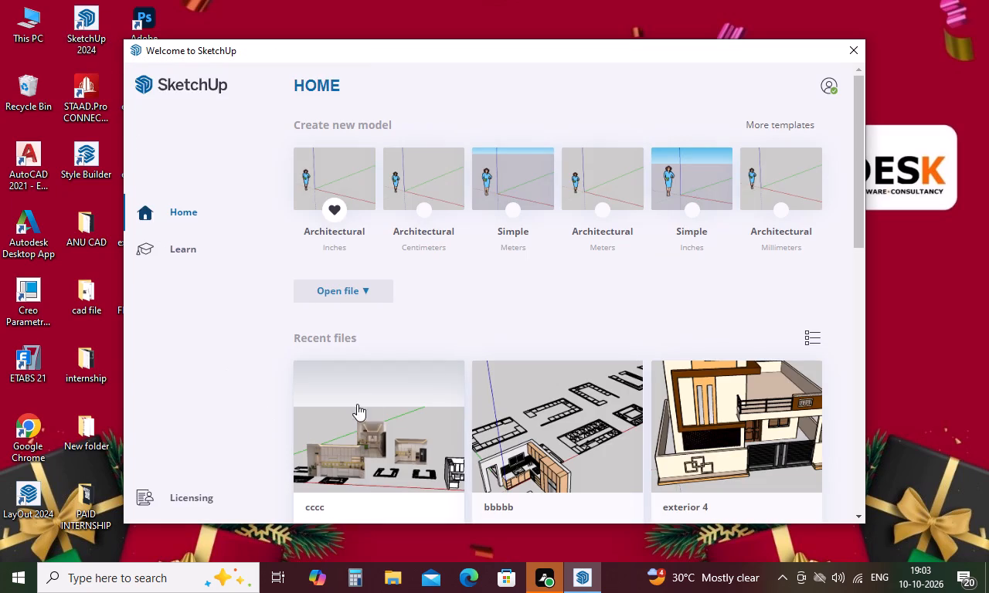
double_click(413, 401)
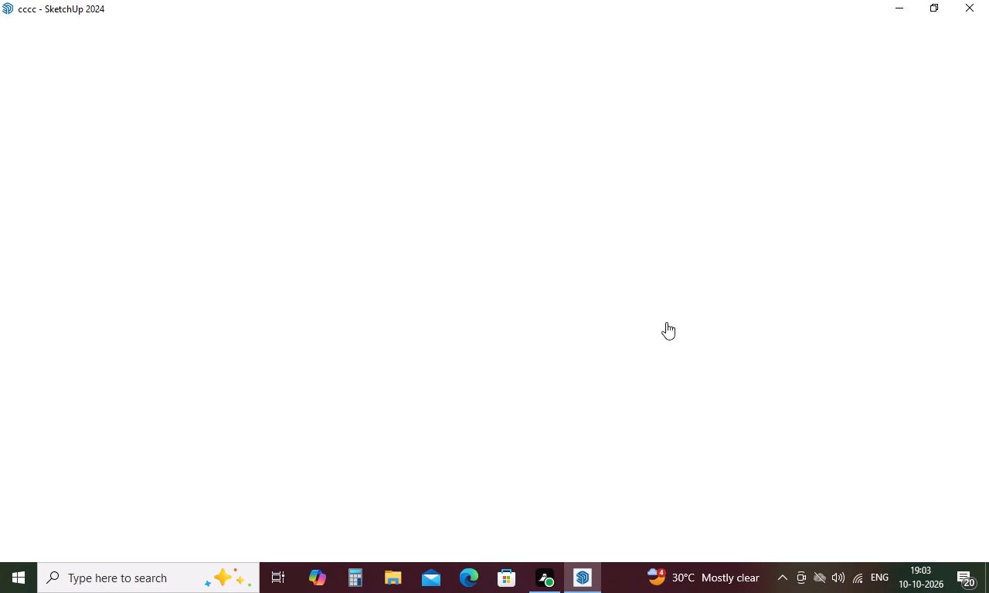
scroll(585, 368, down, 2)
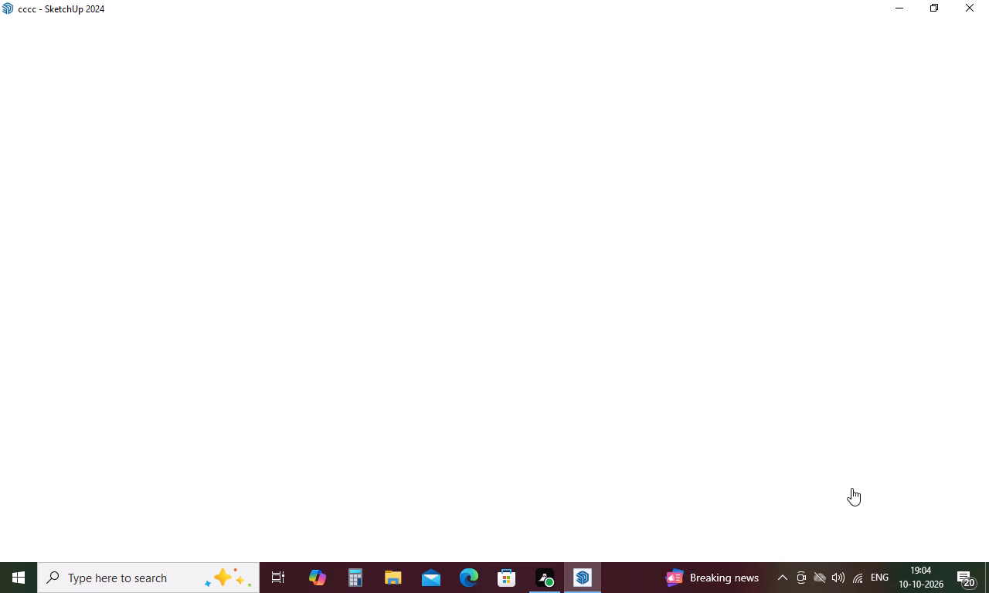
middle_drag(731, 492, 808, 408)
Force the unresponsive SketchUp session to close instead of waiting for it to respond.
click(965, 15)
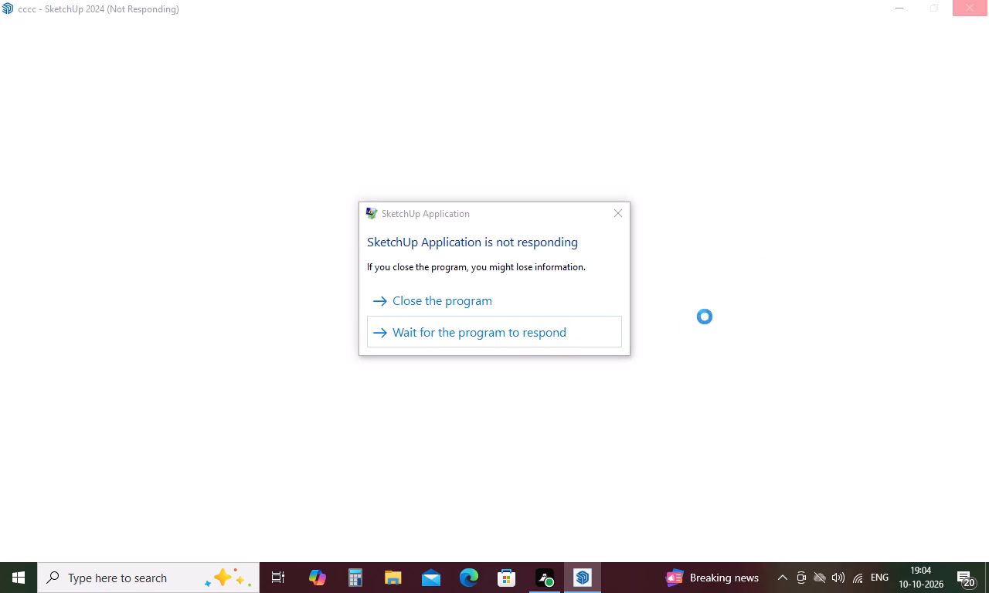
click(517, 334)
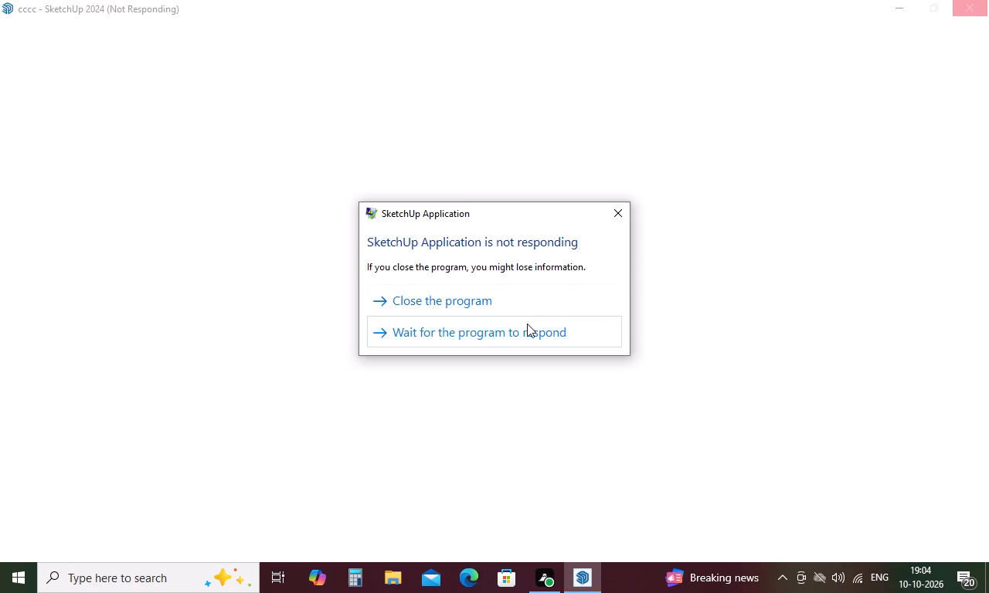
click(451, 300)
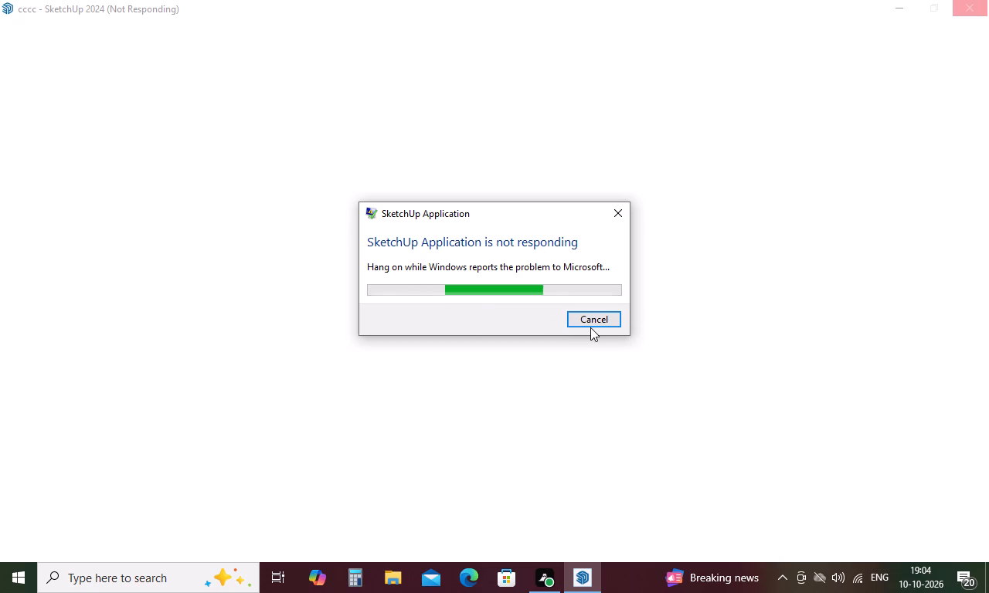
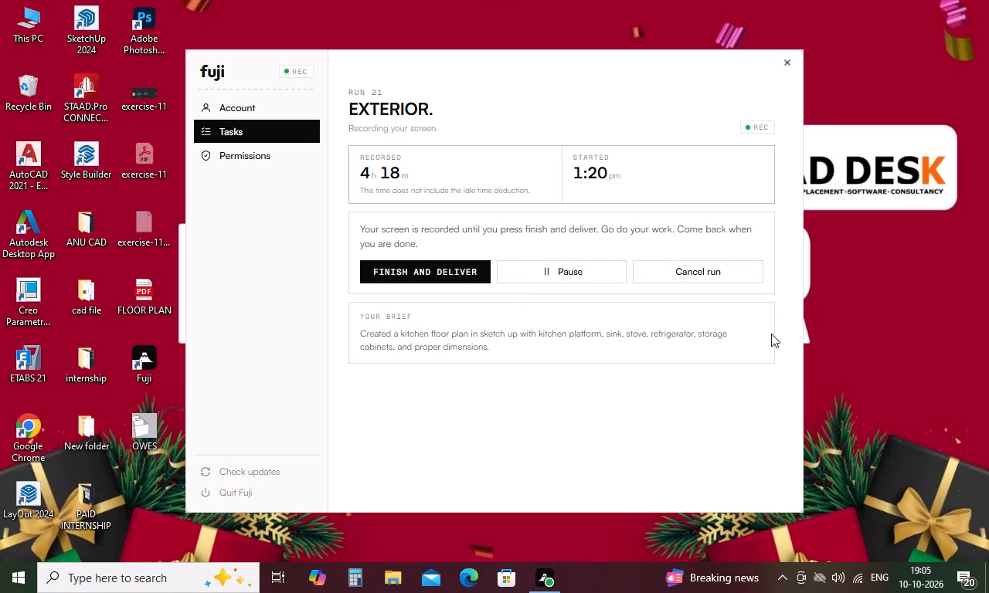
Relaunch SketchUp 2024 from the desktop.
right_click(76, 45)
double_click(103, 55)
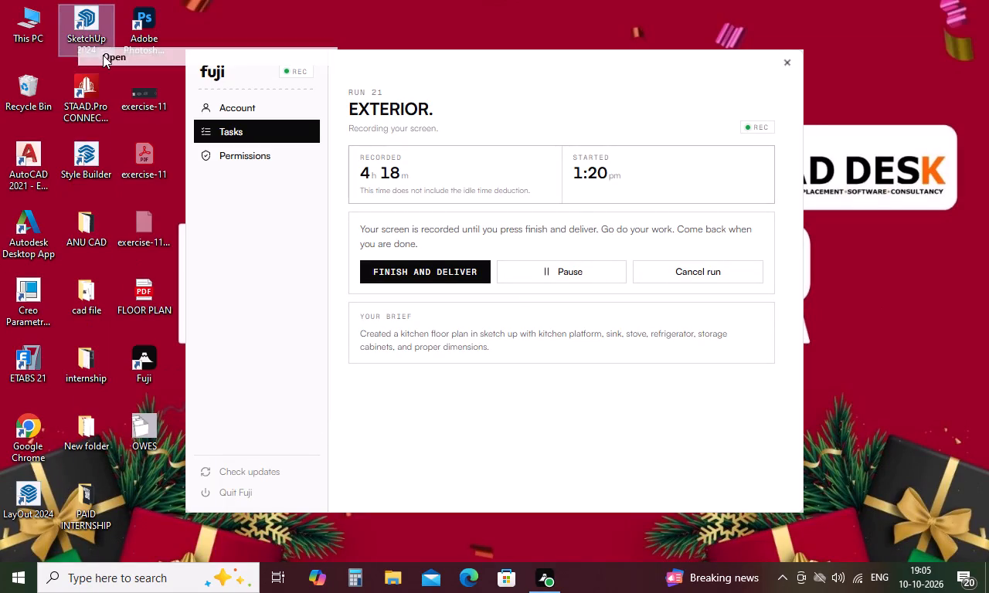
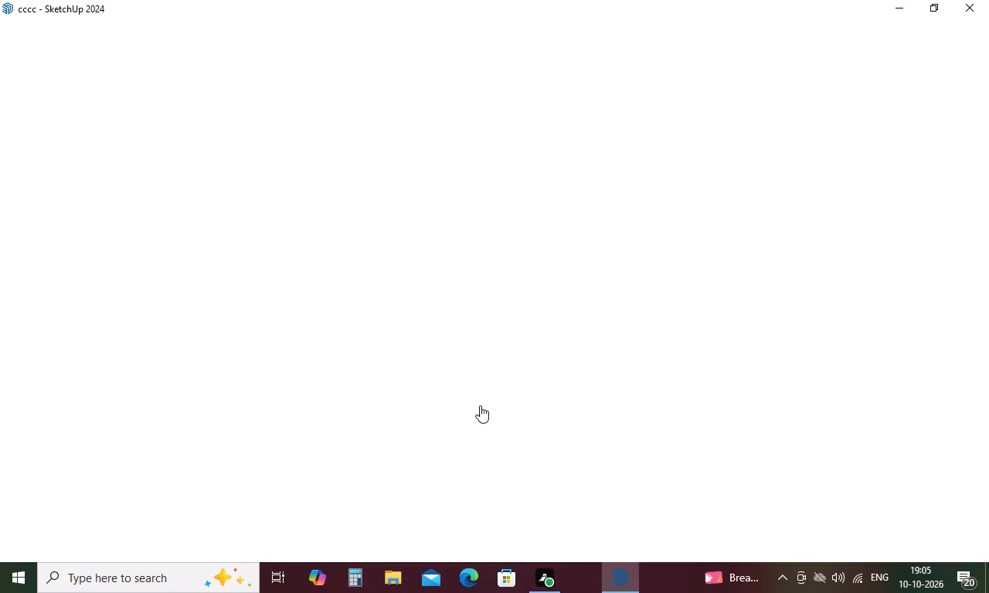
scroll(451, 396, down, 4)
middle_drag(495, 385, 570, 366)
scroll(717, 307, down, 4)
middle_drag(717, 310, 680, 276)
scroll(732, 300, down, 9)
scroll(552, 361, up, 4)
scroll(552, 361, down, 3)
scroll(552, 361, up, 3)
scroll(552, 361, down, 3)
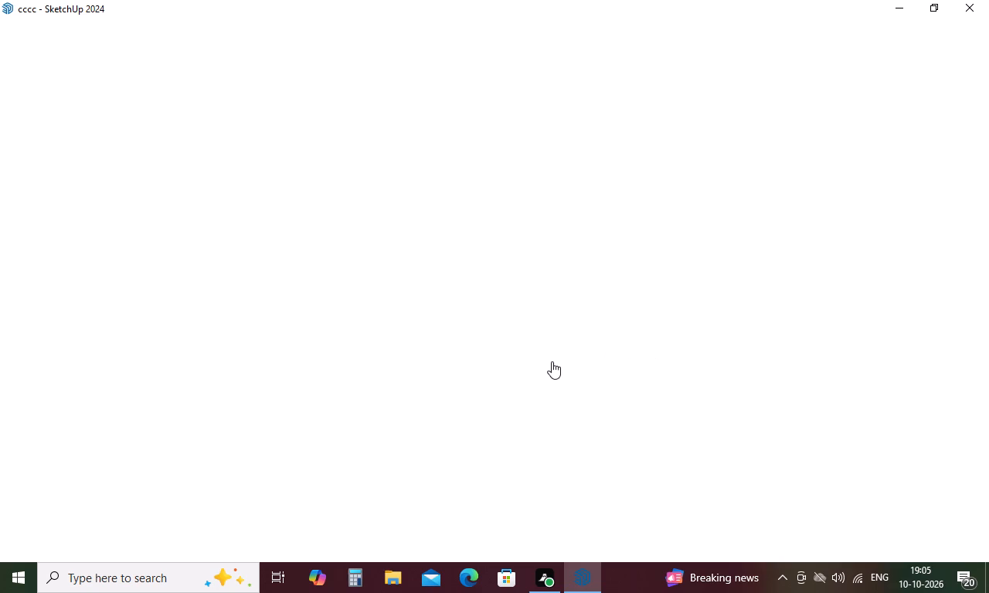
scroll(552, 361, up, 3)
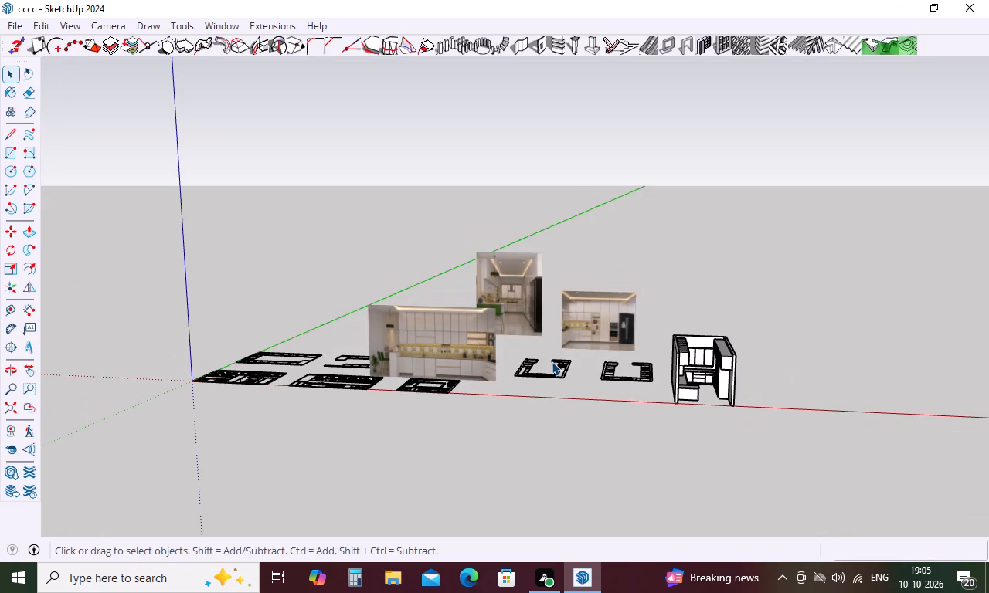
Examine the 3D kitchen model's walls, cabinets and counter from several sides.
key(space)
click(681, 431)
scroll(745, 391, up, 1)
middle_drag(745, 391, 746, 333)
scroll(729, 344, up, 11)
middle_drag(706, 454, 524, 479)
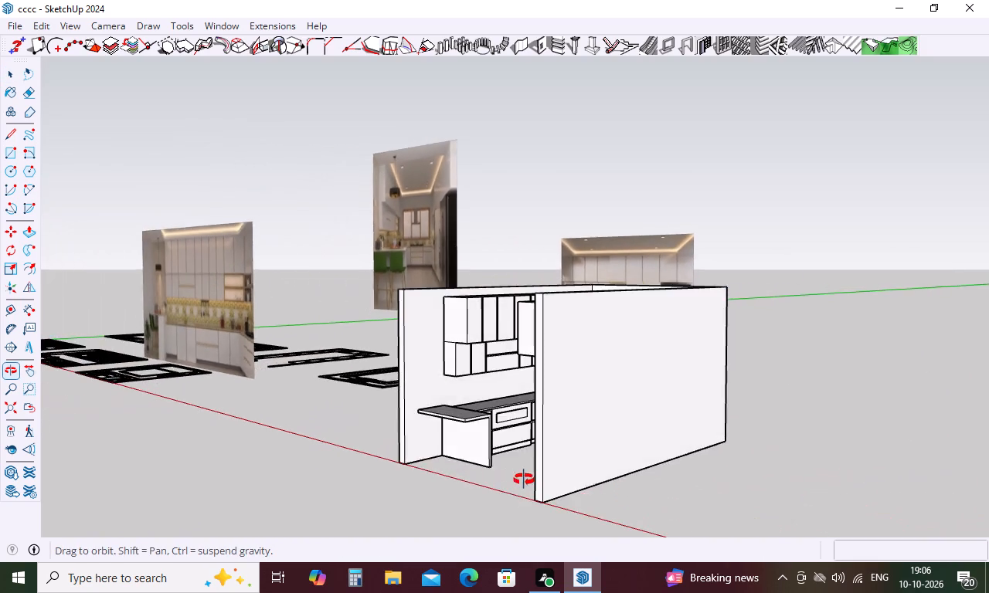
middle_drag(524, 479, 662, 592)
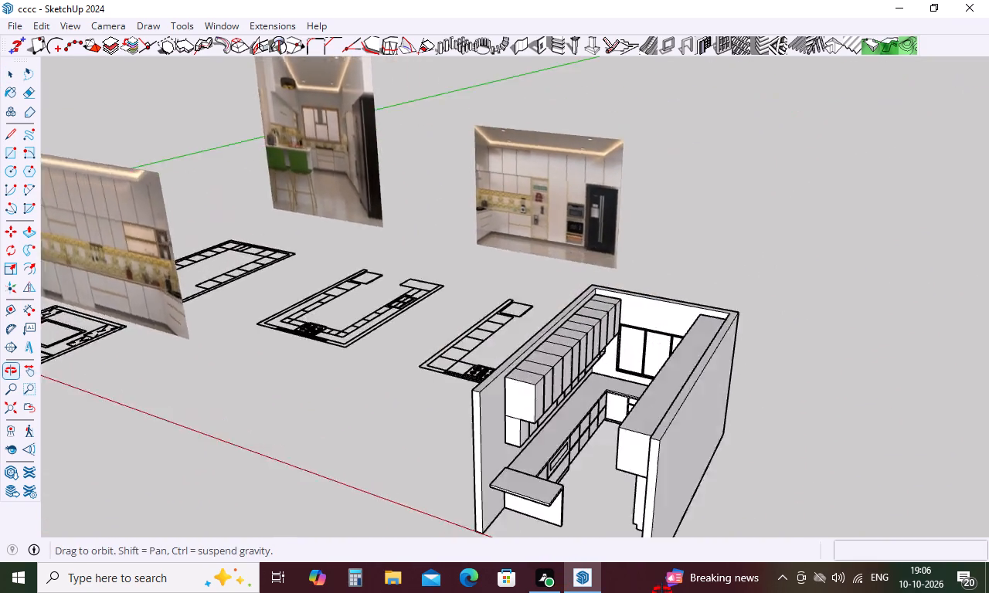
middle_drag(662, 592, 848, 524)
scroll(848, 519, up, 1)
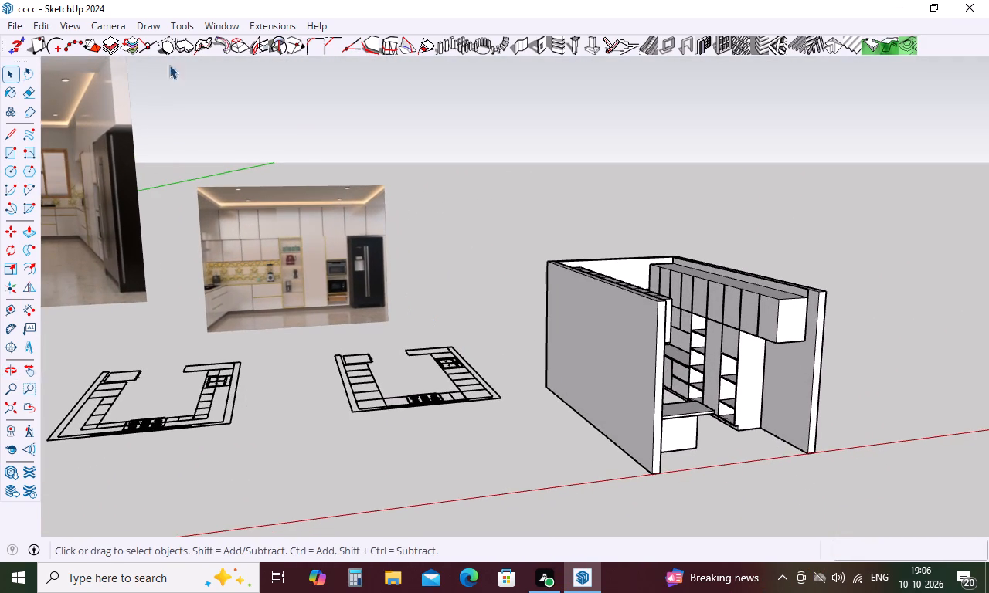
Search 3D Warehouse for "dining chair".
click(217, 25)
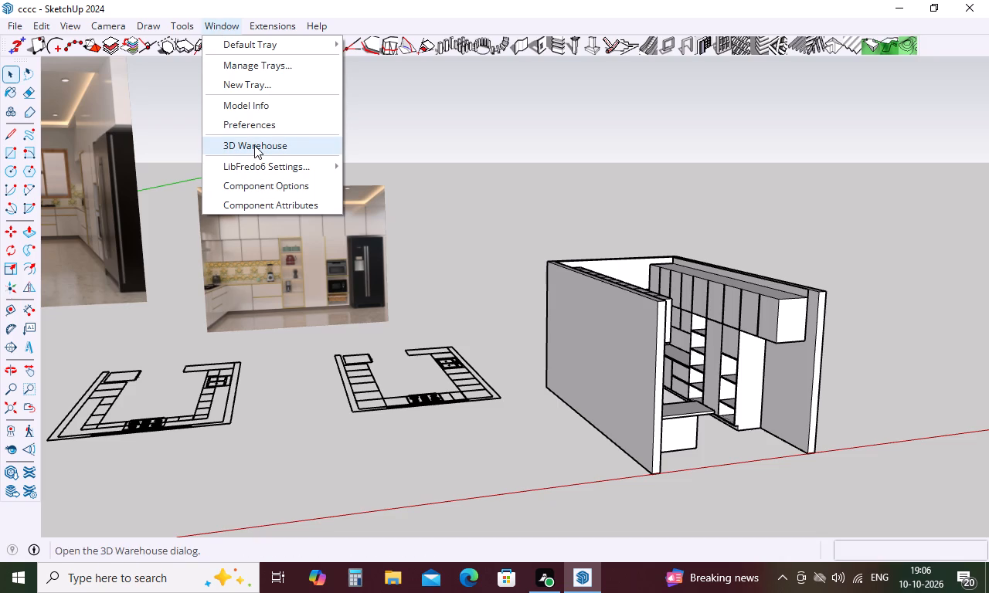
click(254, 145)
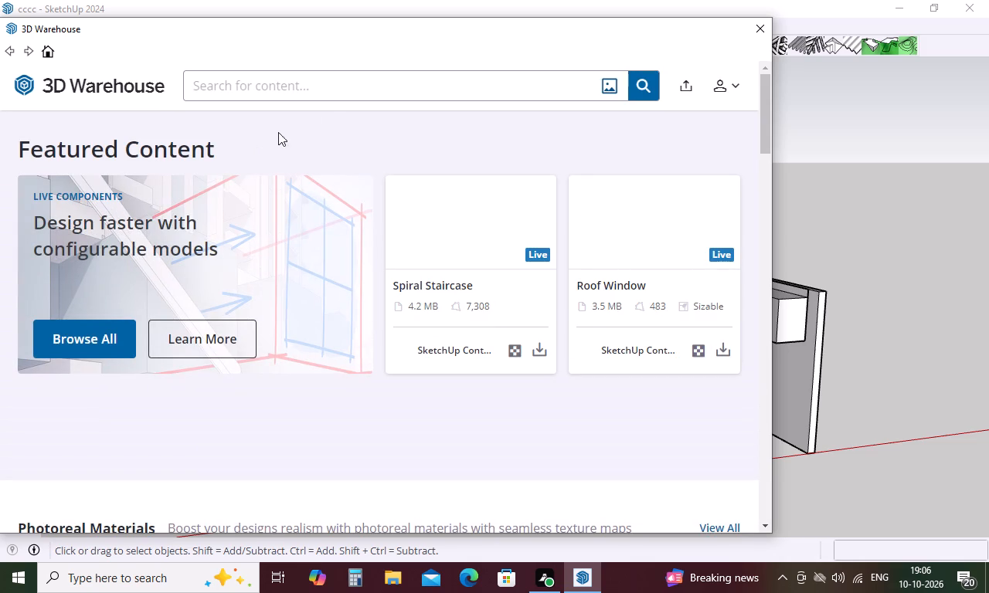
click(341, 92)
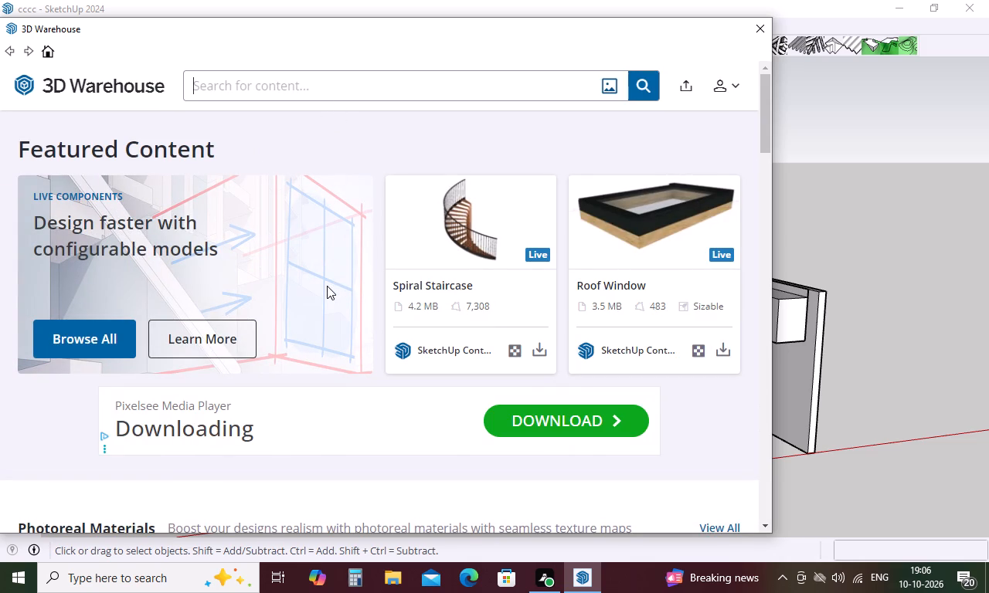
text(dining v)
key(BackSpace)
text(chair)
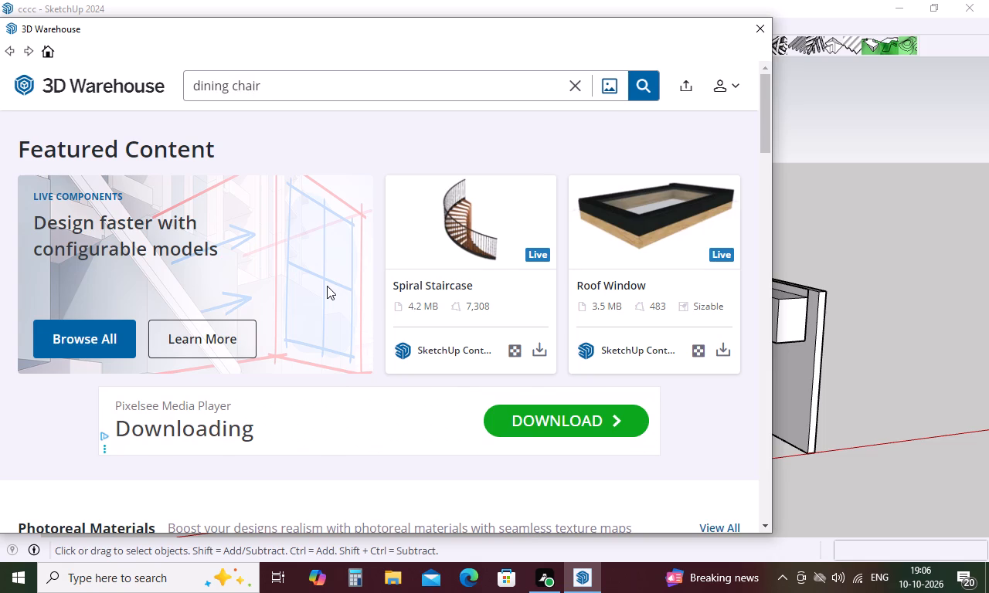
key(Return)
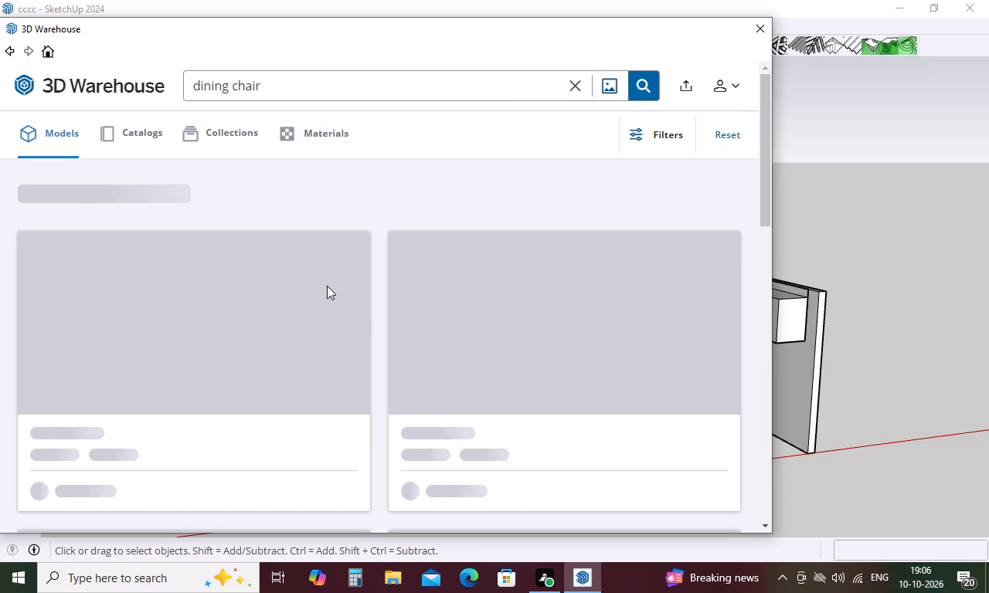
Examine the green counter chairs in the reference kitchen image placed in the model, keeping the 3D Warehouse results open.
scroll(881, 314, down, 3)
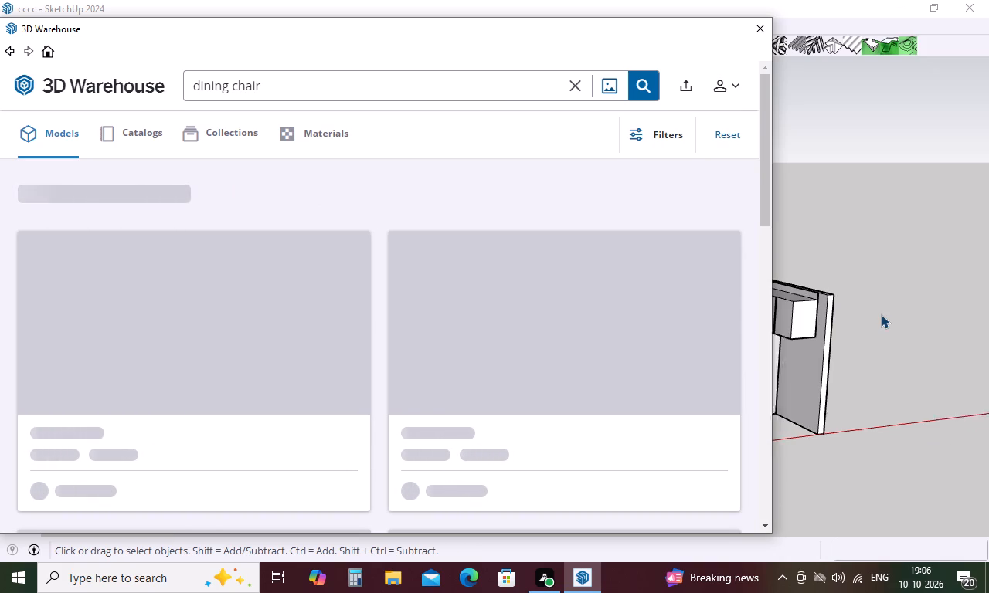
scroll(881, 314, down, 18)
scroll(876, 339, down, 4)
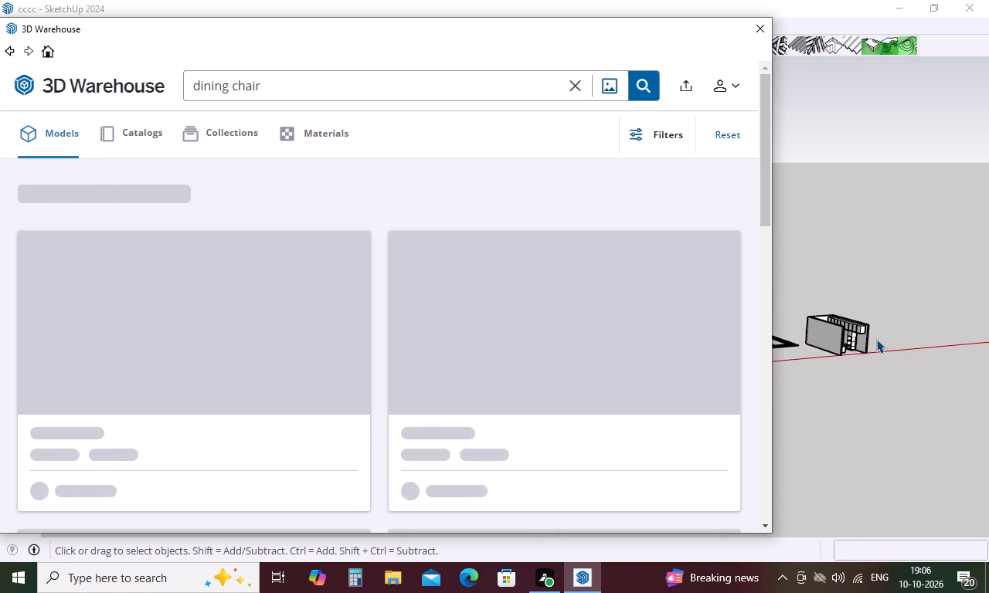
scroll(876, 339, down, 4)
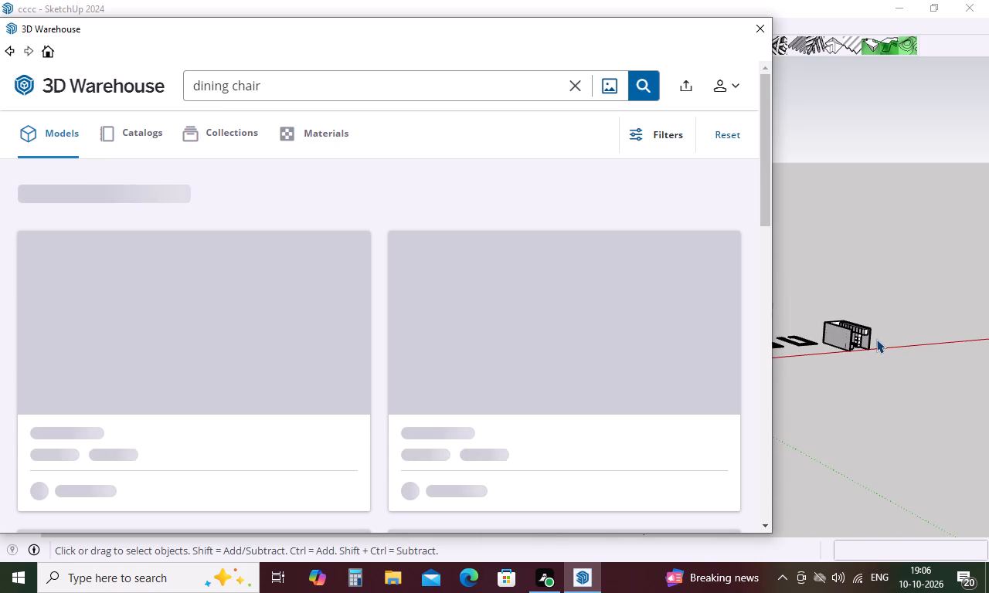
scroll(876, 339, down, 4)
middle_drag(872, 342, 882, 354)
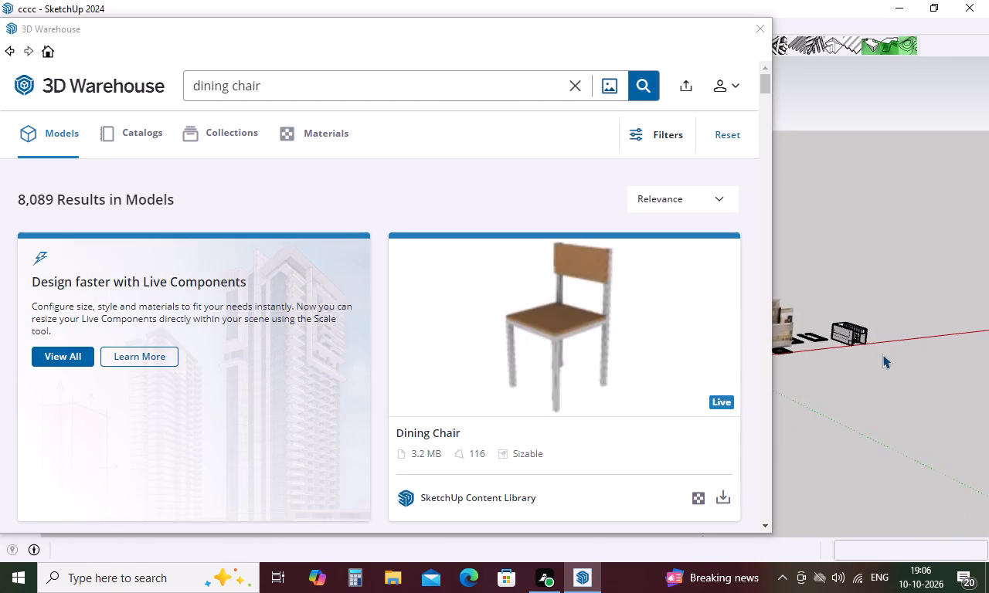
scroll(882, 354, down, 13)
middle_drag(882, 356, 803, 395)
scroll(858, 394, up, 3)
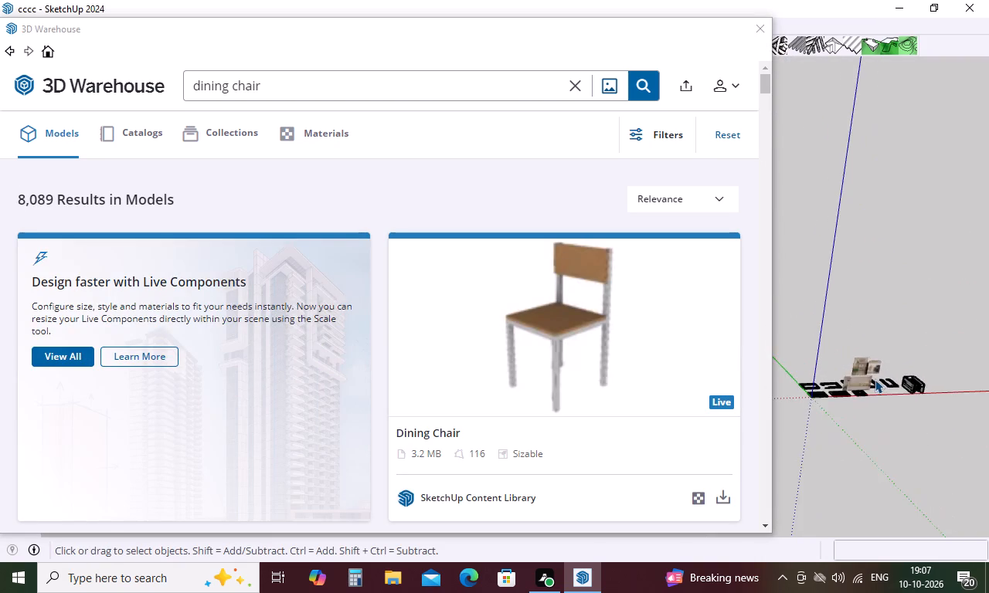
scroll(875, 379, up, 18)
scroll(865, 294, up, 5)
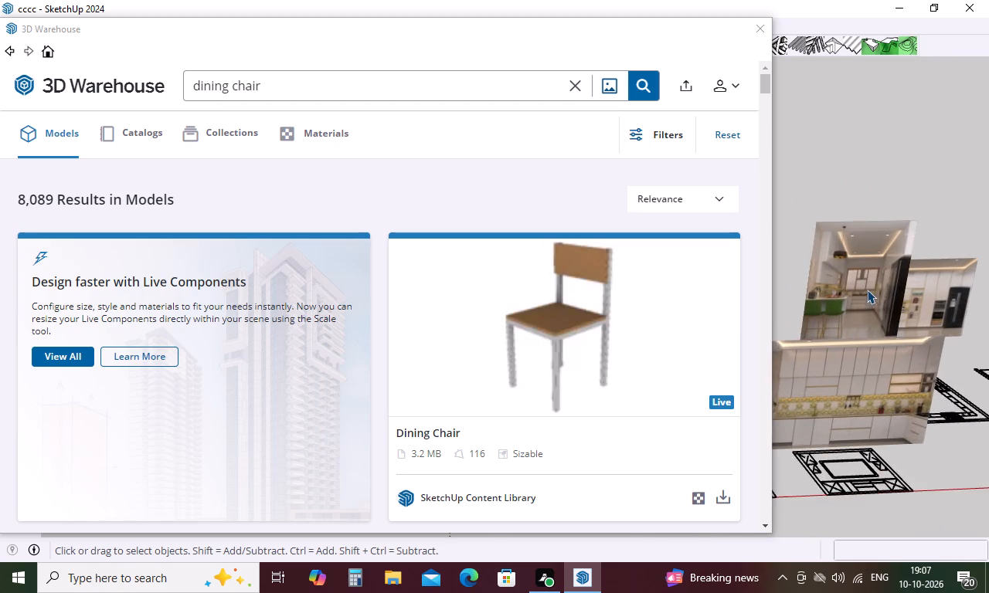
scroll(855, 302, down, 4)
scroll(827, 297, up, 15)
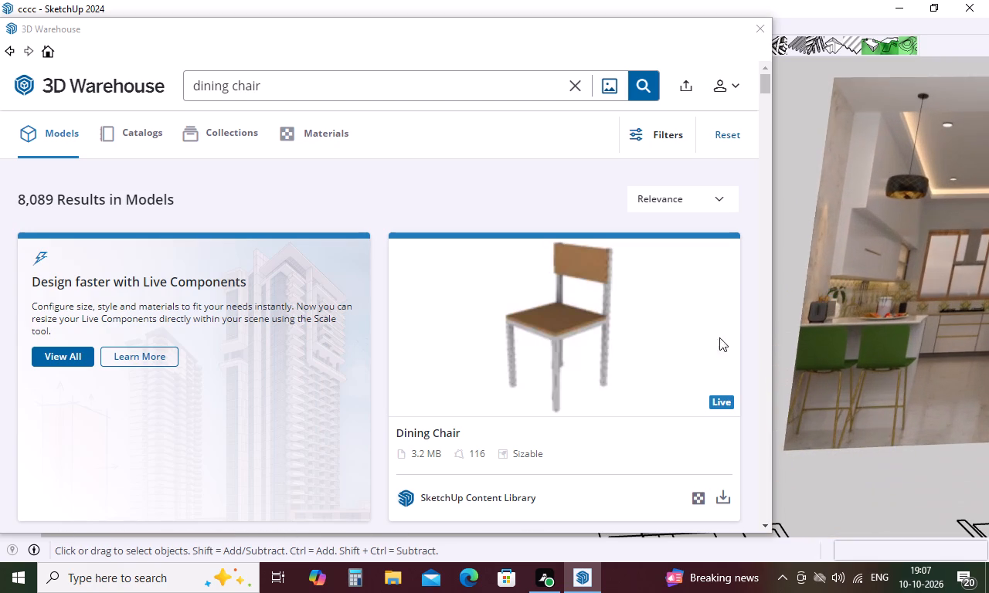
Look through the 3D Warehouse dining chair results for a model resembling the green counter chairs in the reference image.
scroll(605, 378, down, 7)
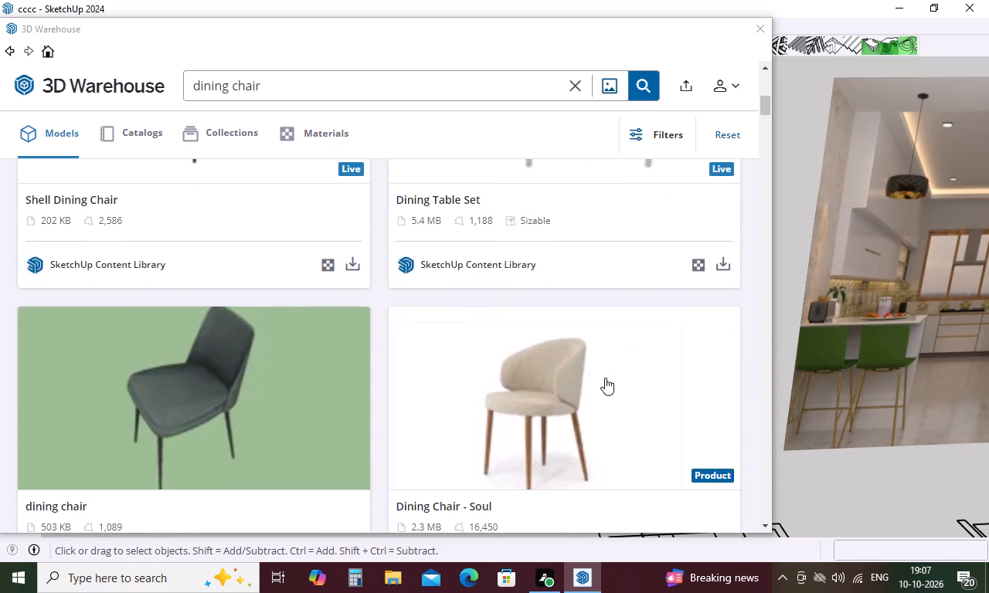
scroll(605, 378, down, 4)
scroll(605, 378, up, 3)
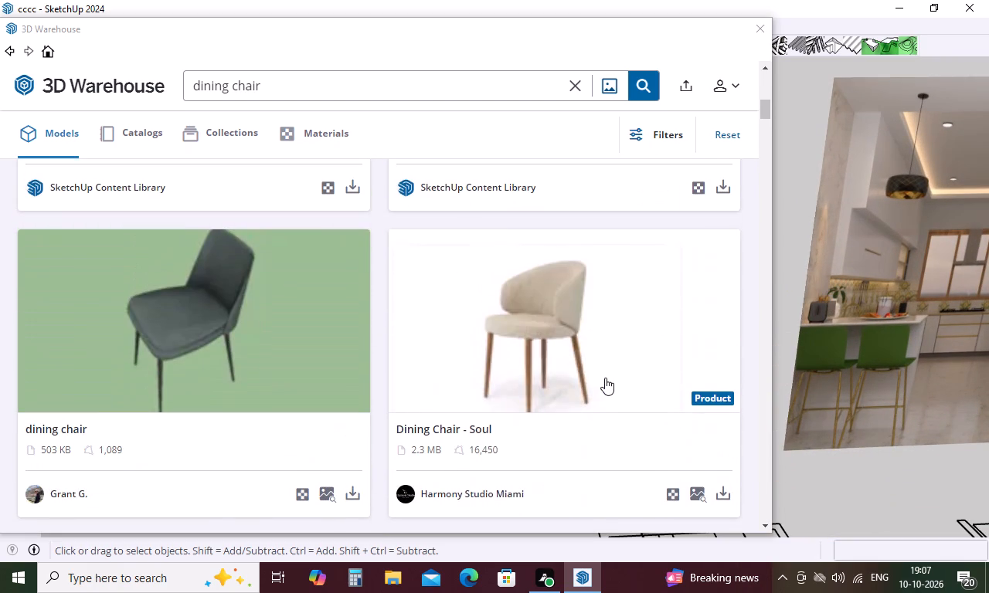
scroll(605, 378, down, 4)
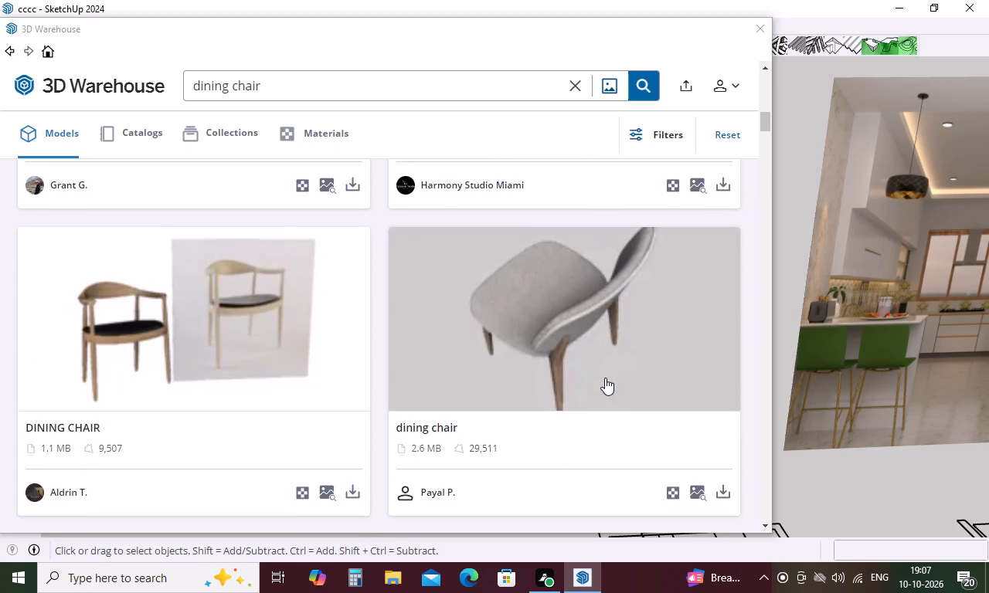
scroll(605, 378, down, 12)
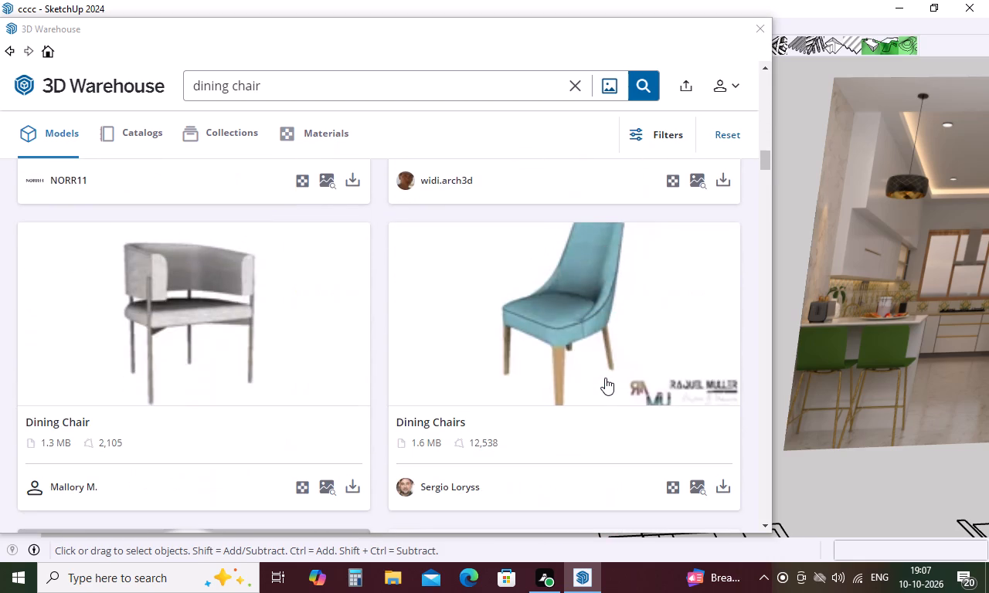
scroll(605, 378, down, 12)
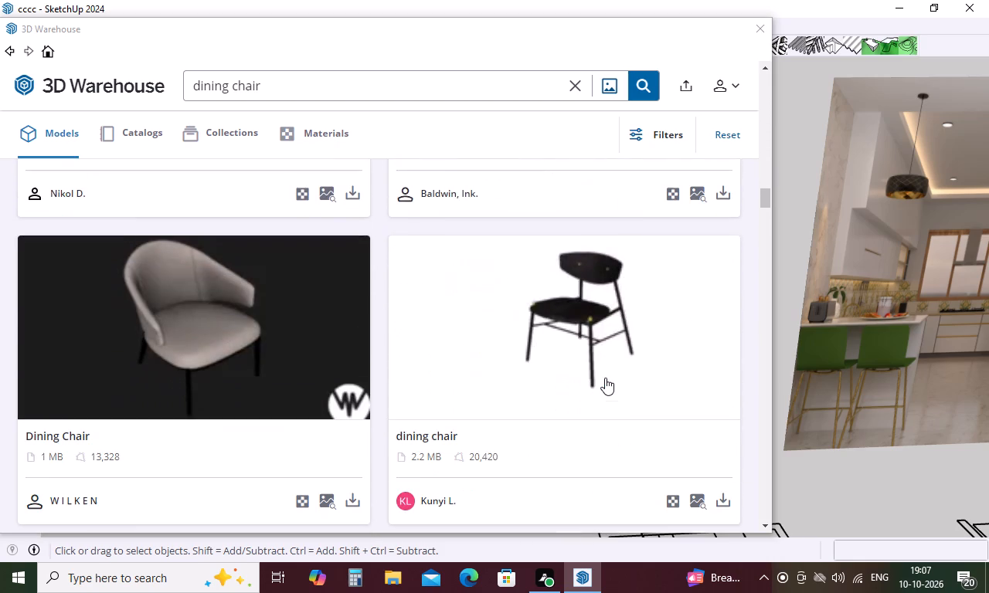
scroll(605, 378, down, 8)
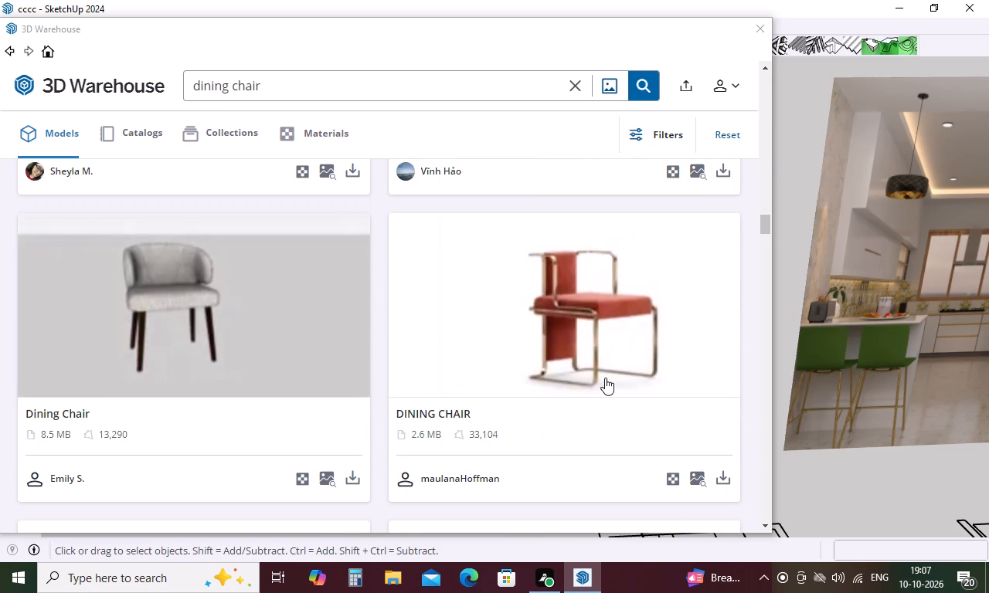
scroll(605, 378, down, 9)
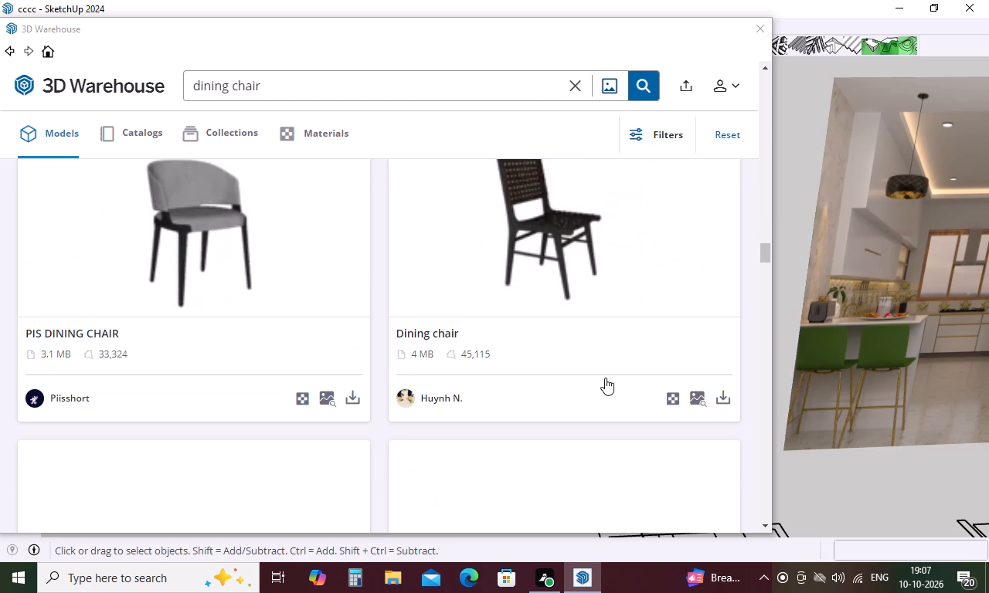
scroll(569, 347, down, 9)
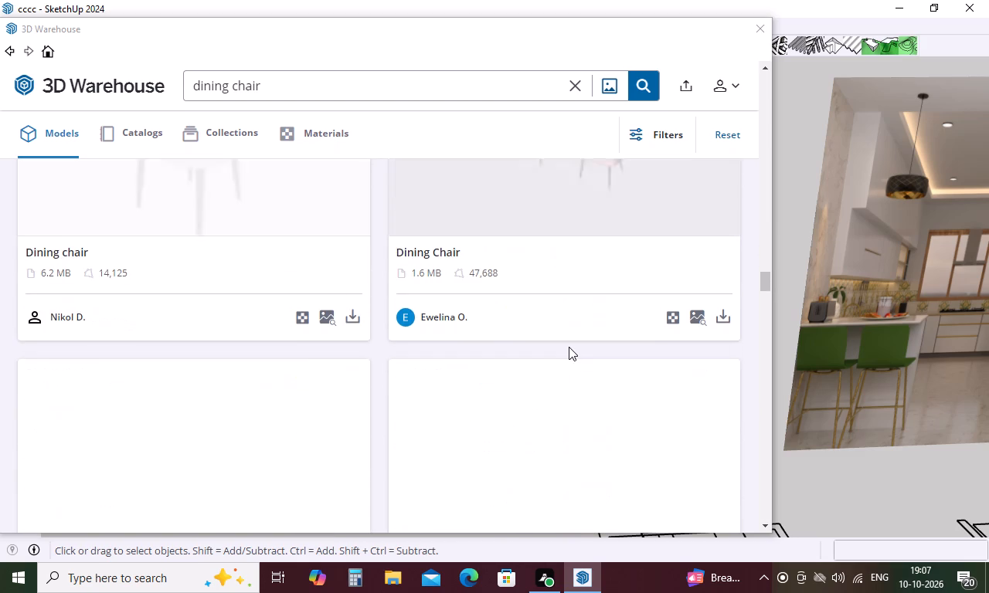
scroll(569, 347, down, 3)
scroll(569, 347, up, 5)
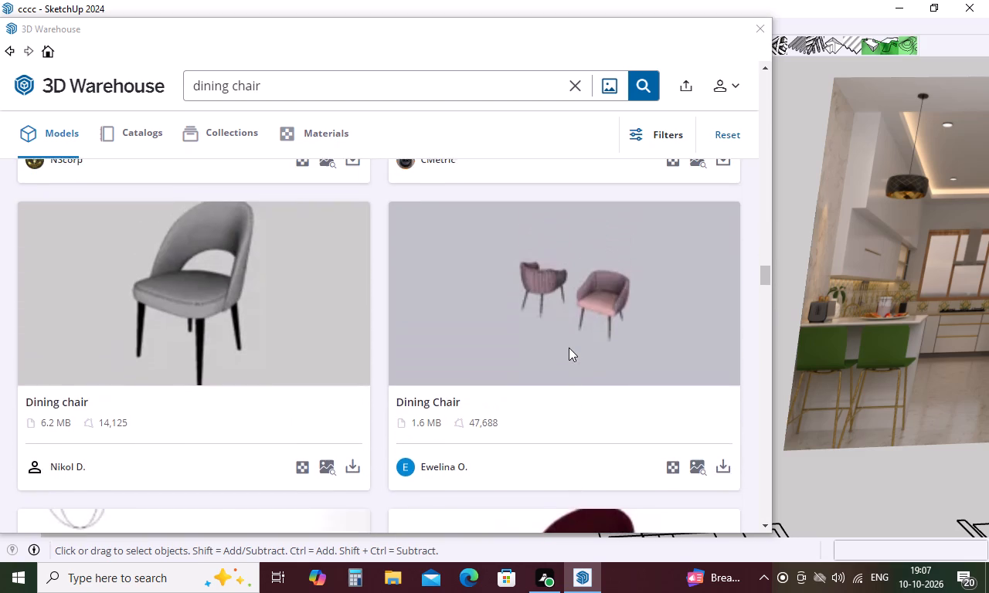
scroll(569, 347, down, 4)
scroll(569, 347, up, 2)
scroll(569, 347, down, 6)
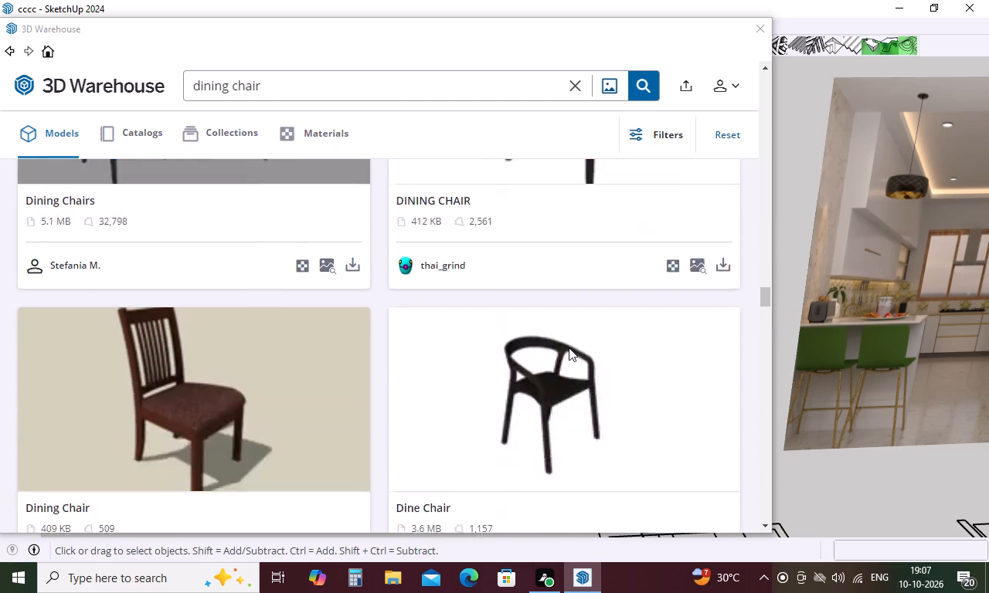
scroll(569, 347, down, 6)
scroll(569, 347, up, 2)
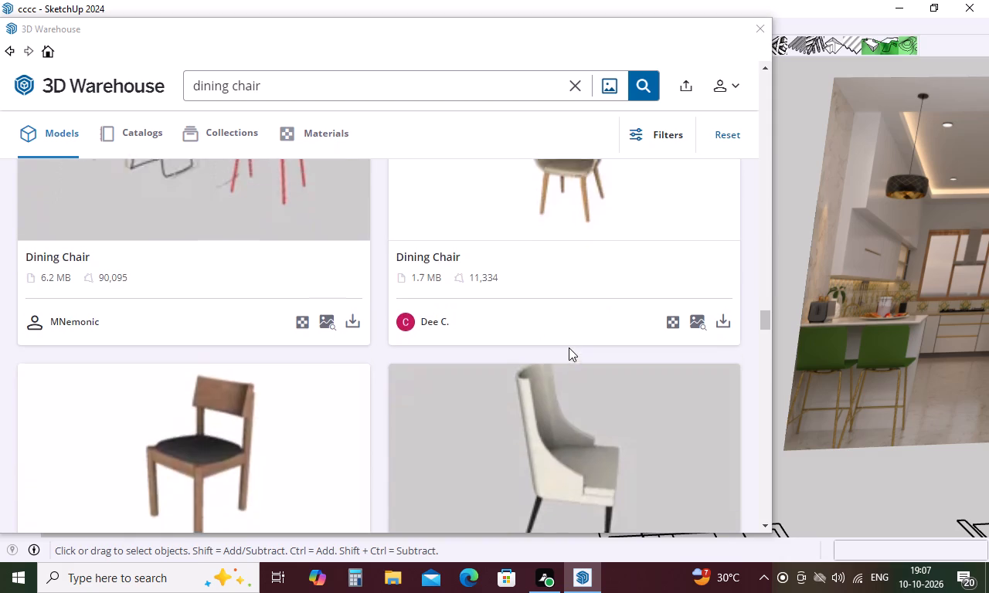
scroll(569, 347, up, 2)
scroll(560, 357, down, 8)
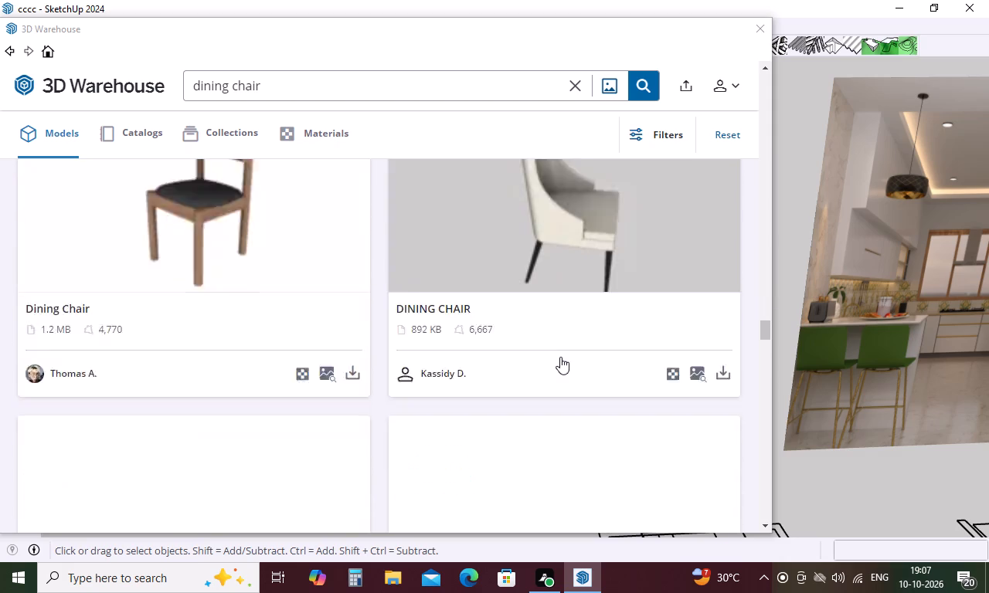
scroll(560, 357, down, 4)
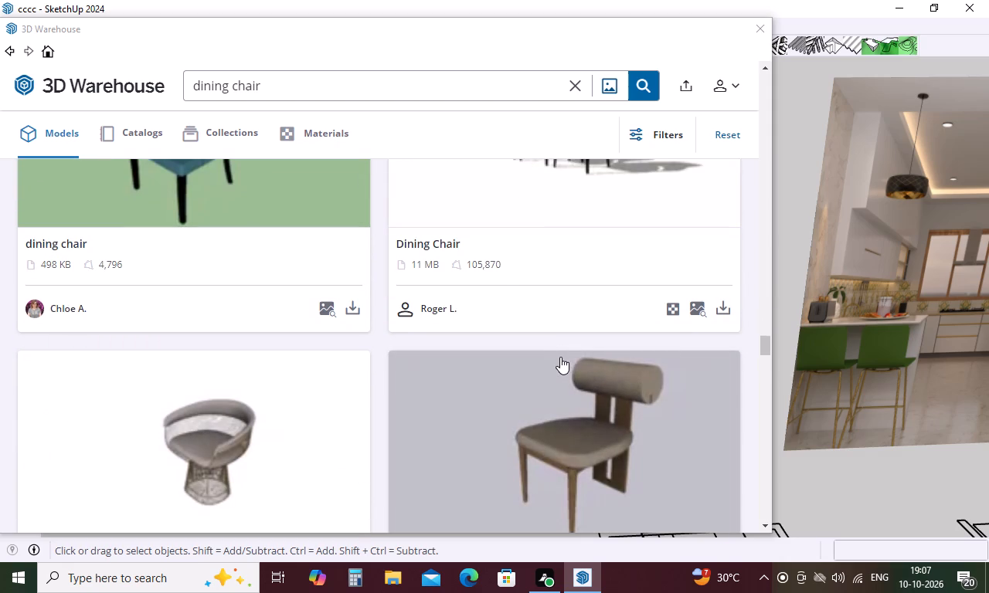
scroll(560, 354, down, 5)
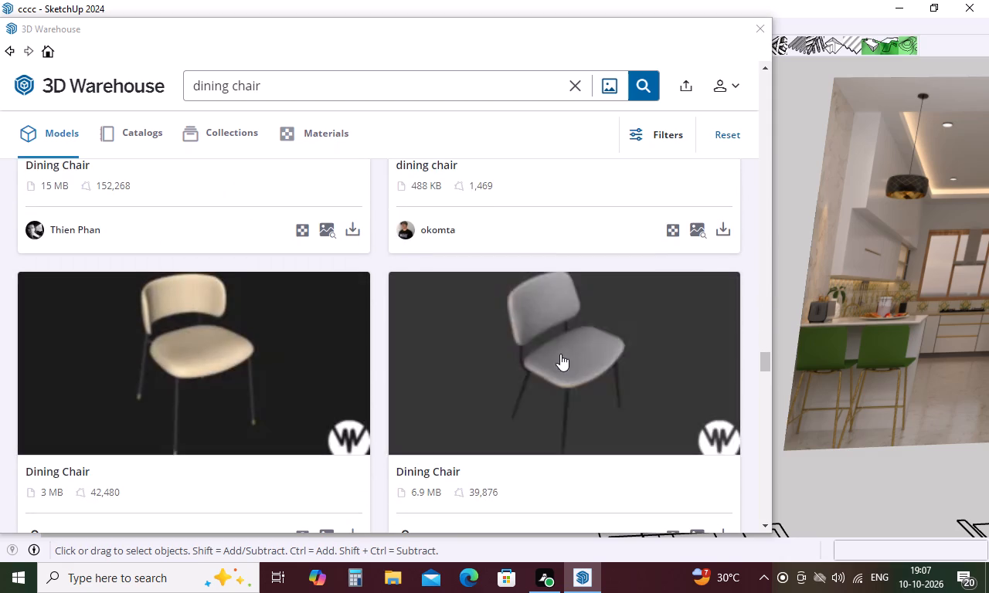
scroll(560, 354, down, 4)
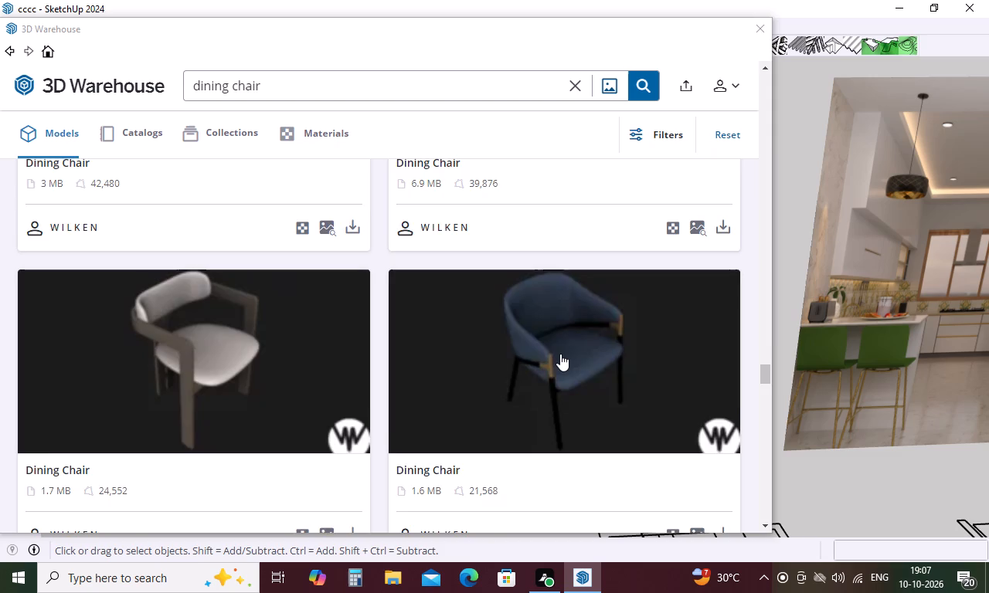
scroll(560, 354, down, 8)
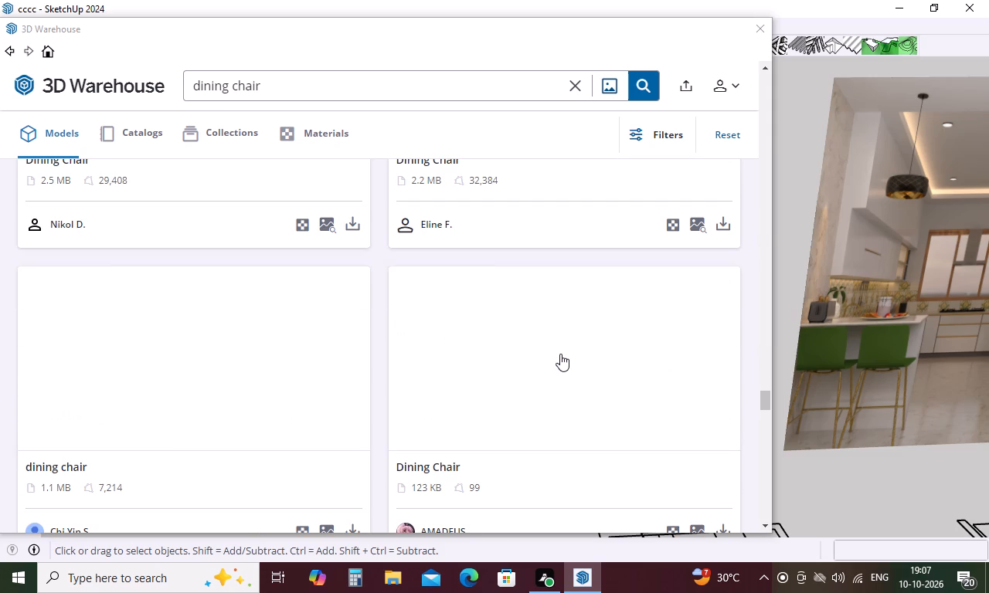
scroll(560, 354, down, 4)
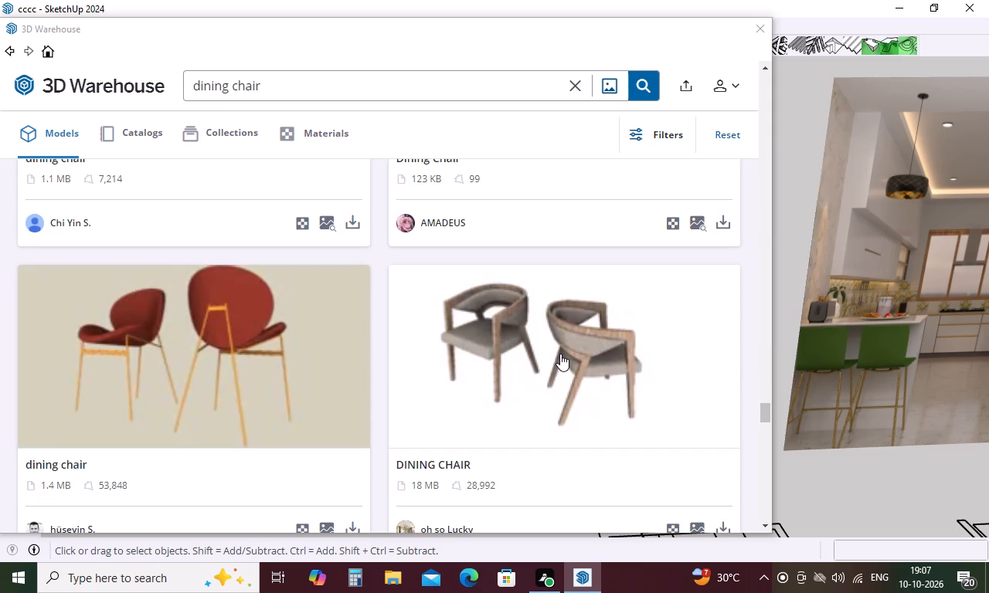
scroll(560, 354, down, 4)
Go back through the dining chair results to the first models and compare them with the reference chairs.
scroll(560, 355, up, 5)
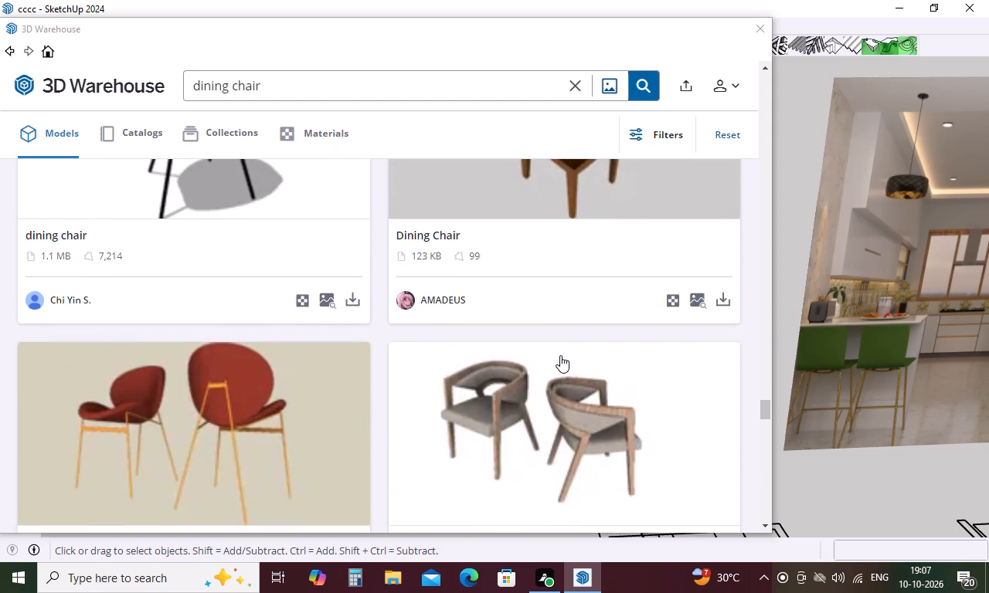
scroll(560, 355, up, 15)
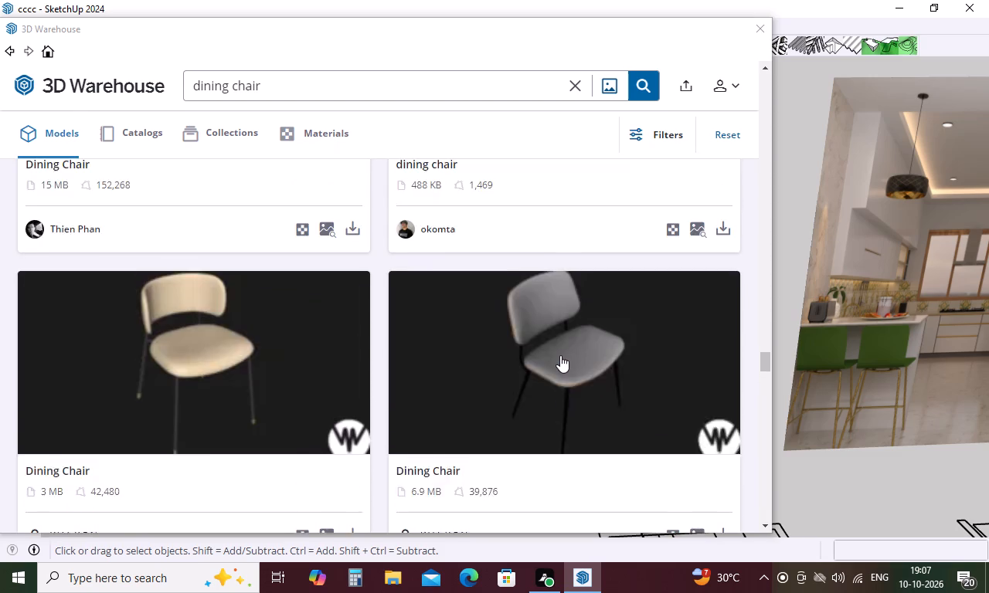
scroll(560, 355, up, 19)
scroll(560, 355, up, 4)
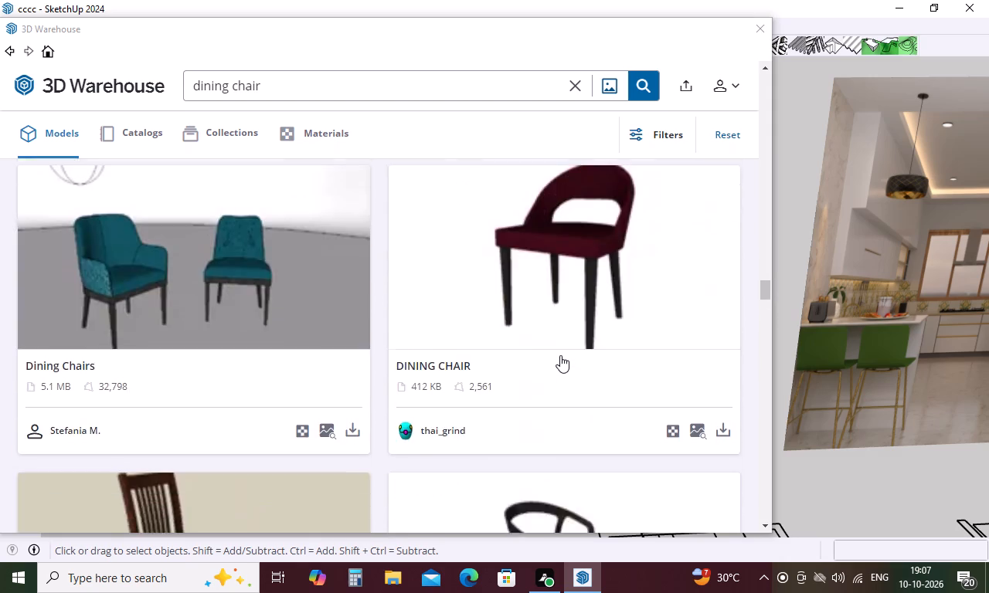
scroll(562, 359, up, 20)
scroll(562, 359, up, 3)
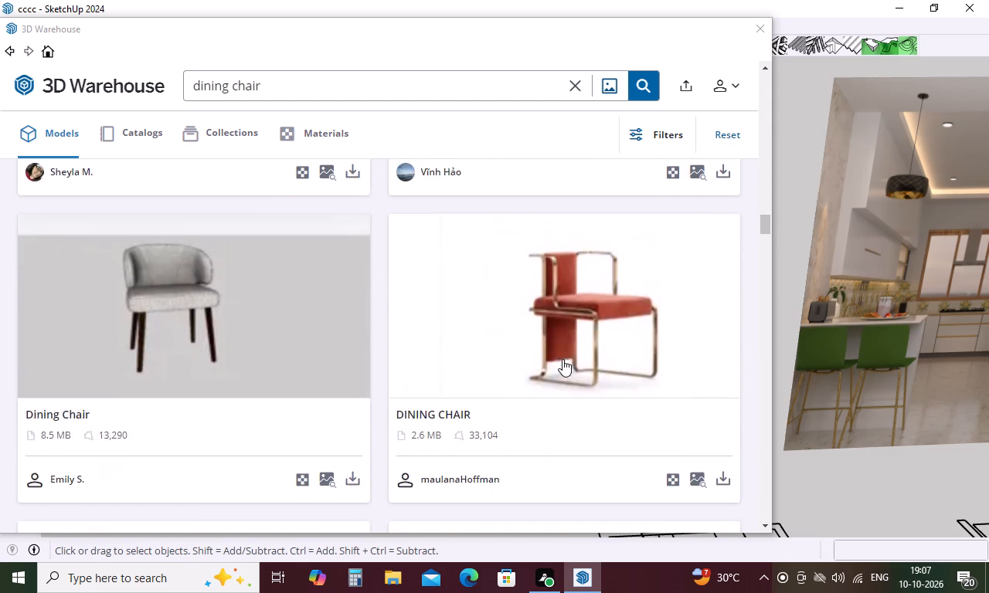
scroll(562, 359, up, 16)
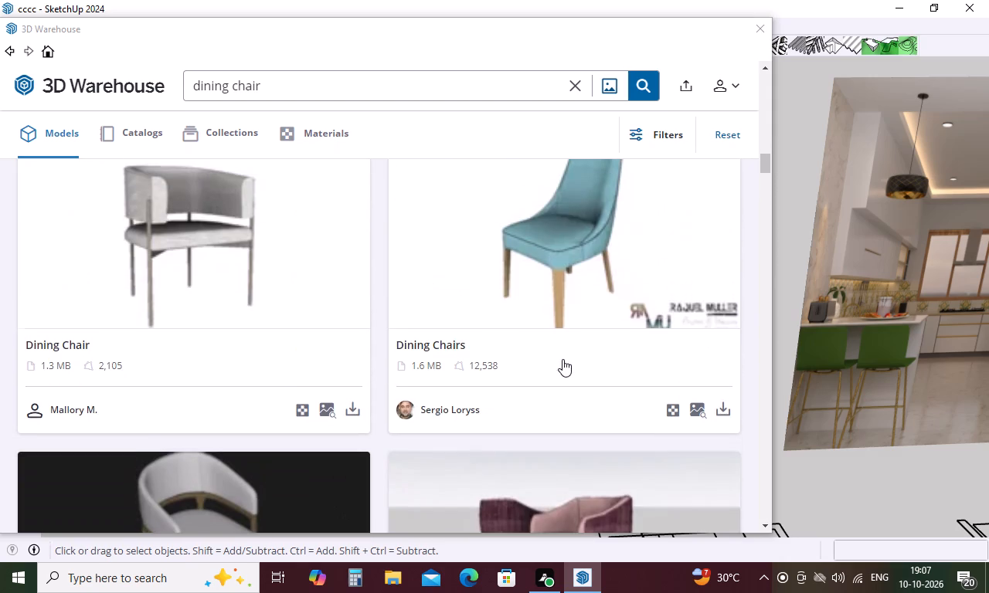
scroll(562, 359, up, 14)
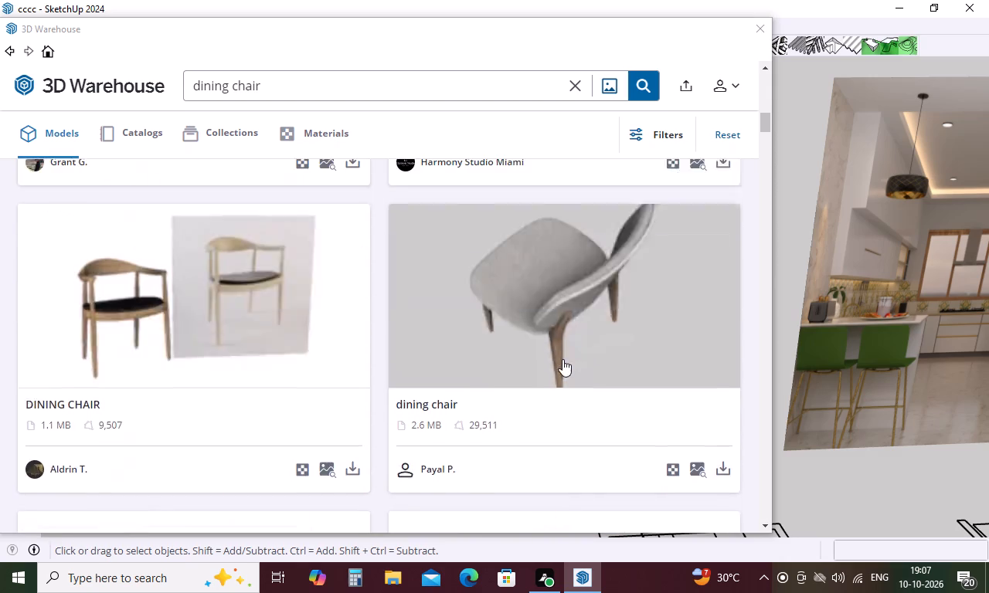
scroll(562, 359, up, 10)
scroll(562, 359, down, 4)
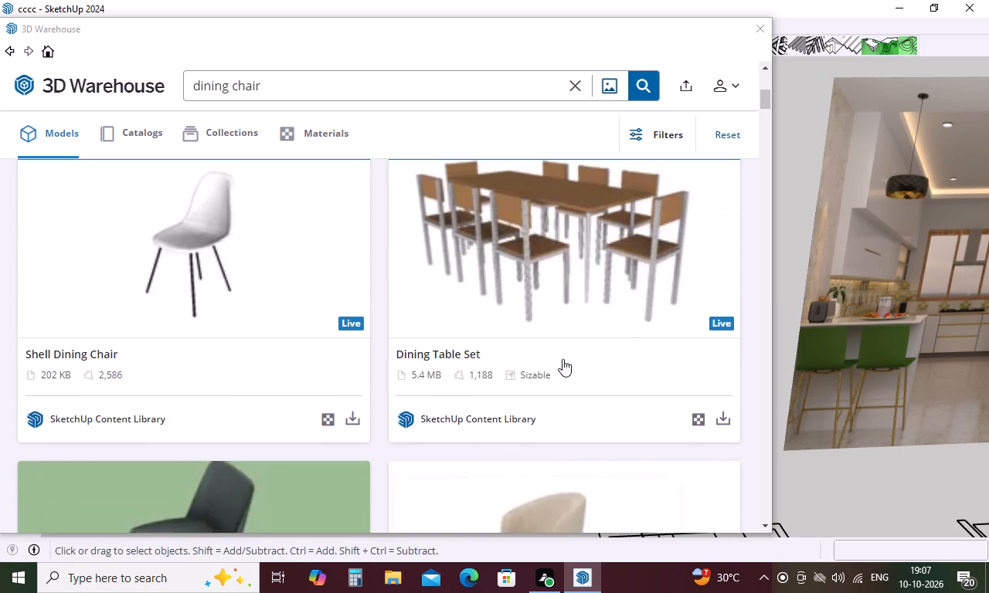
Load the dark grey-green 503 KB "dining chair" directly into the model and place it on the floor outside the 3D kitchen's counter.
scroll(562, 359, down, 5)
click(353, 345)
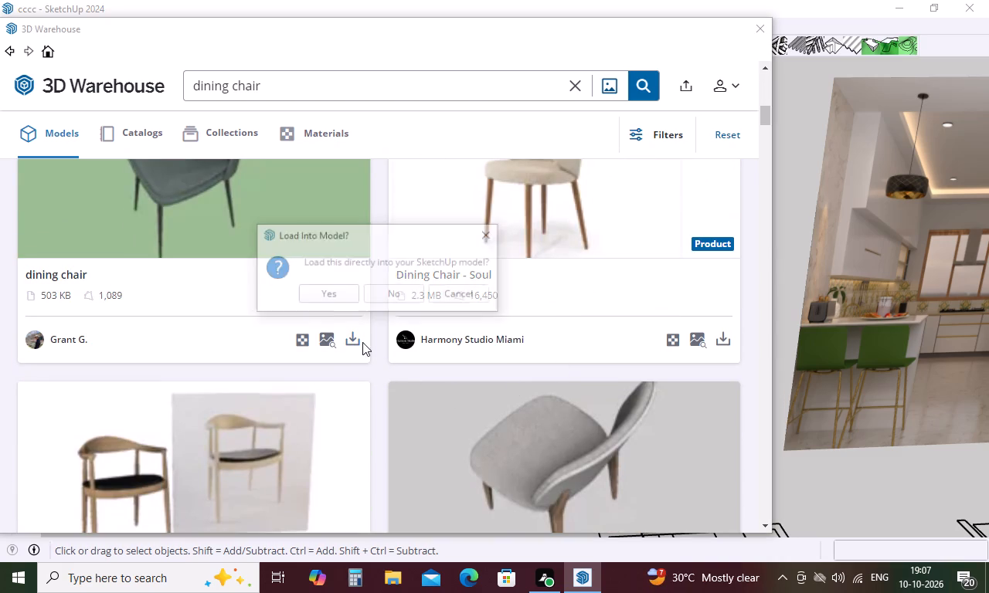
click(342, 300)
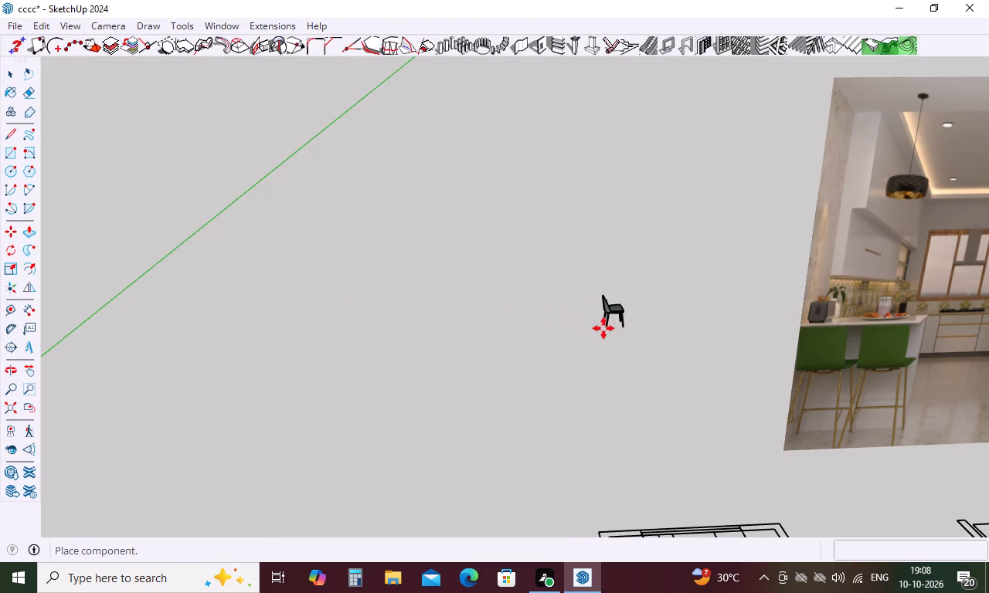
scroll(532, 321, down, 5)
scroll(470, 295, down, 10)
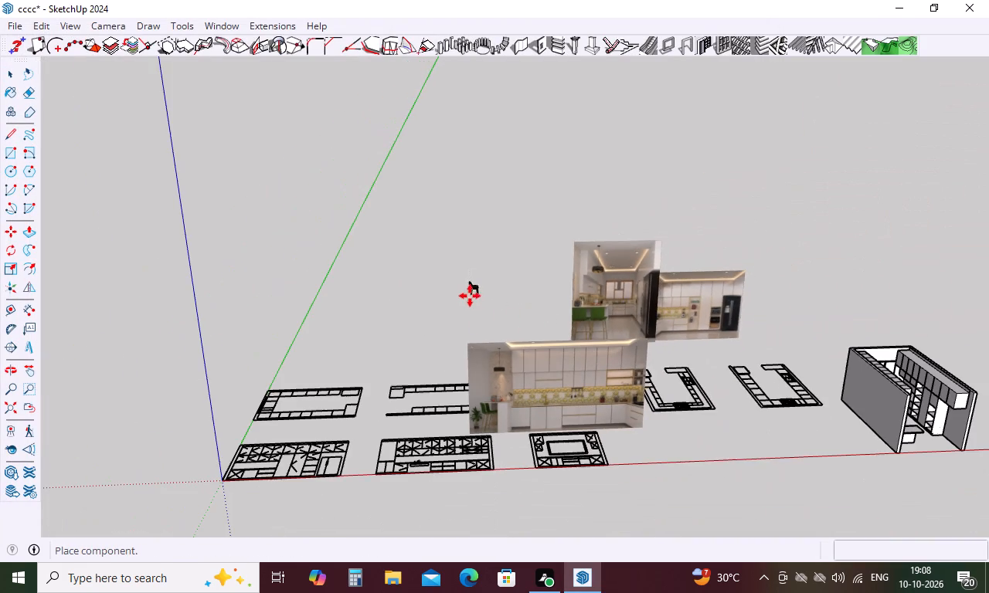
middle_drag(923, 466, 554, 354)
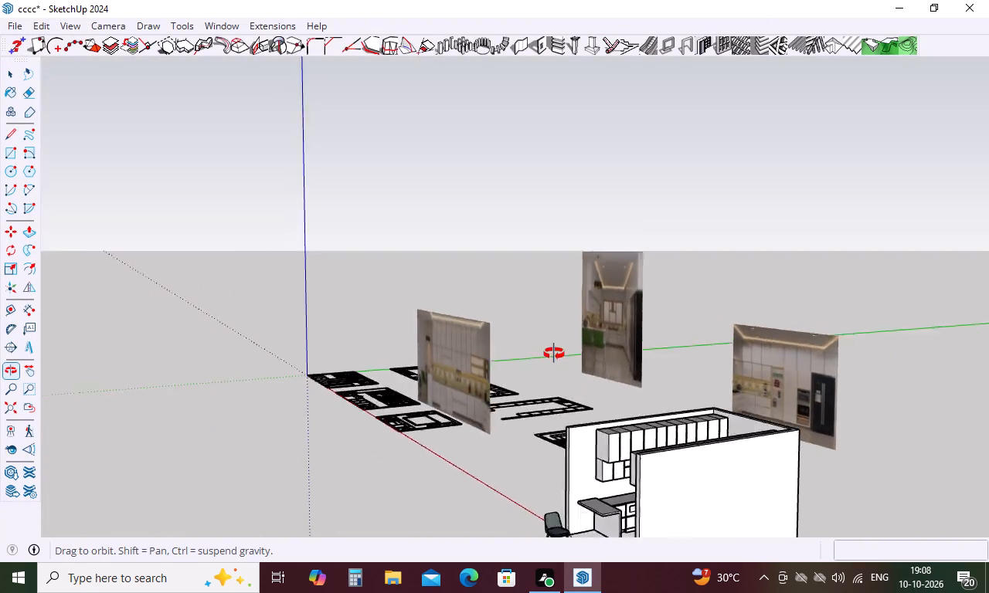
middle_drag(554, 354, 542, 344)
scroll(481, 451, up, 11)
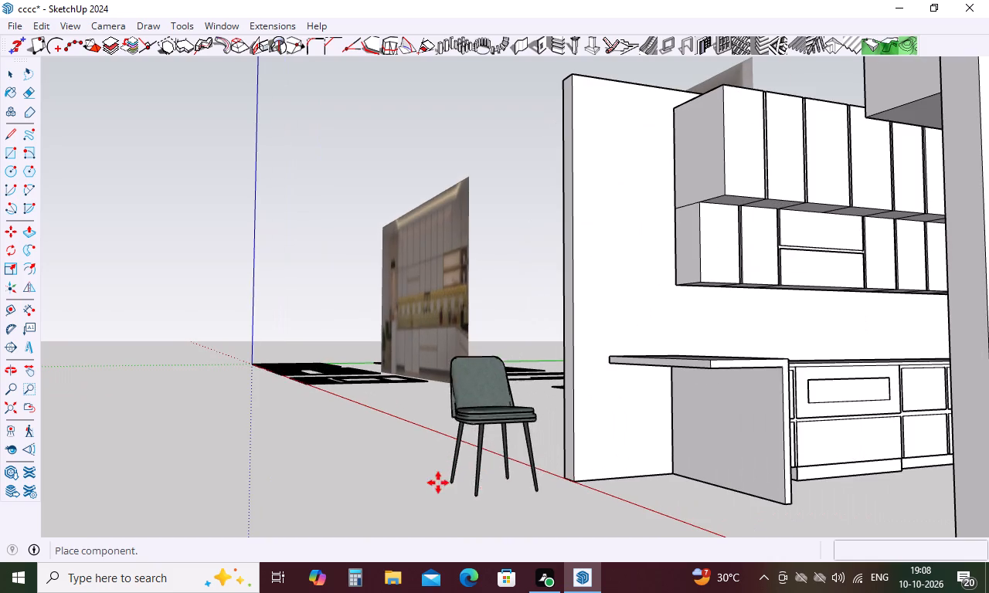
click(421, 510)
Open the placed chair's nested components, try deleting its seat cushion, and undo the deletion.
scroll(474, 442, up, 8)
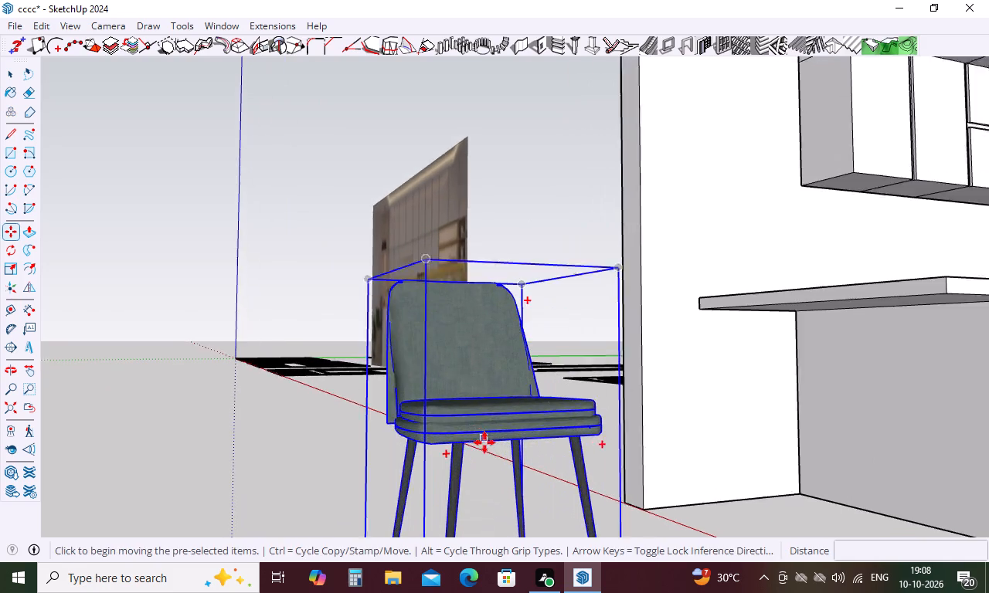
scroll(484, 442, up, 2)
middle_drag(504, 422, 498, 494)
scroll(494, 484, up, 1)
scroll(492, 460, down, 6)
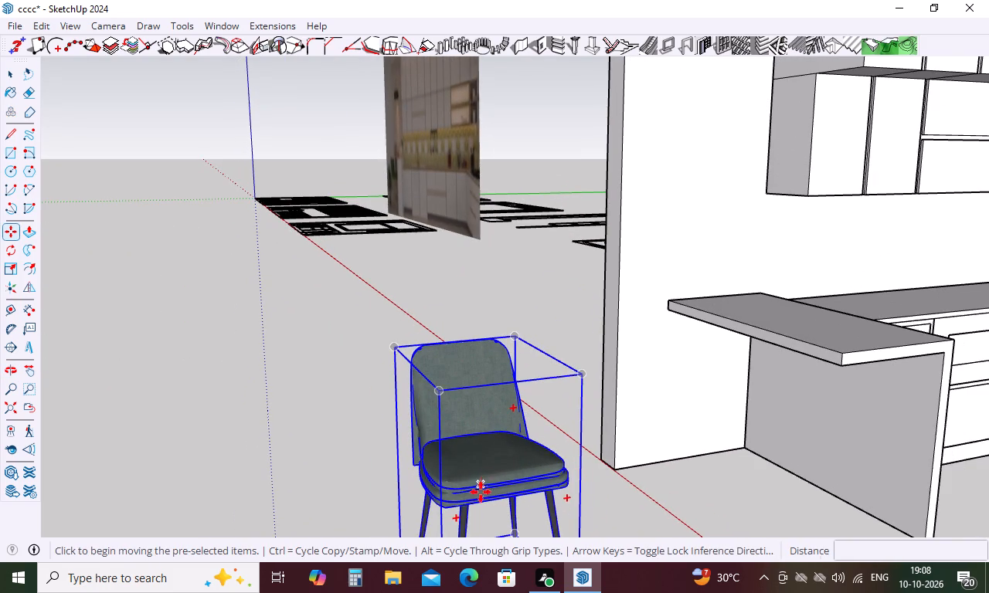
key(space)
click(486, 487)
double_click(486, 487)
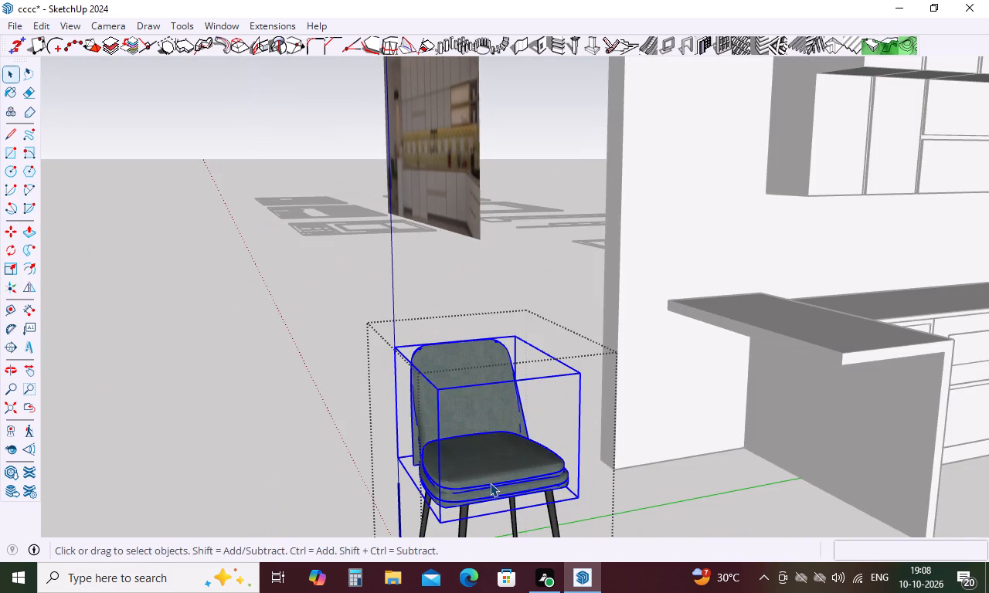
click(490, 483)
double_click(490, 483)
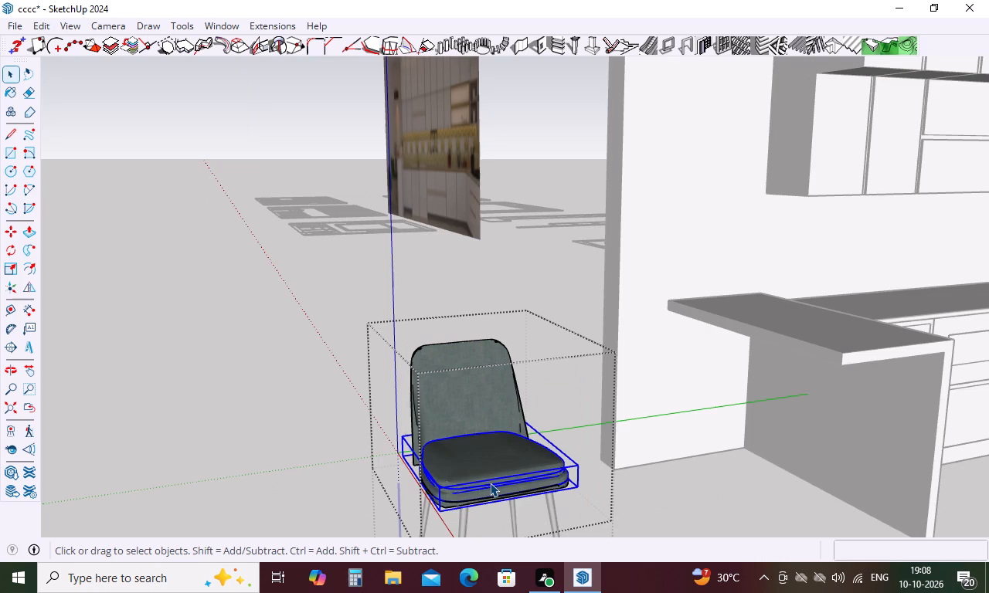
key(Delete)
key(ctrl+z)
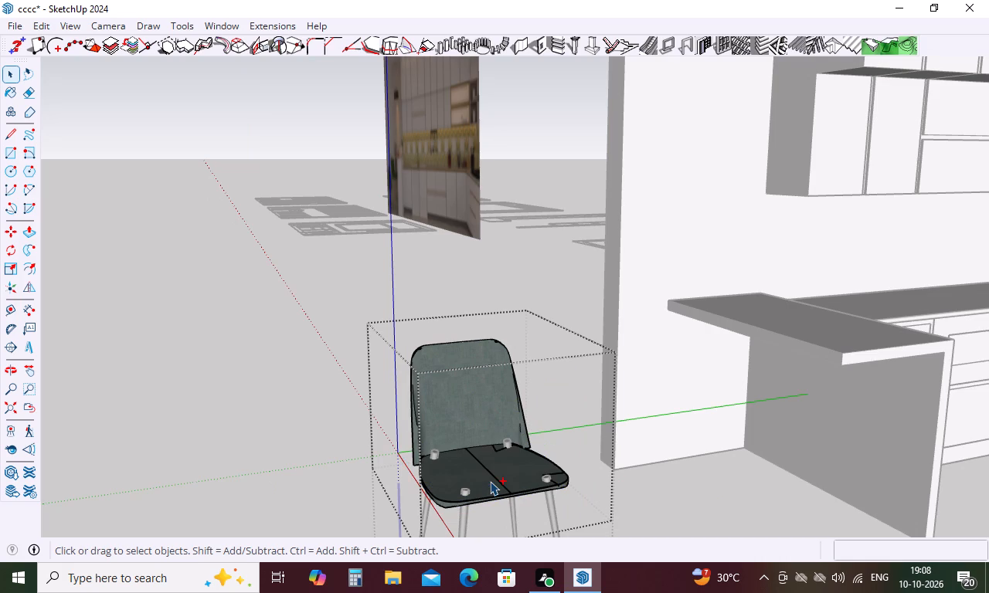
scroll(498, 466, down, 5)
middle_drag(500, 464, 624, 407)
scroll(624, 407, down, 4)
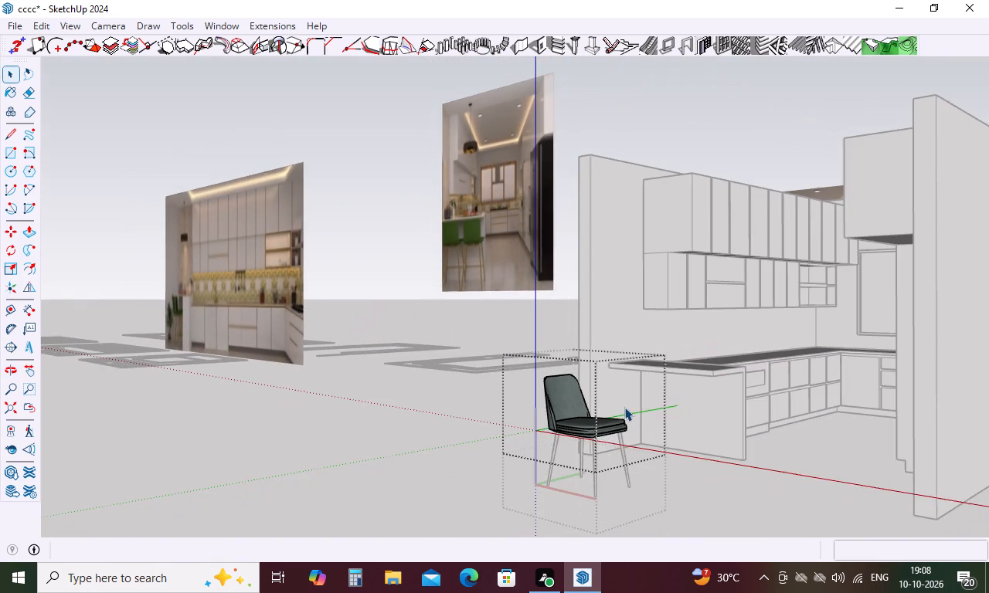
Exit the nested chair components and rotate the whole chair 90° on the floor about its base corner.
key(space)
click(665, 500)
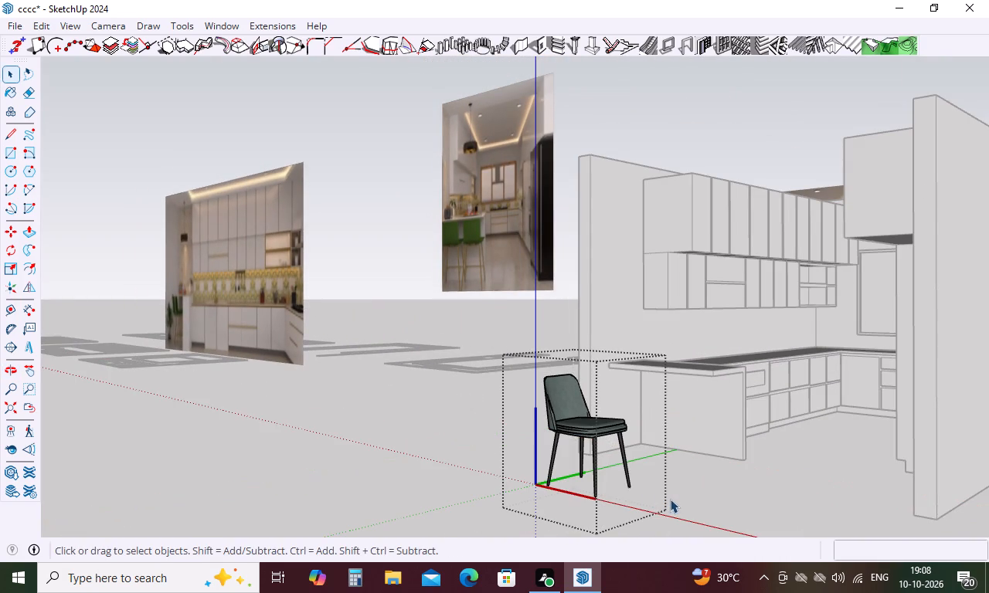
click(701, 496)
key(q)
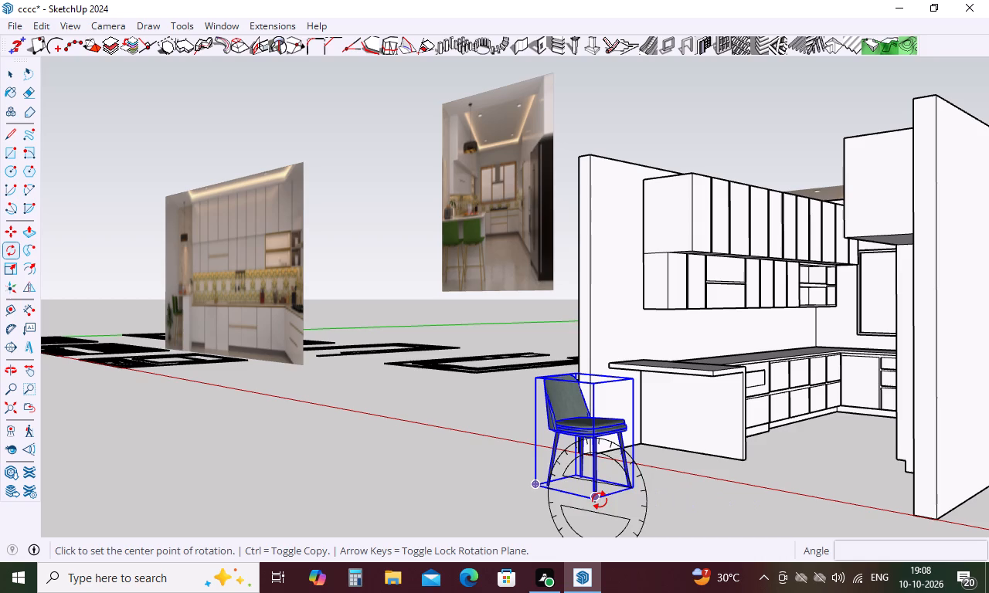
middle_drag(598, 502, 580, 524)
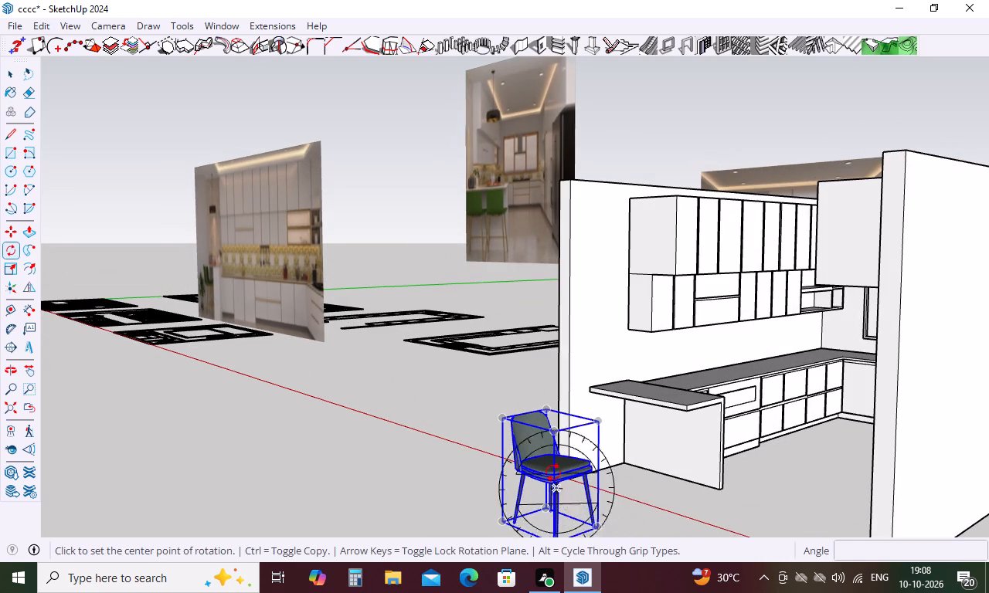
scroll(553, 472, down, 11)
scroll(536, 525, up, 13)
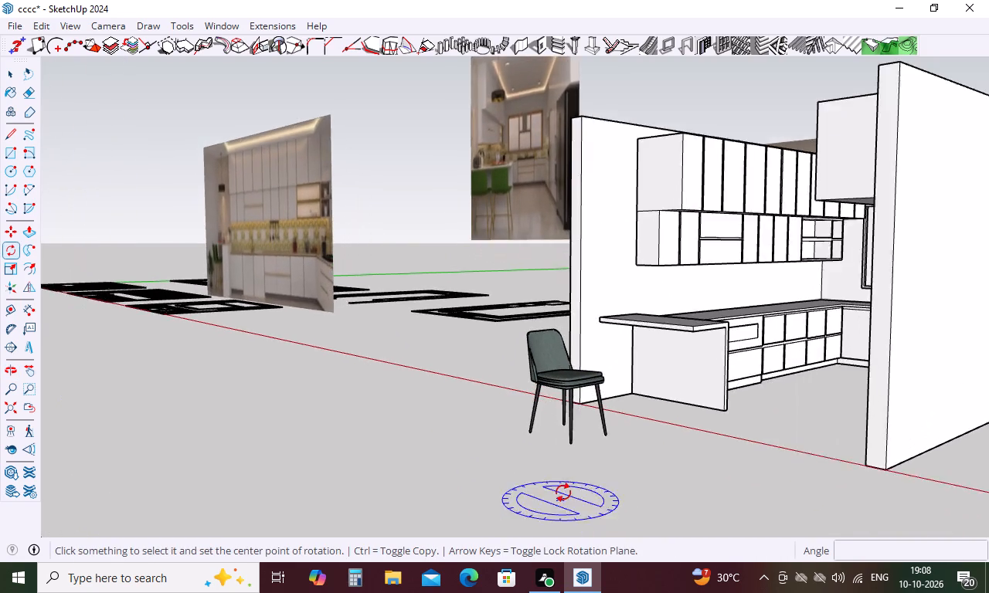
scroll(563, 493, up, 2)
click(581, 424)
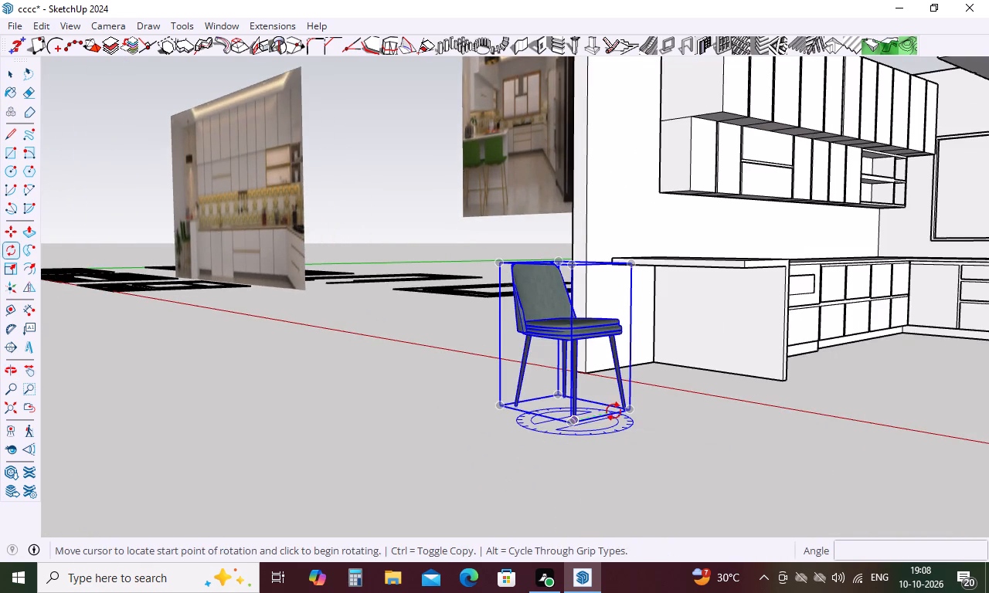
click(621, 409)
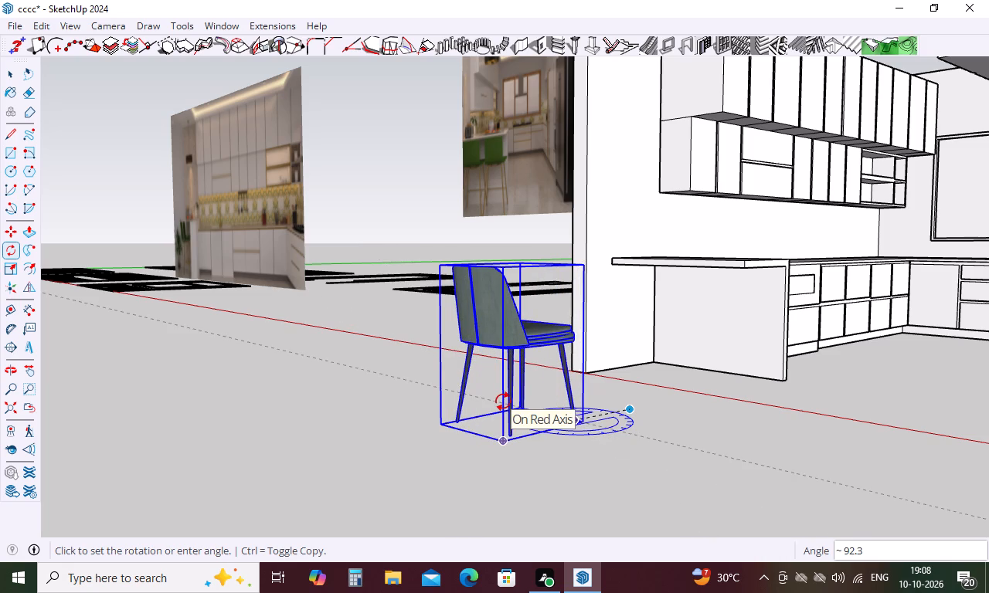
text(90)
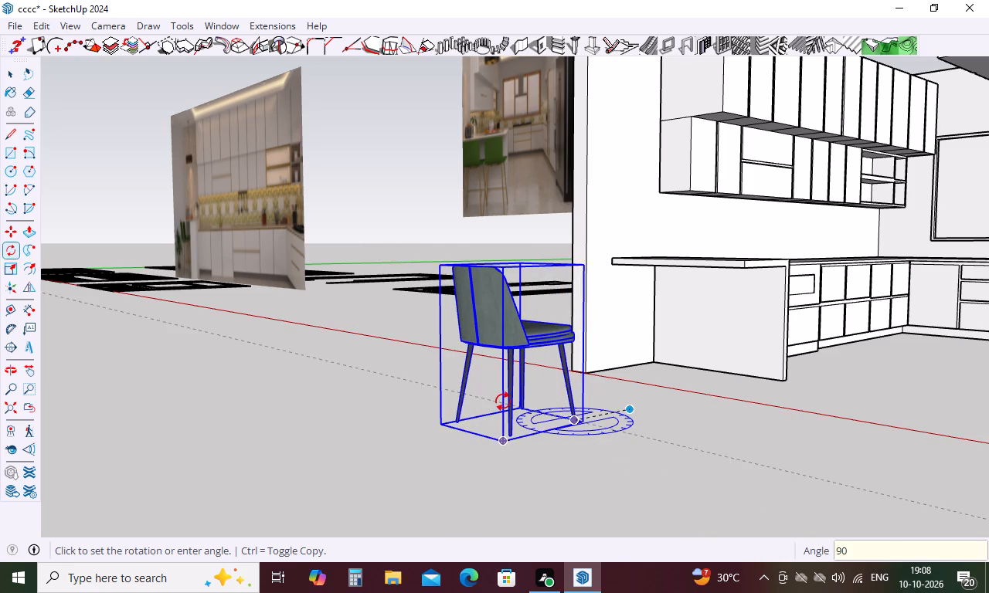
key(Return)
key(space)
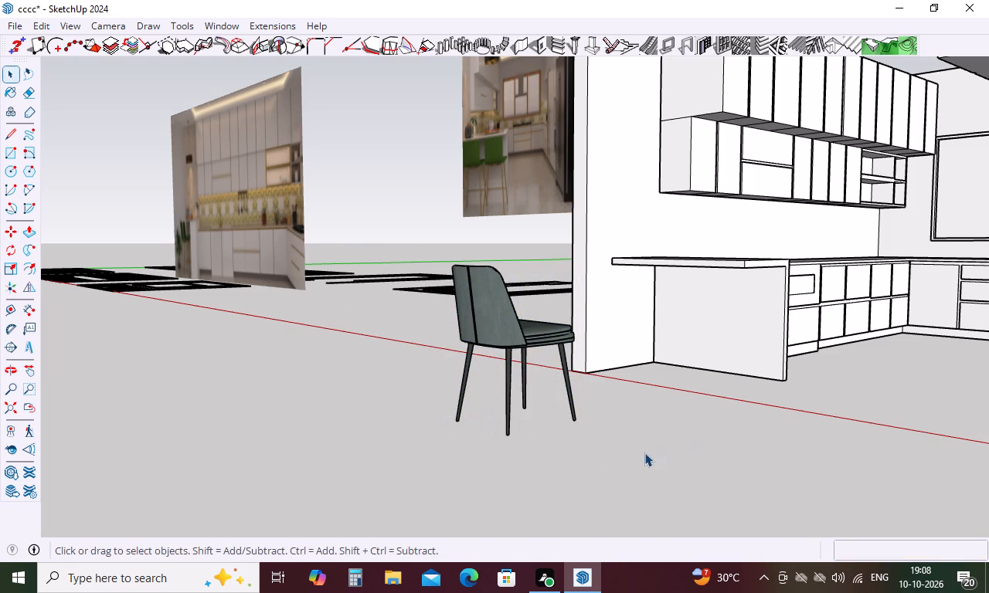
Scale the chair into a tall, narrow counter stool, using green/blue factors of 1.21, 1.49 and then reducing its footprint by about 0.89, 0.84.
scroll(632, 453, down, 4)
middle_drag(618, 445, 569, 520)
scroll(520, 431, down, 10)
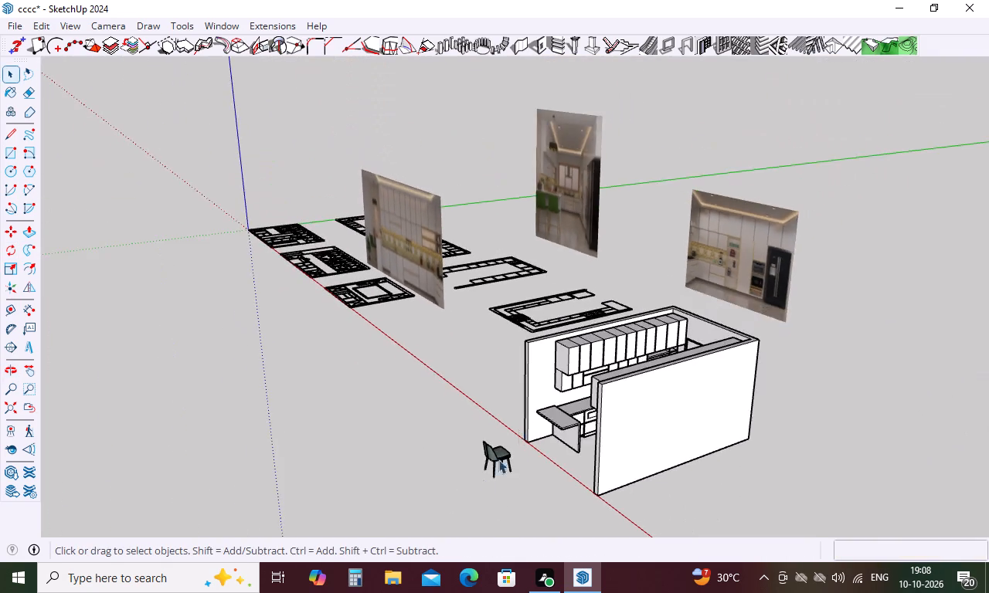
scroll(476, 493, up, 11)
click(546, 412)
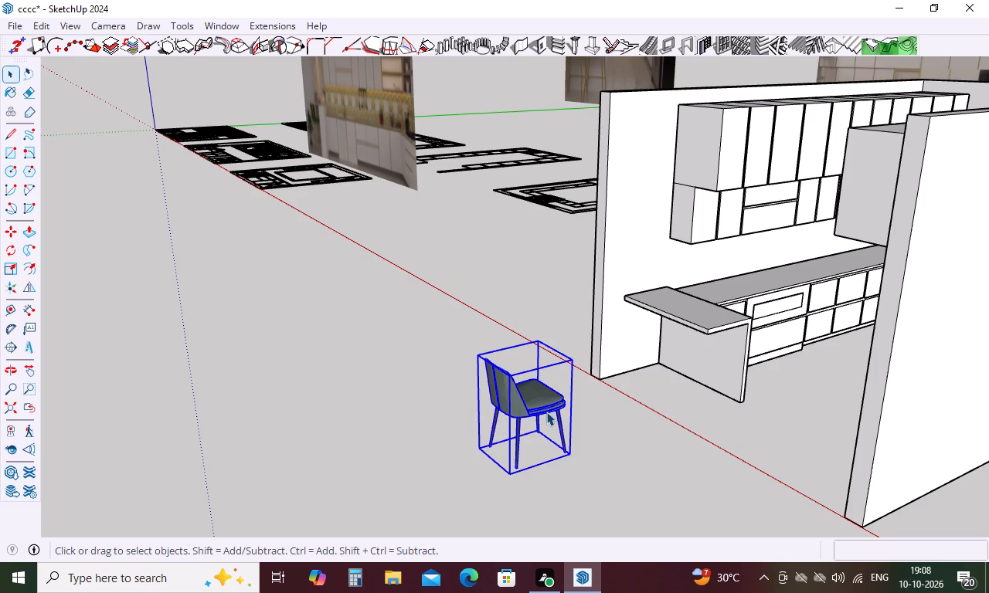
key(s)
scroll(541, 386, up, 6)
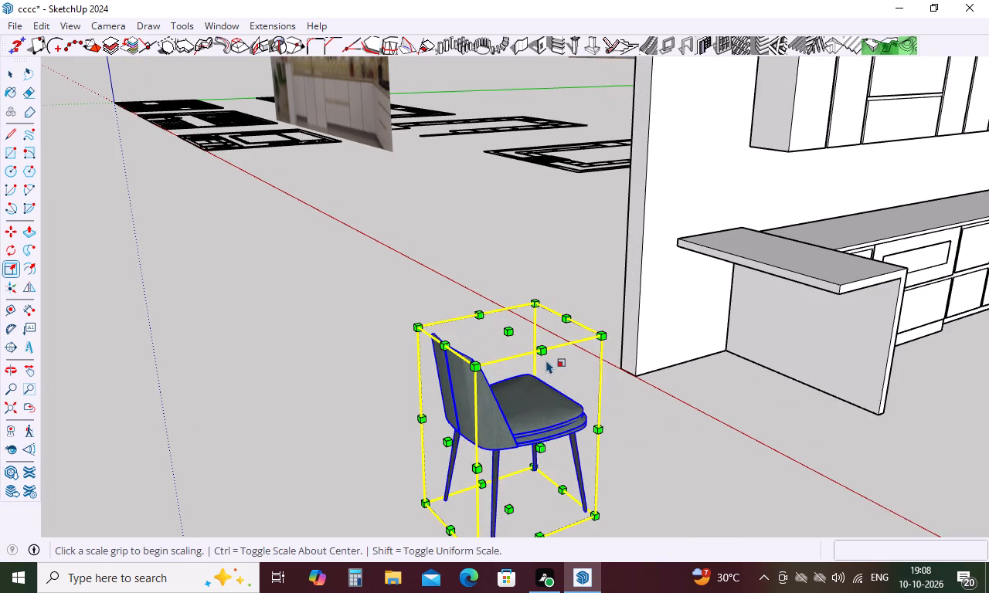
click(544, 352)
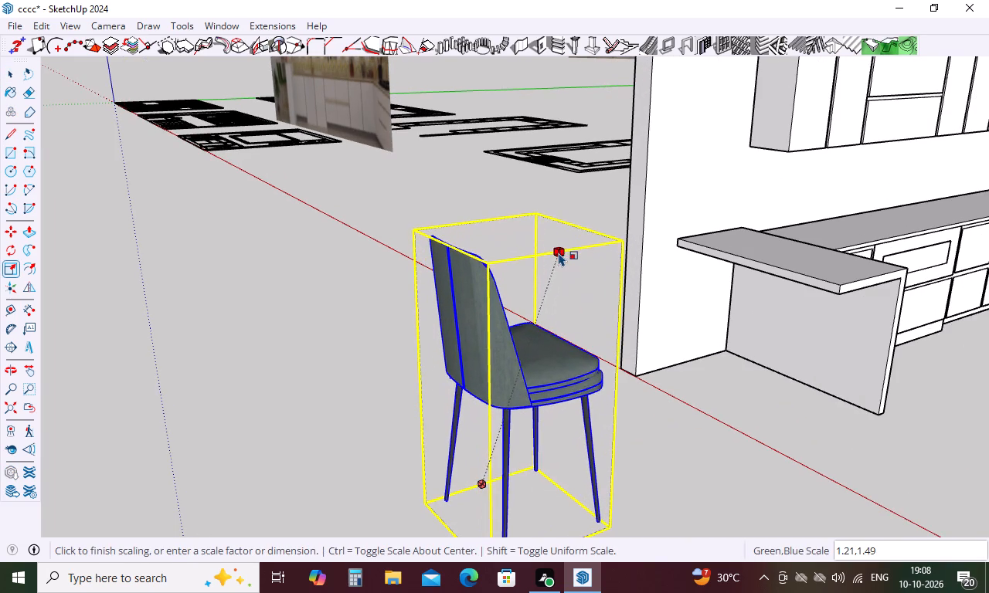
click(559, 252)
click(612, 395)
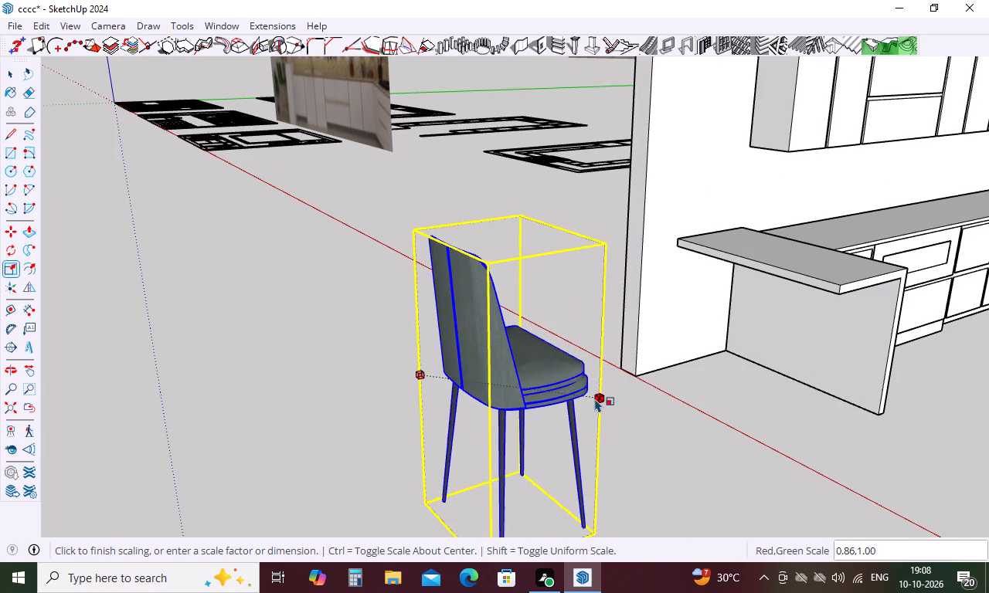
click(590, 401)
click(494, 427)
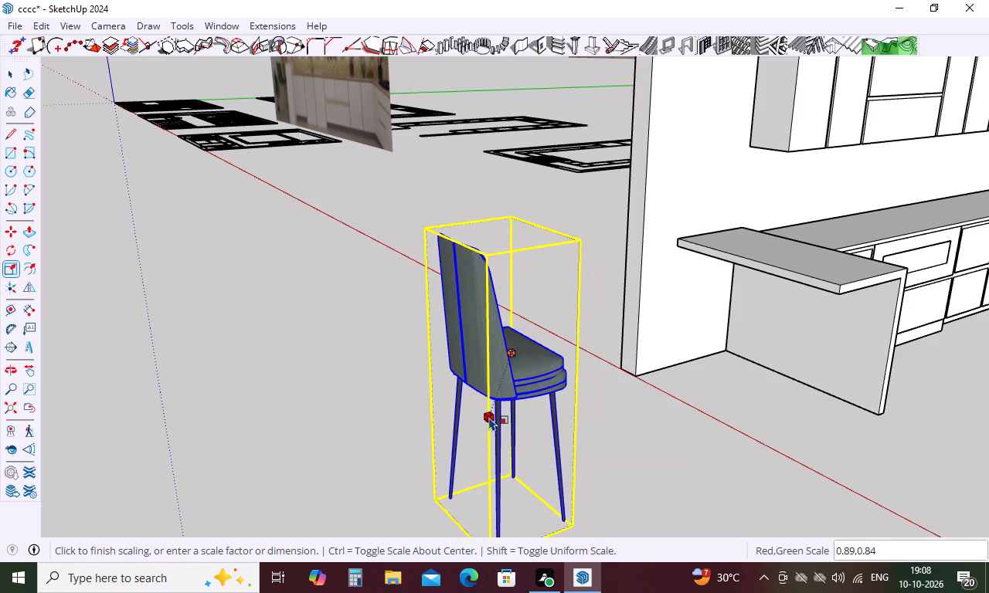
click(489, 417)
key(space)
click(669, 476)
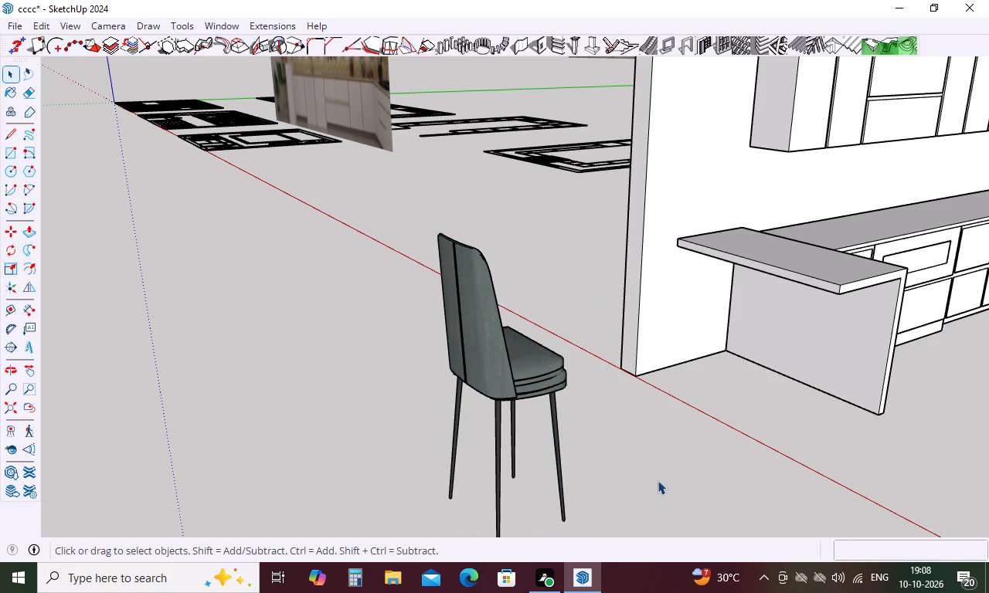
Move the chair about 5' 5" to the open side of the counter overhang, beside the end wall.
key(m)
click(568, 520)
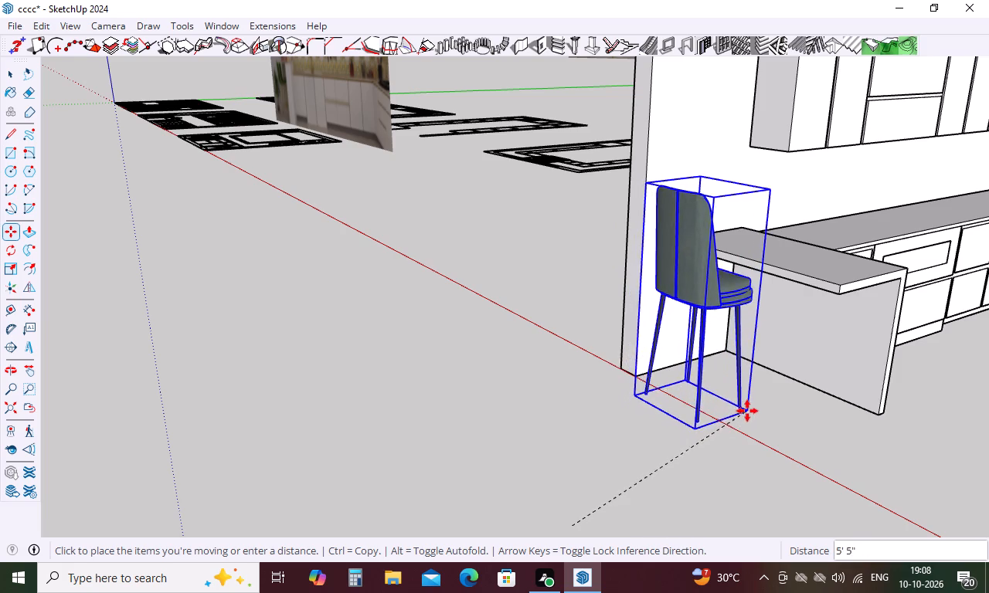
click(752, 398)
Scale the chair down at the counter to about 0.81 of its height, with a green factor of about -0.20.
middle_drag(741, 401, 741, 400)
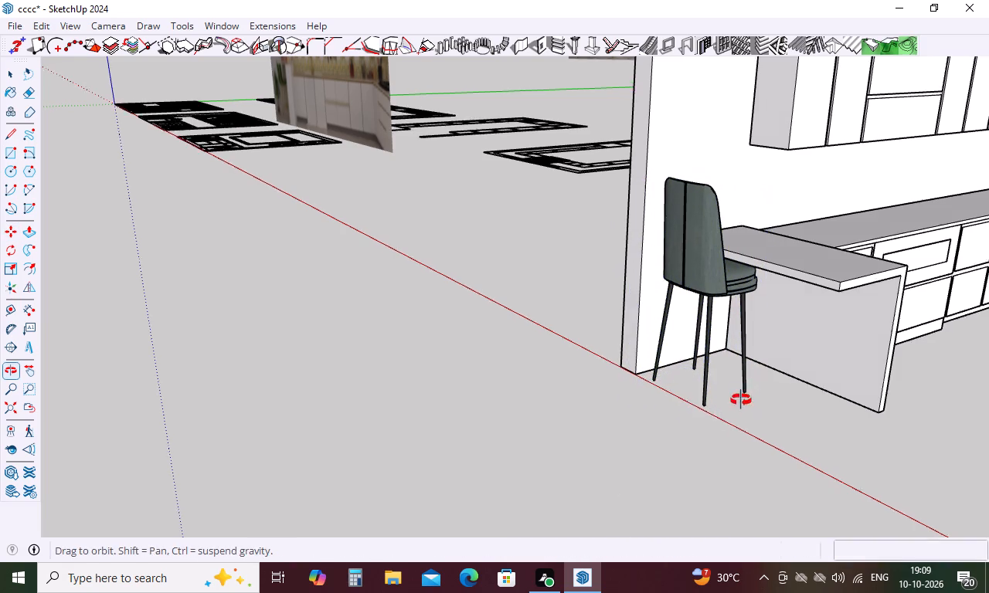
middle_drag(741, 400, 685, 419)
scroll(606, 429, up, 8)
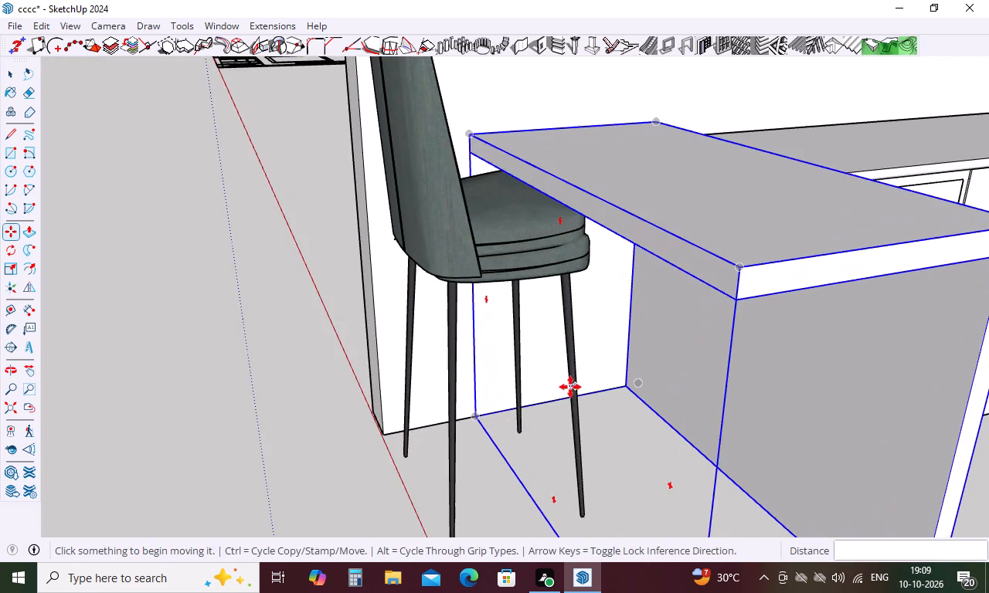
scroll(570, 387, down, 9)
middle_drag(569, 381, 528, 366)
scroll(514, 363, up, 5)
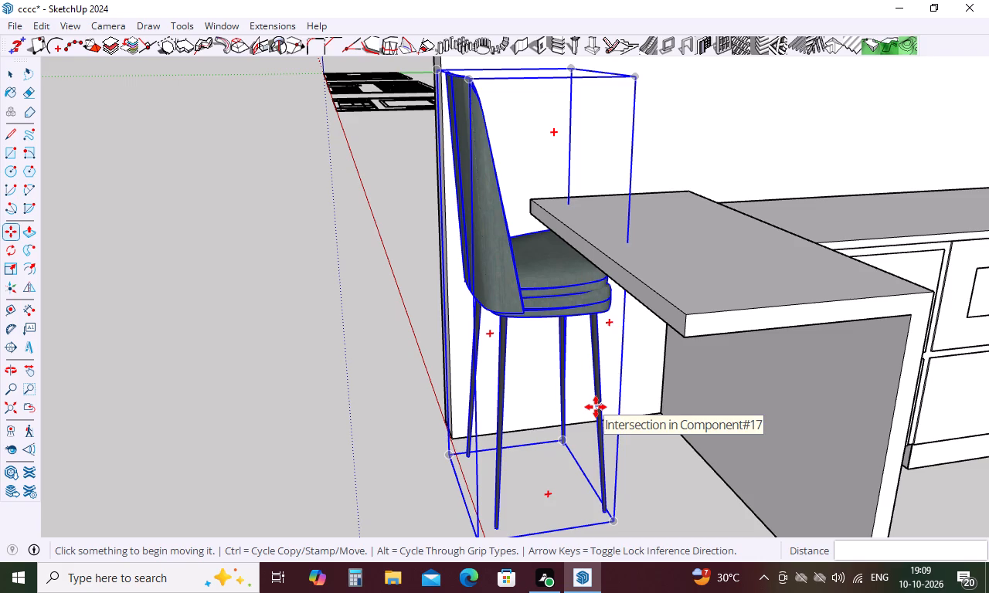
key(s)
scroll(576, 364, down, 5)
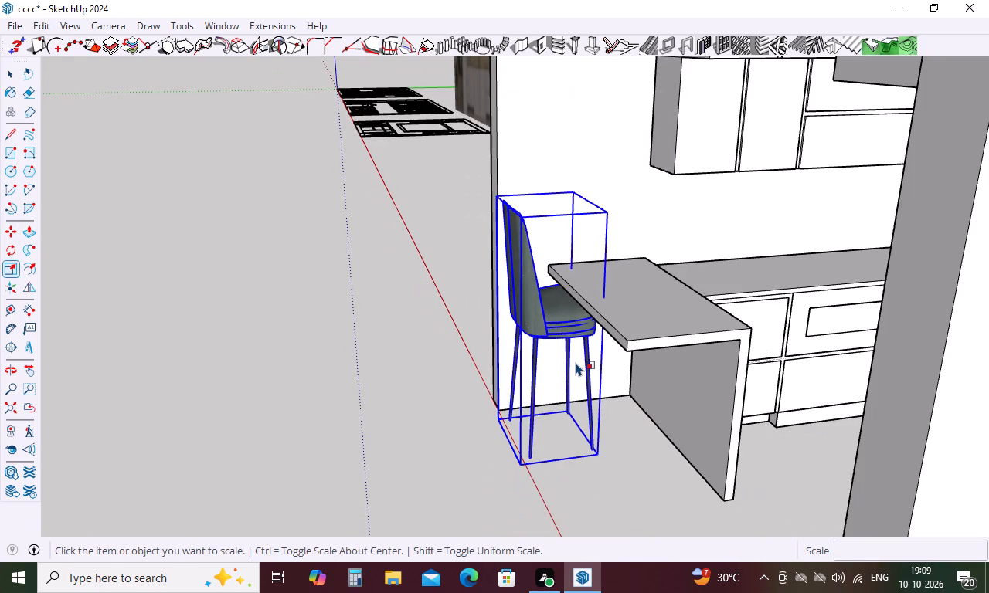
key(Escape)
click(548, 328)
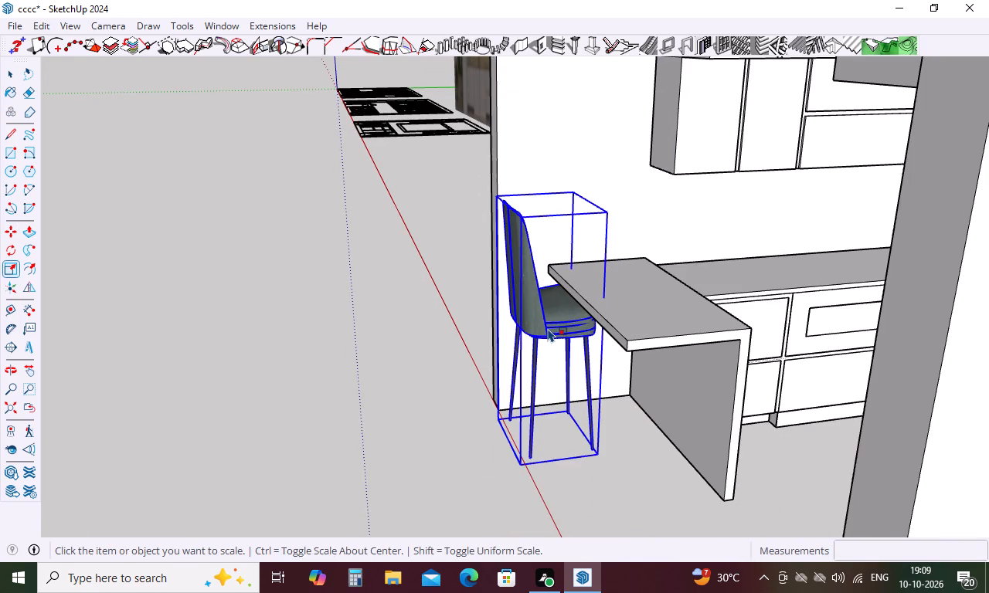
click(600, 337)
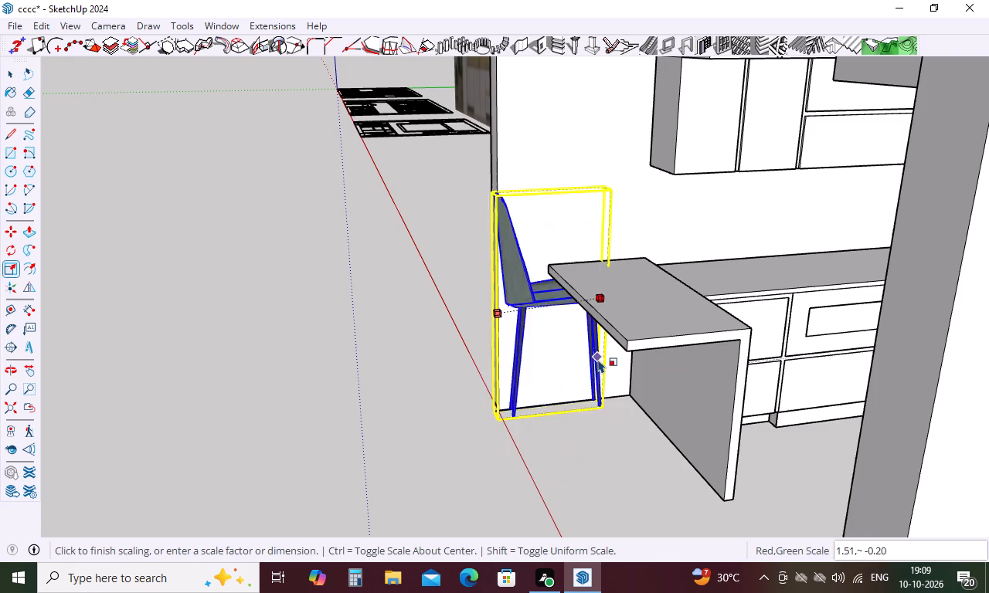
key(Escape)
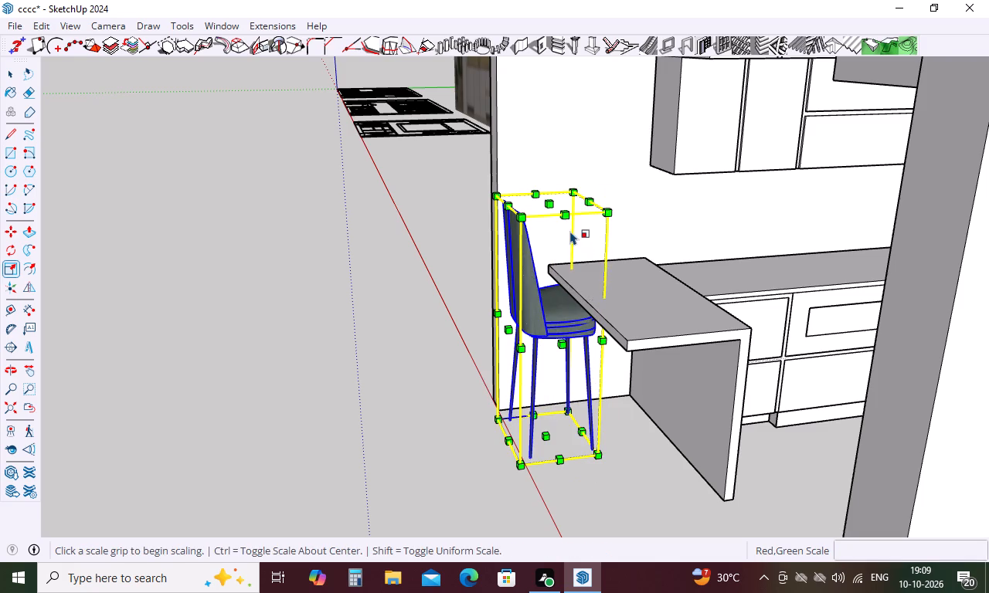
click(567, 212)
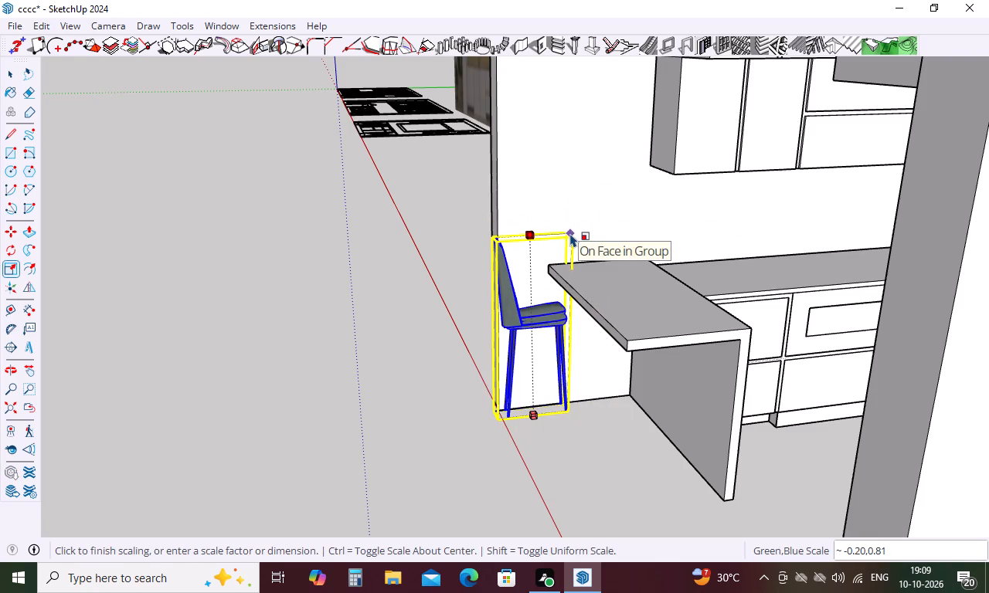
click(570, 233)
key(space)
Move the flattened chair a short distance in from the wall's end toward the counter's side panel.
key(m)
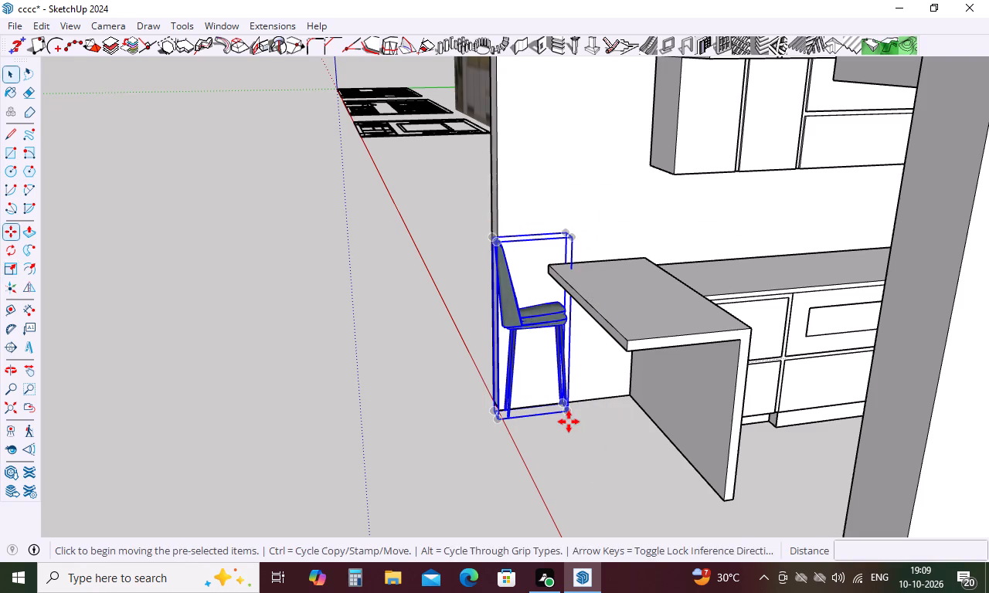
click(567, 414)
click(591, 420)
Widen the flattened chair's footprint to stool proportions with red/green scale factors of about 1.20, 3.33.
middle_drag(593, 425, 667, 448)
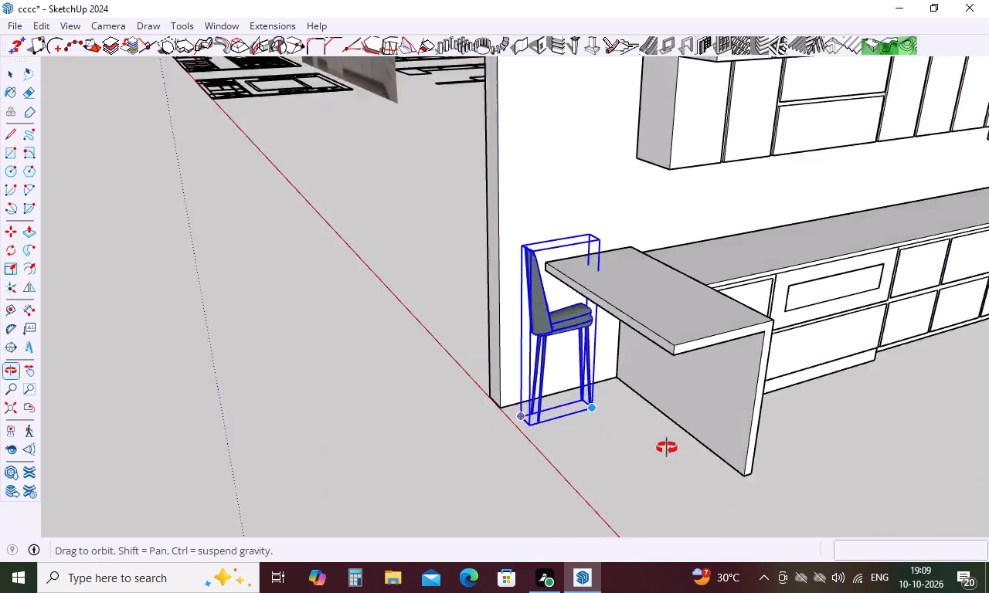
middle_drag(667, 448, 827, 439)
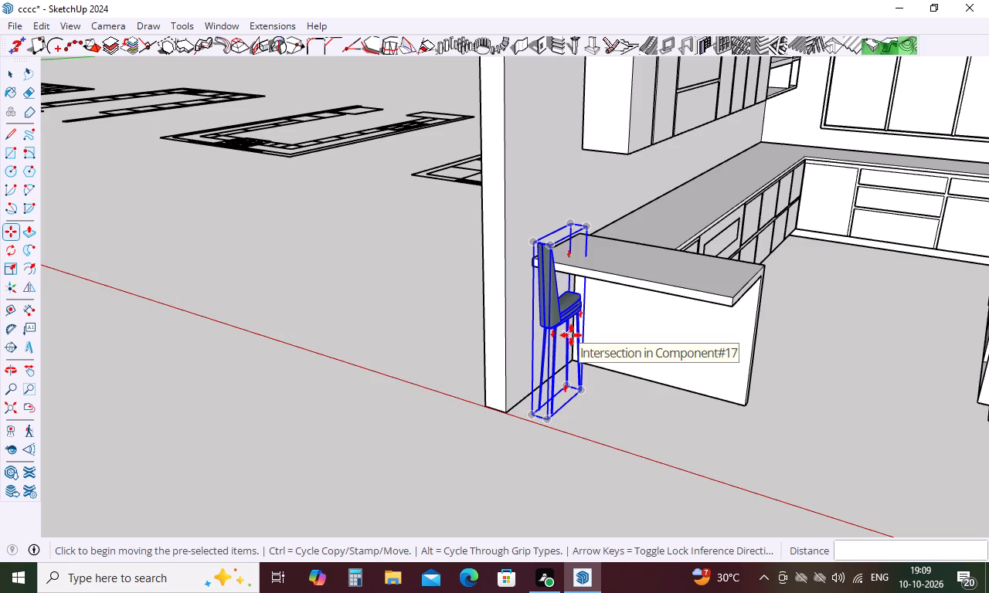
key(s)
click(556, 341)
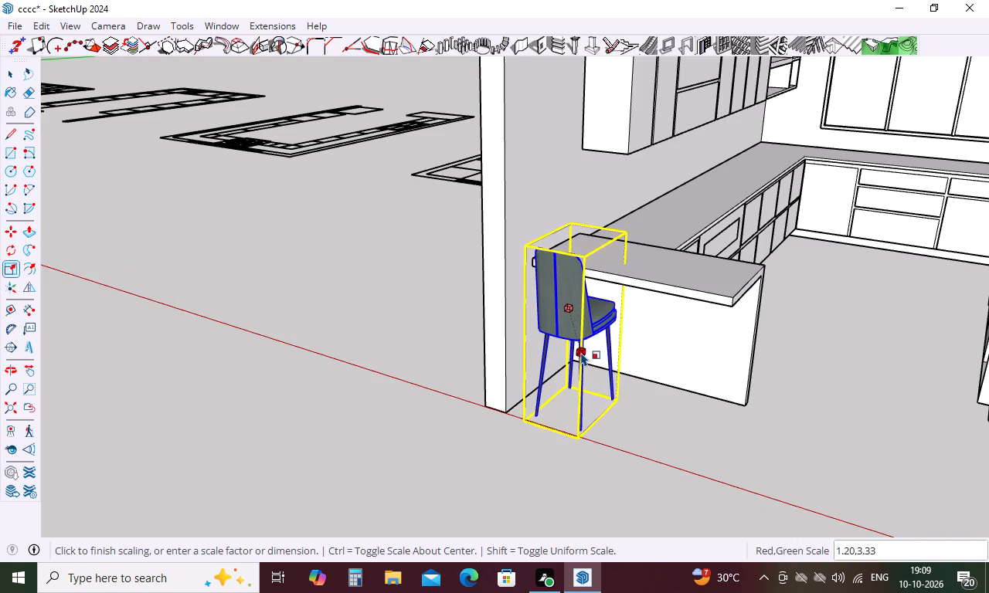
click(581, 352)
middle_drag(701, 354, 556, 382)
scroll(443, 385, up, 4)
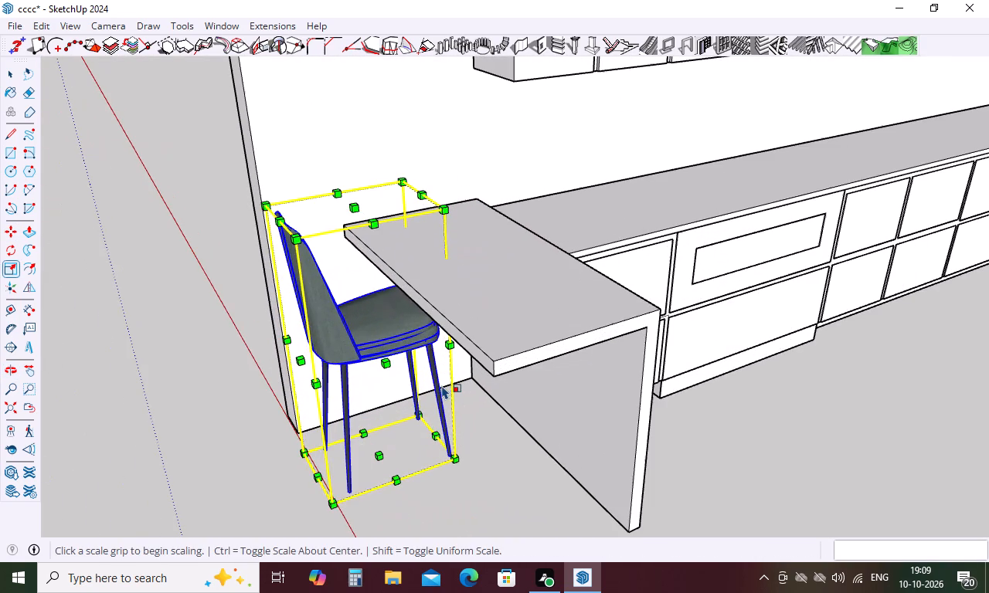
key(space)
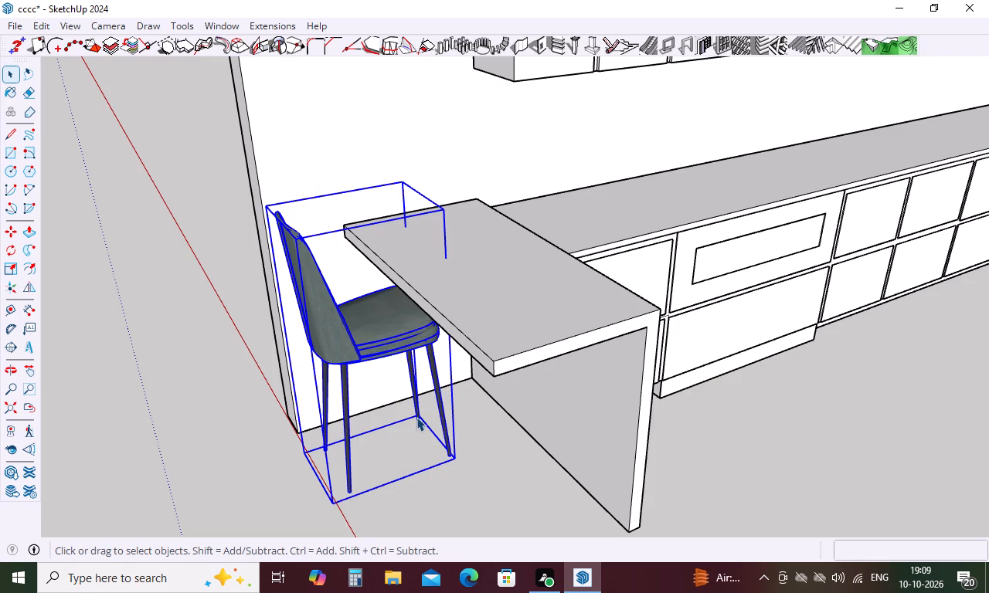
Move the widened chair slightly further in under the counter overhang.
key(m)
click(452, 453)
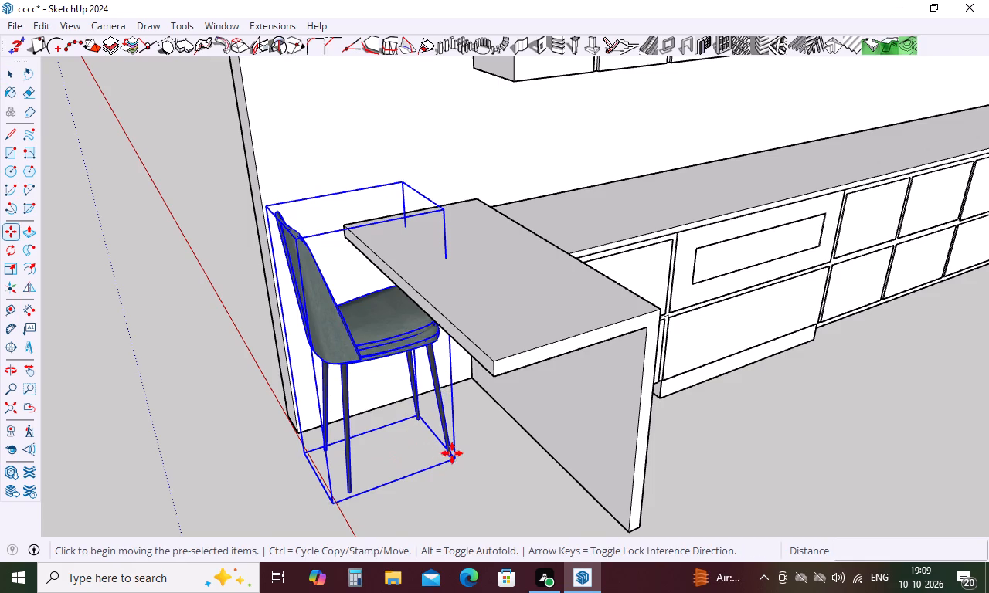
click(472, 448)
Copy the chair about 1' 8" along the red axis to seat a second one beside it at the counter.
middle_drag(496, 440, 630, 408)
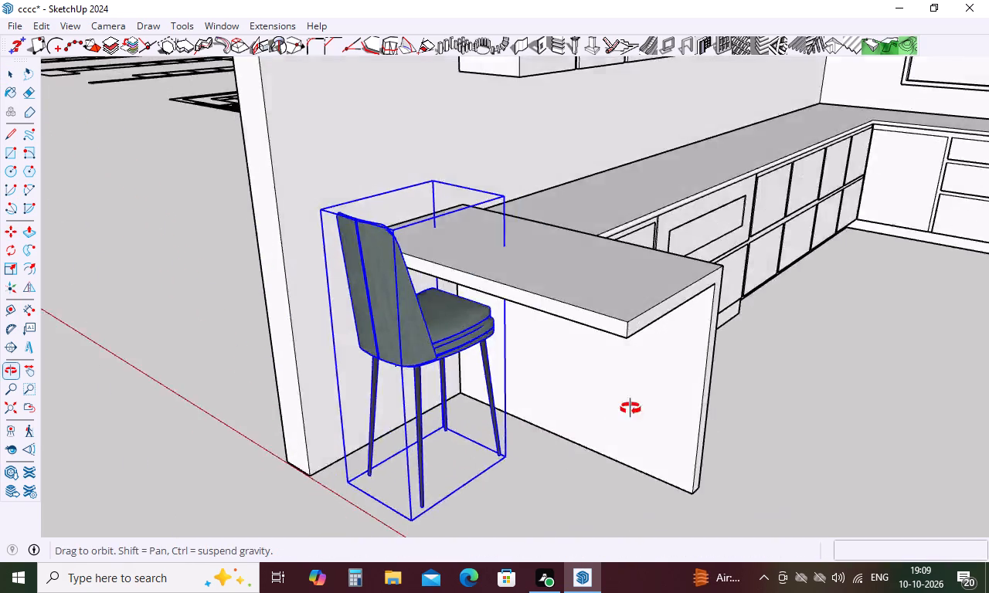
middle_drag(630, 408, 767, 386)
click(460, 498)
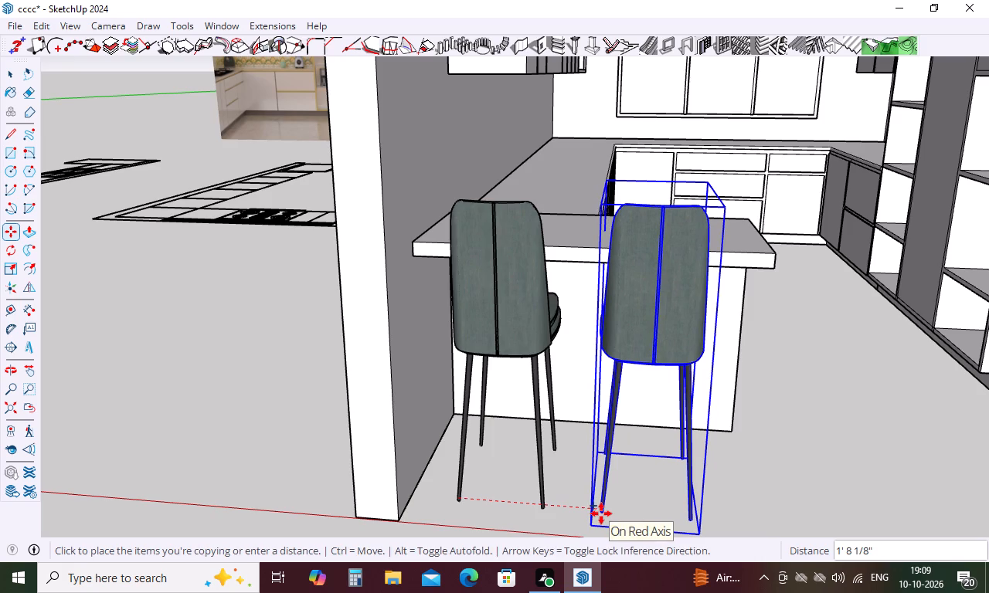
click(601, 513)
key(space)
click(831, 435)
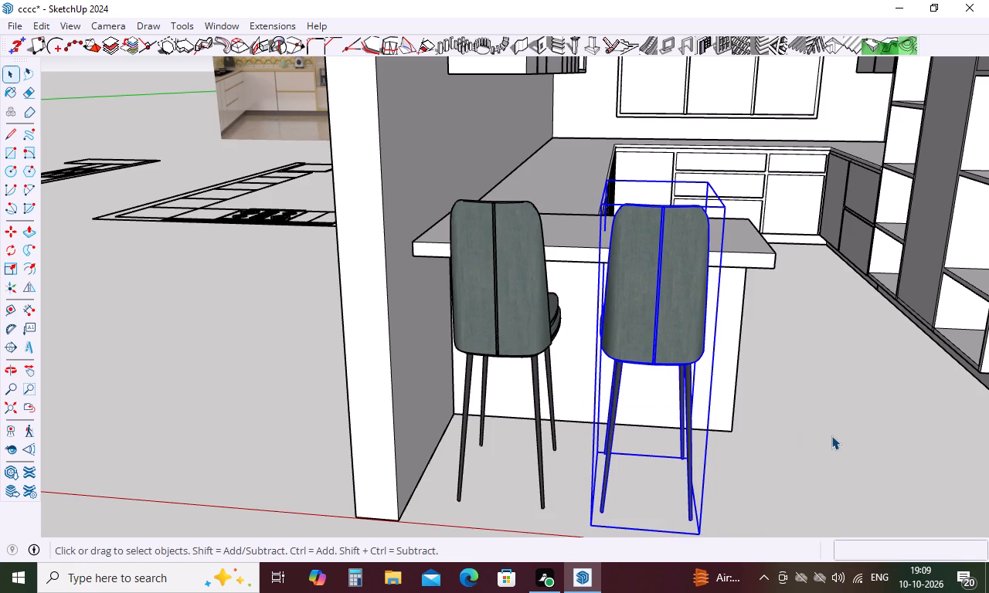
scroll(624, 385, down, 4)
middle_drag(697, 371, 574, 385)
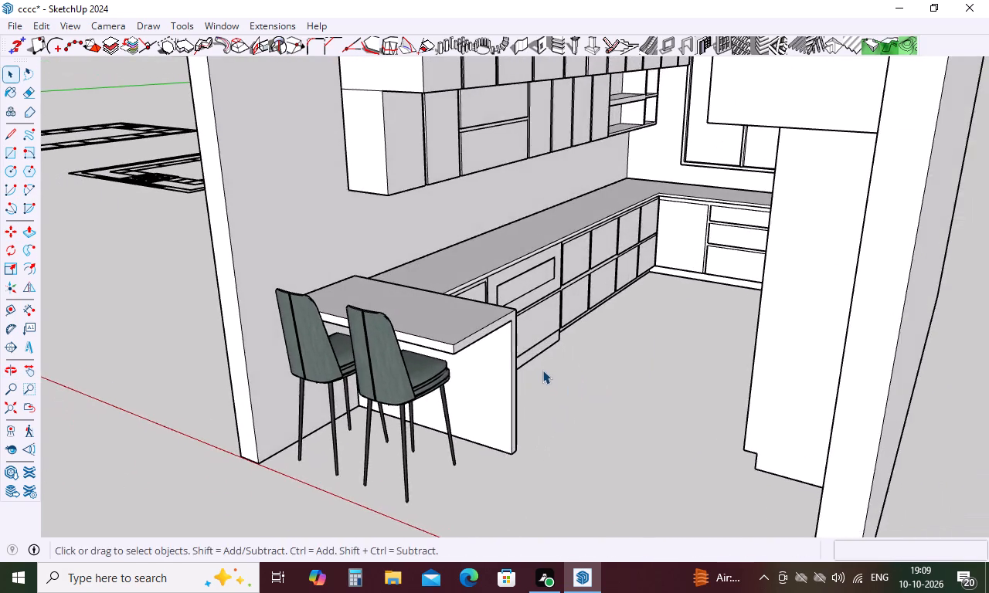
Review the whole kitchen with its two counter chairs alongside the reference images.
scroll(542, 370, down, 5)
middle_drag(542, 370, 557, 408)
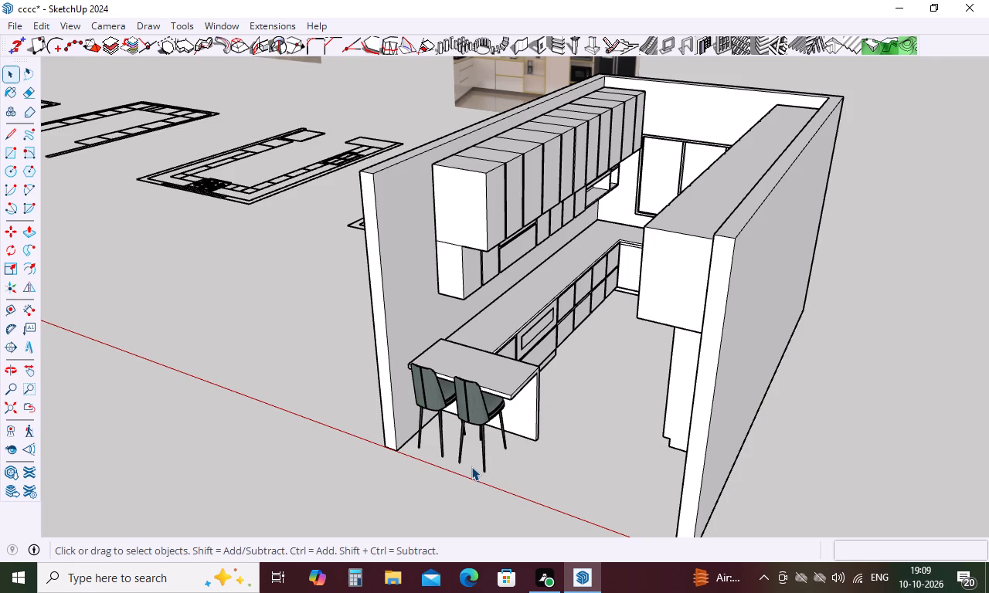
middle_drag(599, 391, 644, 368)
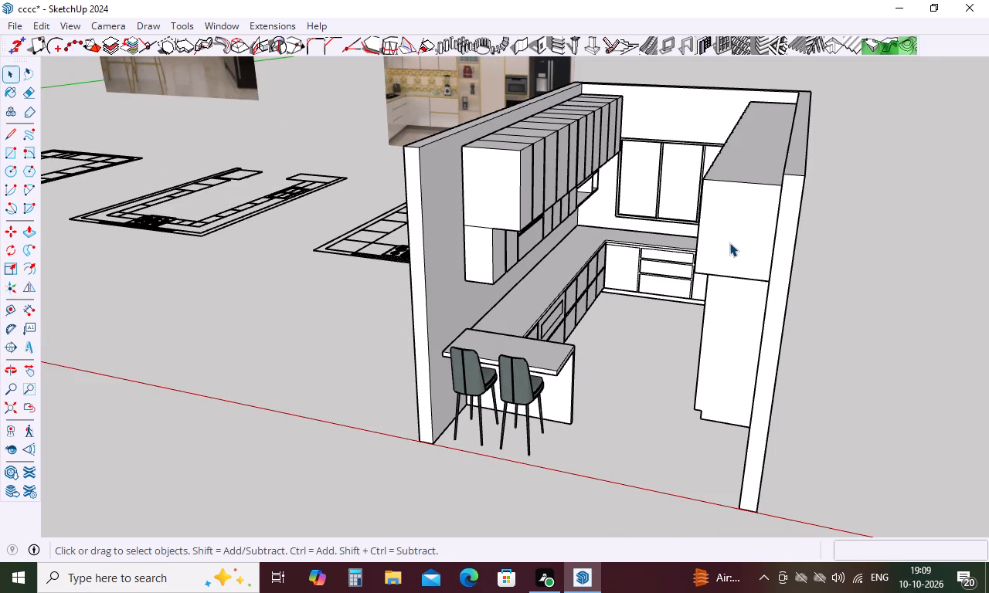
scroll(729, 242, down, 15)
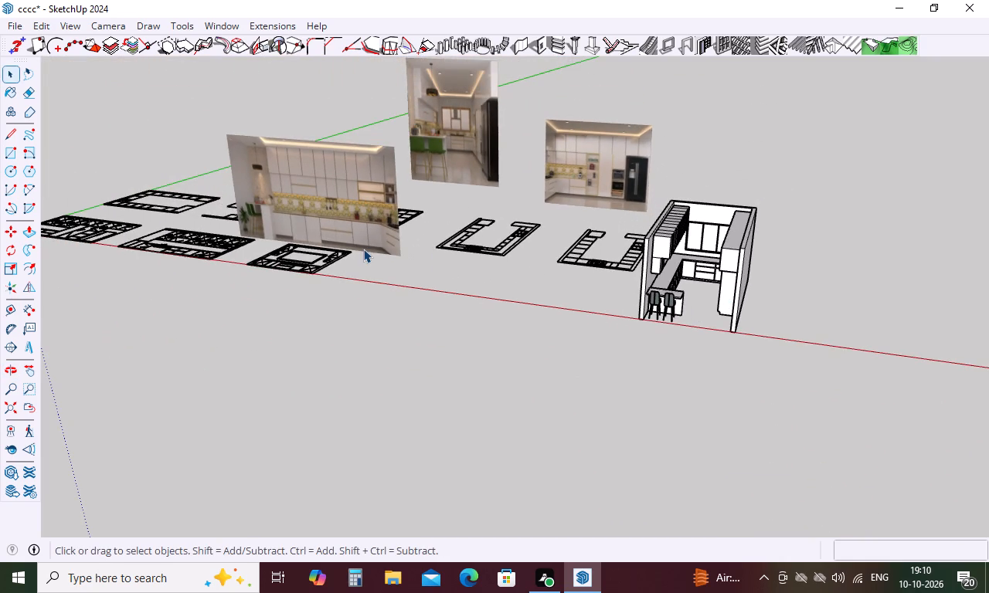
scroll(355, 233, up, 7)
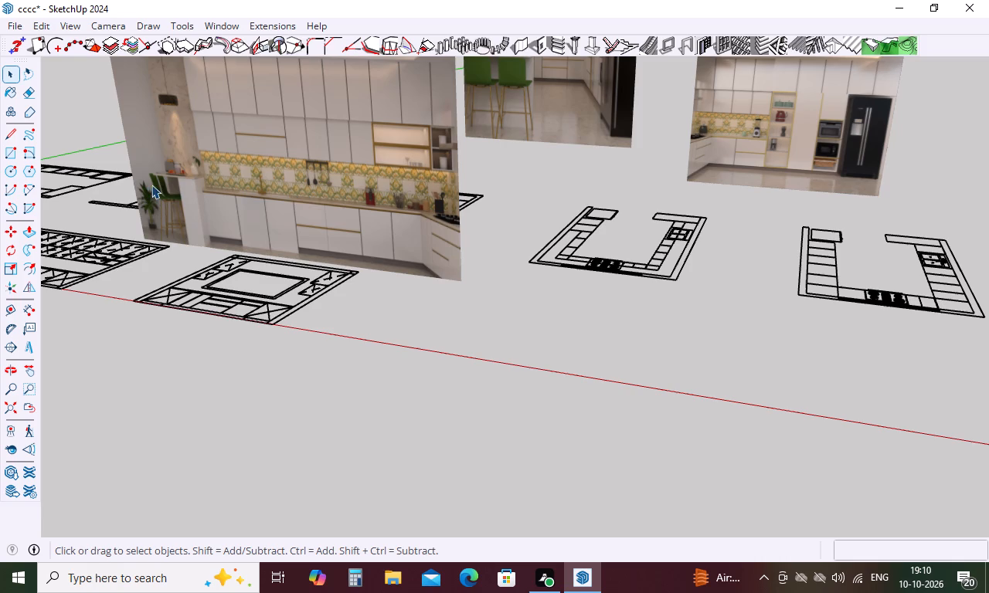
scroll(280, 203, down, 9)
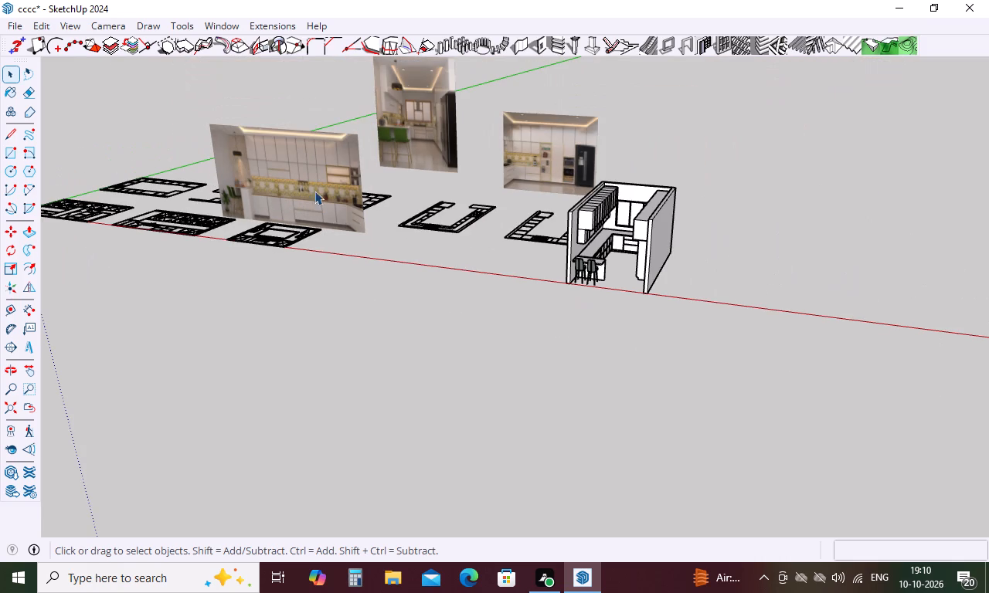
scroll(623, 219, up, 5)
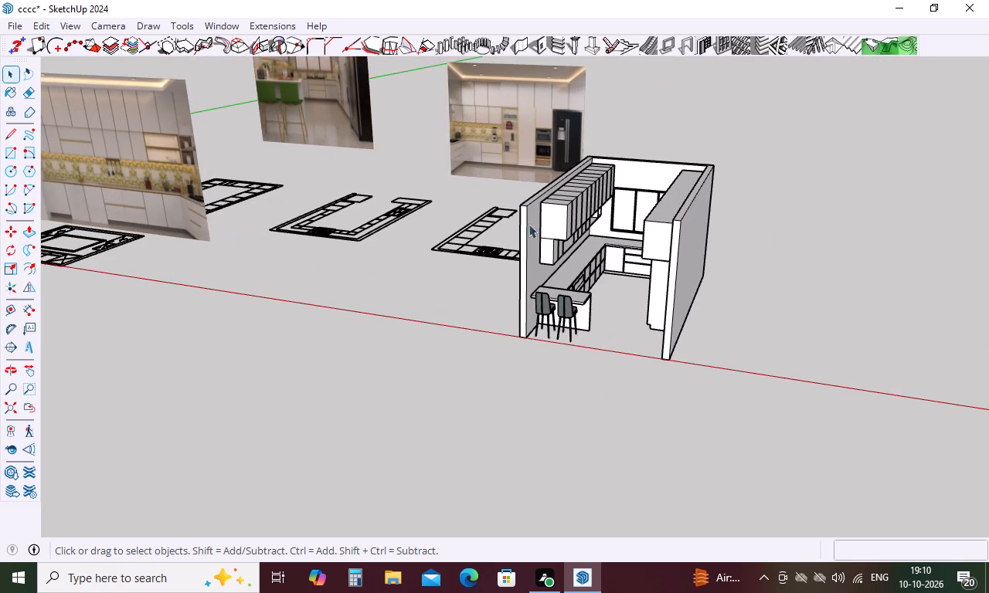
scroll(359, 252, down, 5)
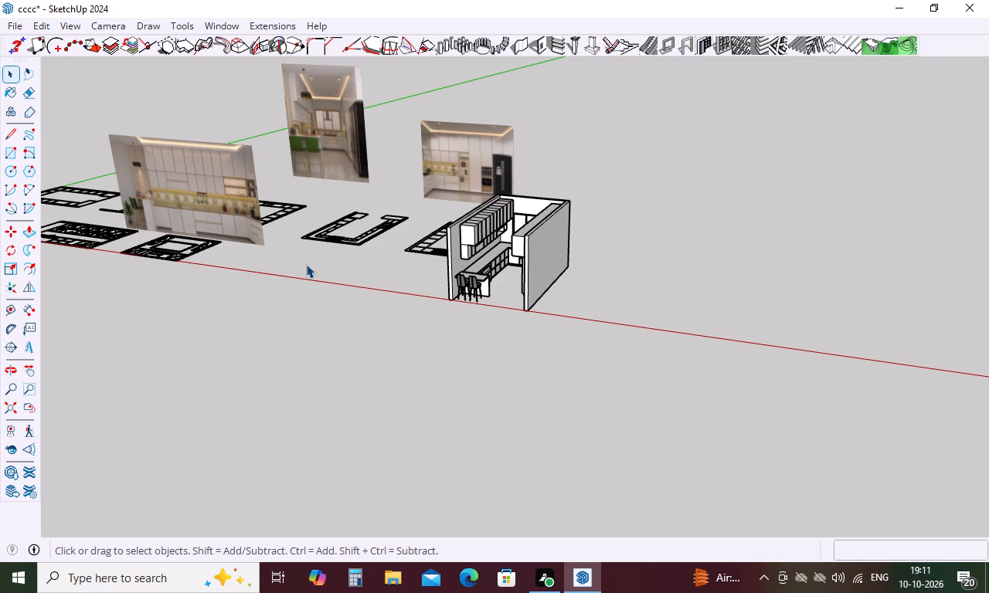
Inspect the two counter chairs up close and from around, checking their backs, legs and fit under the counter.
scroll(464, 282, up, 20)
middle_drag(479, 294, 599, 310)
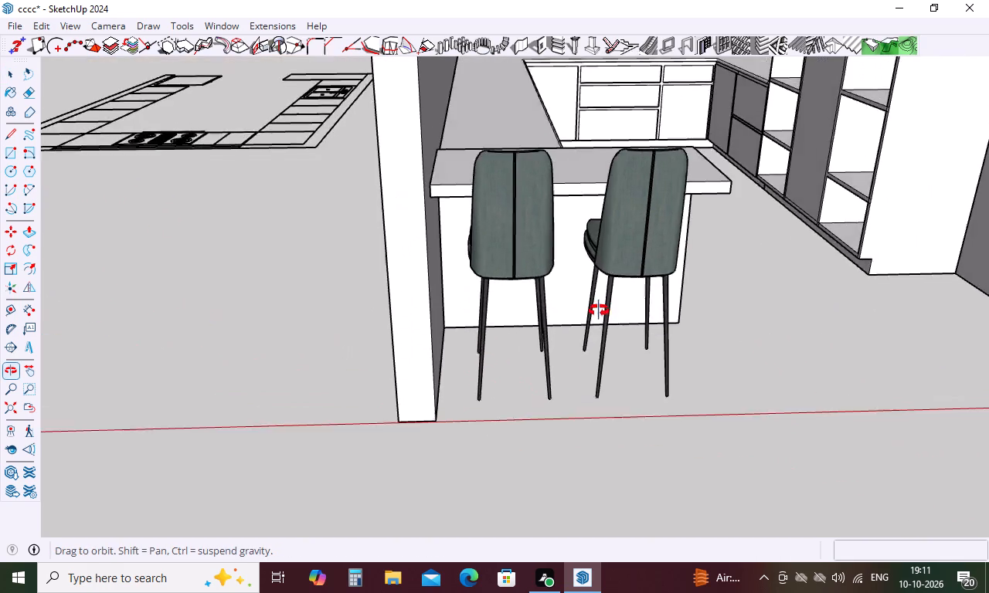
middle_drag(599, 310, 482, 369)
scroll(542, 341, up, 5)
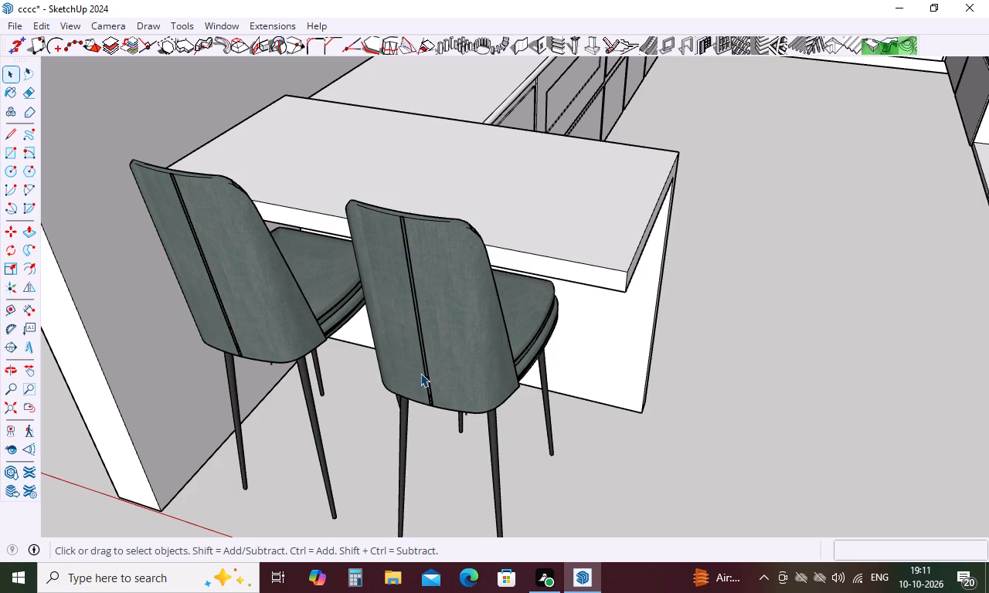
scroll(420, 368, up, 5)
middle_drag(420, 368, 477, 266)
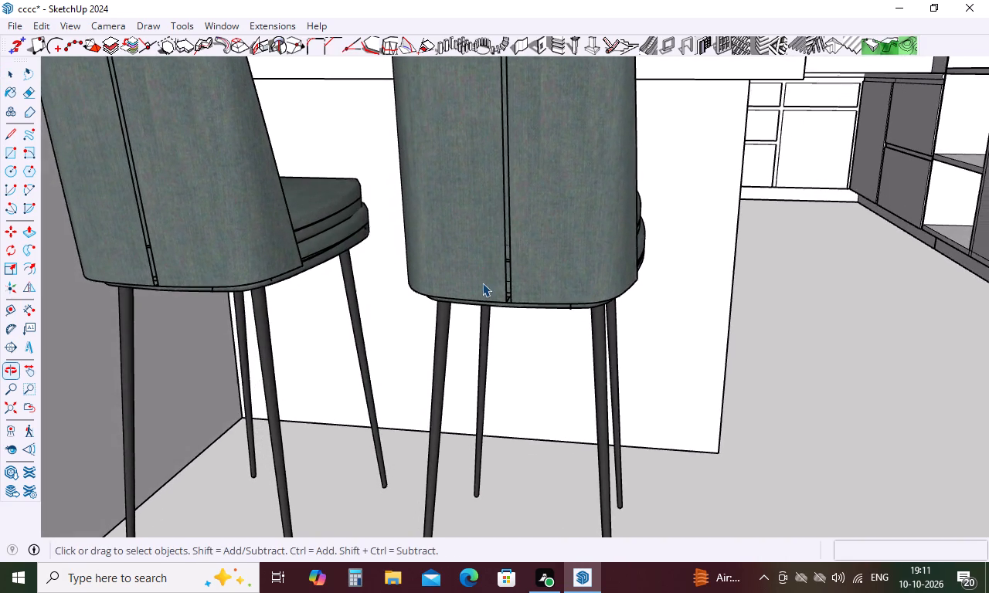
scroll(483, 284, up, 14)
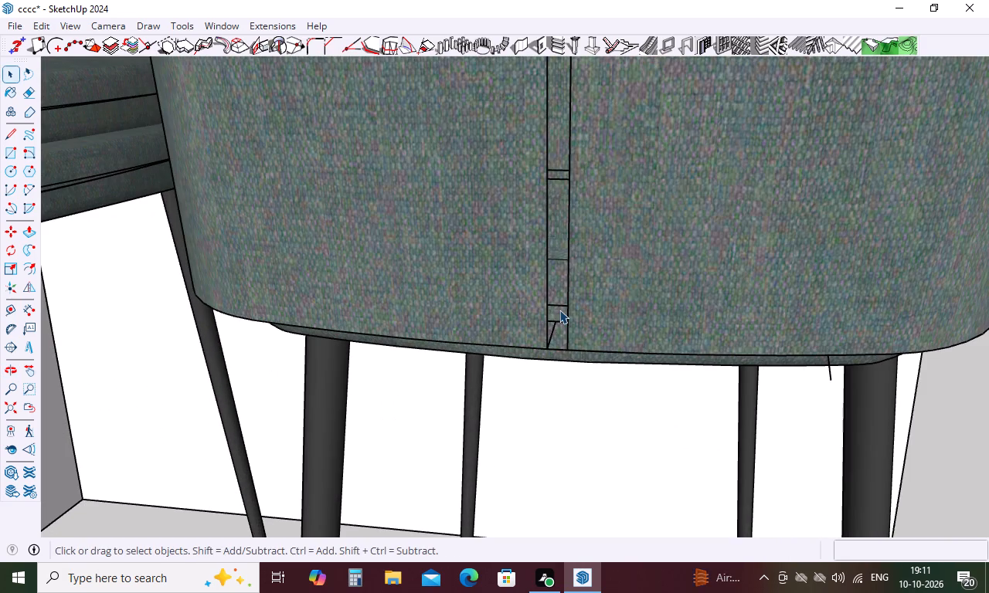
scroll(532, 318, down, 18)
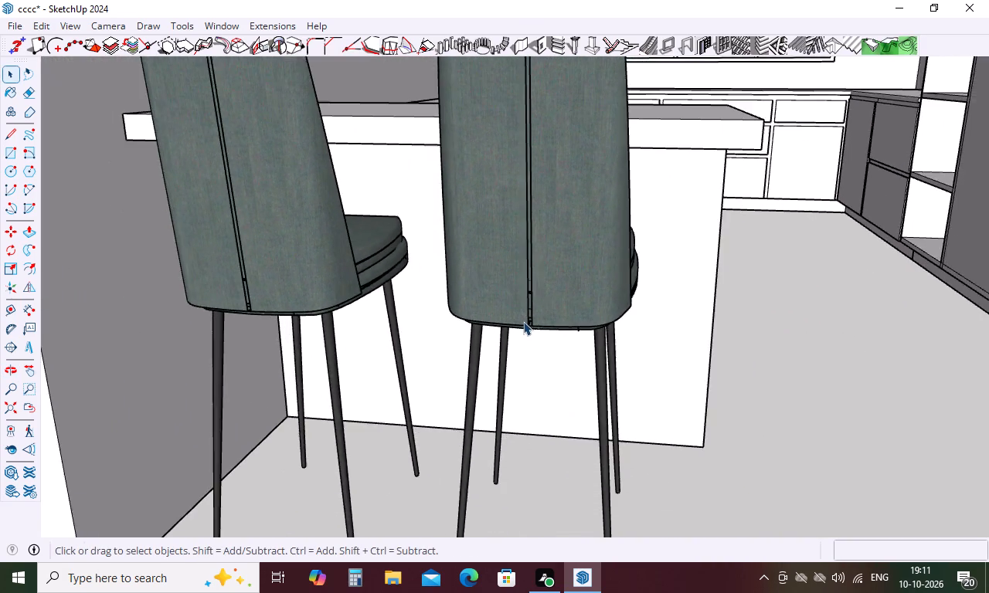
scroll(523, 321, down, 5)
middle_drag(534, 318, 193, 388)
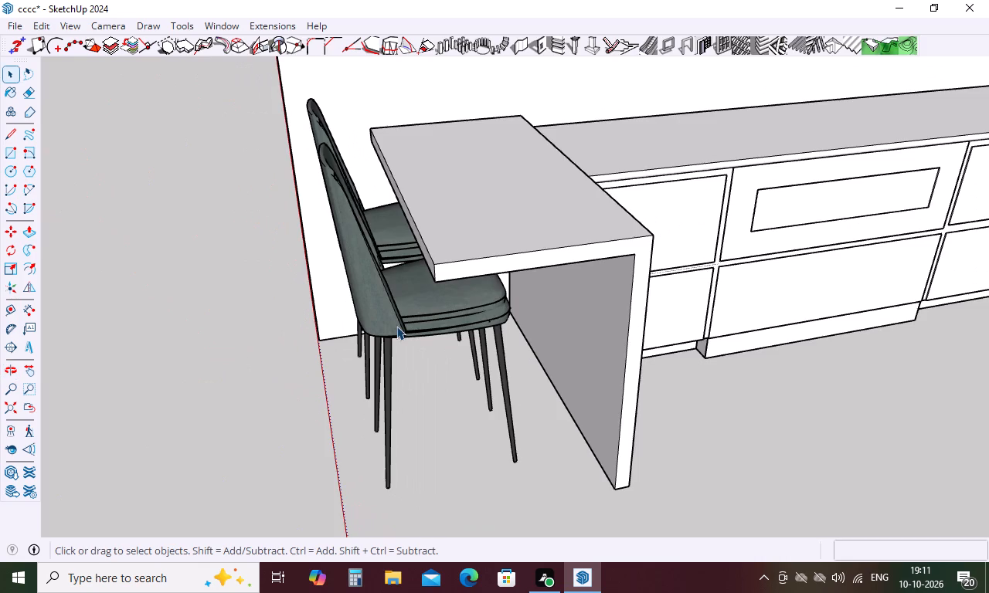
scroll(396, 326, down, 9)
middle_drag(399, 326, 559, 322)
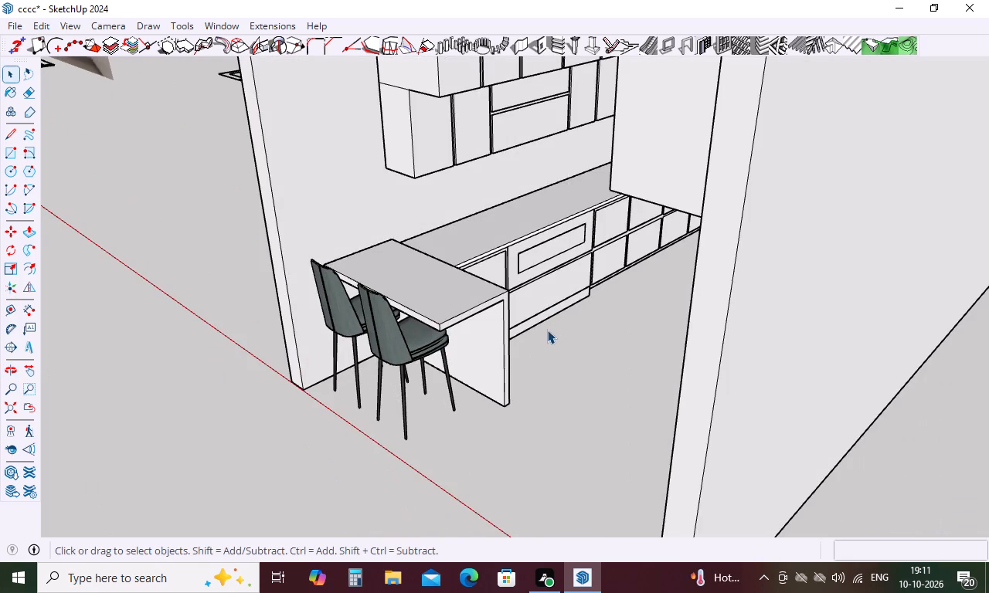
scroll(539, 338, down, 4)
middle_drag(539, 338, 695, 341)
scroll(712, 329, down, 5)
middle_drag(712, 329, 765, 290)
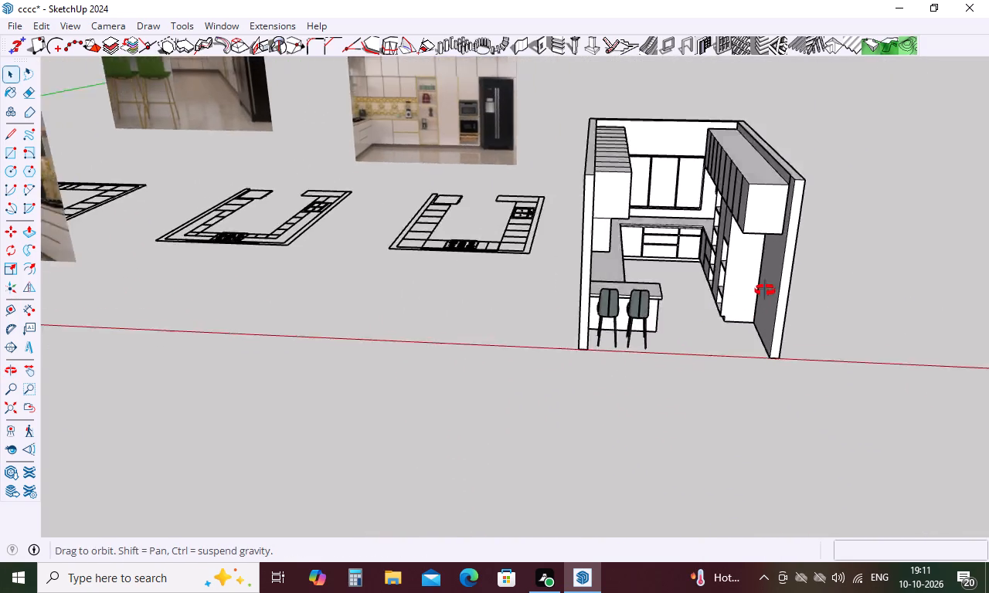
middle_drag(765, 290, 786, 305)
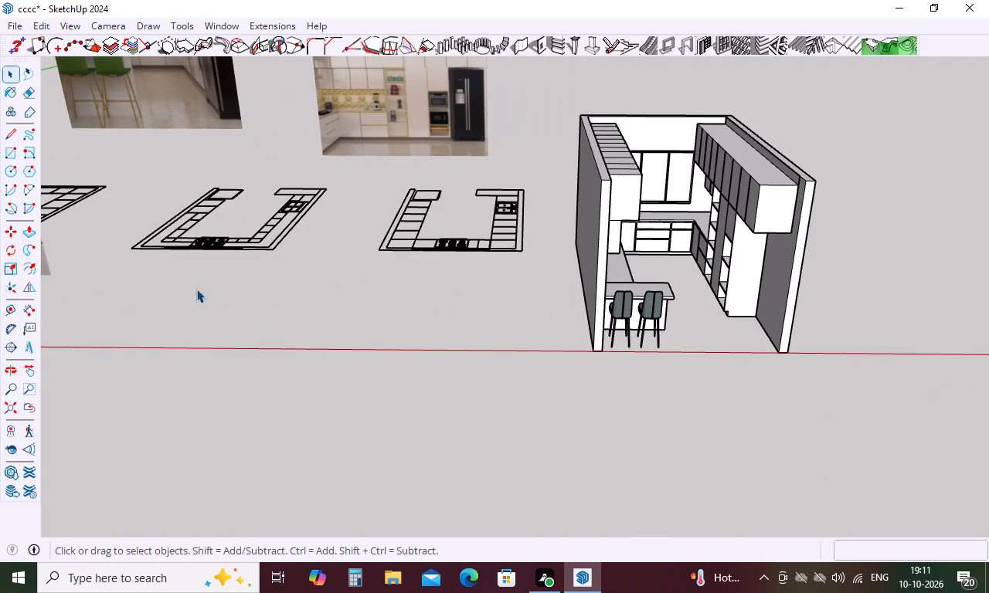
Search 3D Warehouse for fridge.
click(234, 28)
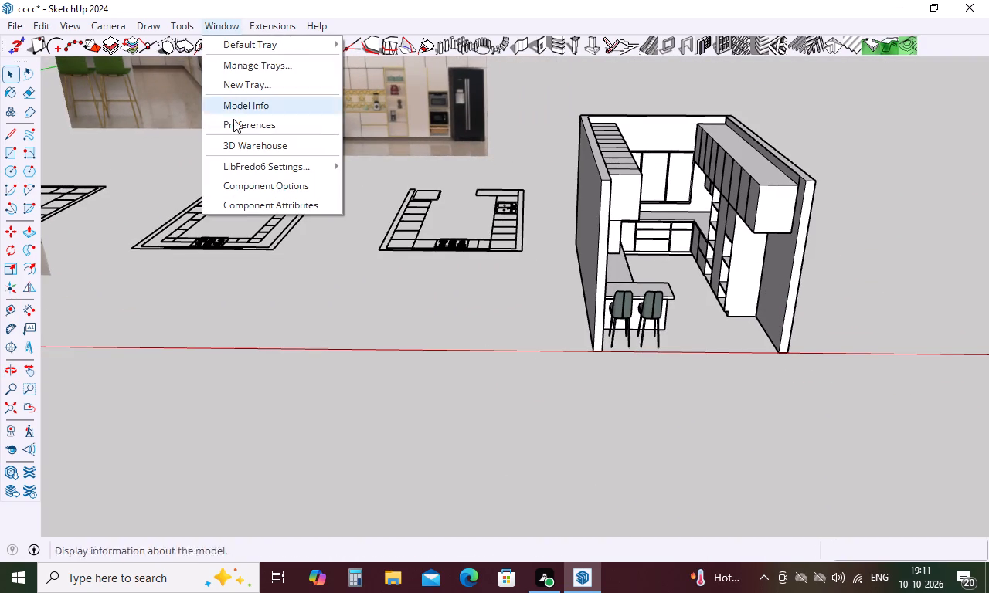
click(233, 139)
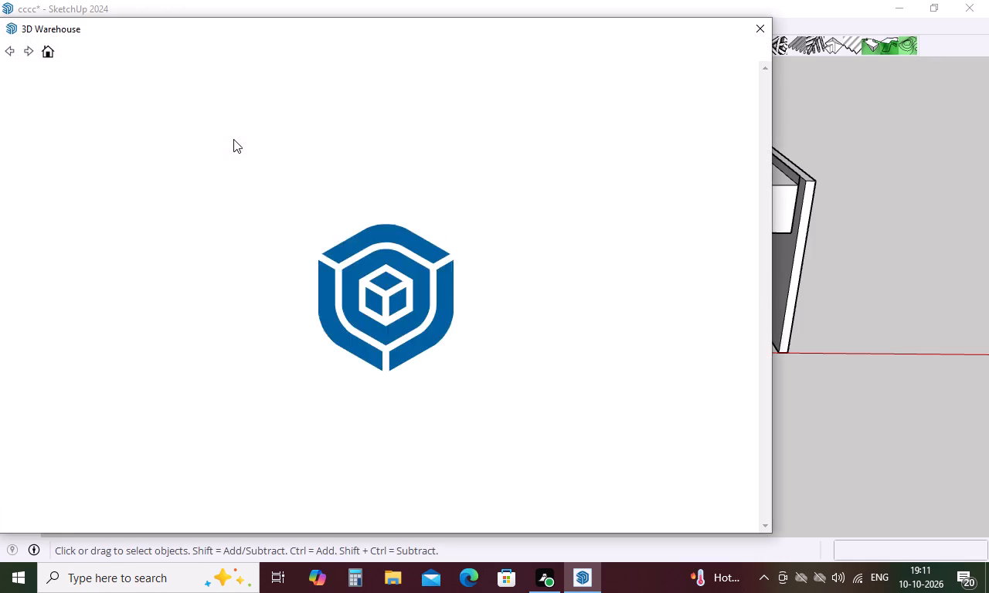
click(317, 93)
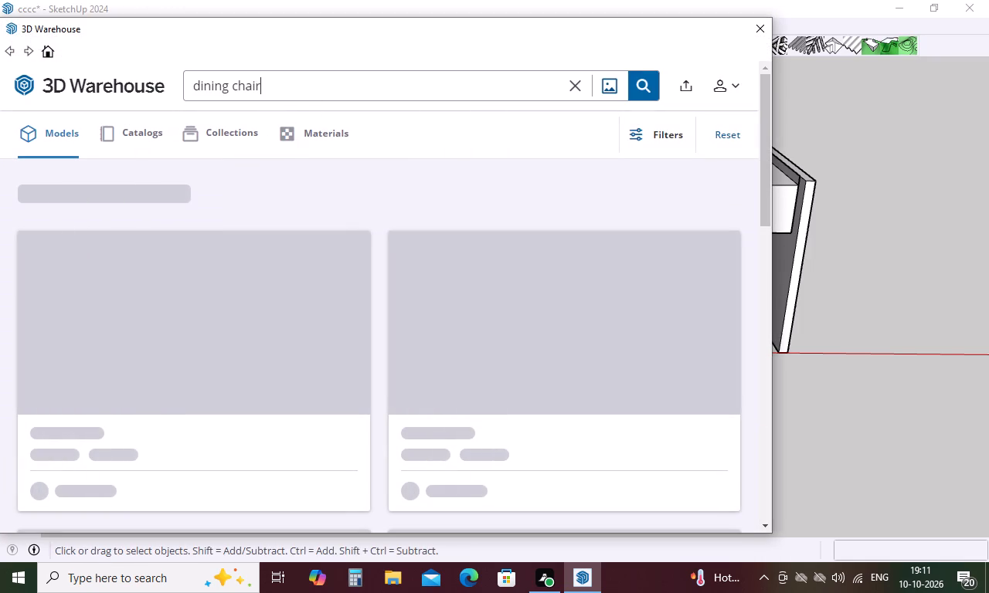
key(BackSpace)
key(BackSpace)
key(BackSpace)
key(BackSpace)
key(BackSpace)
key(BackSpace)
key(BackSpace)
key(BackSpace)
key(BackSpace)
key(BackSpace)
key(BackSpace)
key(BackSpace)
key(BackSpace)
key(BackSpace)
key(BackSpace)
key(BackSpace)
key(BackSpace)
key(BackSpace)
key(BackSpace)
key(BackSpace)
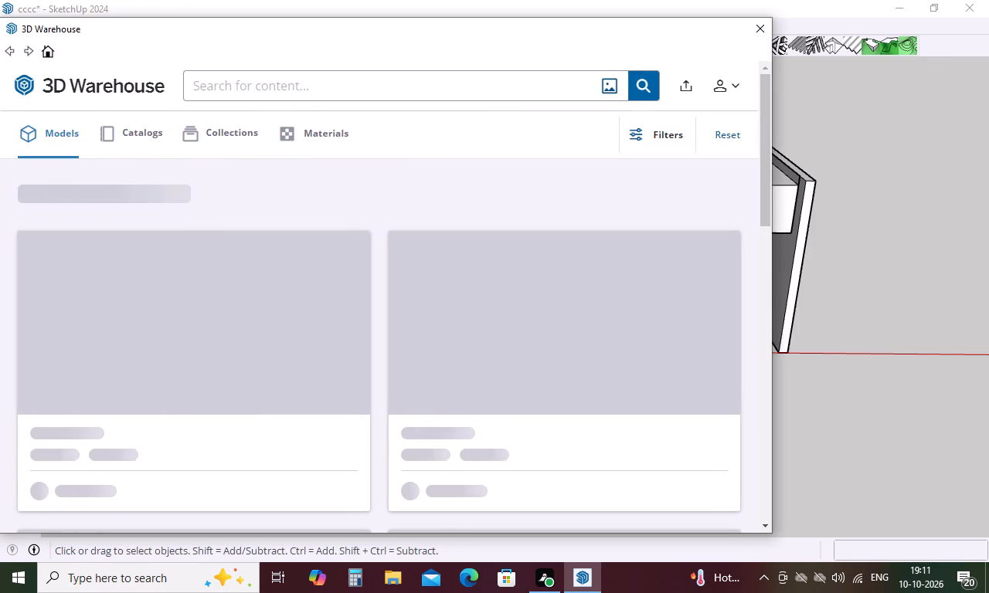
text(fr)
key(i)
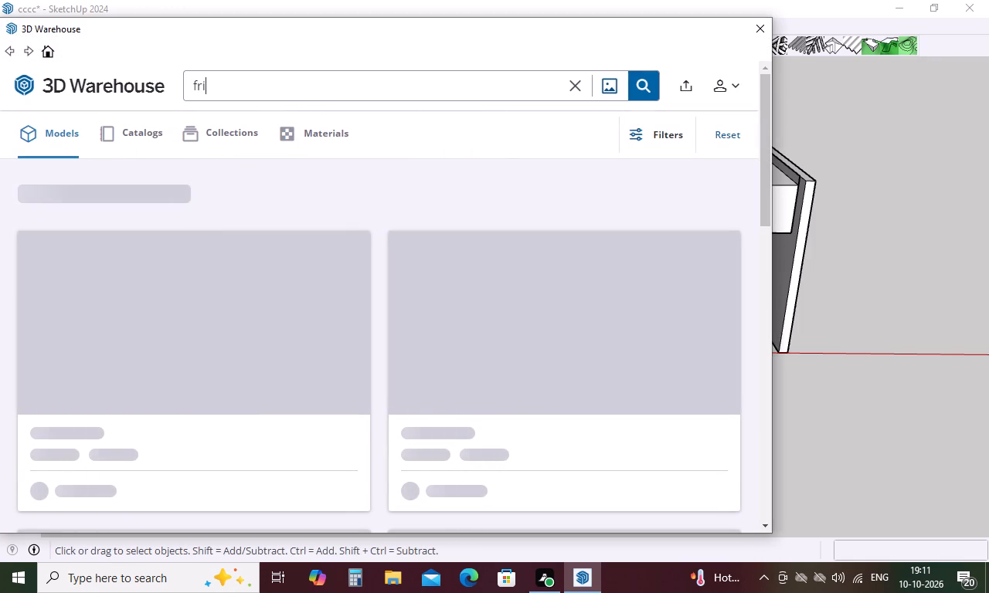
text(dge)
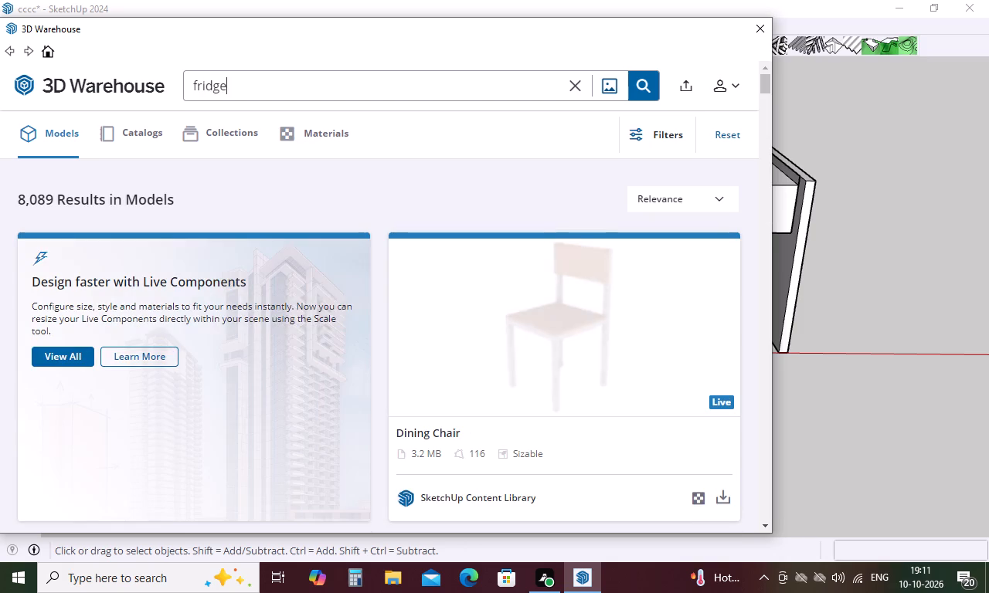
key(Return)
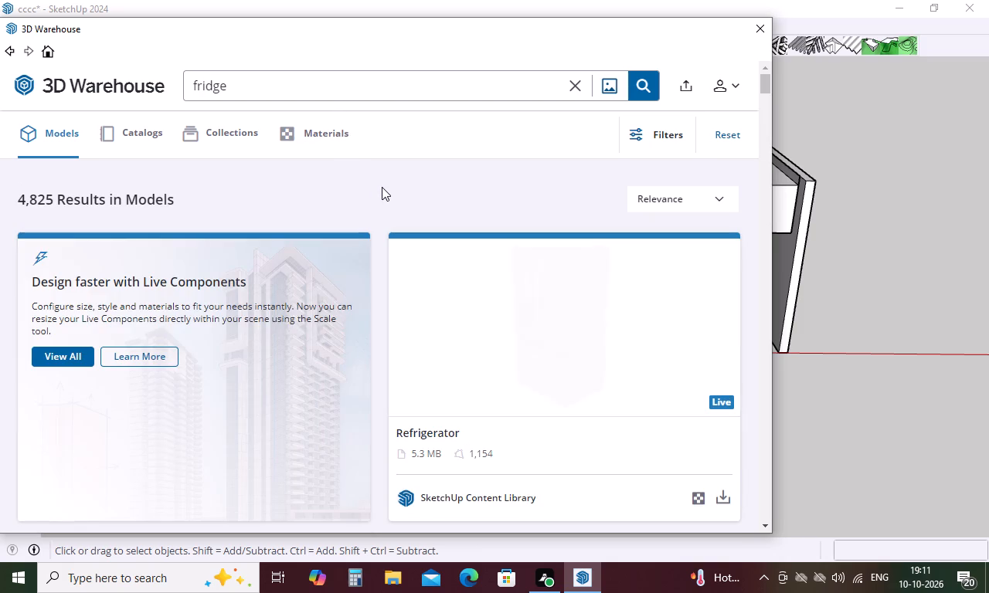
Examine the fridge search results and the black double-door fridge in the reference image for comparison.
scroll(382, 187, down, 1)
scroll(837, 216, down, 4)
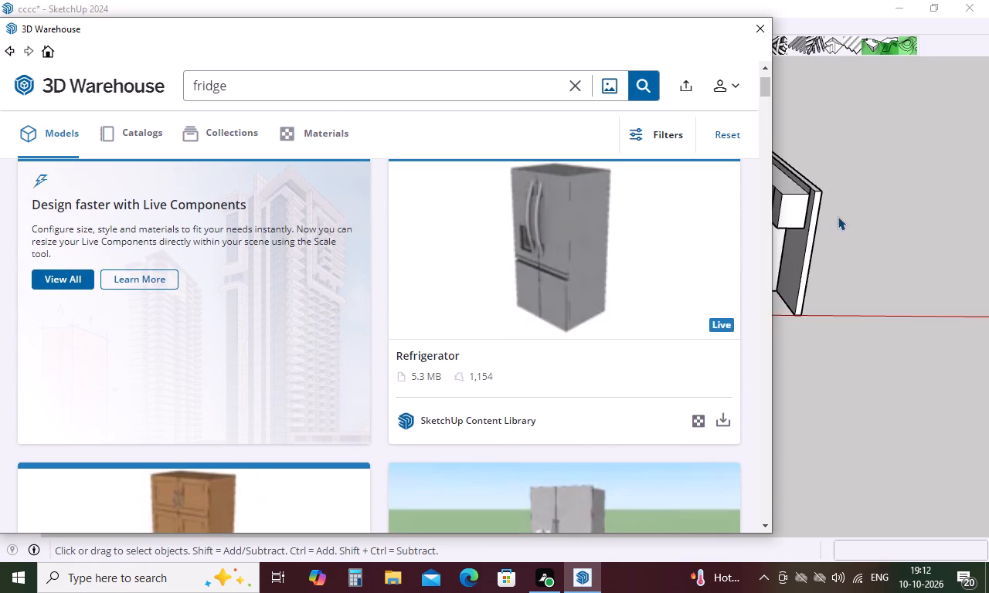
scroll(850, 218, down, 5)
scroll(879, 236, down, 20)
scroll(880, 241, down, 5)
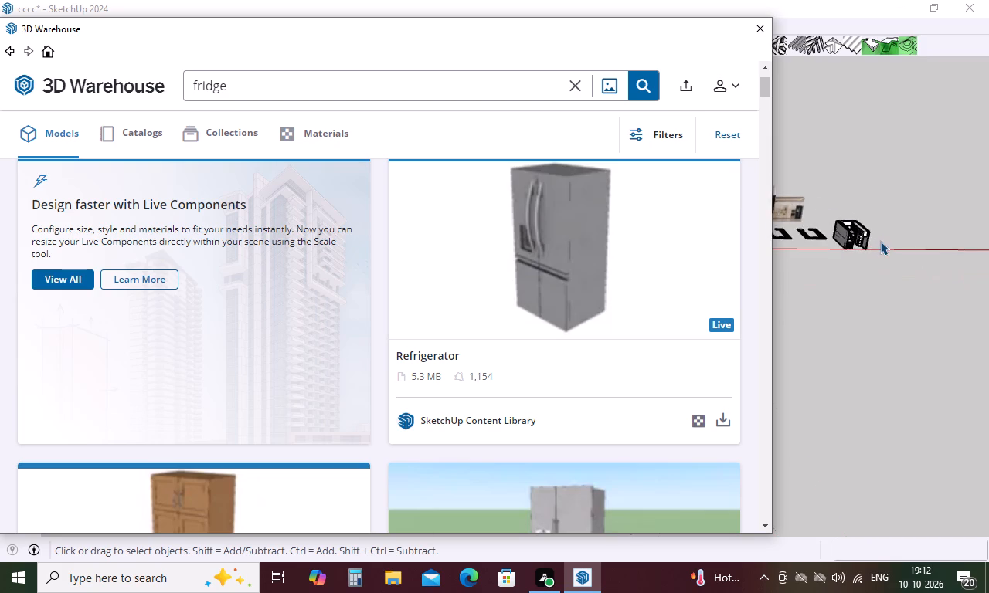
scroll(817, 232, up, 20)
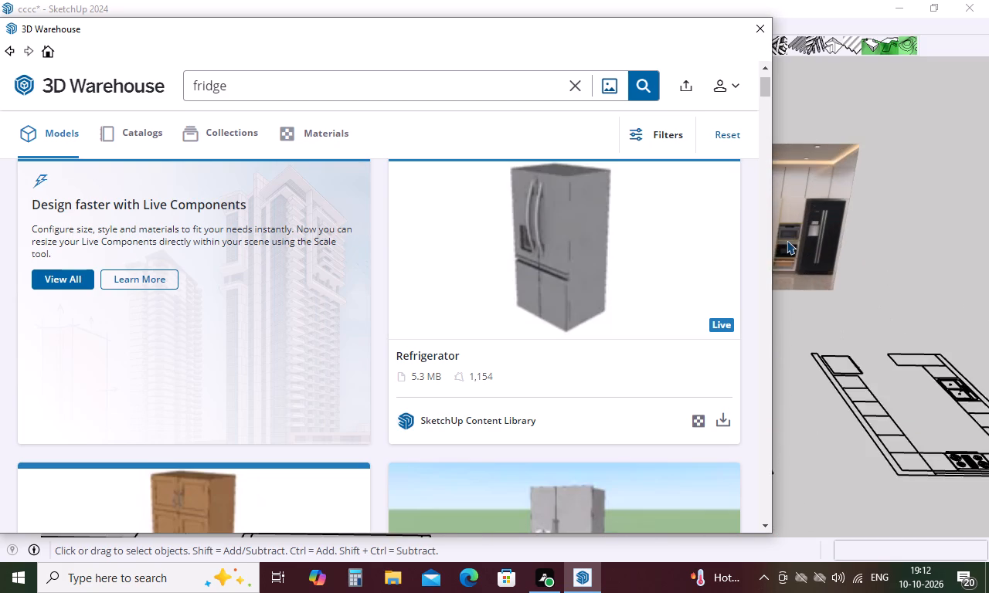
scroll(787, 239, up, 9)
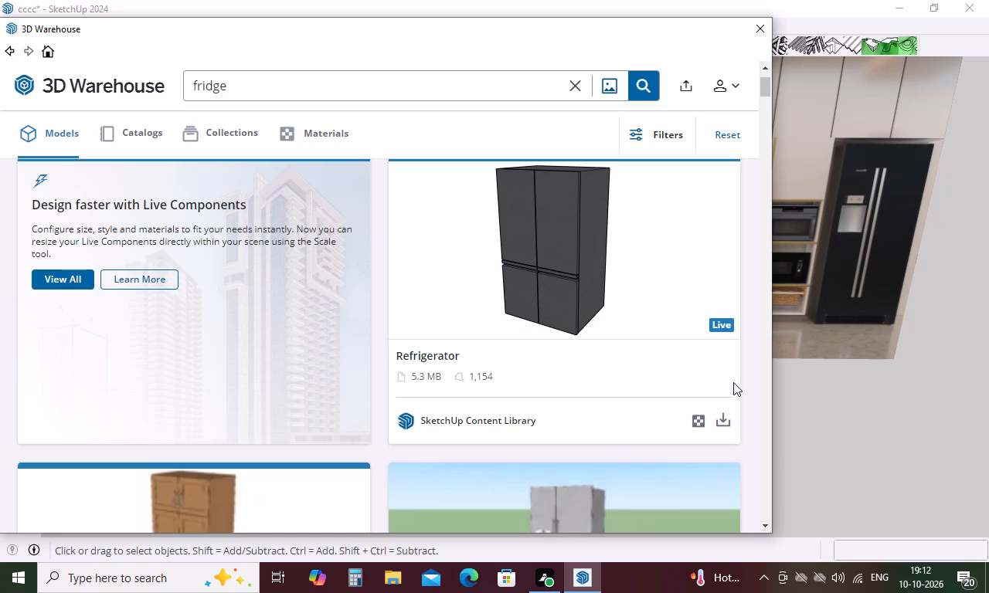
Load the Refrigerator by SketchUp Content Library directly into the model and place it in front of the kitchen's open end.
click(722, 423)
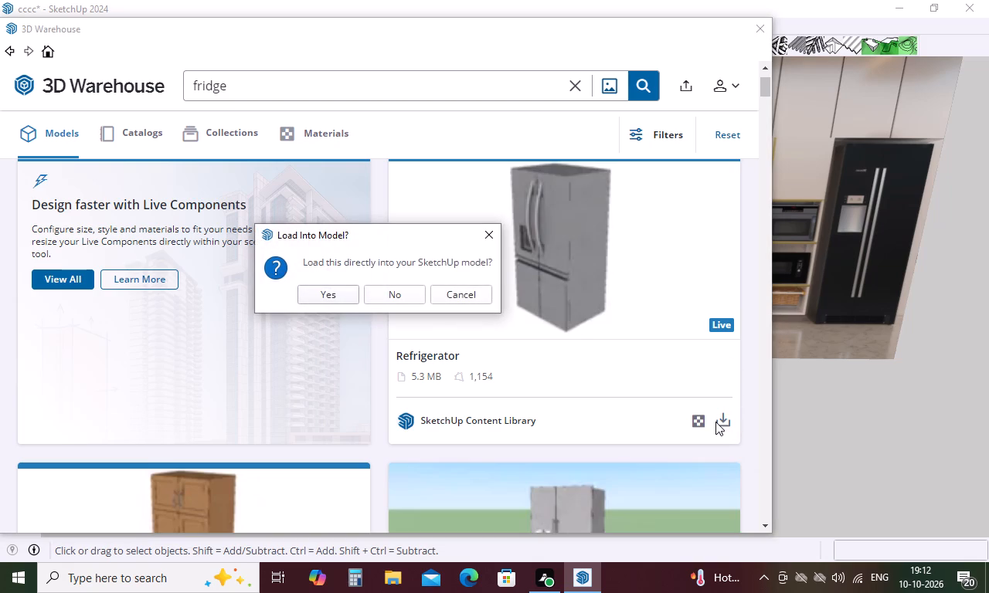
click(339, 301)
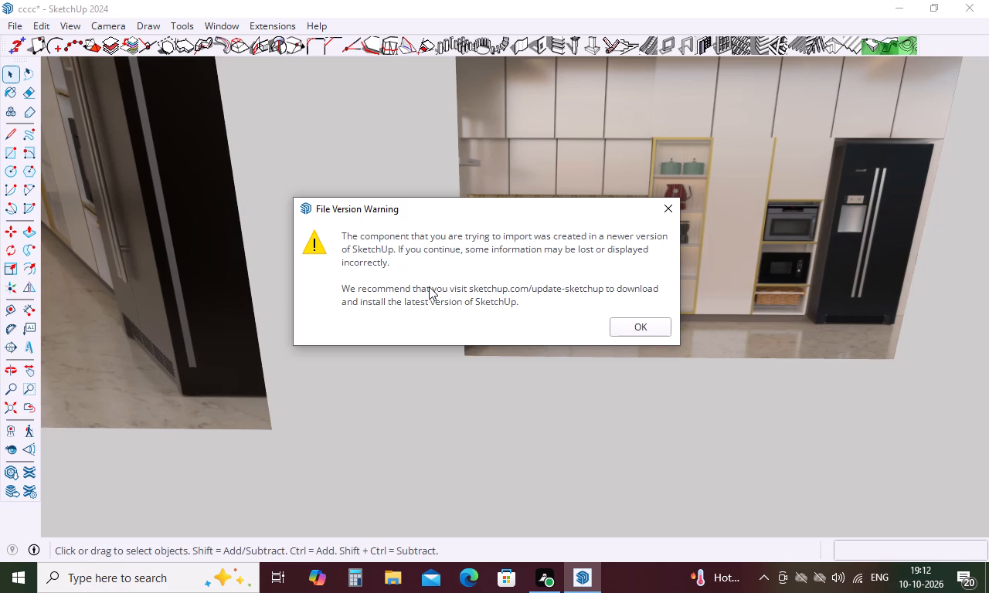
click(658, 326)
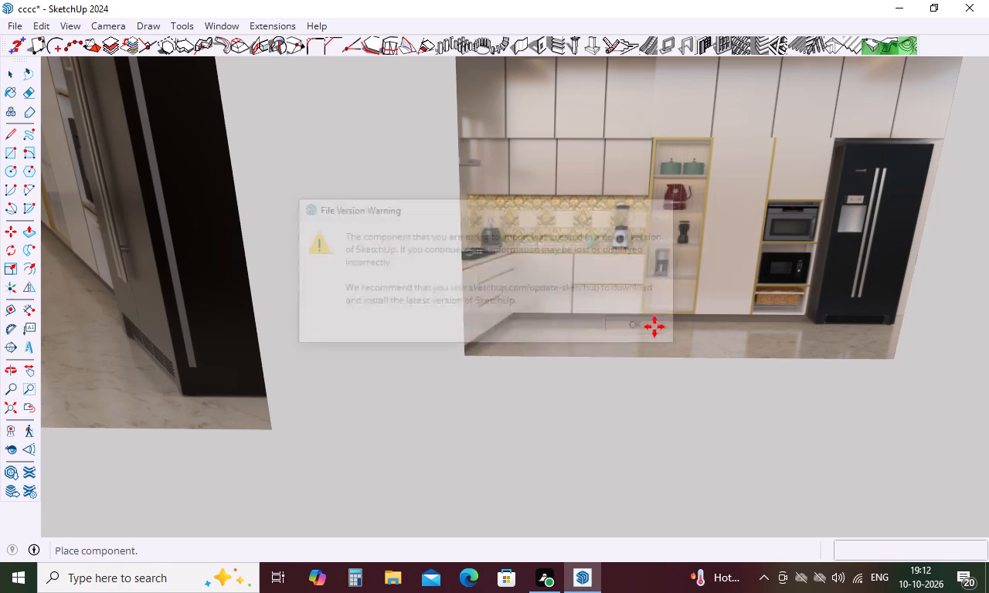
scroll(510, 316, down, 10)
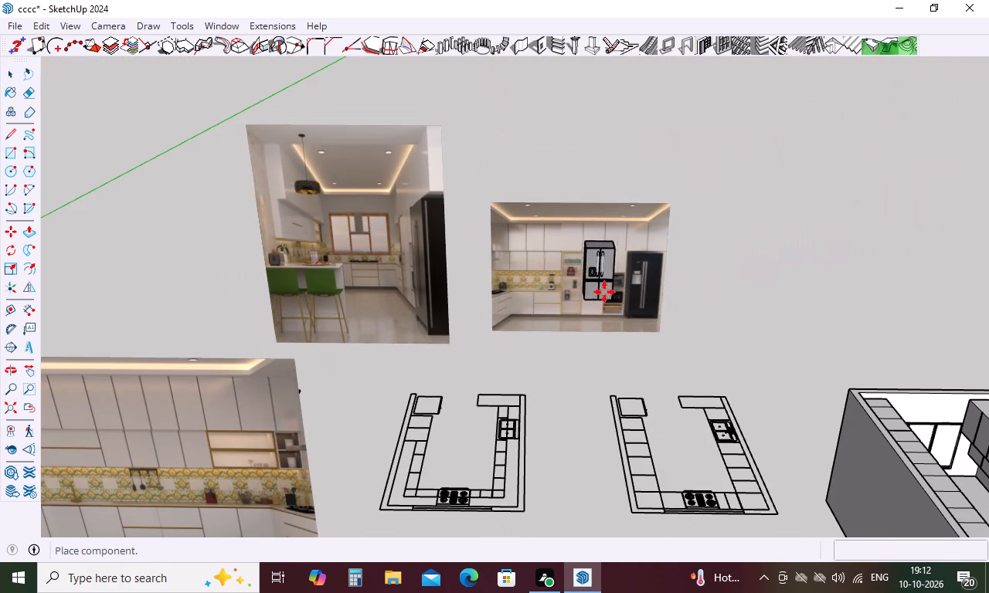
scroll(613, 292, up, 5)
scroll(587, 290, down, 10)
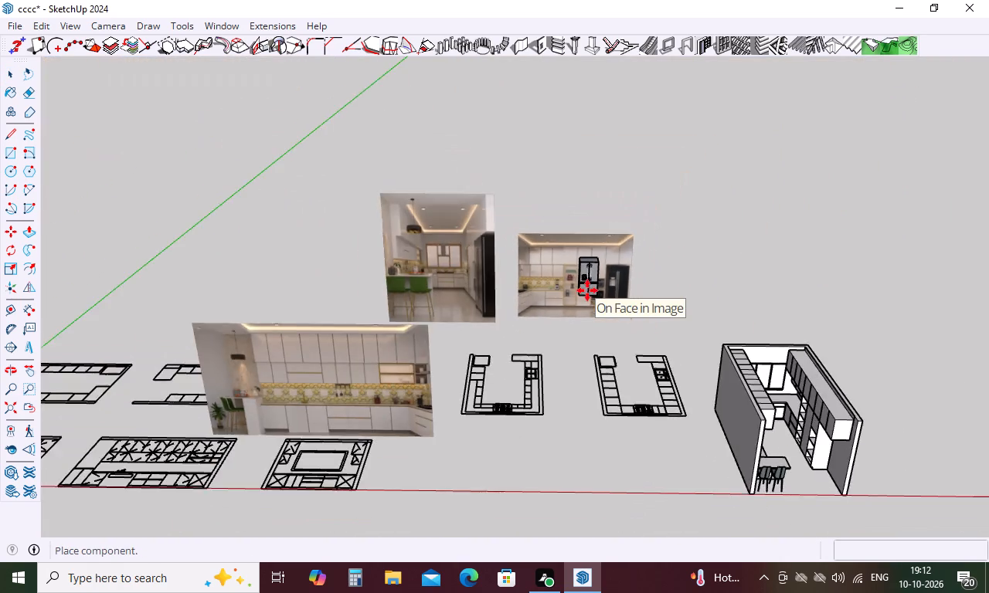
scroll(587, 290, down, 5)
middle_drag(747, 398, 954, 378)
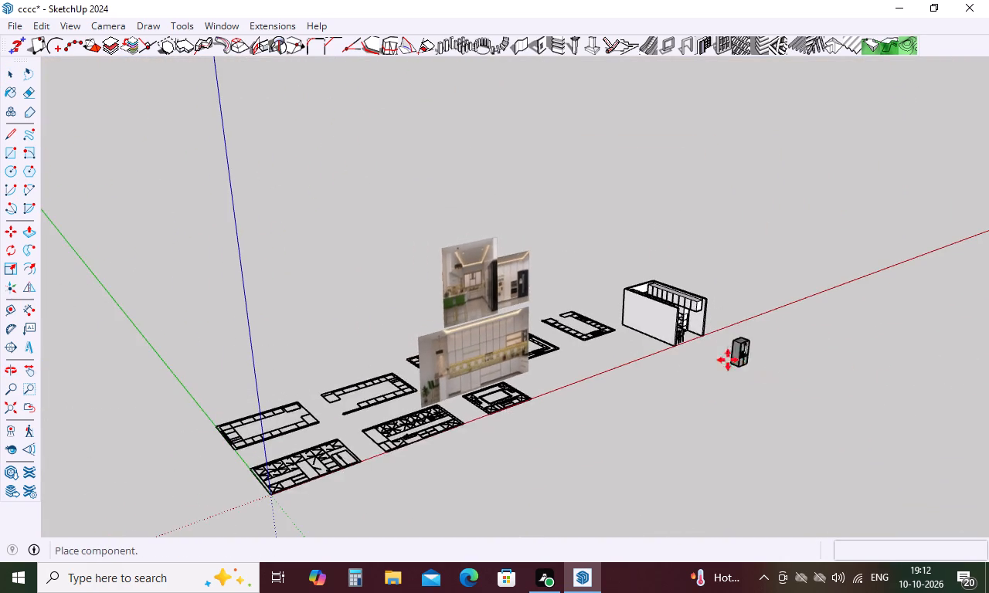
scroll(726, 357, up, 10)
click(674, 332)
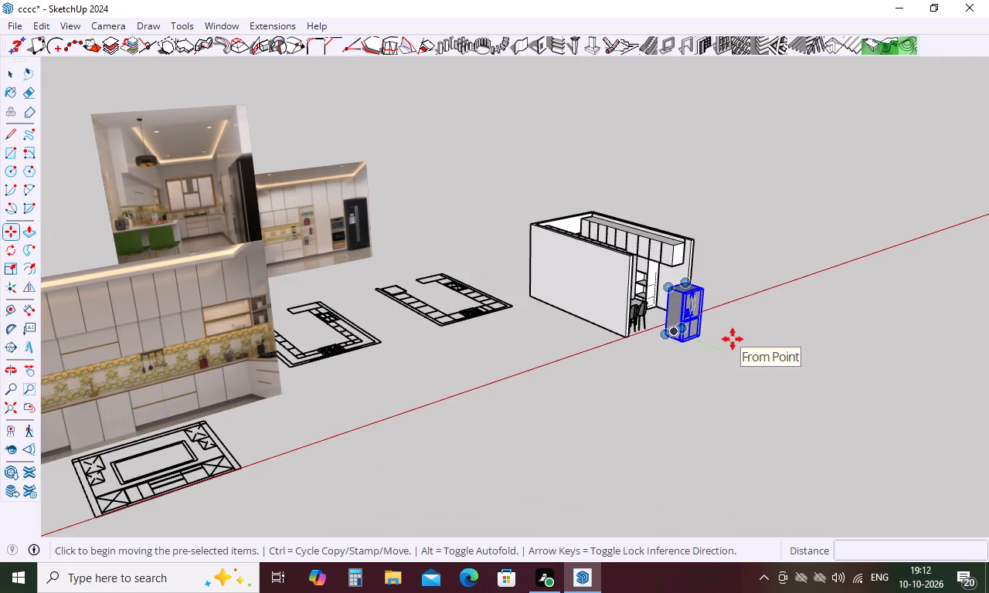
key(Escape)
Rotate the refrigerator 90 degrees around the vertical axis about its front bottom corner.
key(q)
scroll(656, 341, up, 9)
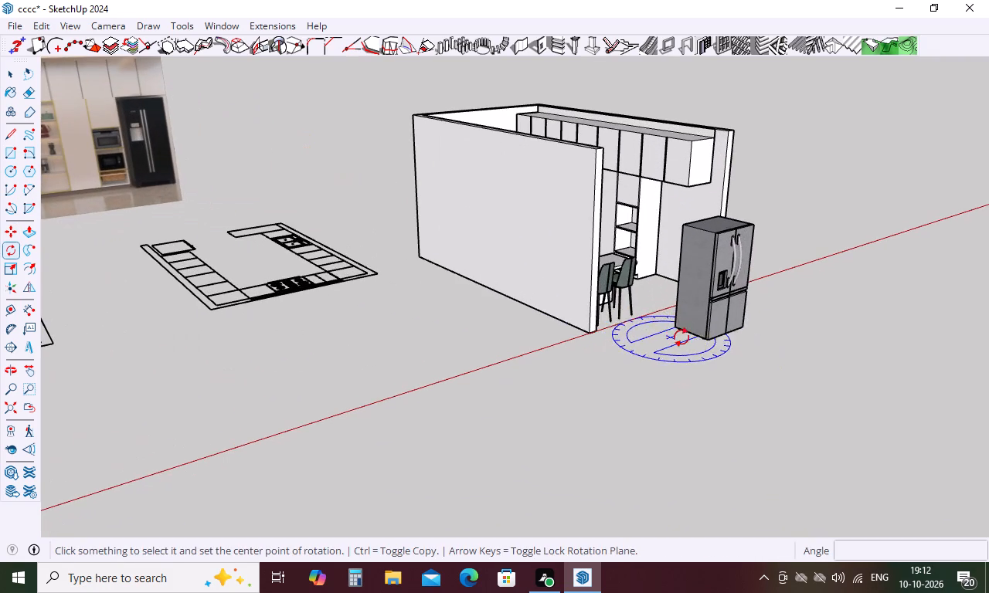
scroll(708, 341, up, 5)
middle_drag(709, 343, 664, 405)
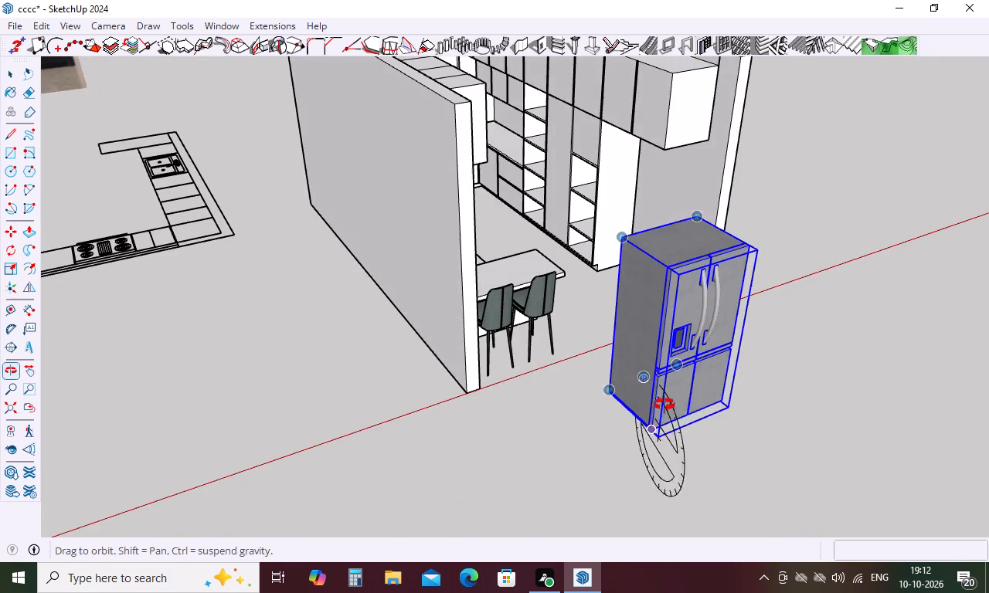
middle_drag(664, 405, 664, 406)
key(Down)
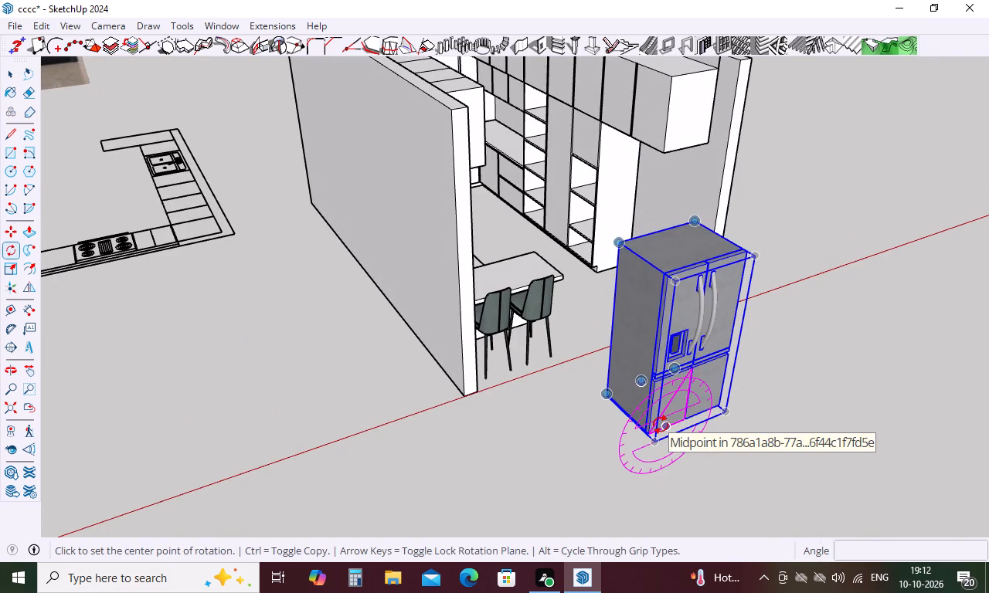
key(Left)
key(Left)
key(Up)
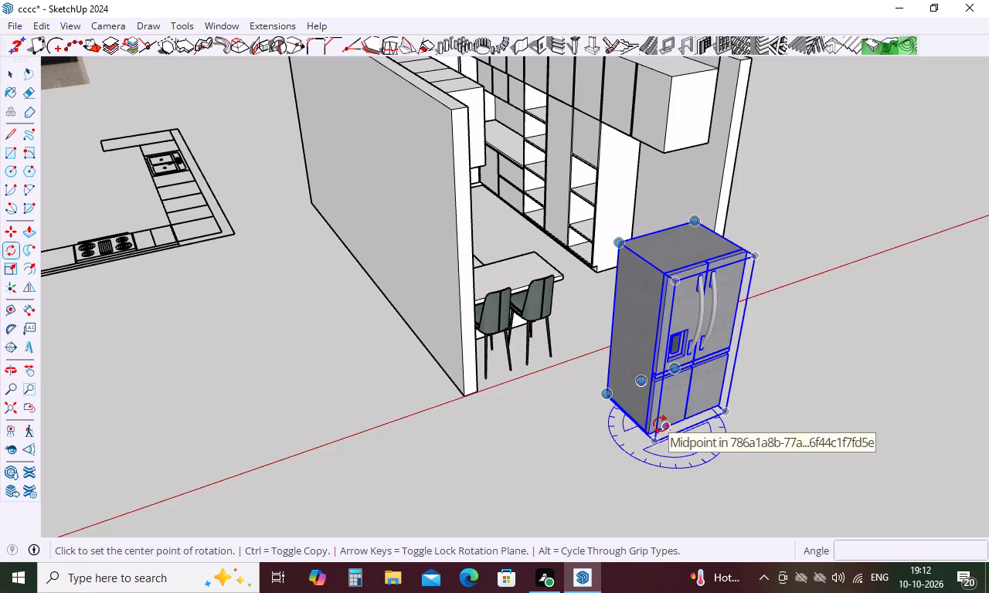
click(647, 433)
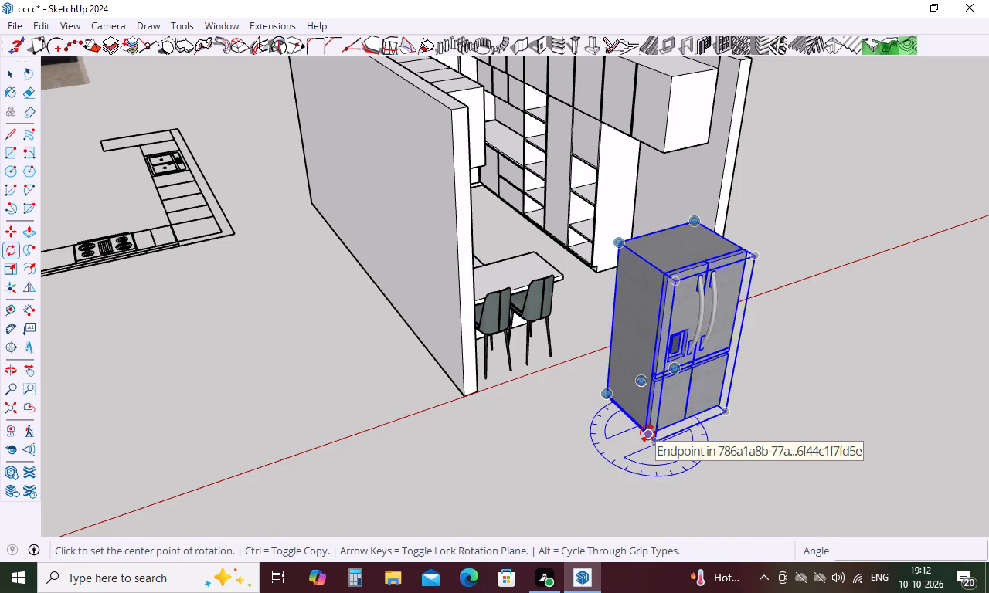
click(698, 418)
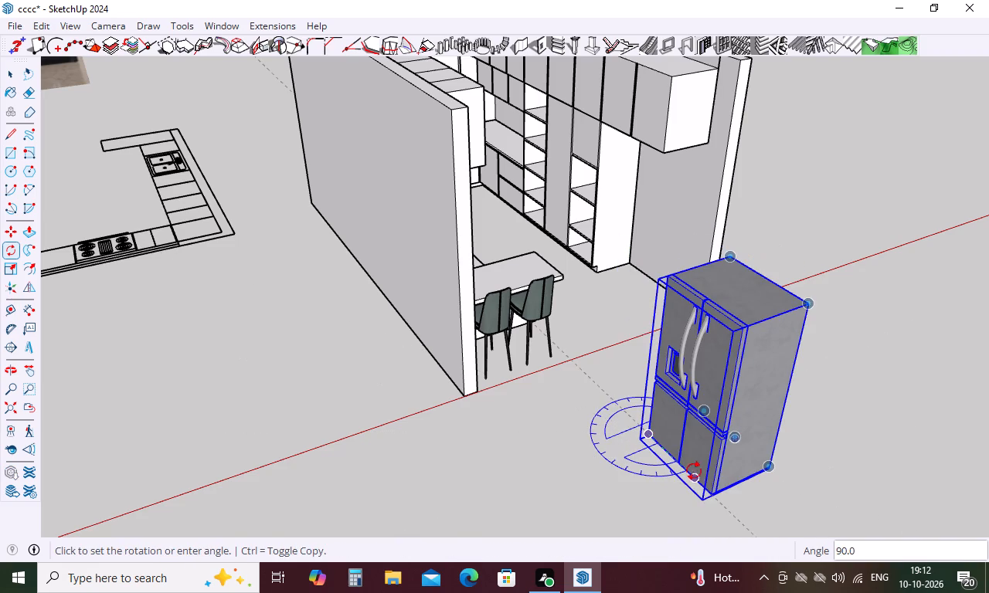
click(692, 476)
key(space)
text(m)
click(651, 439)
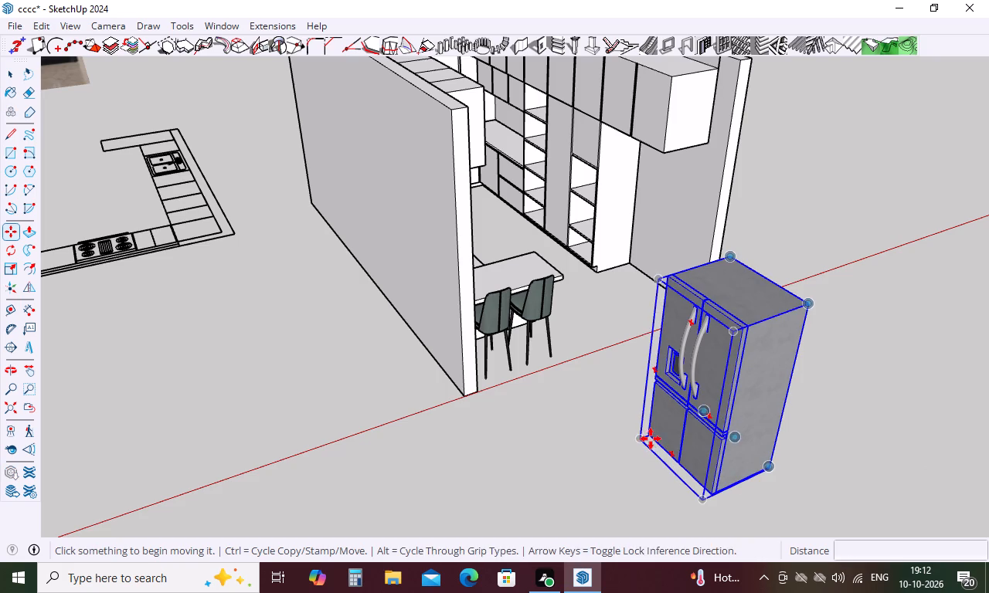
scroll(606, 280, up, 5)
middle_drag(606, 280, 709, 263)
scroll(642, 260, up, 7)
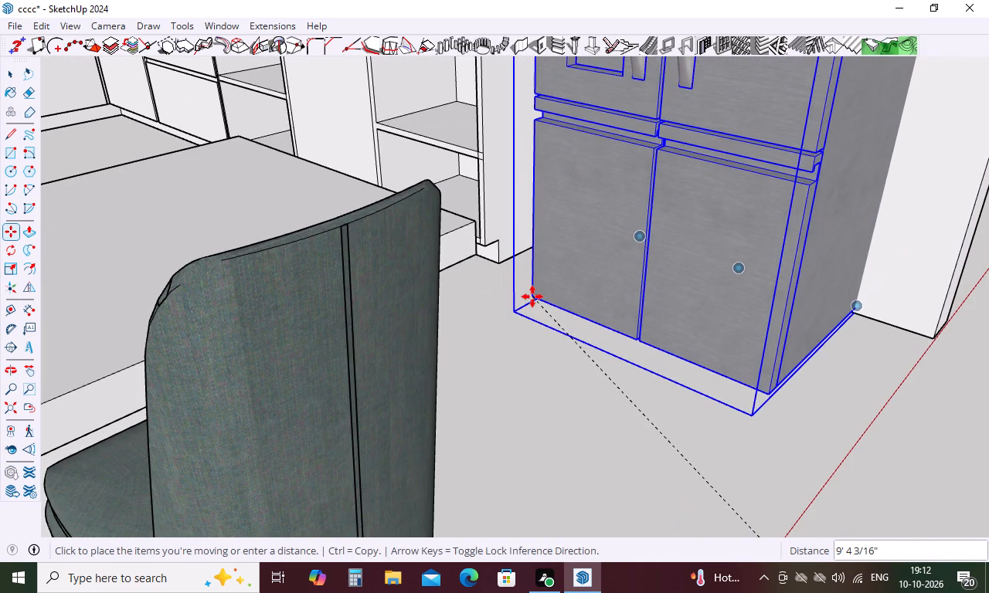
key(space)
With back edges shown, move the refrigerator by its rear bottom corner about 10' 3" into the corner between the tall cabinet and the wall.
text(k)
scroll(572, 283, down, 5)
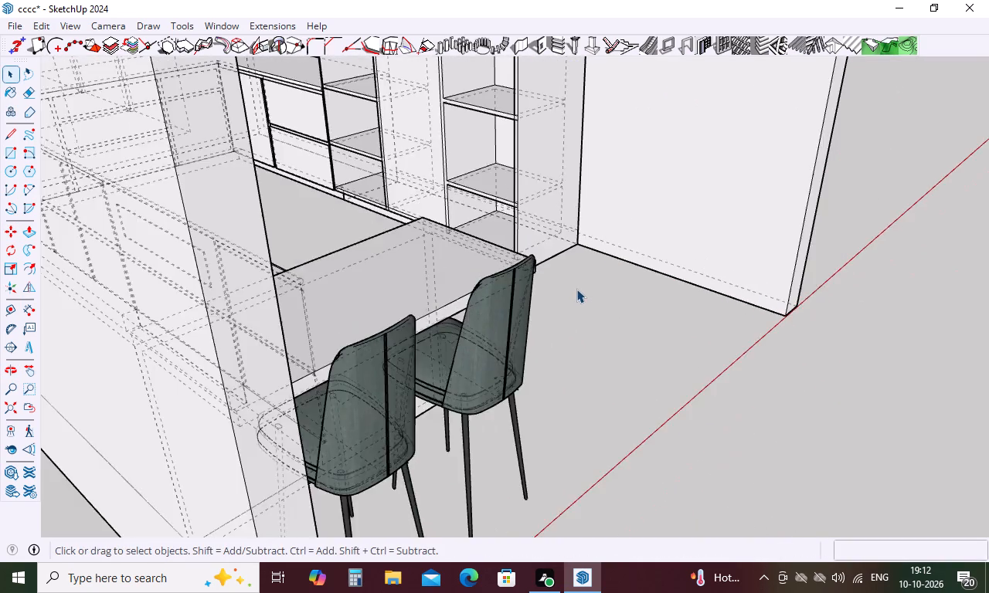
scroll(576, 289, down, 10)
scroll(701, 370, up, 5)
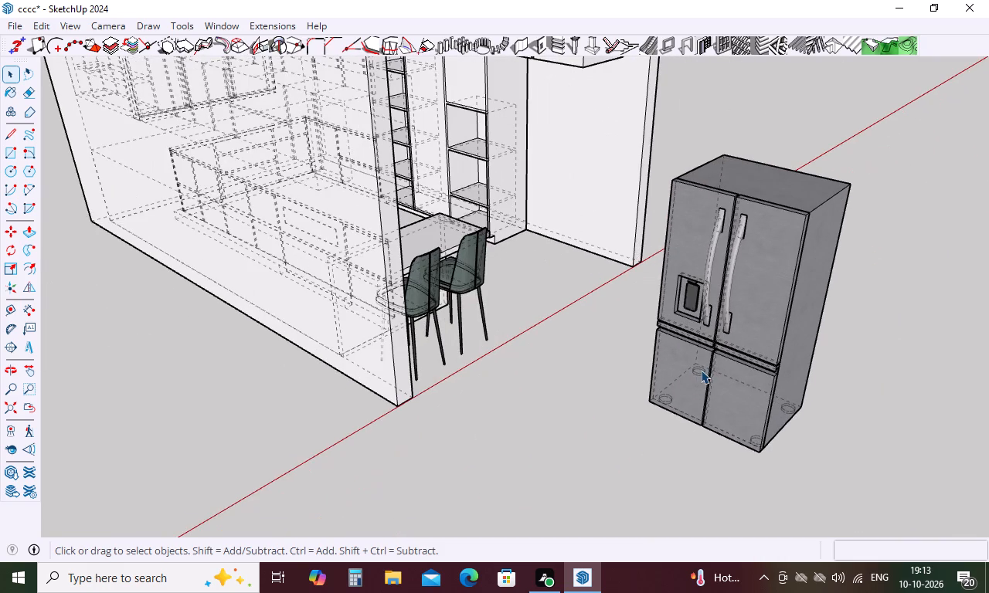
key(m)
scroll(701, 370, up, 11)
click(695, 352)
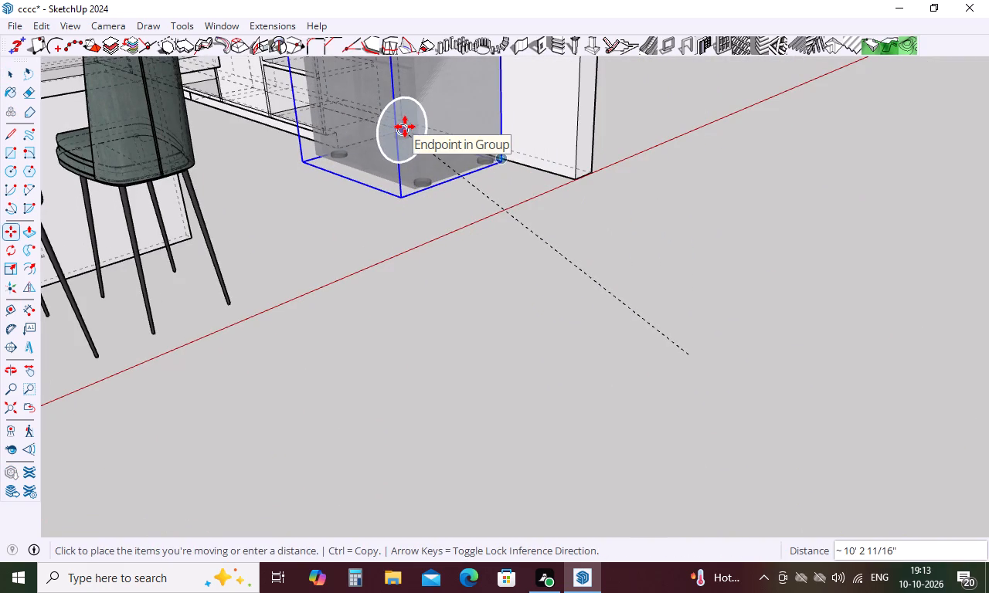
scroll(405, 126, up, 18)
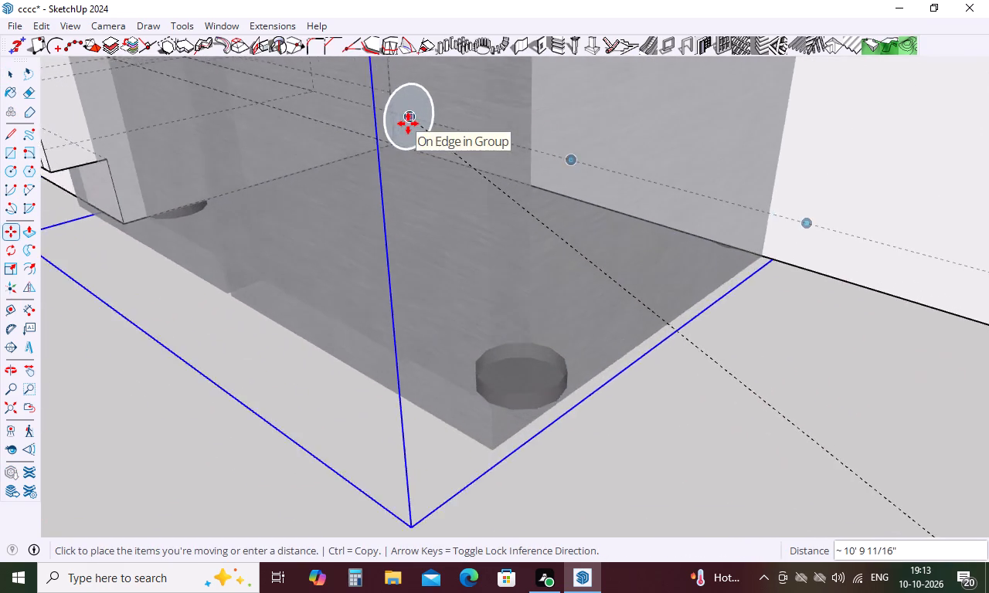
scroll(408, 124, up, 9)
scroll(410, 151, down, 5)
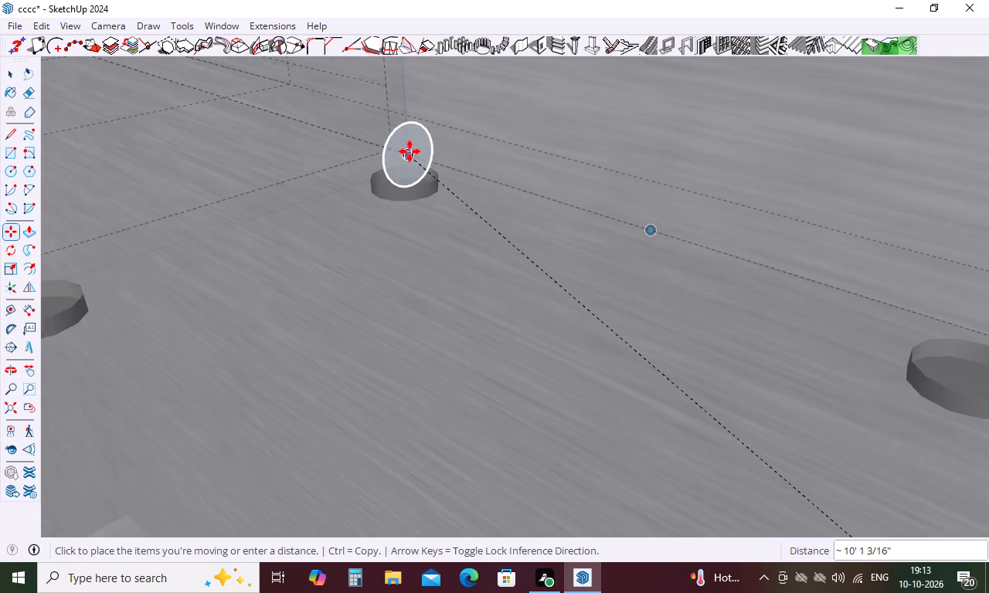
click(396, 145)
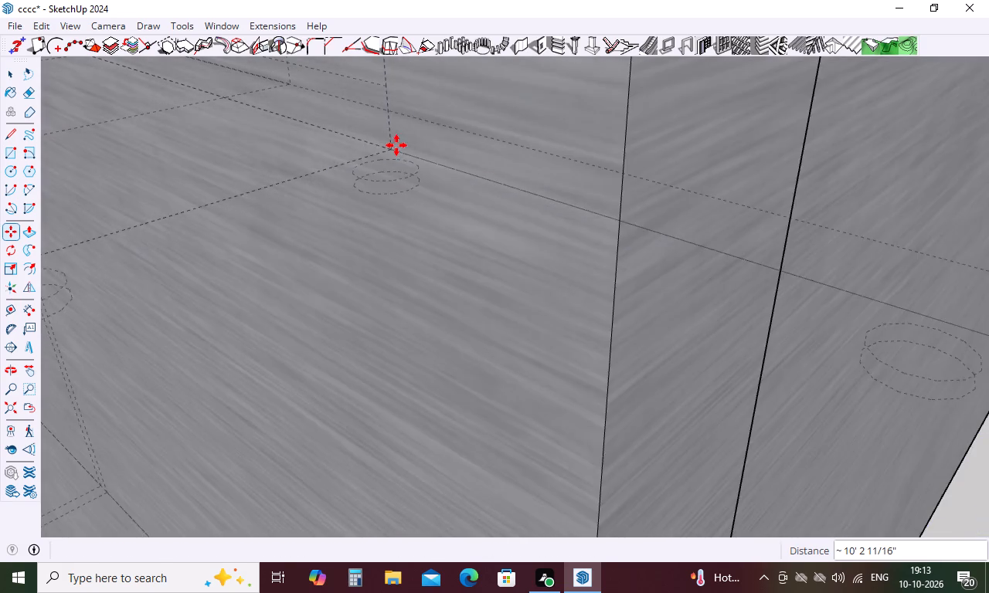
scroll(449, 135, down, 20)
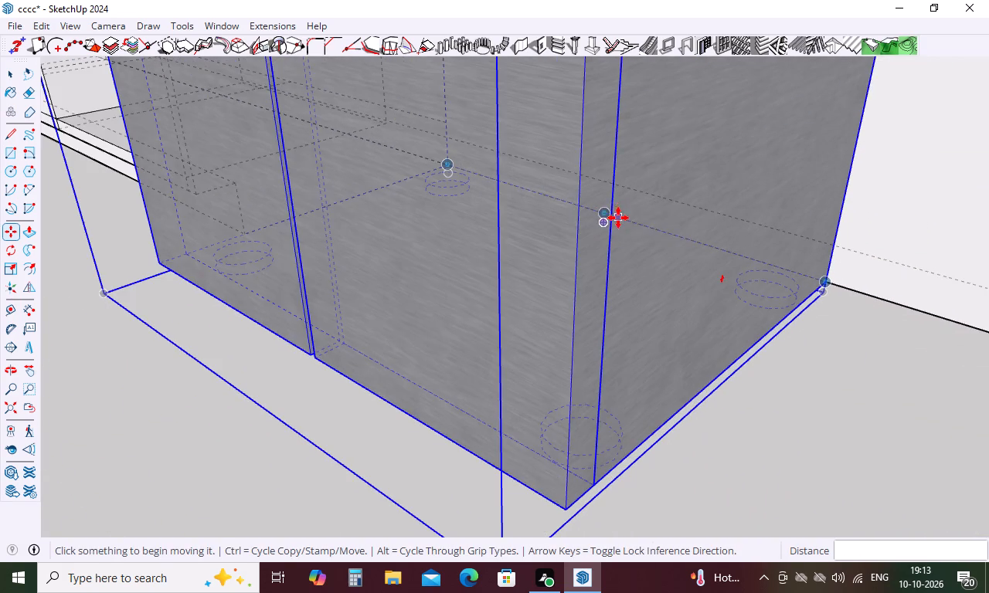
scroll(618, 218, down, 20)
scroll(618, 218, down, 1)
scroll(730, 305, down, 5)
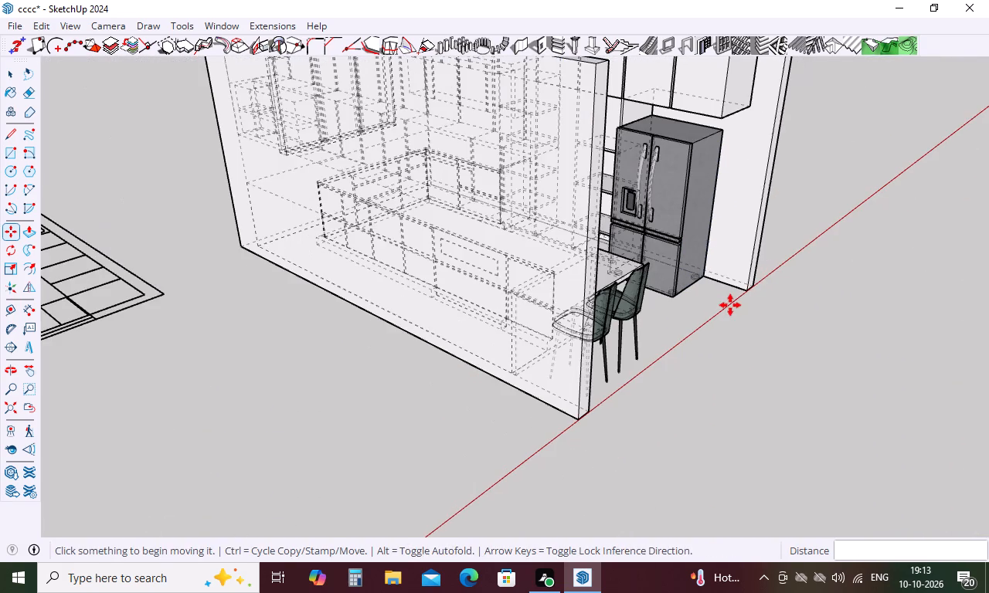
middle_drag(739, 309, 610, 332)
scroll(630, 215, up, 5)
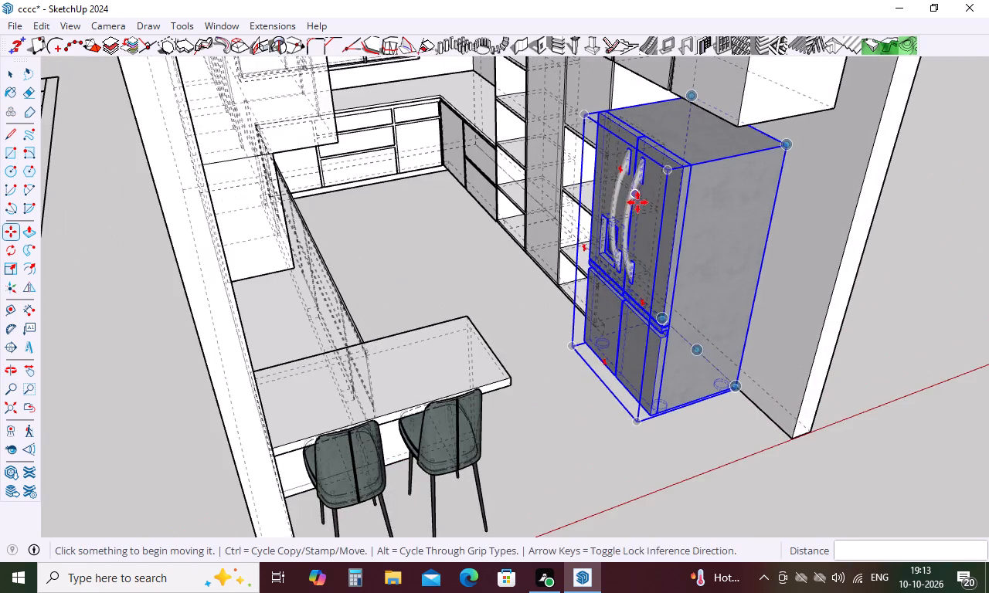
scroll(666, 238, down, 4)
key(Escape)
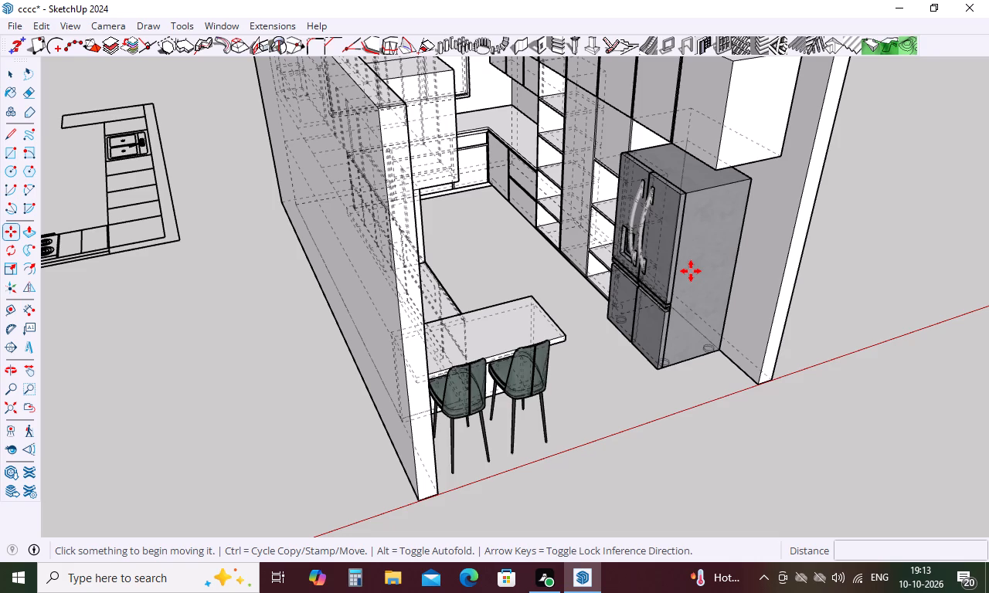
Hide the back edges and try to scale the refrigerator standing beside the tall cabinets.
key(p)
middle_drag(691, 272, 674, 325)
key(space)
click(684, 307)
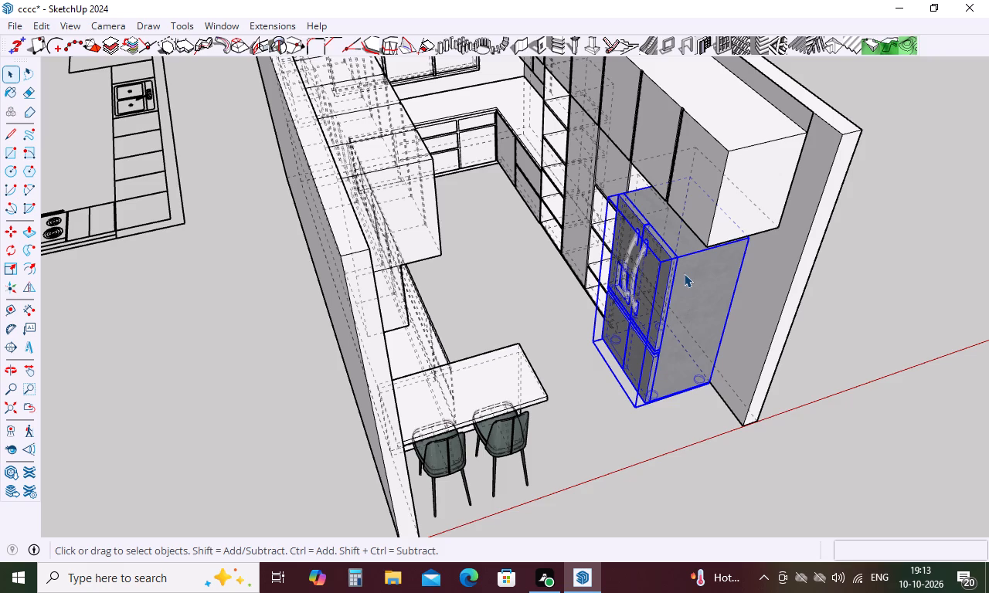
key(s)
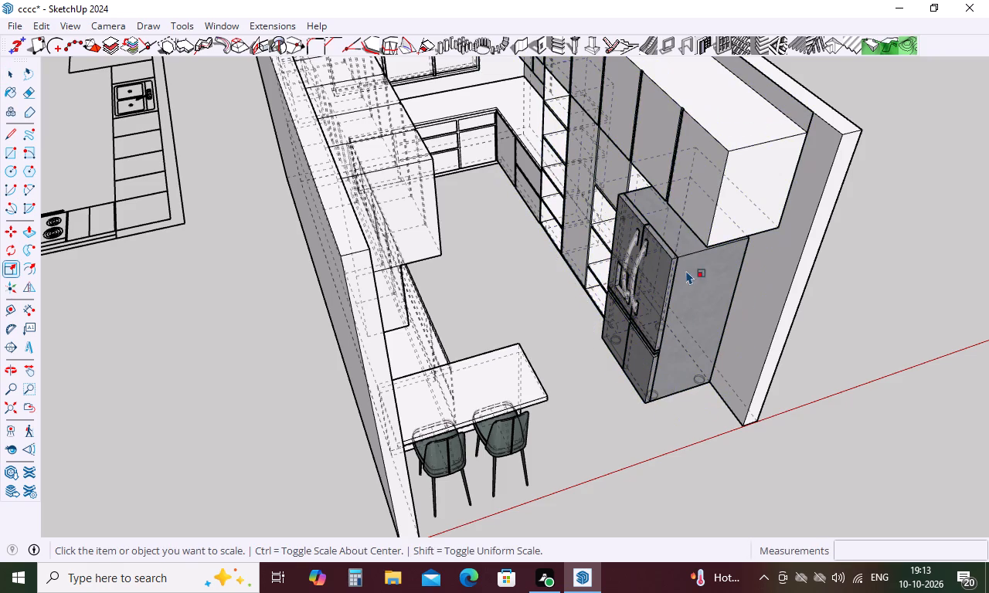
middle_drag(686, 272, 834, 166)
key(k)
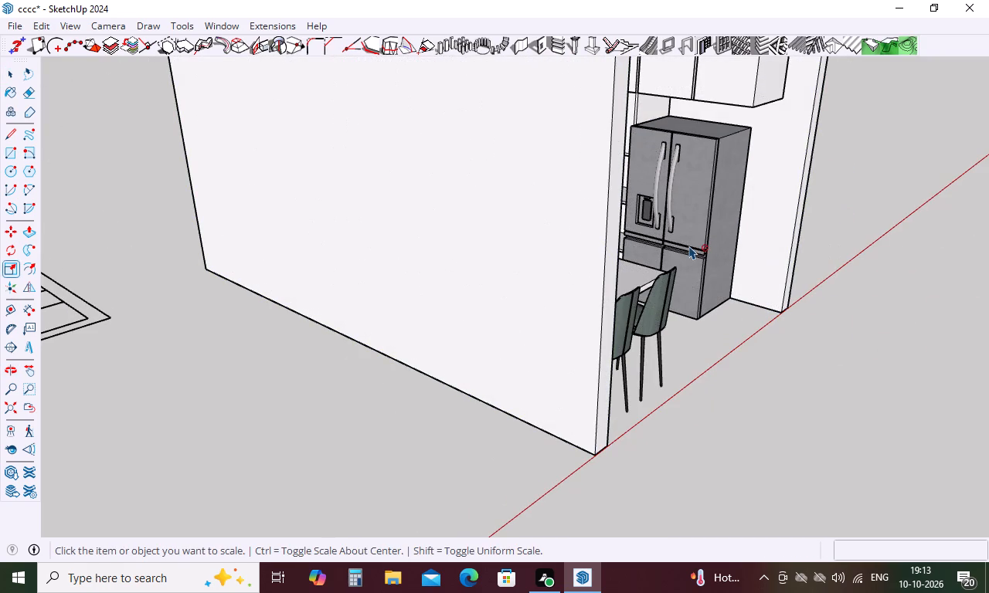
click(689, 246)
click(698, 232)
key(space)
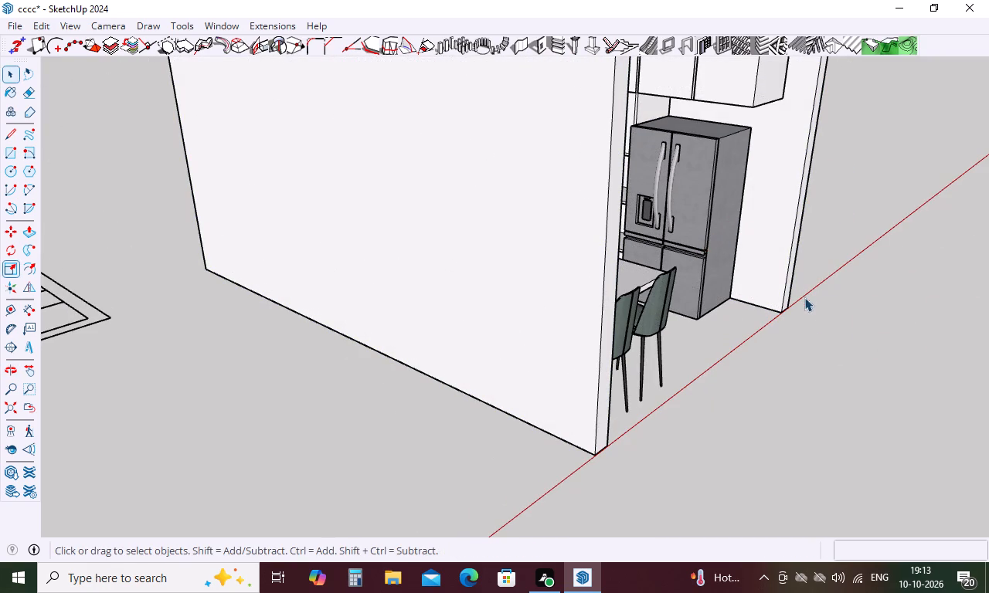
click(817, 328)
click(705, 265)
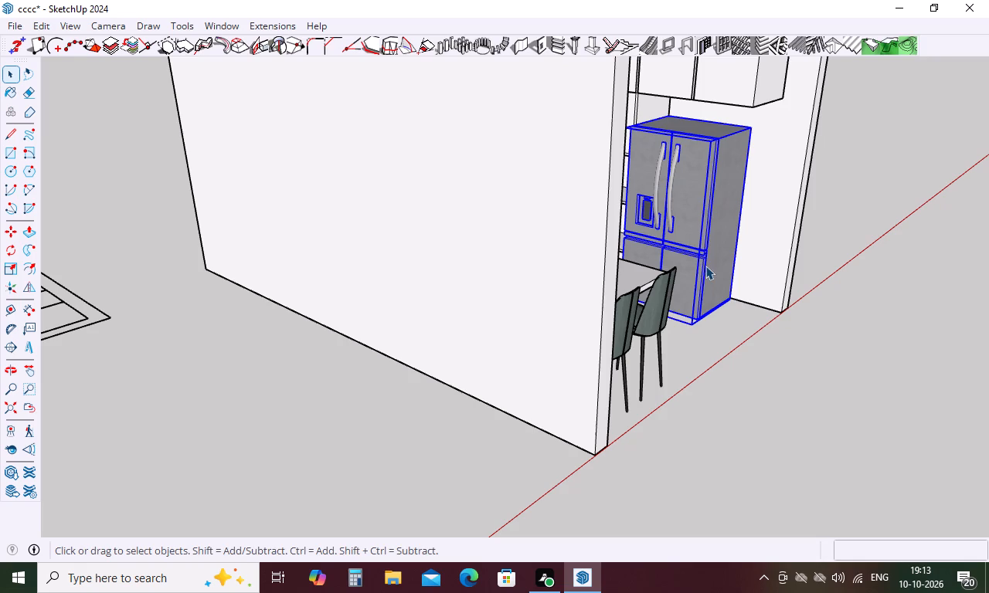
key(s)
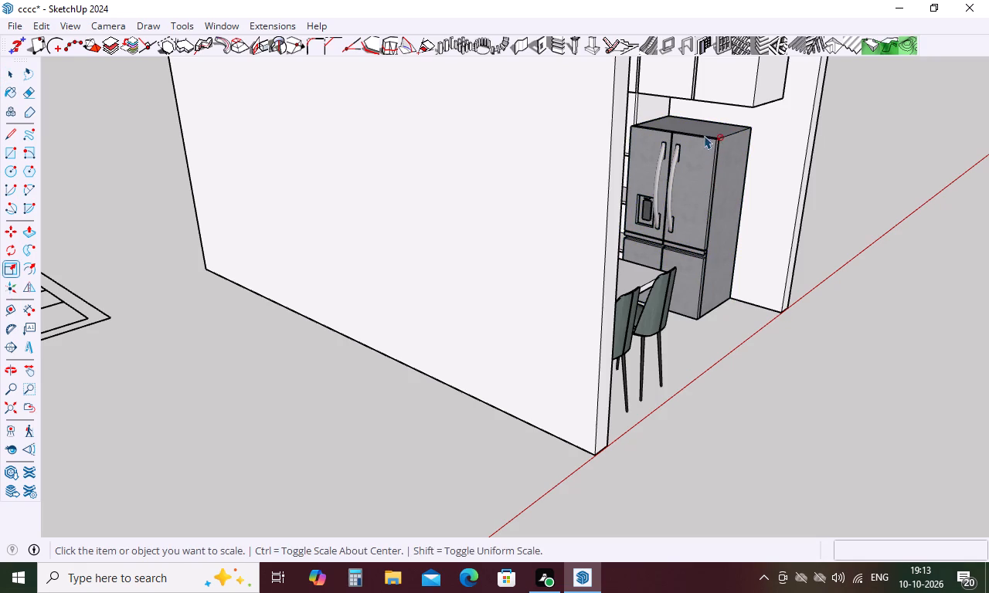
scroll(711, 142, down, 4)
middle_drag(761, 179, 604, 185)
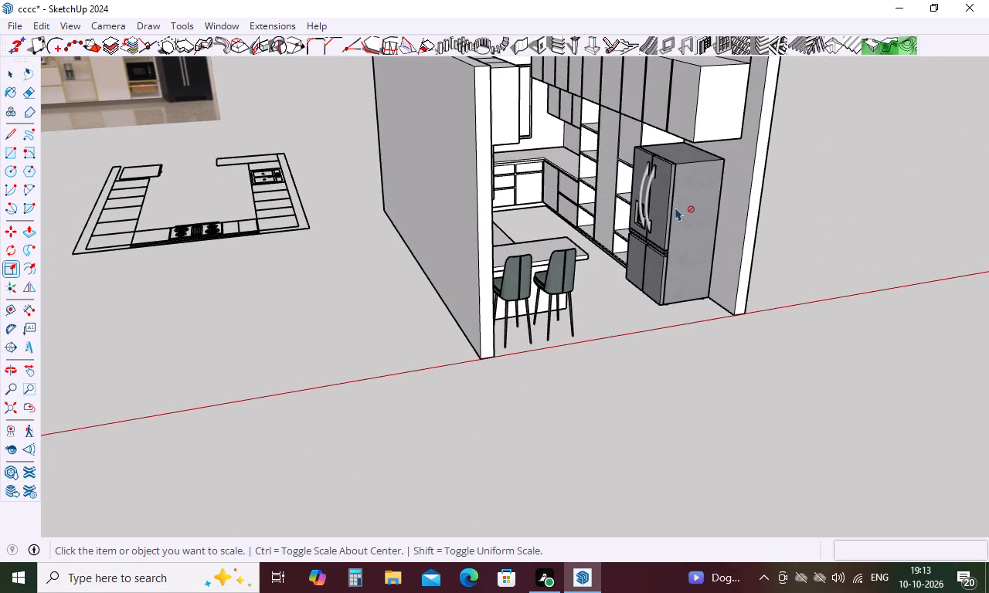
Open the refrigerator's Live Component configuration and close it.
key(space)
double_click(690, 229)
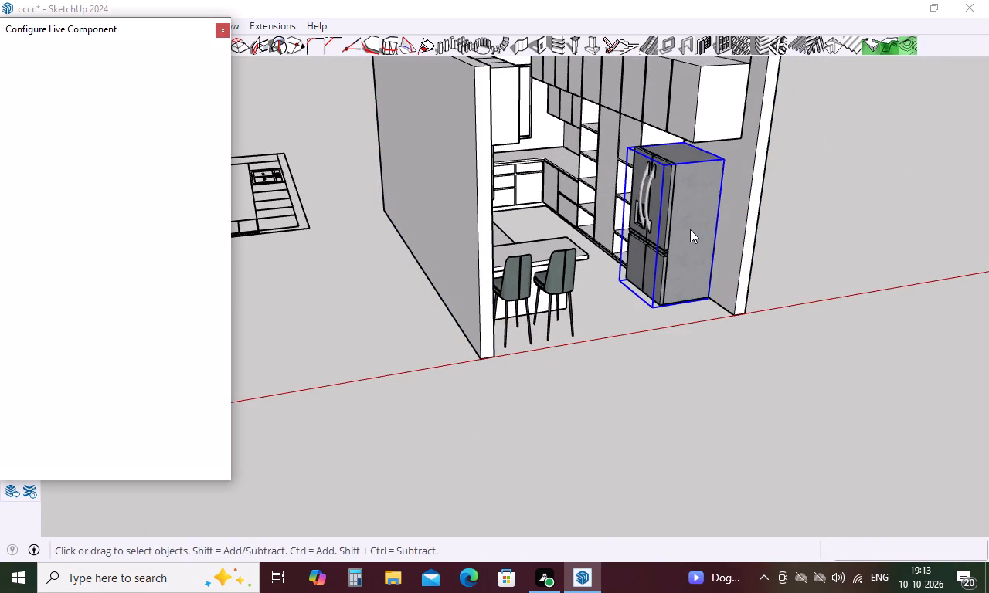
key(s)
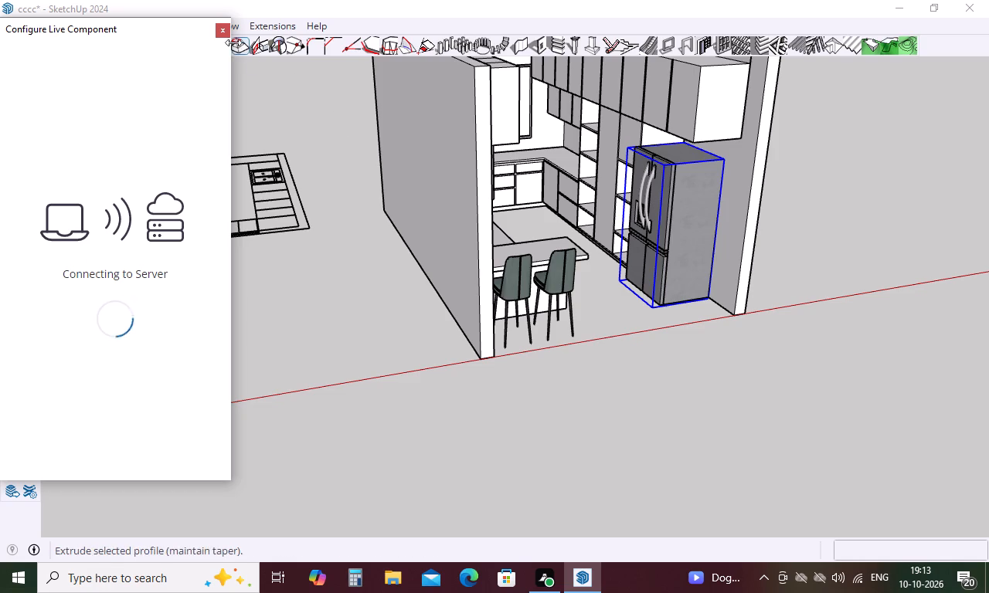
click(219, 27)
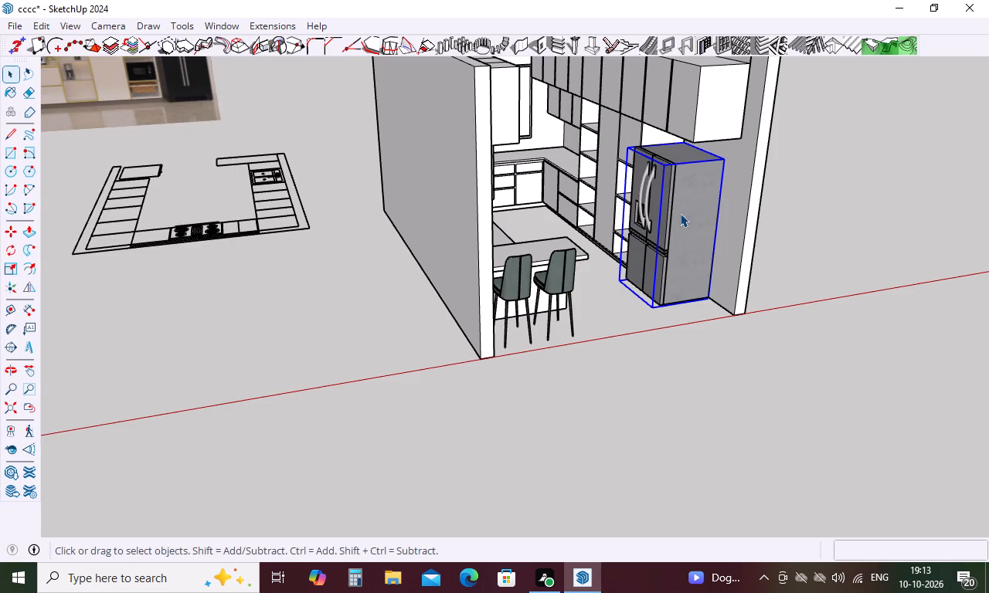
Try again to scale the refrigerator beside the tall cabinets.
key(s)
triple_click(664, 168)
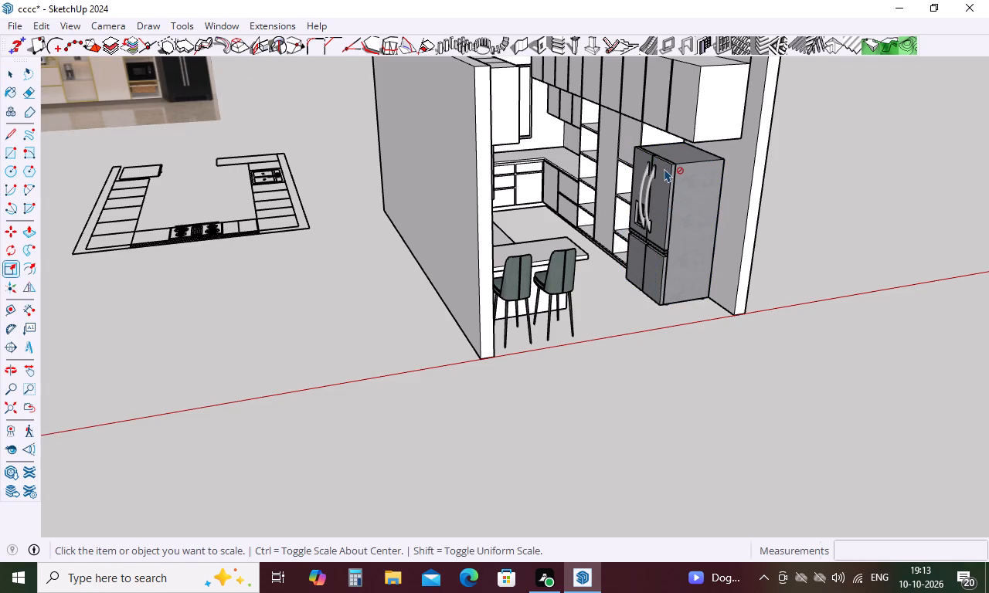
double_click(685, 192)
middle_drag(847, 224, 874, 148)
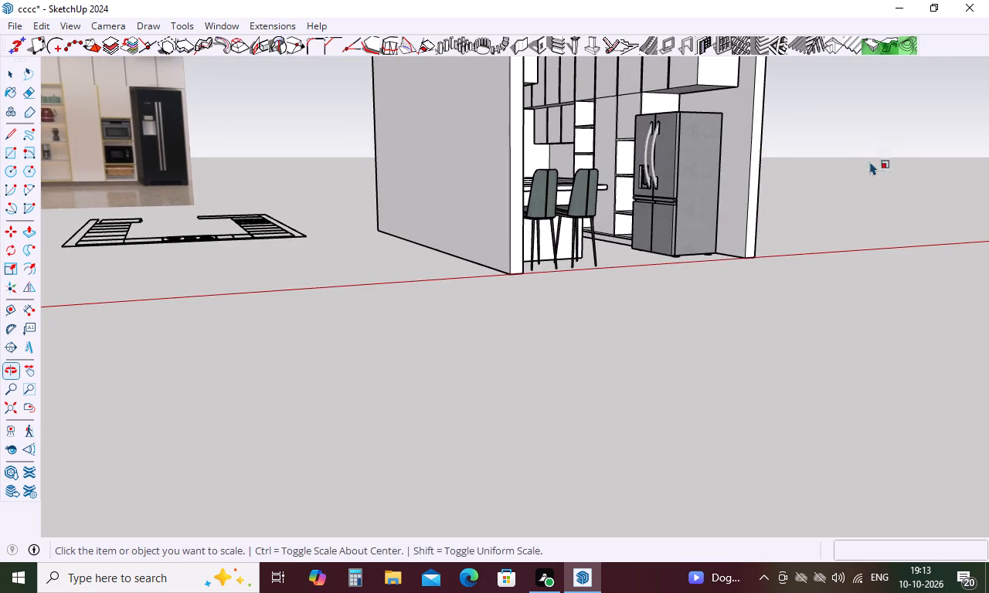
Delete the Live Component refrigerator from the kitchen.
key(space)
click(694, 226)
key(Delete)
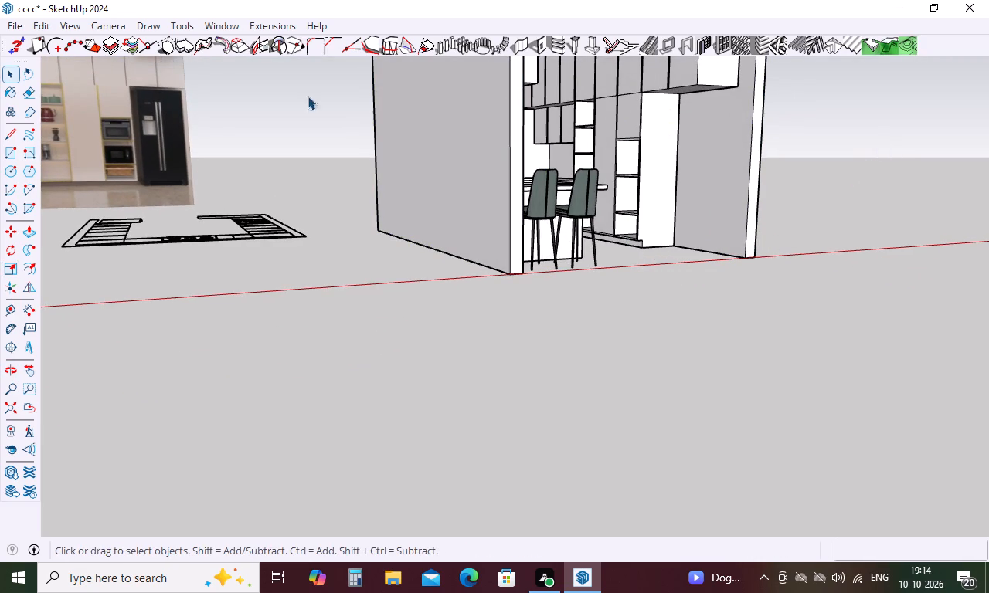
Load the grey double-door Fridge model from the 3D Warehouse fridge results and place it on the floor in front of the kitchen.
click(229, 23)
click(263, 144)
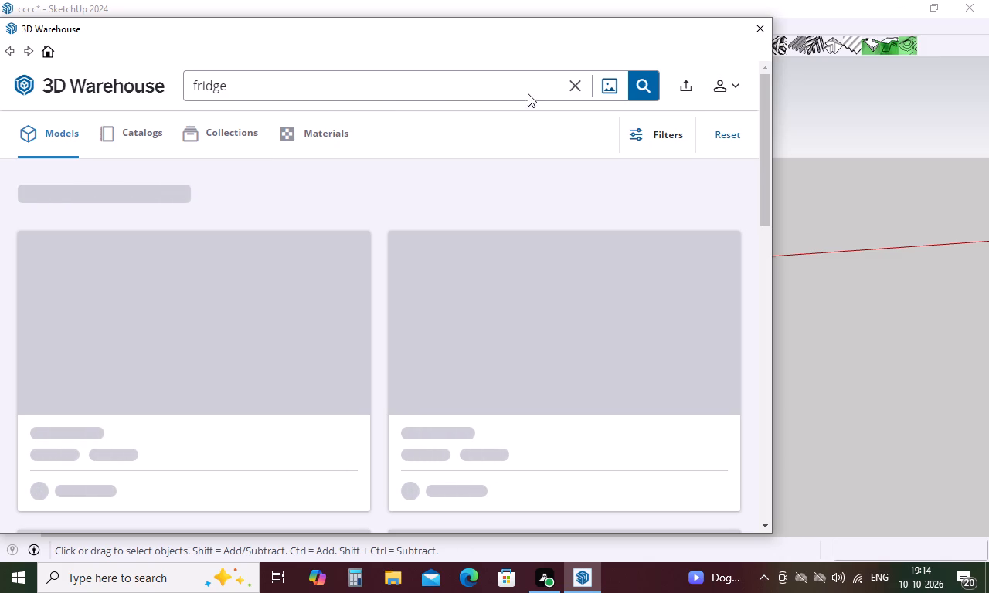
scroll(509, 297, down, 4)
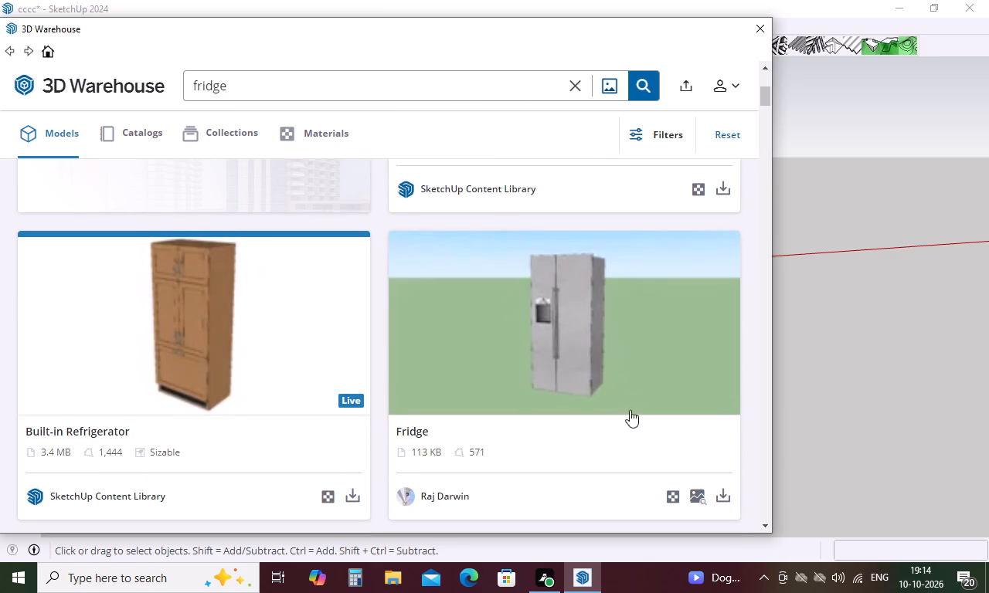
click(719, 500)
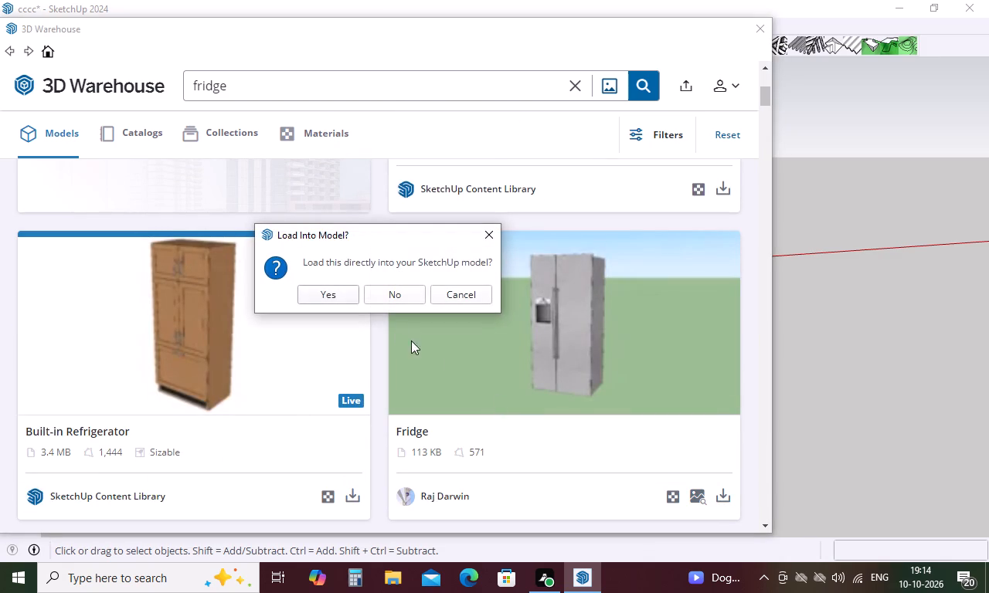
click(313, 294)
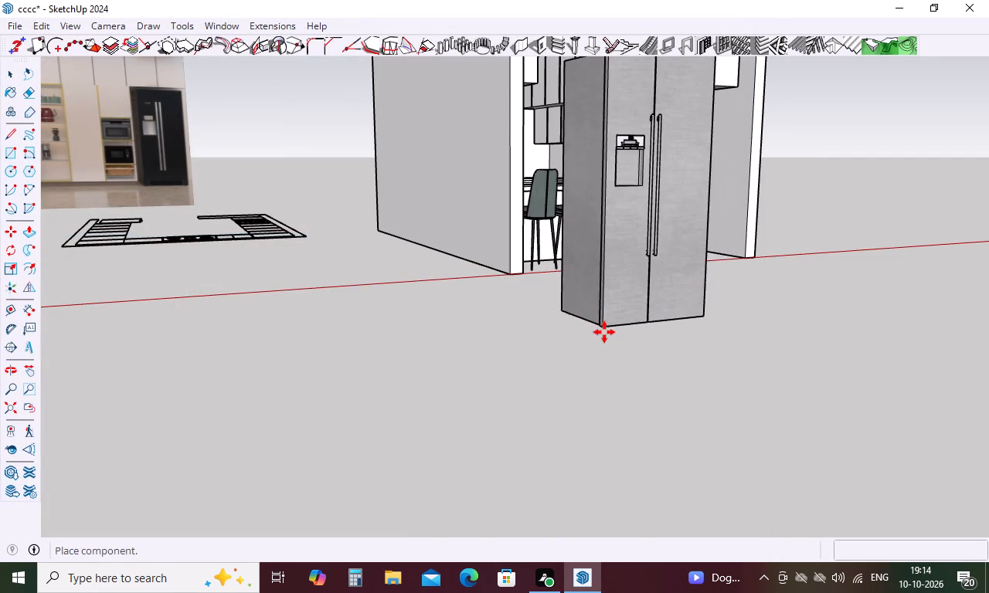
click(604, 332)
key(Escape)
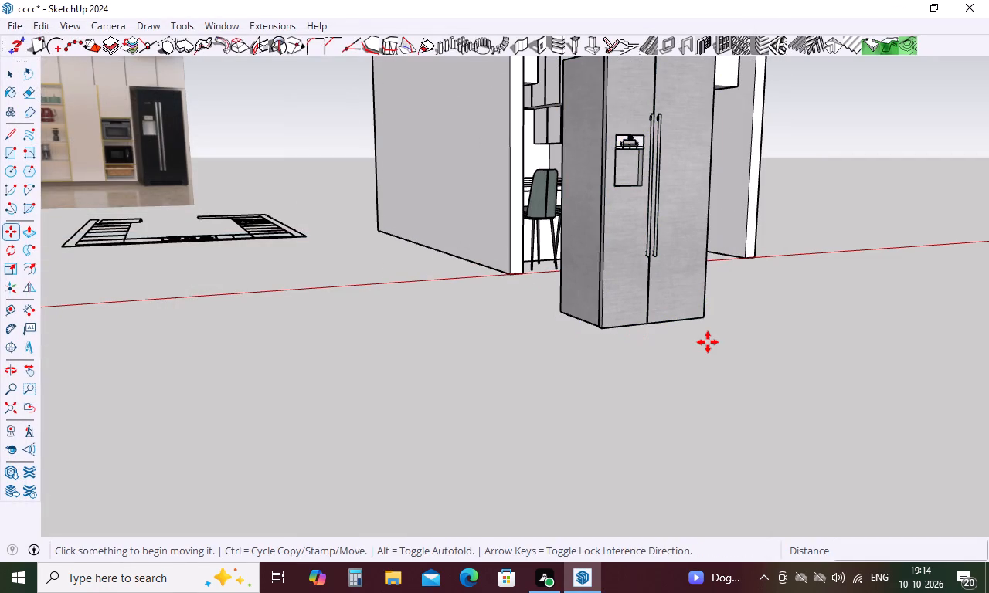
Rotate the new refrigerator 90 degrees about the vertical axis at its bottom back corner.
key(q)
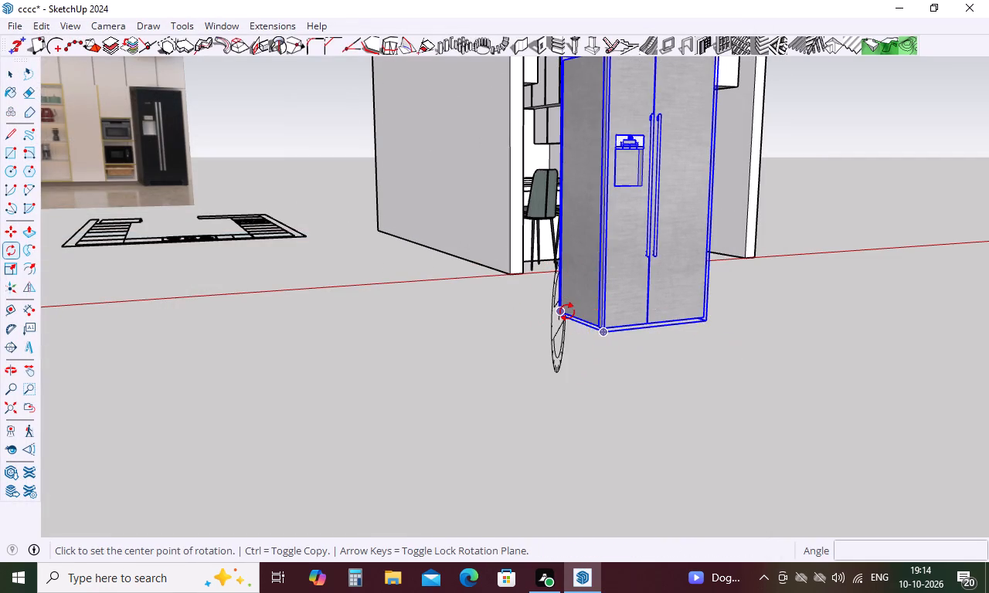
middle_drag(567, 312, 555, 402)
scroll(563, 449, up, 6)
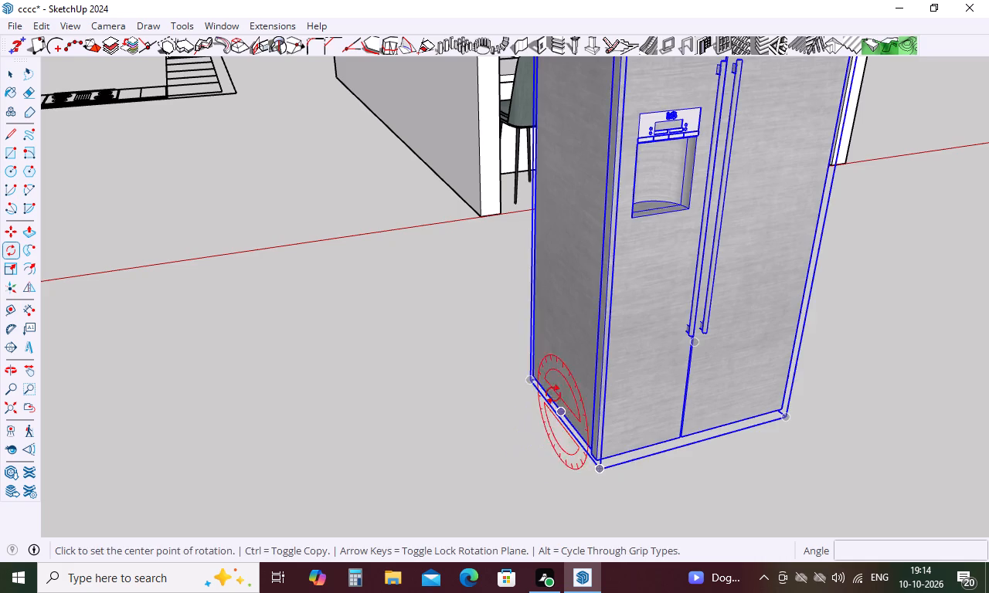
click(528, 381)
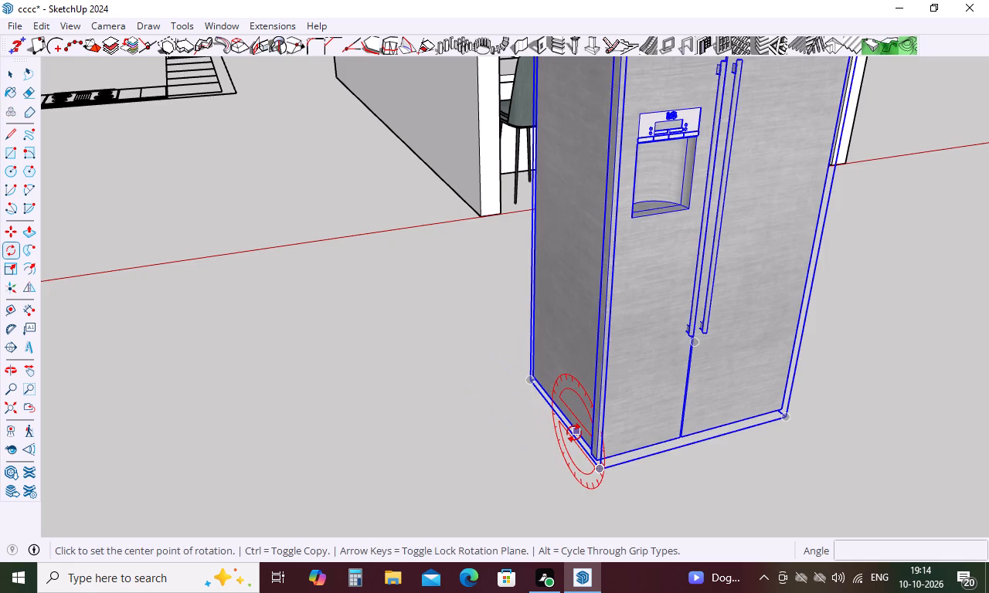
key(Escape)
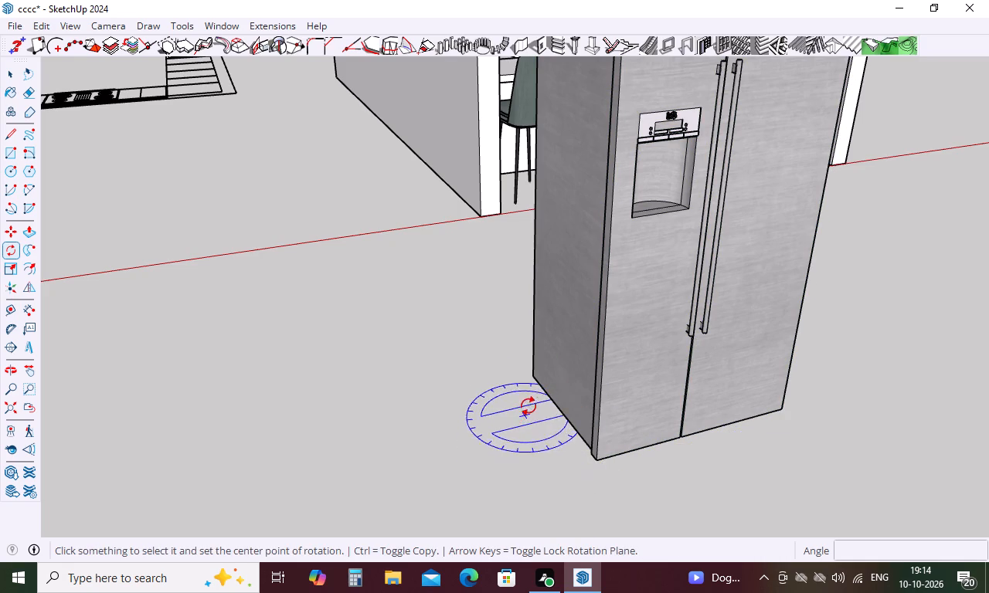
scroll(534, 390, up, 5)
key(Down)
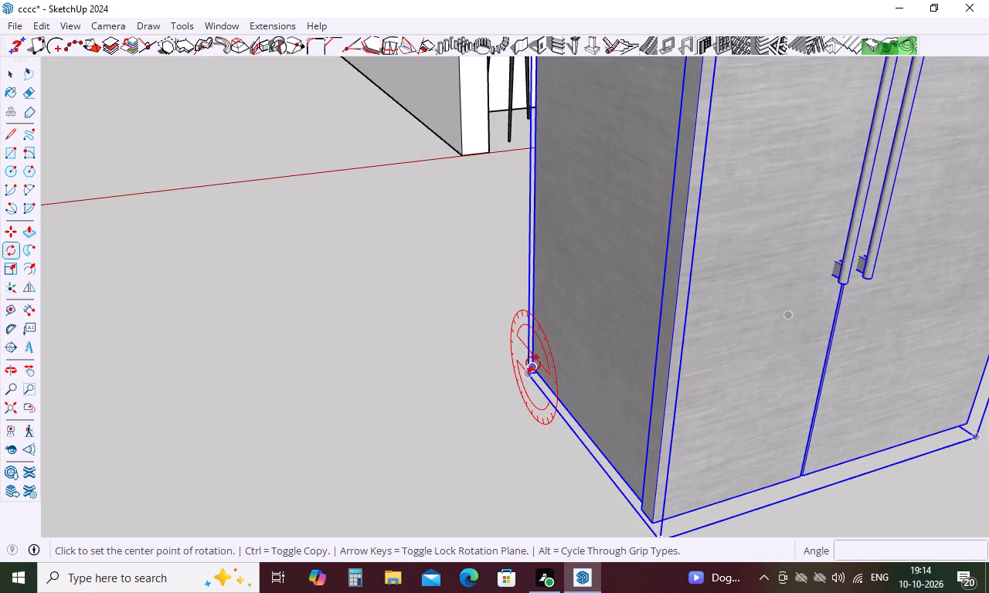
key(Down)
click(532, 364)
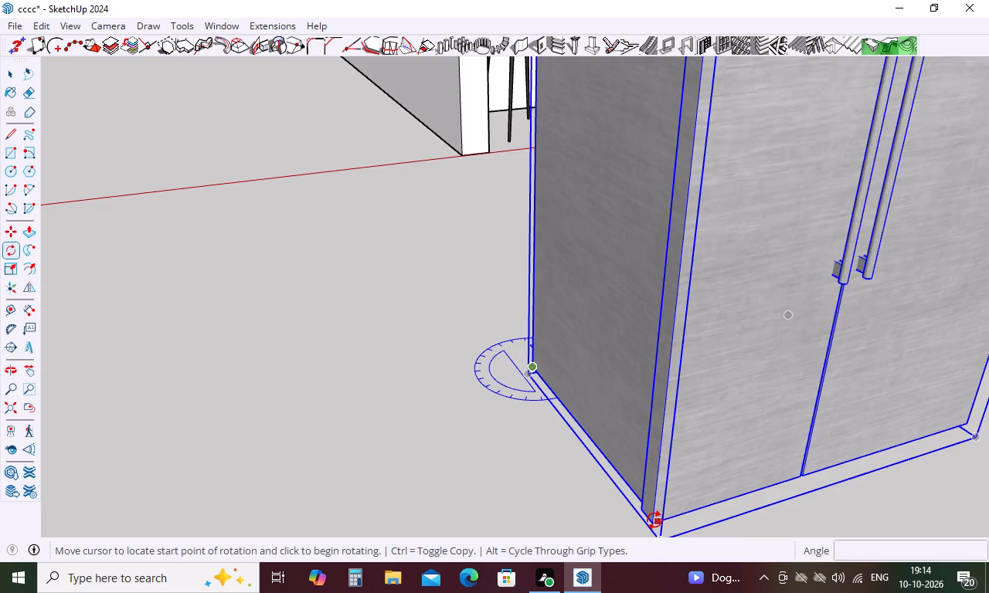
scroll(639, 508, up, 10)
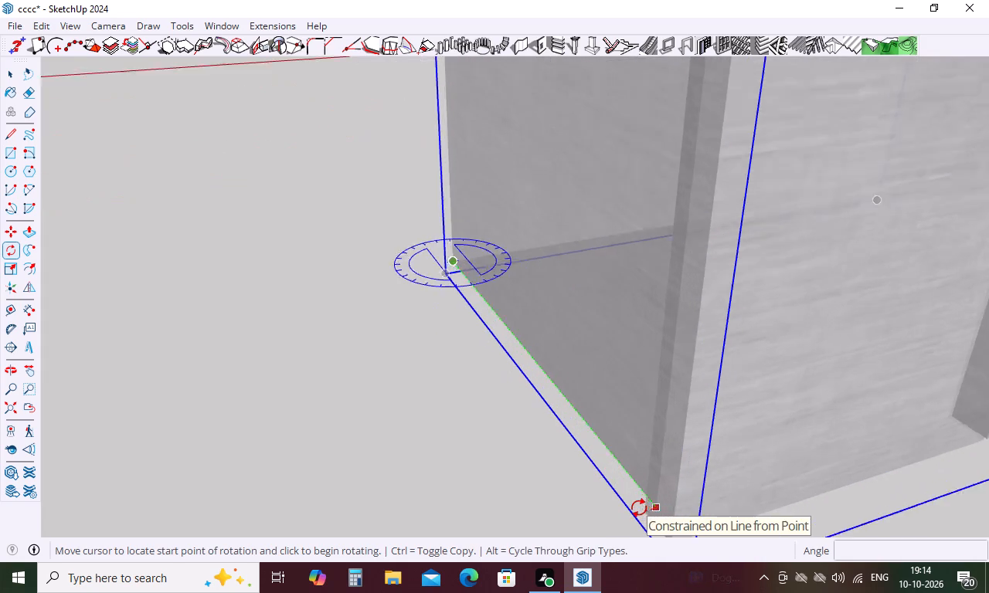
scroll(639, 508, up, 2)
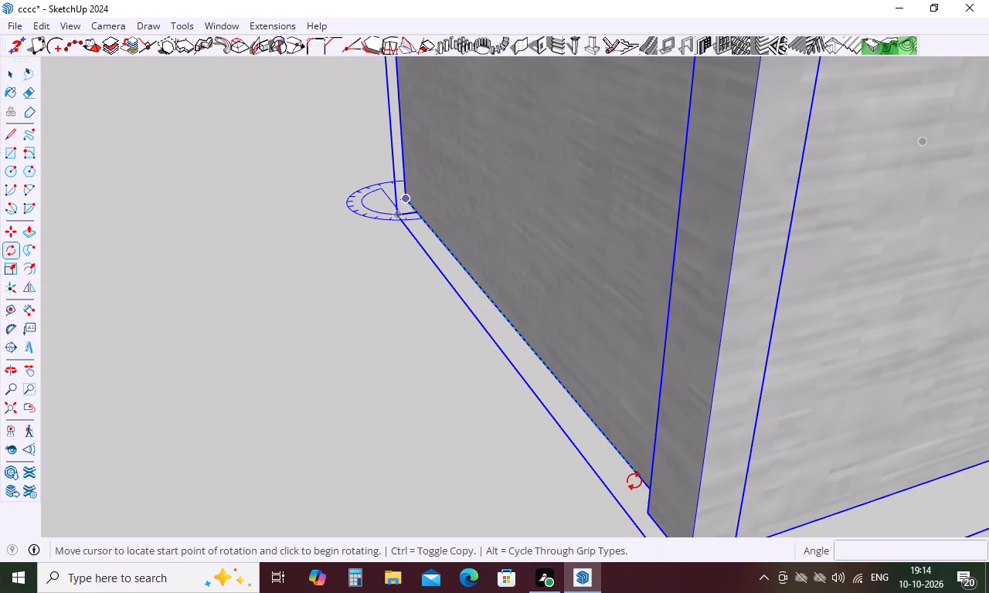
click(634, 481)
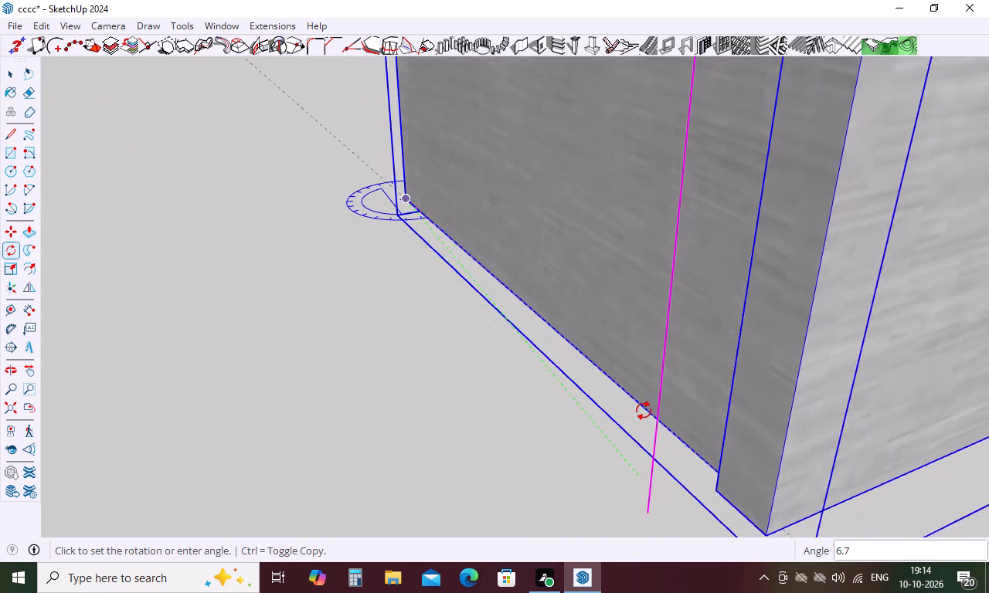
scroll(644, 411, down, 17)
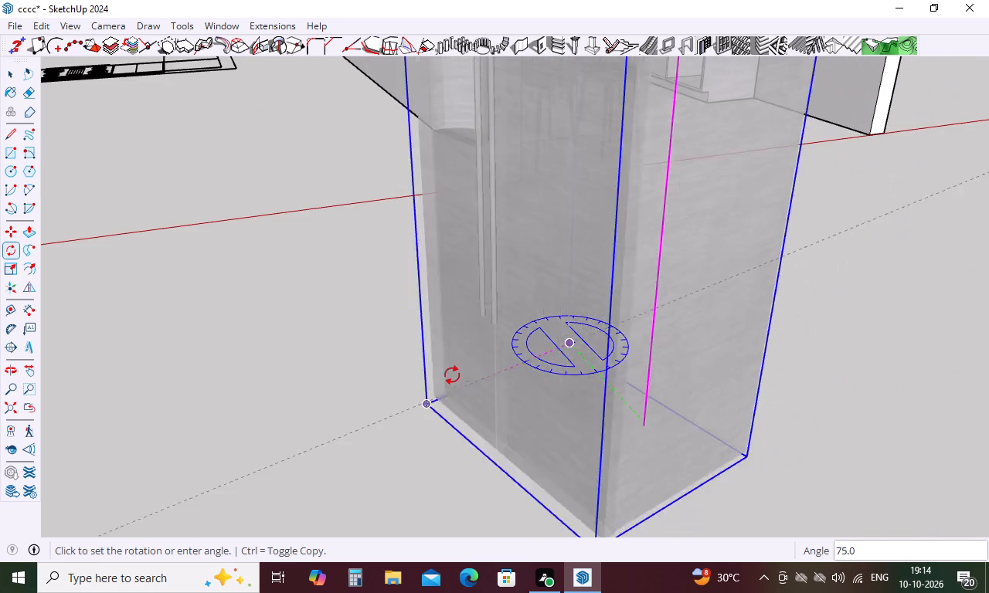
click(436, 368)
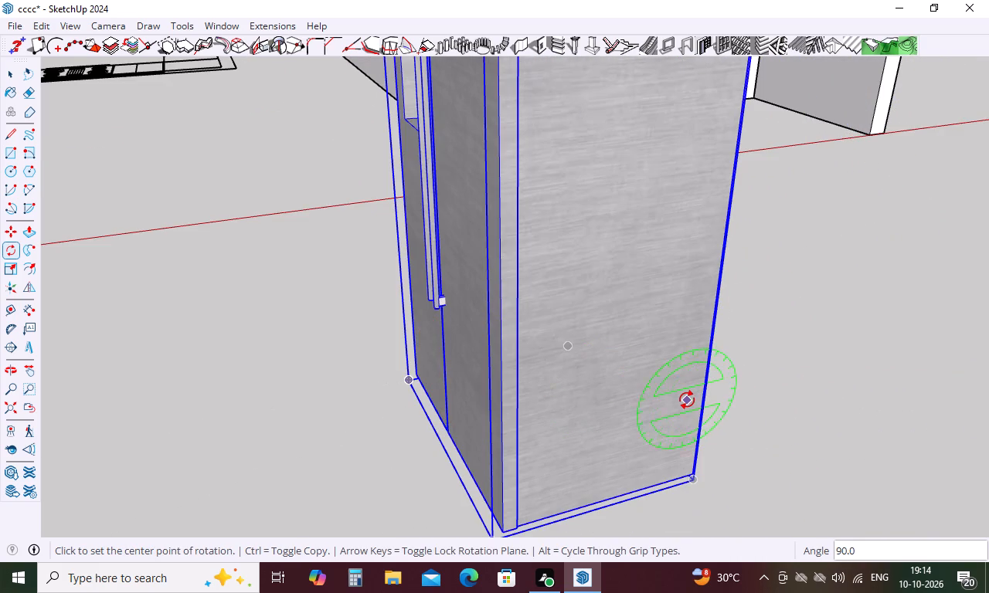
key(space)
Show the back edges and move the refrigerator by its back bottom corner into the space beside the tall cabinets, under the overhead cabinet.
scroll(620, 391, down, 11)
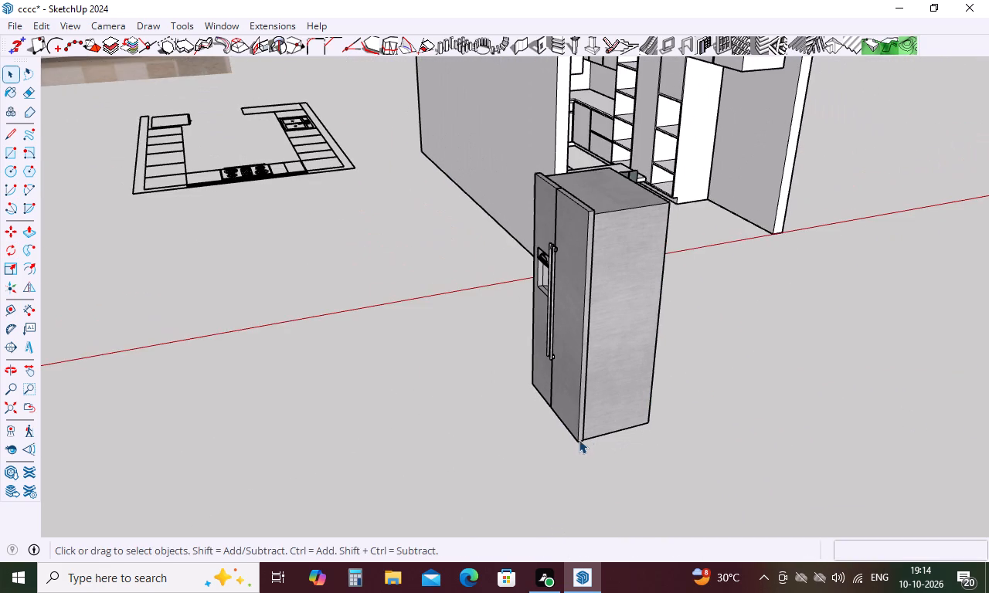
key(m)
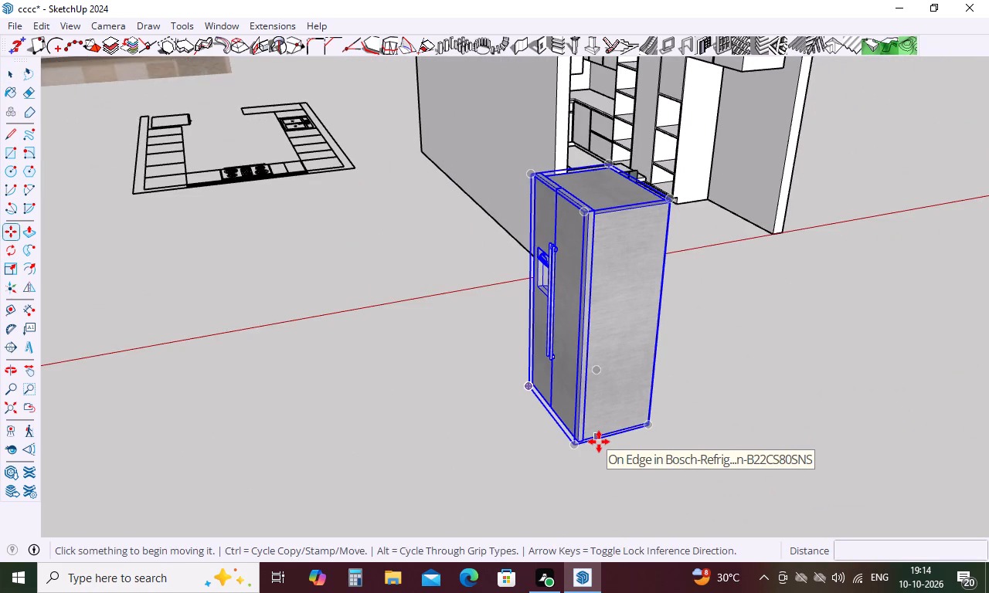
key(k)
scroll(601, 413, up, 6)
click(599, 342)
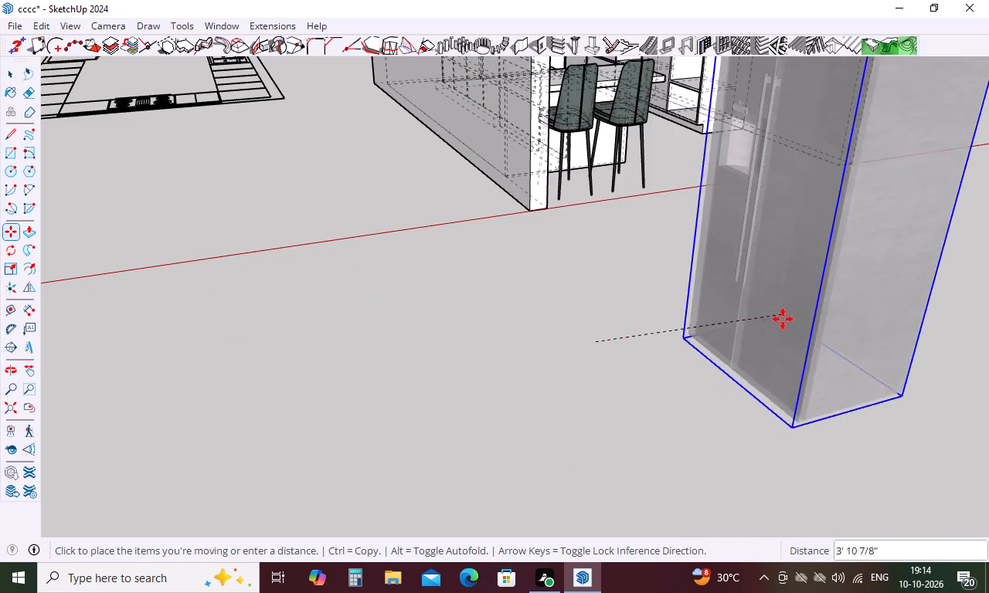
scroll(793, 378, down, 5)
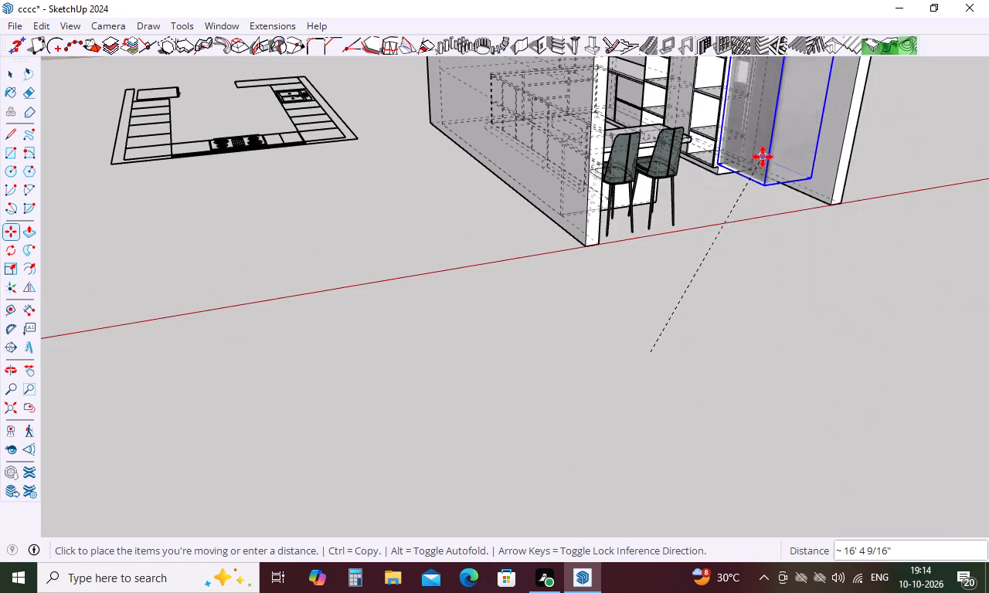
scroll(763, 155, up, 17)
scroll(762, 155, up, 5)
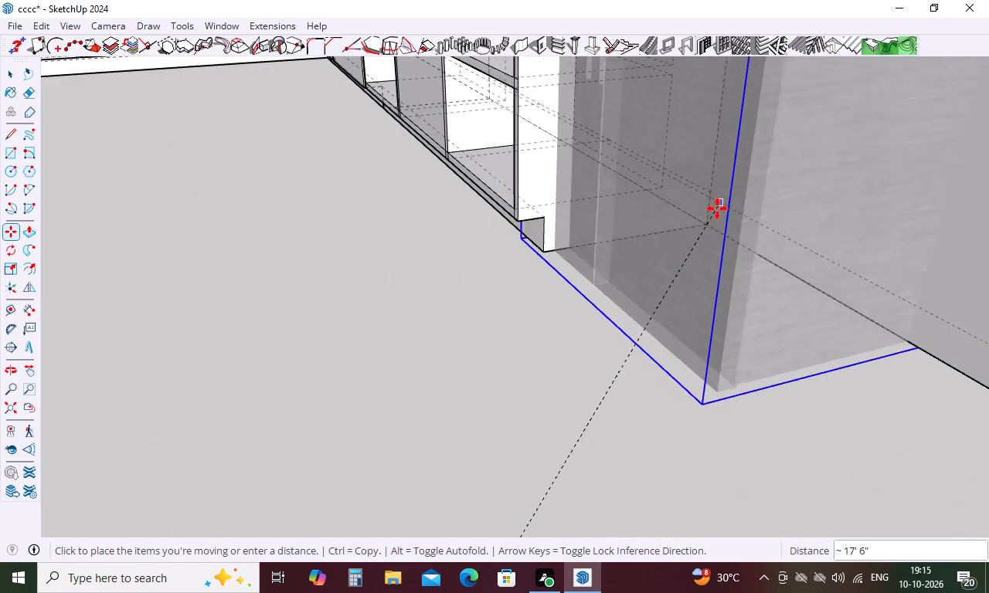
click(705, 224)
scroll(685, 263, down, 5)
middle_drag(678, 291, 807, 334)
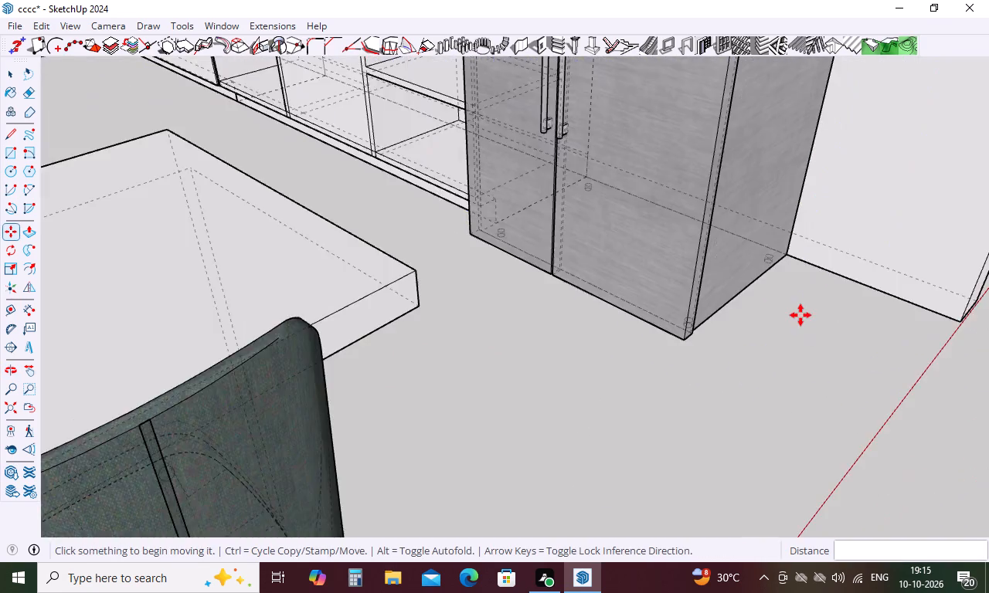
scroll(800, 315, down, 11)
middle_drag(786, 315, 668, 292)
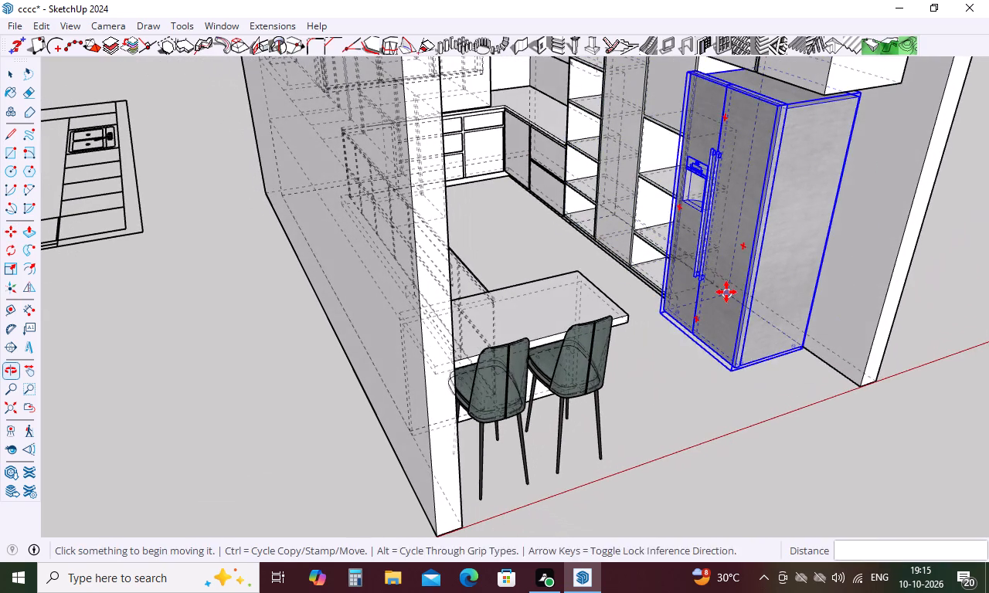
key(Escape)
Hide the back edges and scale the refrigerator slightly in the red and green directions from its front vertical edge beside the tall cabinets.
key(s)
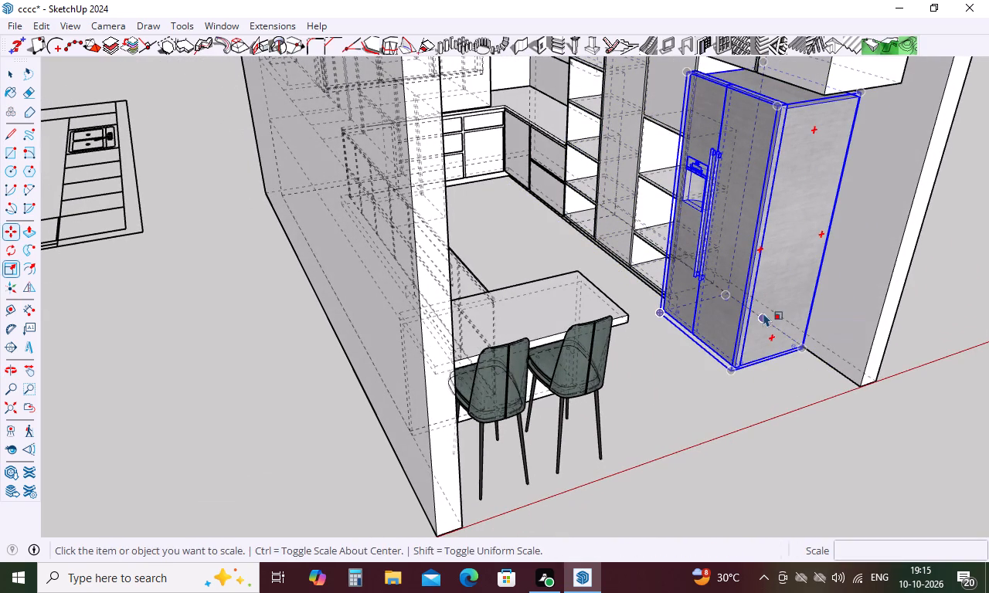
scroll(762, 302, up, 2)
scroll(698, 271, up, 5)
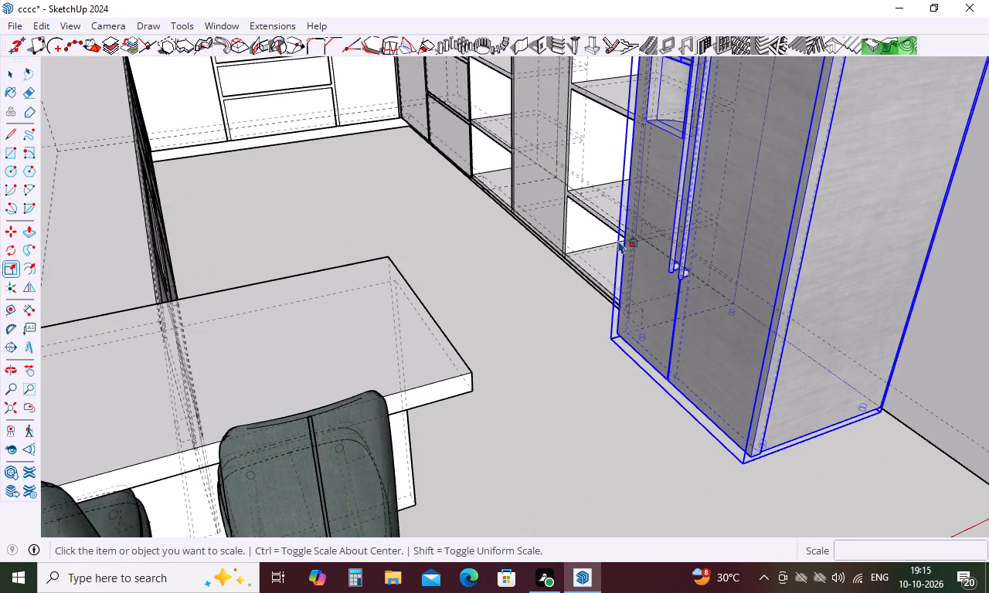
key(space)
click(578, 342)
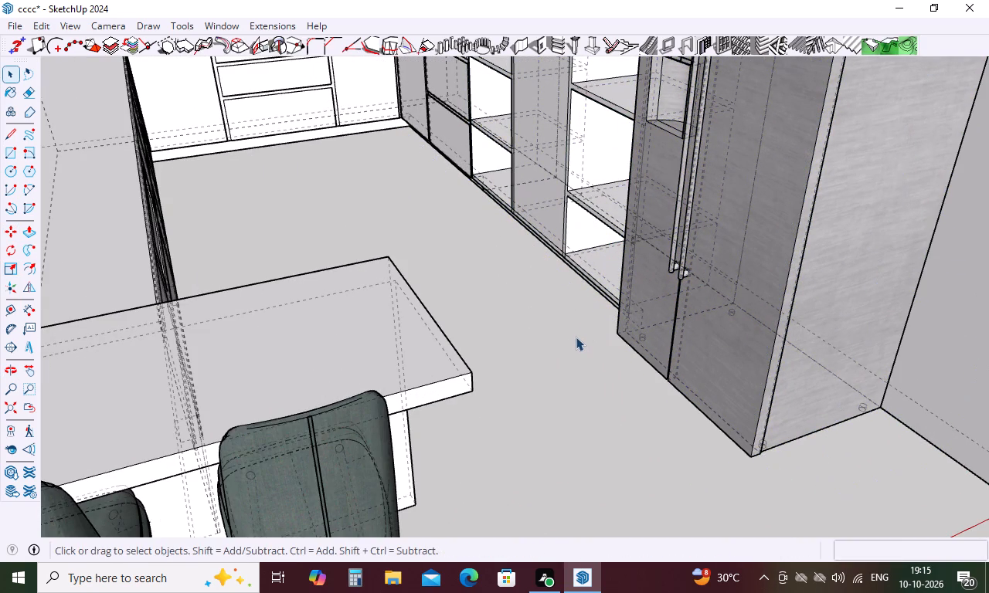
key(k)
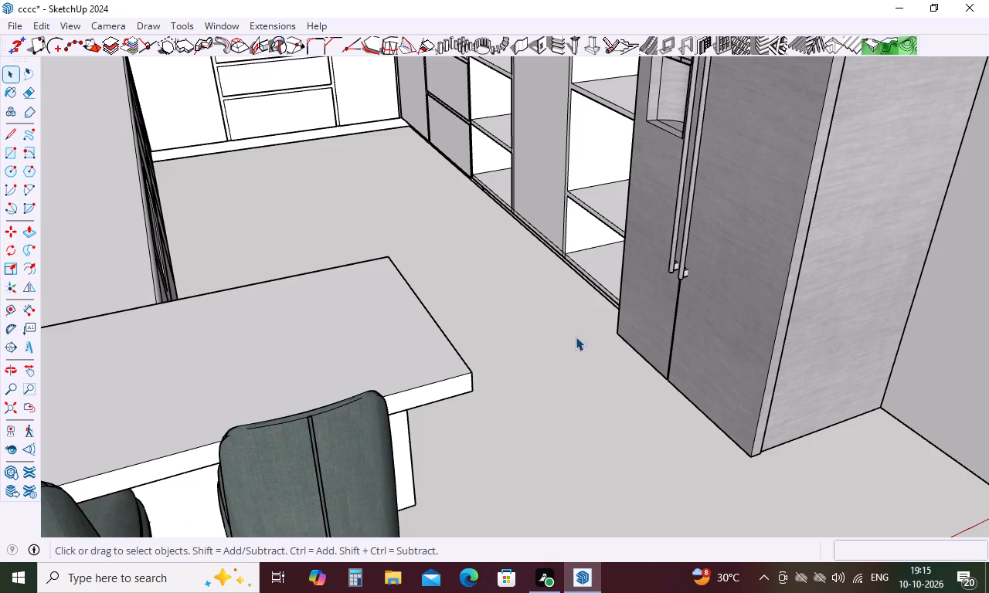
key(s)
click(664, 320)
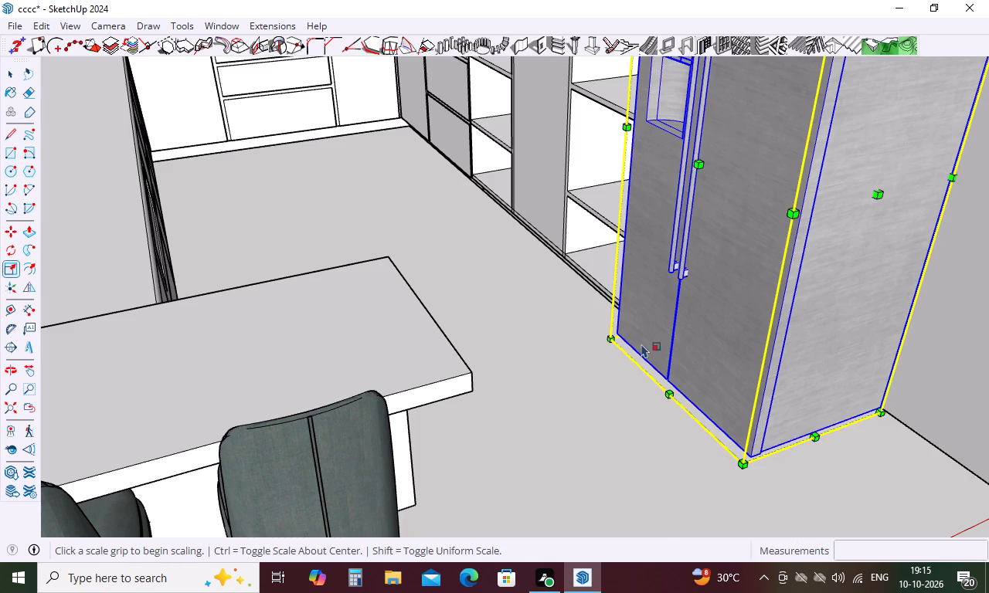
scroll(630, 354, down, 4)
click(624, 202)
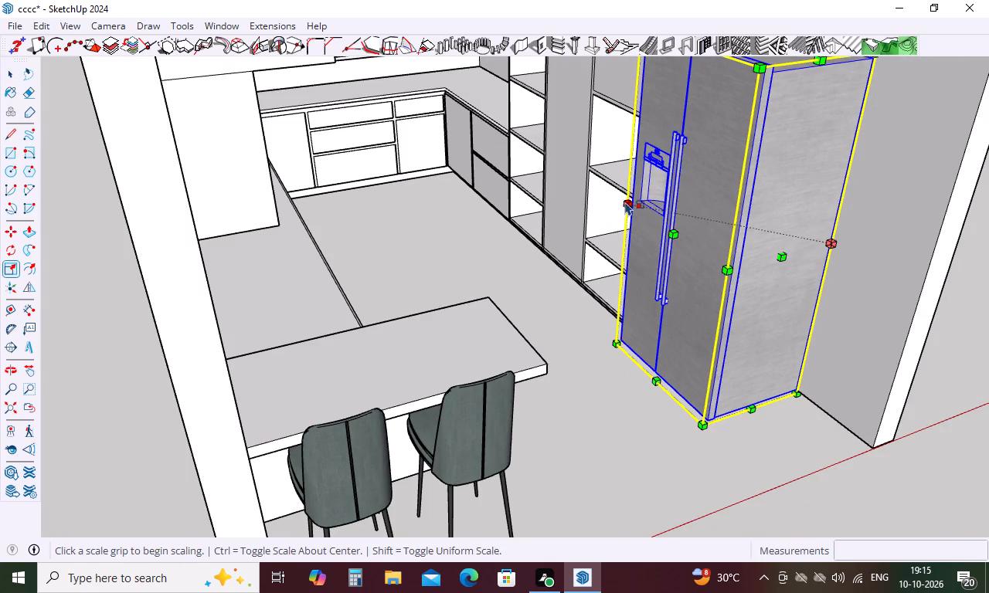
click(644, 198)
Scale the refrigerator's depth and height by about 1.30 and 1.06 to meet the overhead cabinet's bottom front corner.
scroll(629, 292, down, 4)
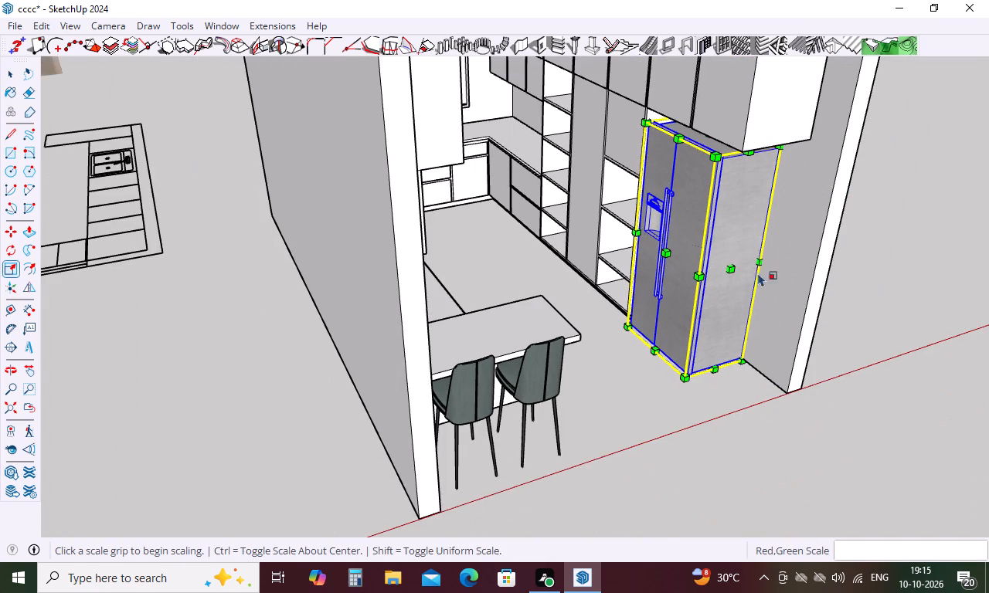
middle_drag(758, 177, 577, 226)
scroll(546, 283, down, 1)
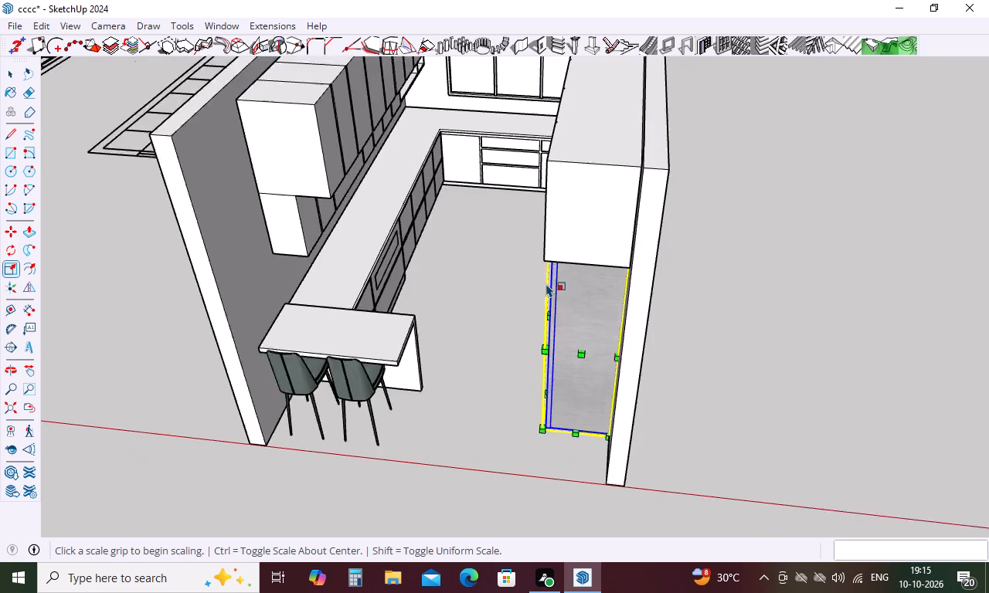
scroll(546, 283, down, 8)
middle_drag(549, 292, 637, 139)
scroll(601, 193, up, 9)
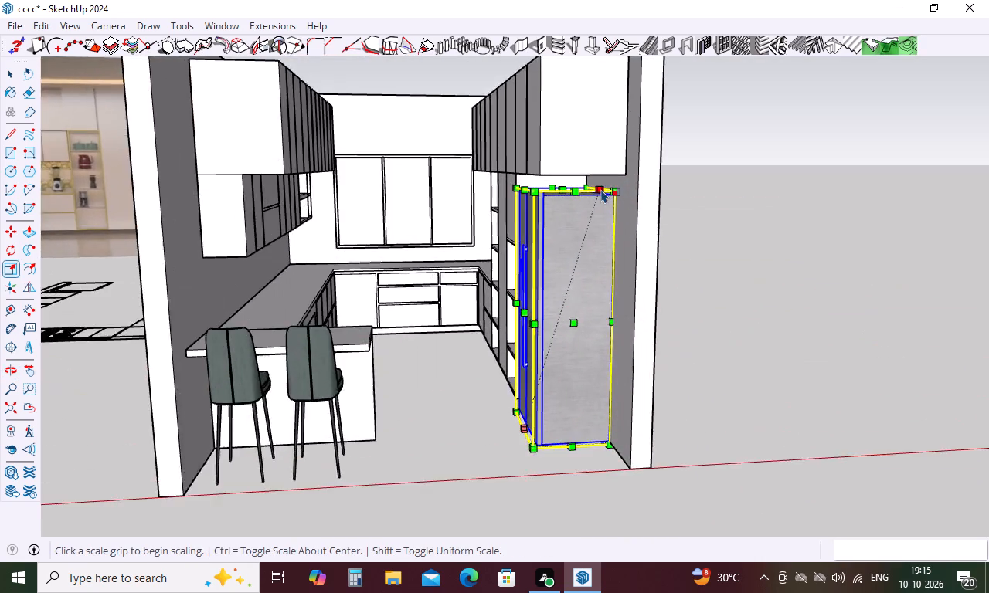
scroll(601, 189, up, 5)
click(557, 193)
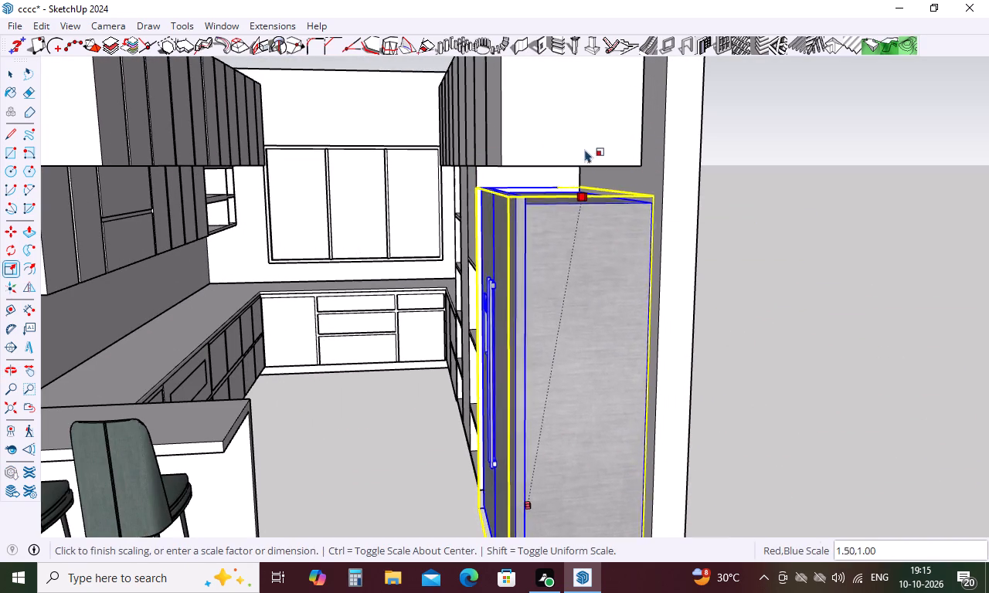
scroll(579, 151, up, 5)
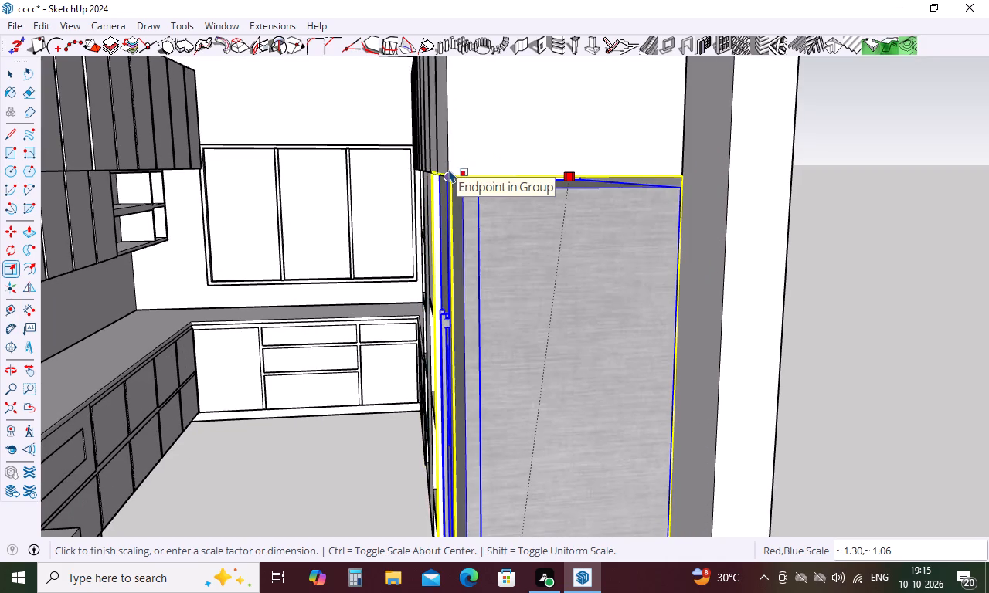
click(449, 169)
scroll(665, 194, down, 4)
middle_drag(659, 216, 865, 185)
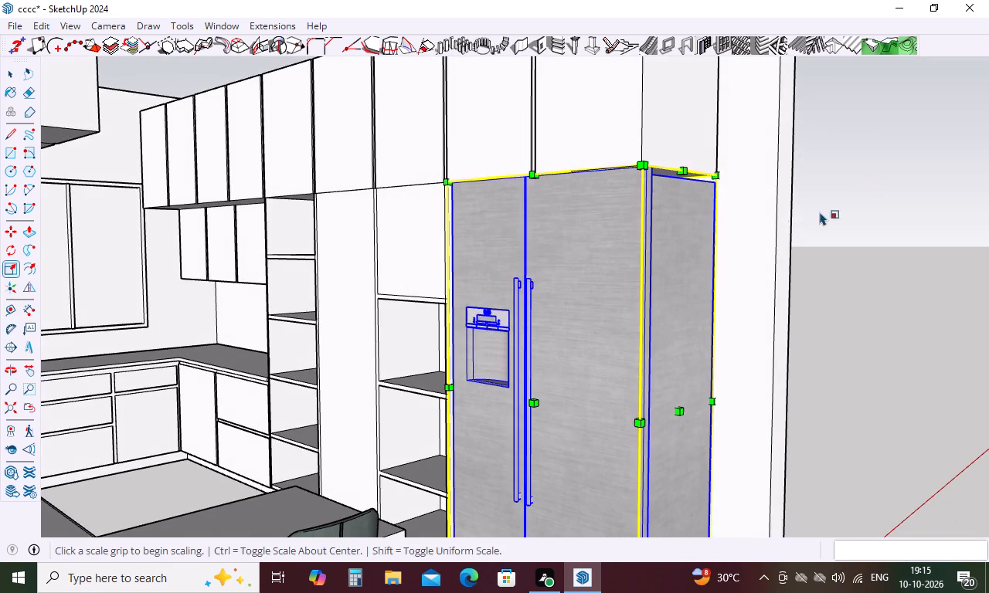
Deselect the refrigerator and examine its fit in the kitchen, then compare the appliance niche in the tall-cabinet reference photo.
scroll(696, 175, up, 4)
middle_drag(613, 198, 736, 191)
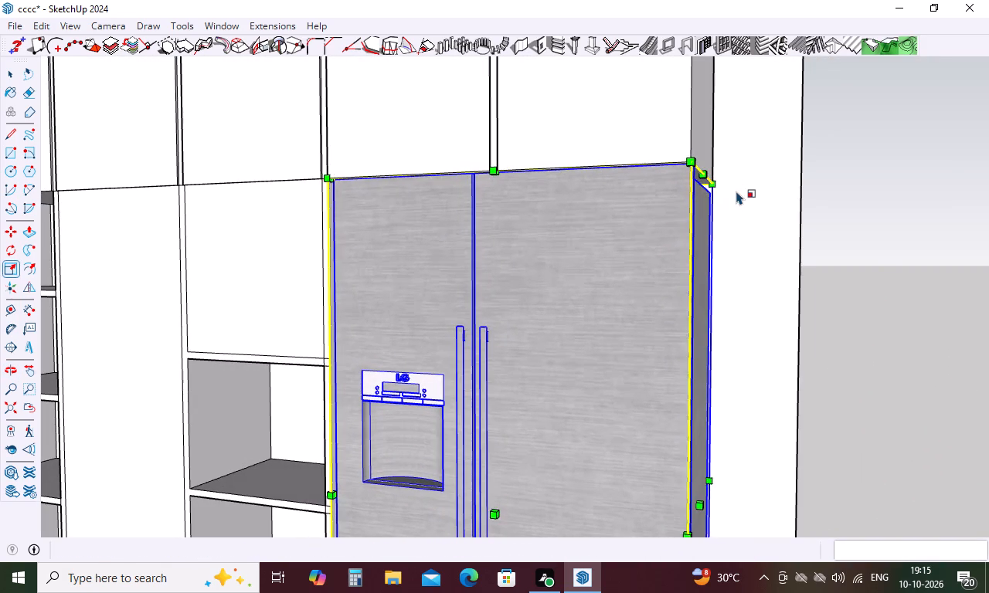
key(space)
click(870, 260)
scroll(771, 231, down, 5)
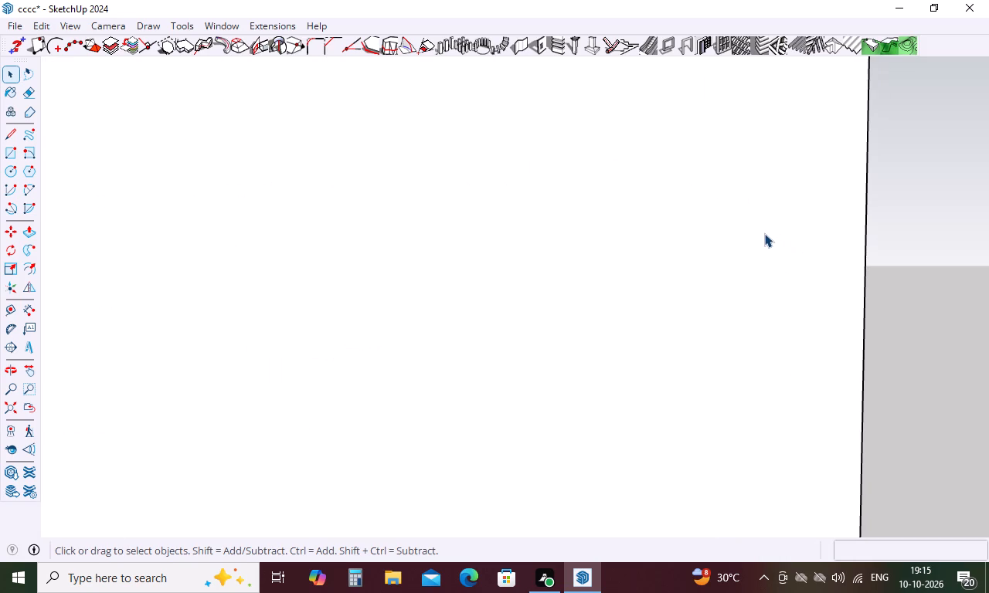
middle_drag(764, 234, 741, 239)
scroll(728, 233, down, 14)
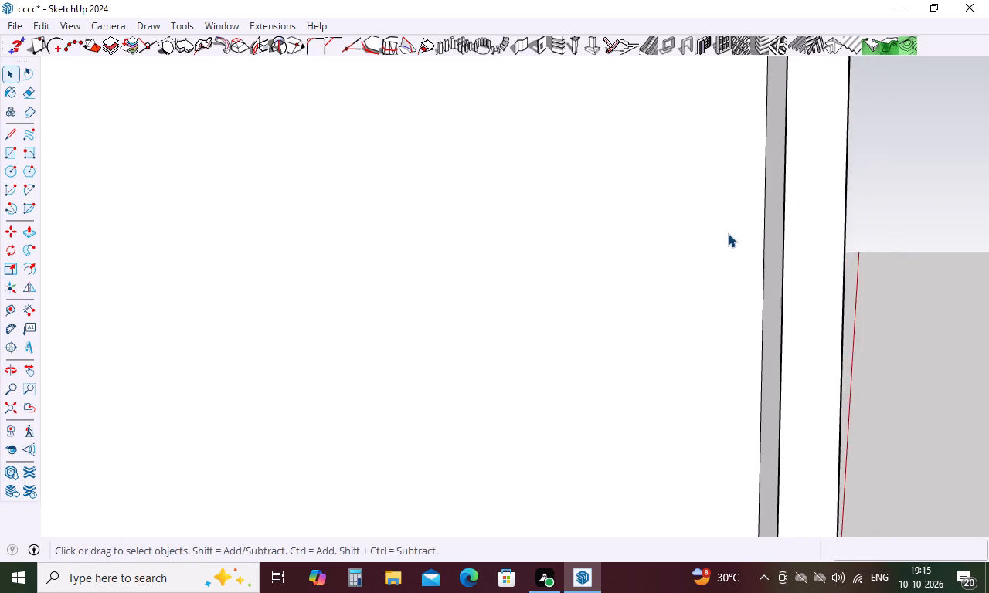
scroll(728, 233, down, 6)
middle_drag(861, 246, 734, 275)
scroll(729, 273, up, 1)
scroll(726, 261, down, 15)
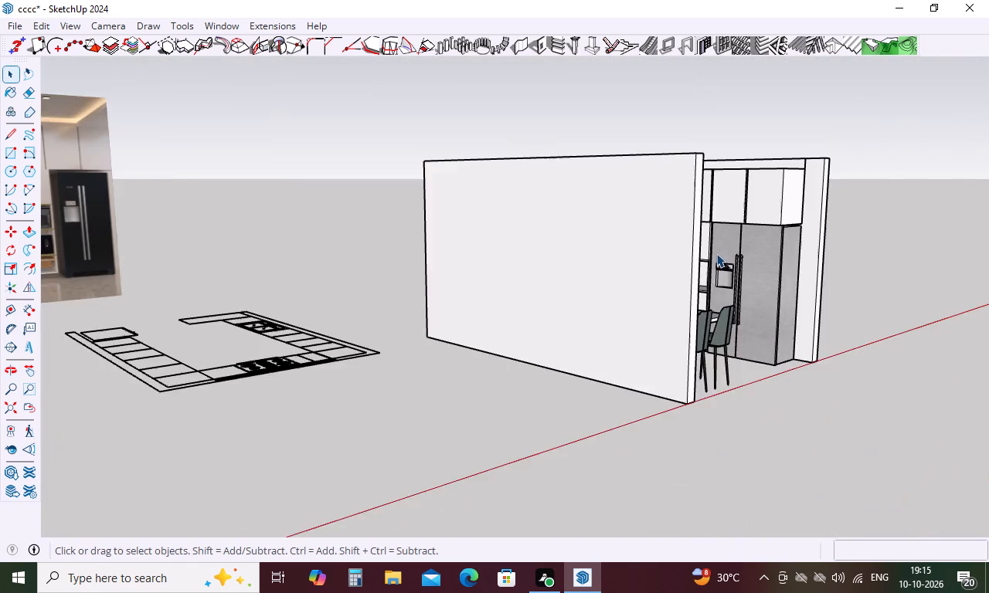
middle_drag(726, 274, 546, 300)
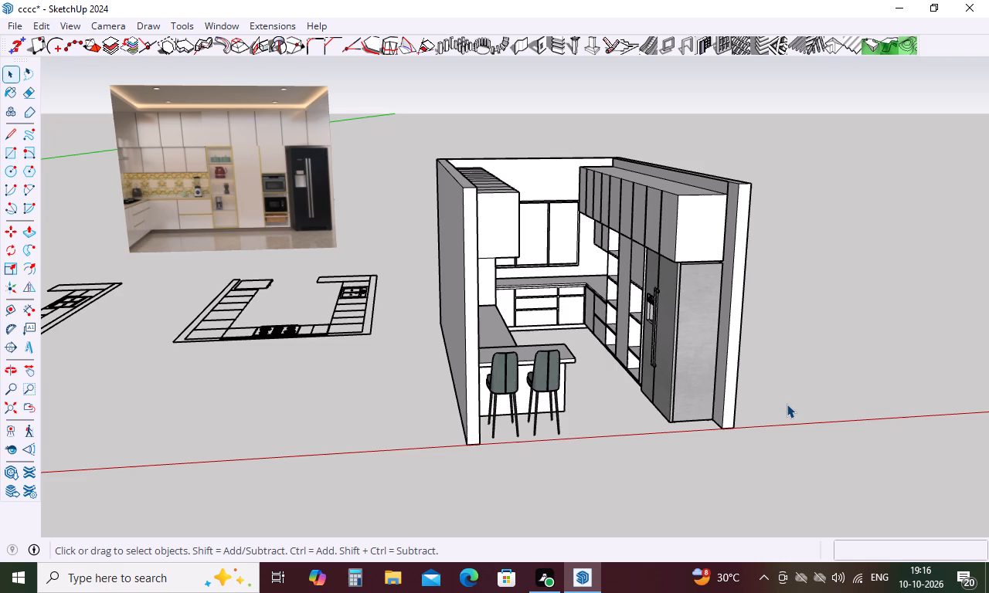
middle_drag(787, 398, 816, 314)
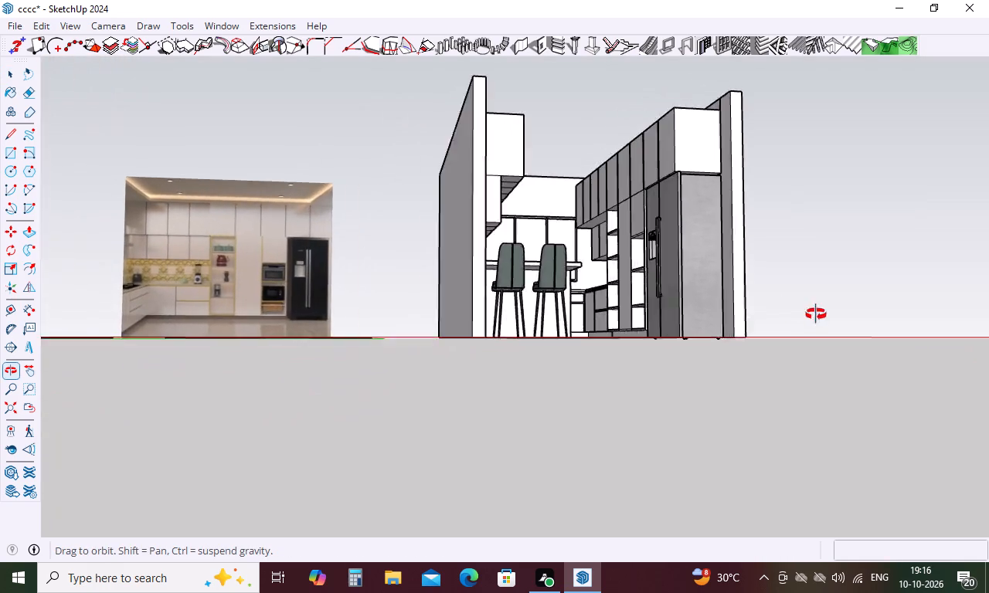
middle_drag(816, 314, 834, 339)
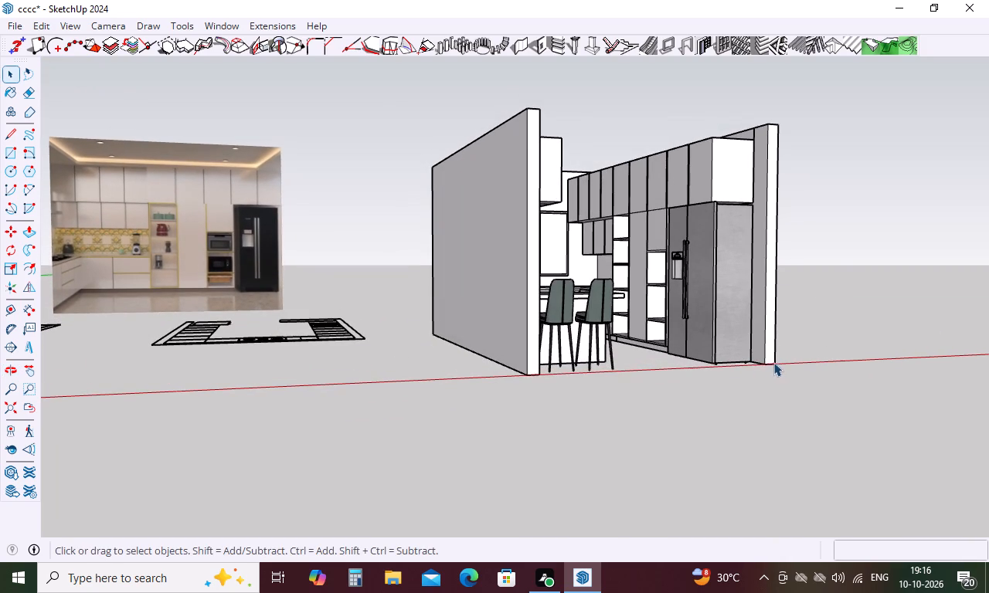
middle_drag(753, 365, 818, 379)
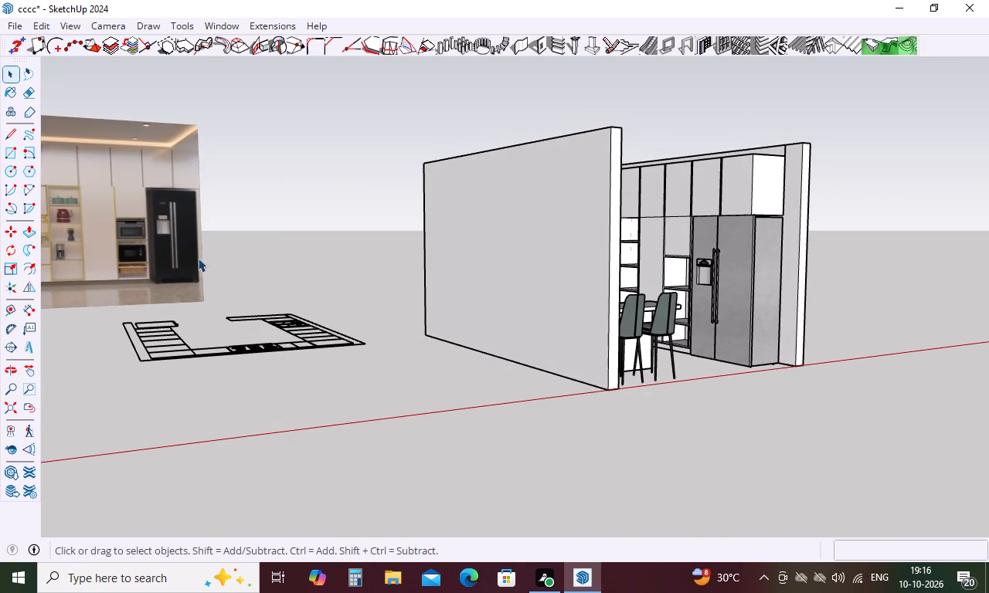
scroll(117, 215, up, 12)
scroll(137, 345, up, 5)
middle_drag(154, 345, 171, 325)
scroll(171, 325, down, 5)
middle_drag(206, 315, 172, 344)
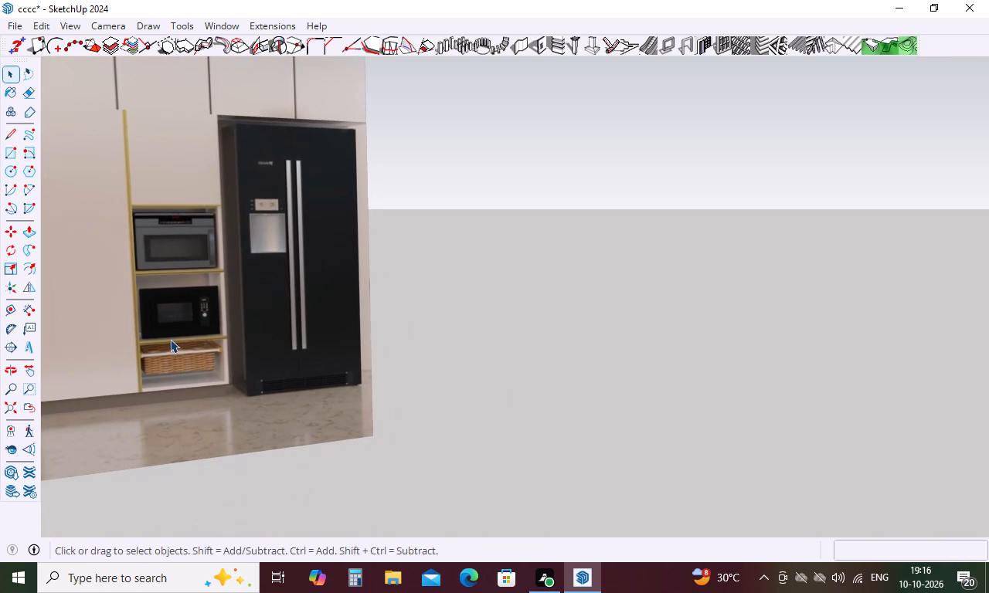
Search 3D Warehouse for "micro oven", load the beige countertop Micro oven model and place it beside the refrigerator reference photo.
click(212, 22)
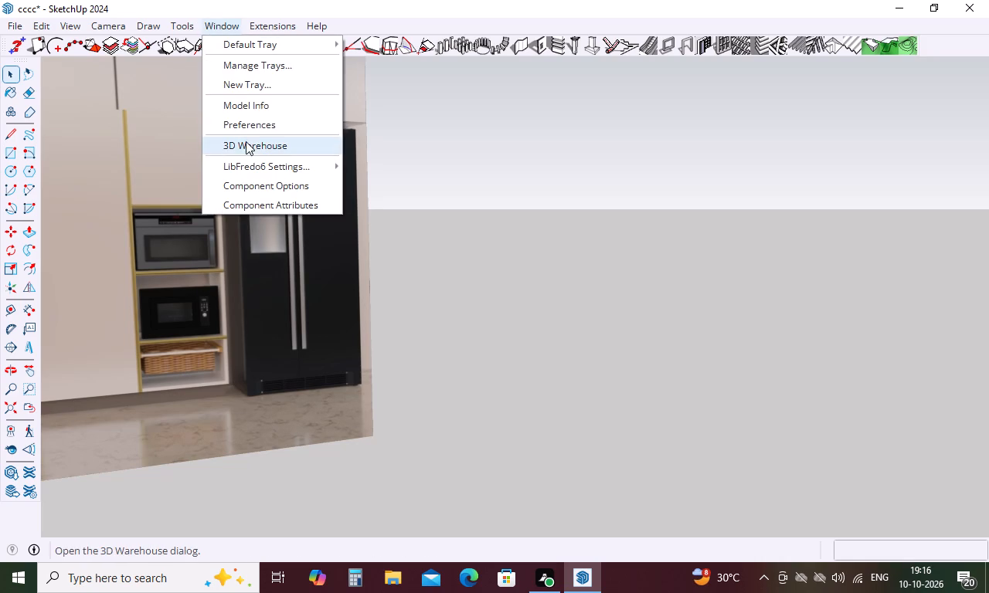
click(247, 150)
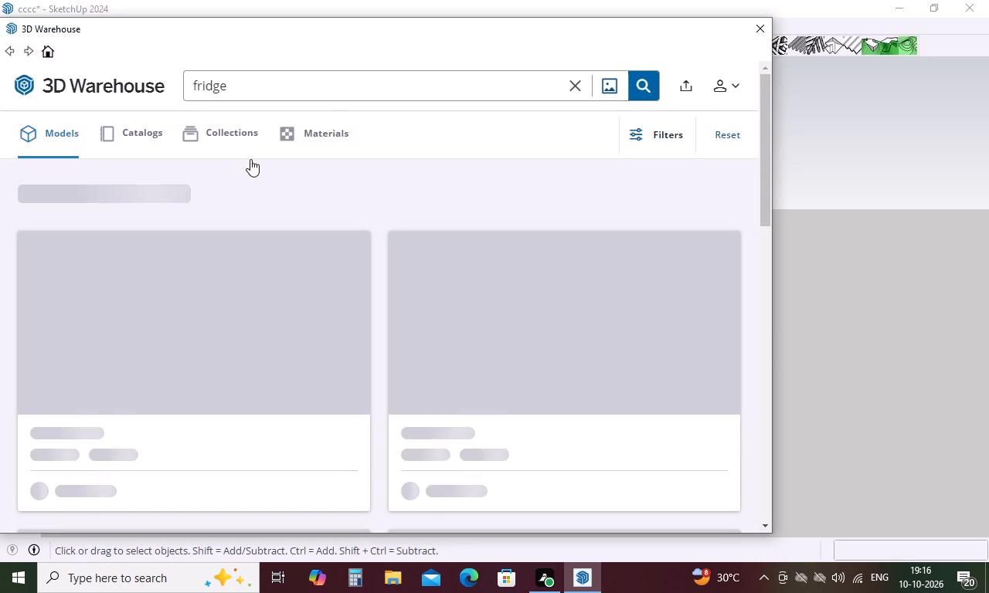
click(334, 95)
key(BackSpace)
key(BackSpace)
key(BackSpace)
key(BackSpace)
key(BackSpace)
key(BackSpace)
key(BackSpace)
key(BackSpace)
key(BackSpace)
key(BackSpace)
key(BackSpace)
key(BackSpace)
key(BackSpace)
key(BackSpace)
key(BackSpace)
key(BackSpace)
key(BackSpace)
key(BackSpace)
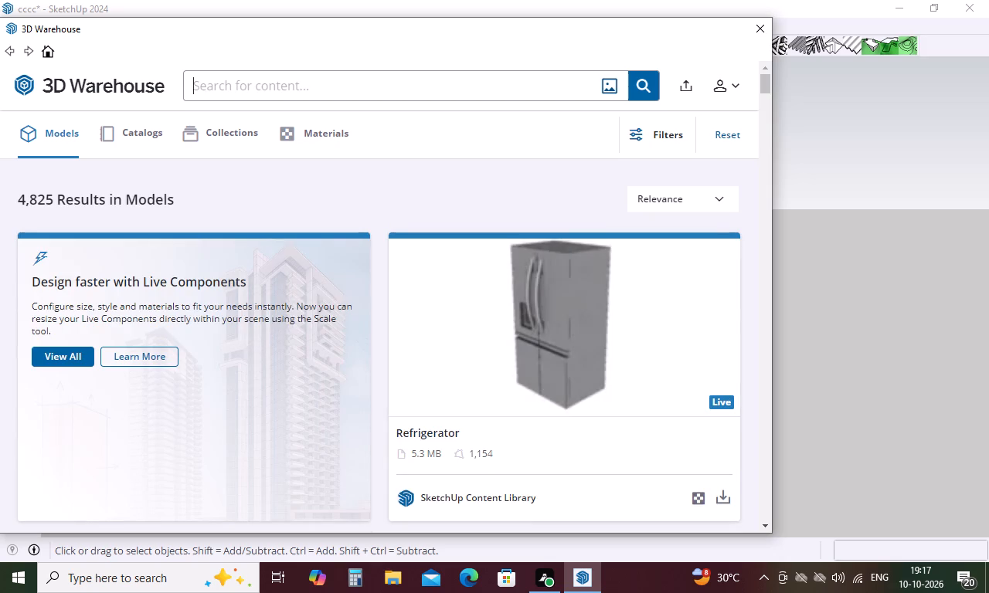
text(mi)
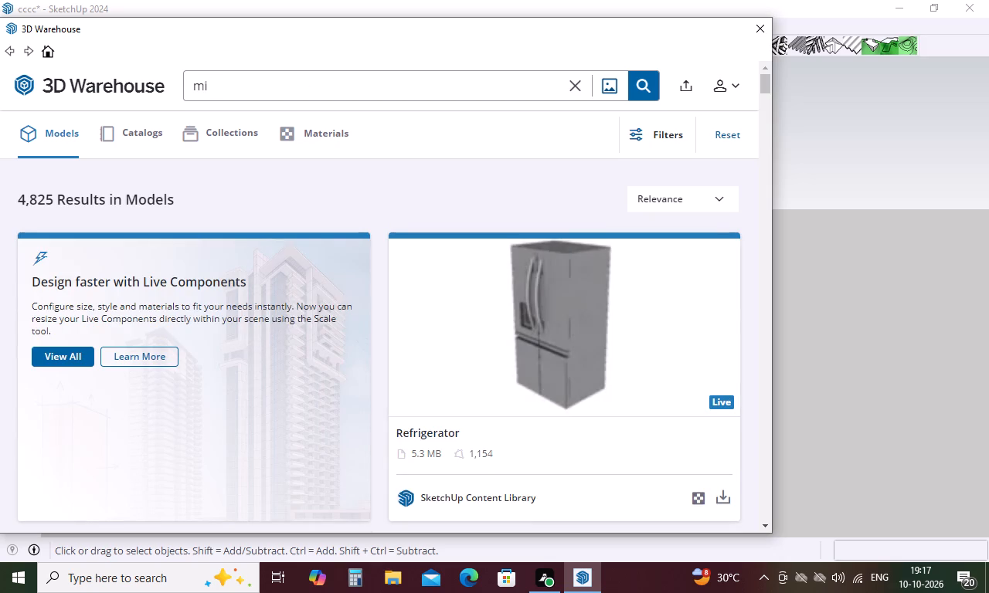
text(cro oven)
key(Return)
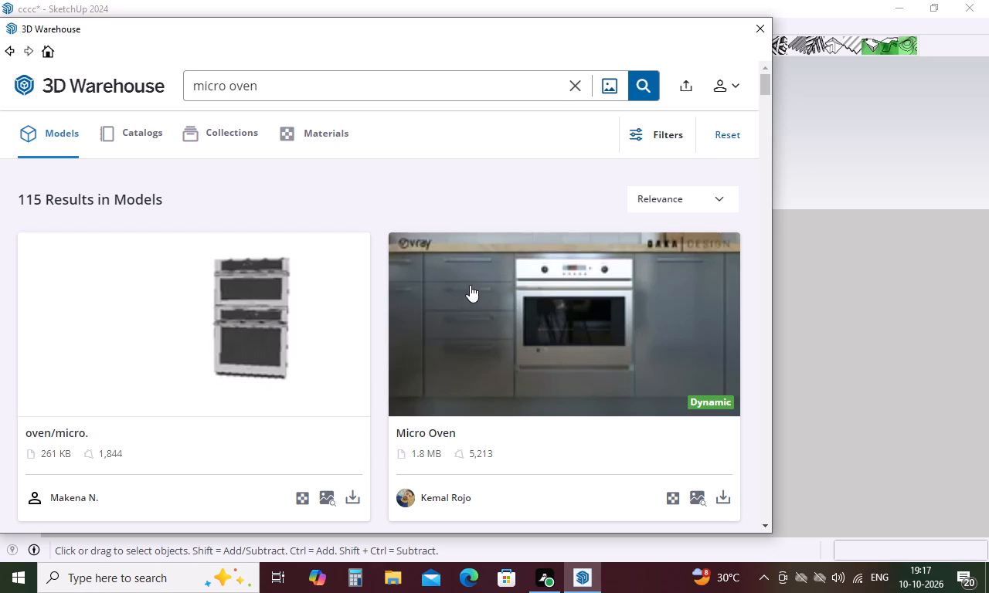
scroll(497, 285, down, 4)
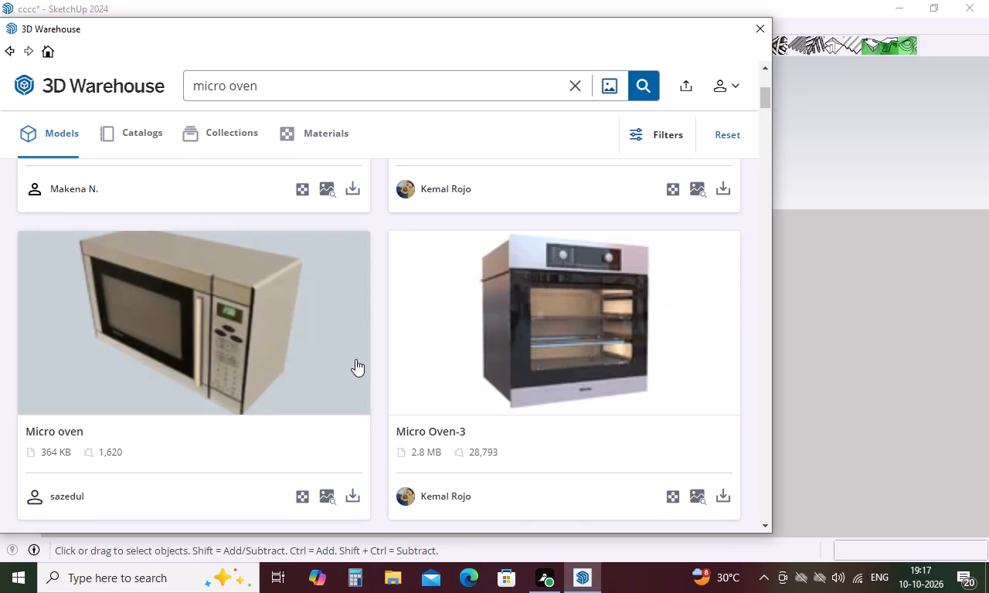
click(355, 495)
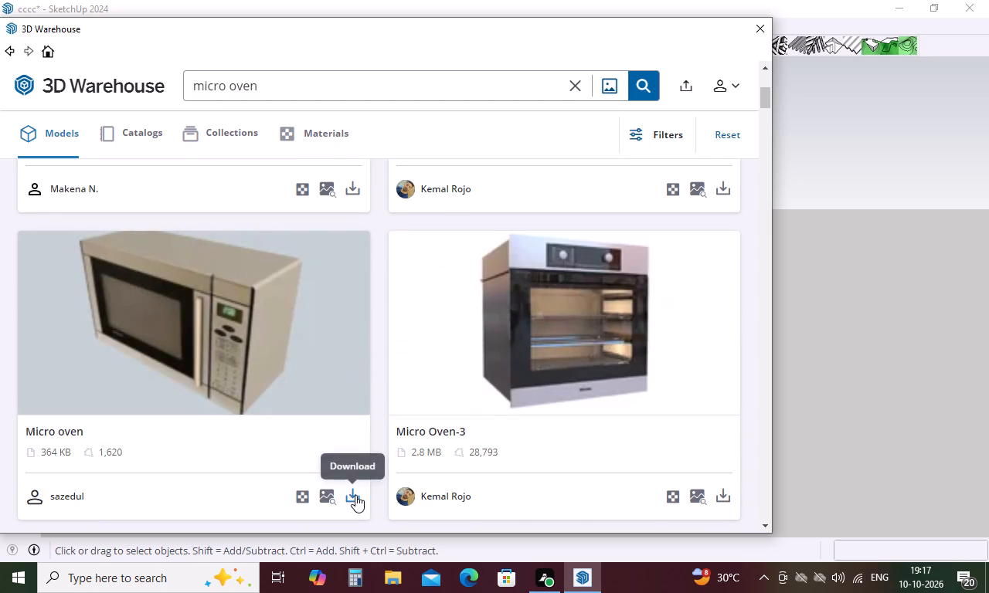
click(342, 301)
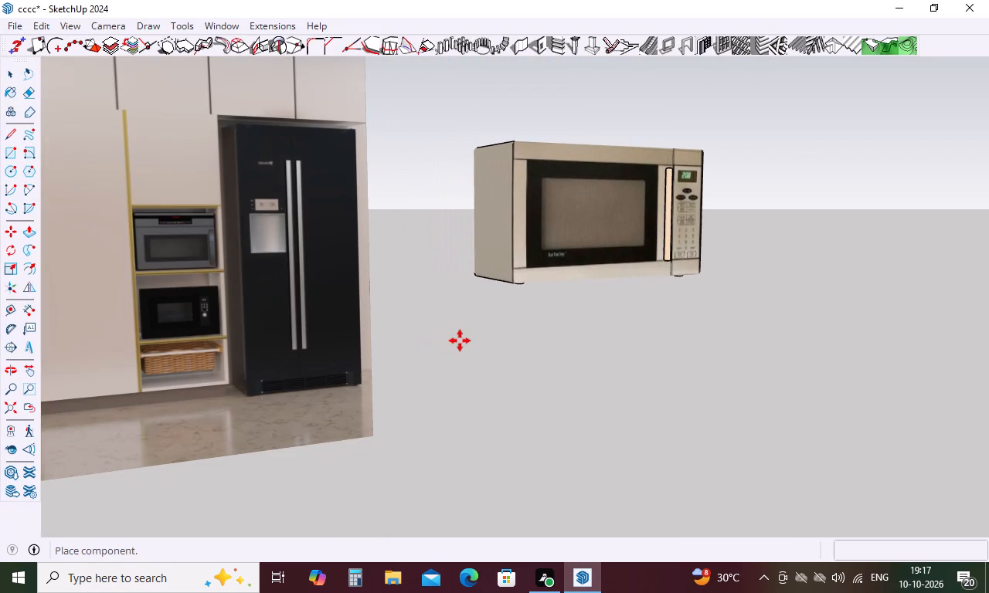
click(461, 341)
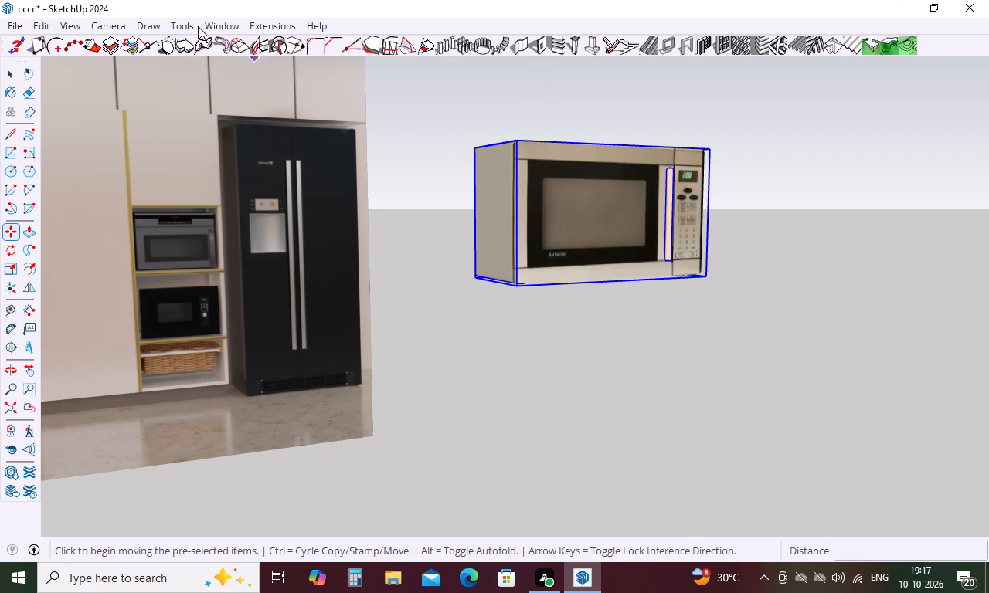
Search 3D Warehouse for "basket", load the open rectangular brown wicker basket and place it just below the microwave.
click(219, 23)
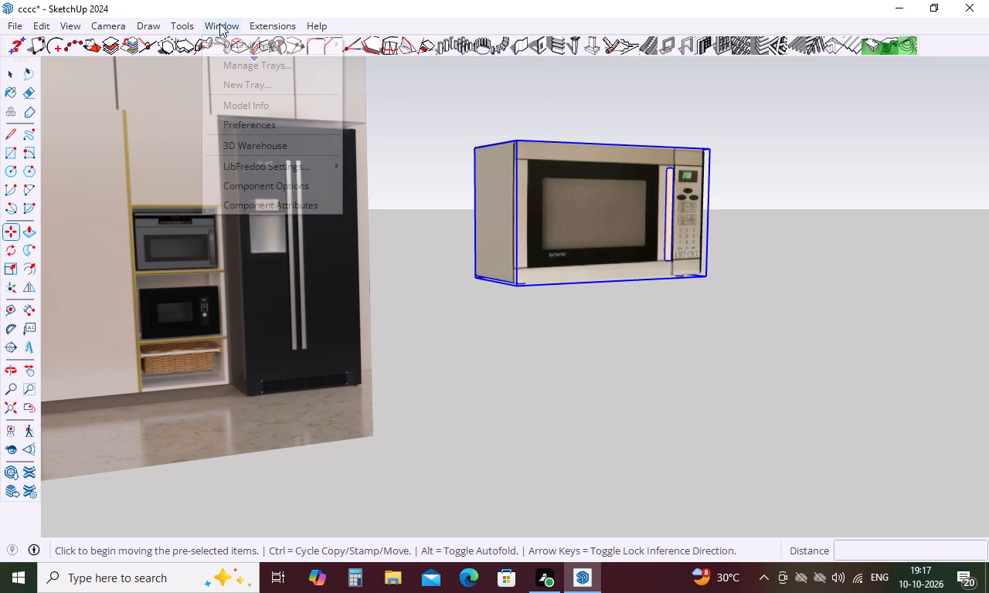
click(250, 147)
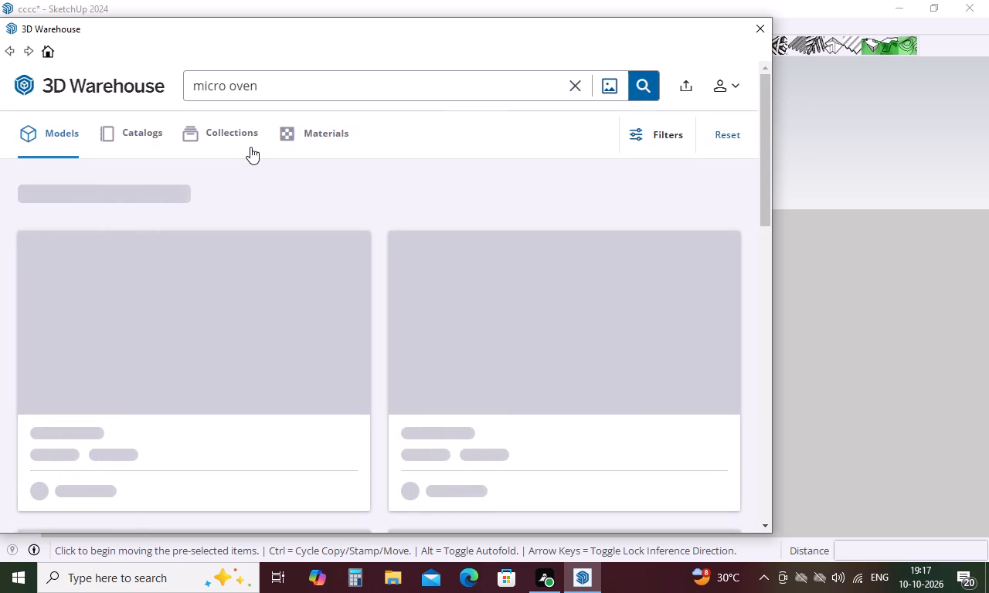
click(292, 90)
key(BackSpace)
key(BackSpace)
key(BackSpace)
key(BackSpace)
key(BackSpace)
key(BackSpace)
key(BackSpace)
key(BackSpace)
key(BackSpace)
key(BackSpace)
key(BackSpace)
key(BackSpace)
key(BackSpace)
key(BackSpace)
key(BackSpace)
key(BackSpace)
key(BackSpace)
key(BackSpace)
key(BackSpace)
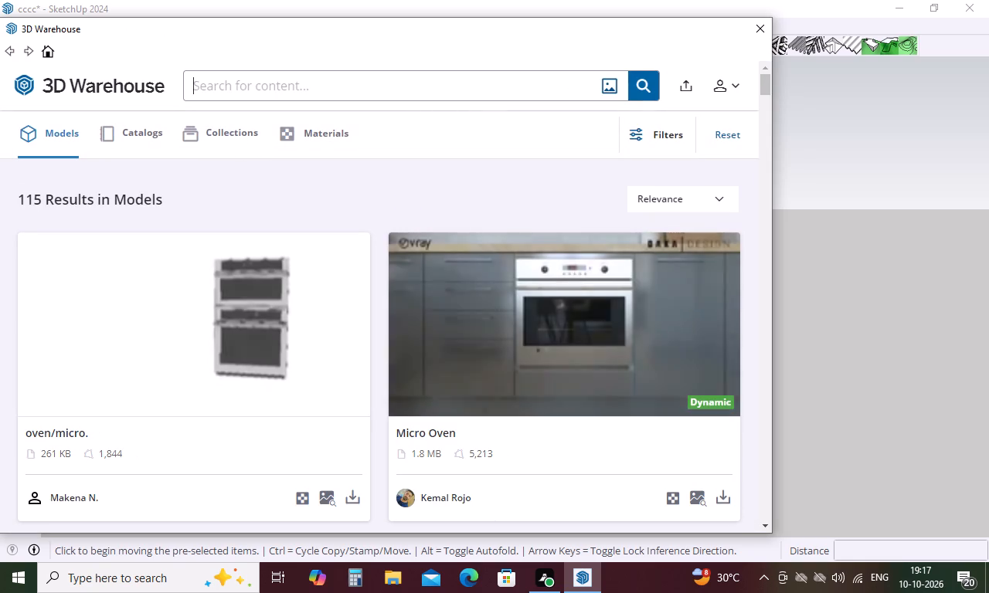
key(b)
text(asket)
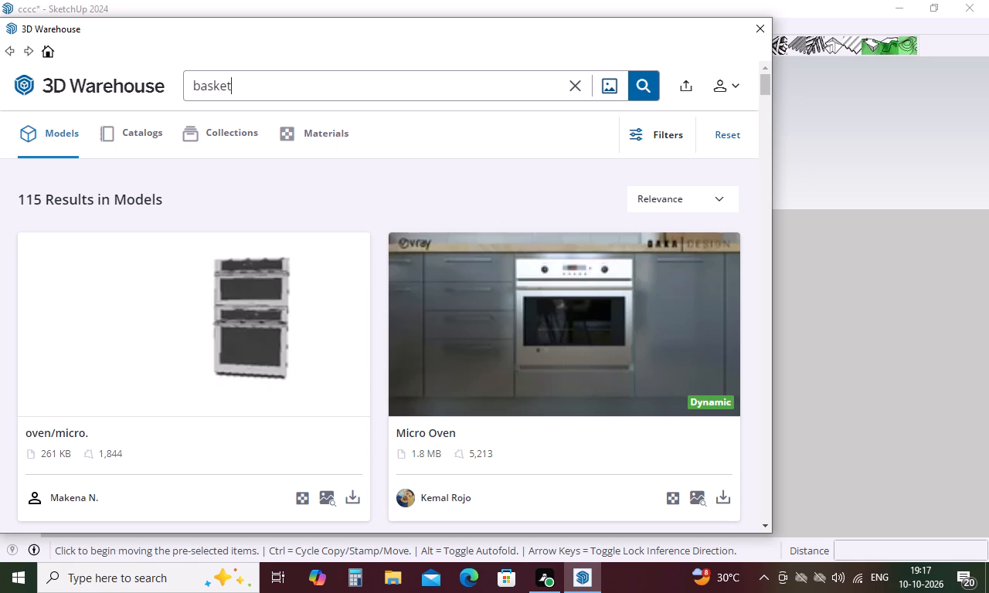
key(Return)
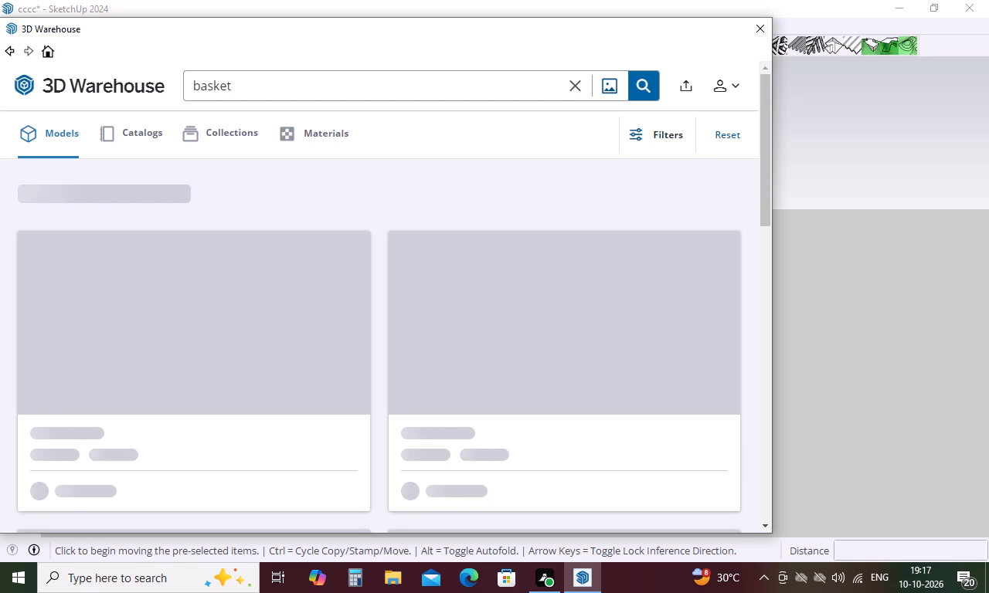
key(Return)
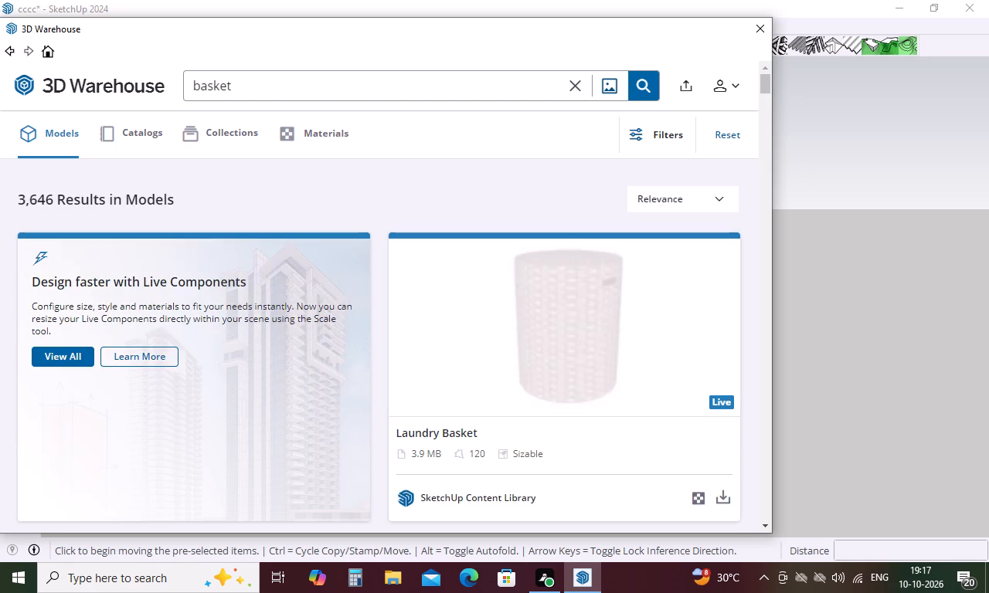
scroll(537, 301, down, 7)
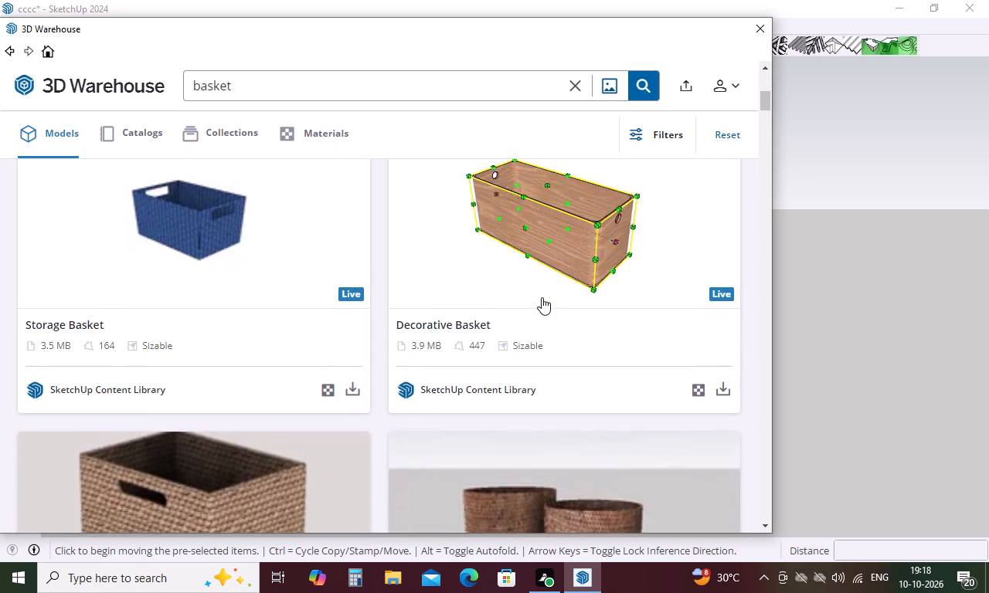
scroll(542, 297, down, 6)
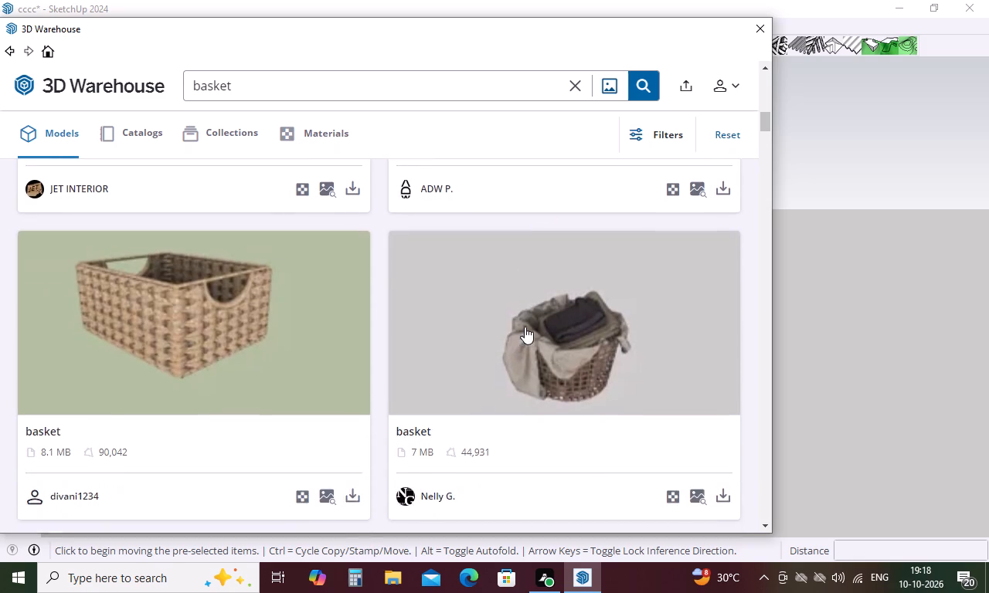
scroll(525, 327, down, 5)
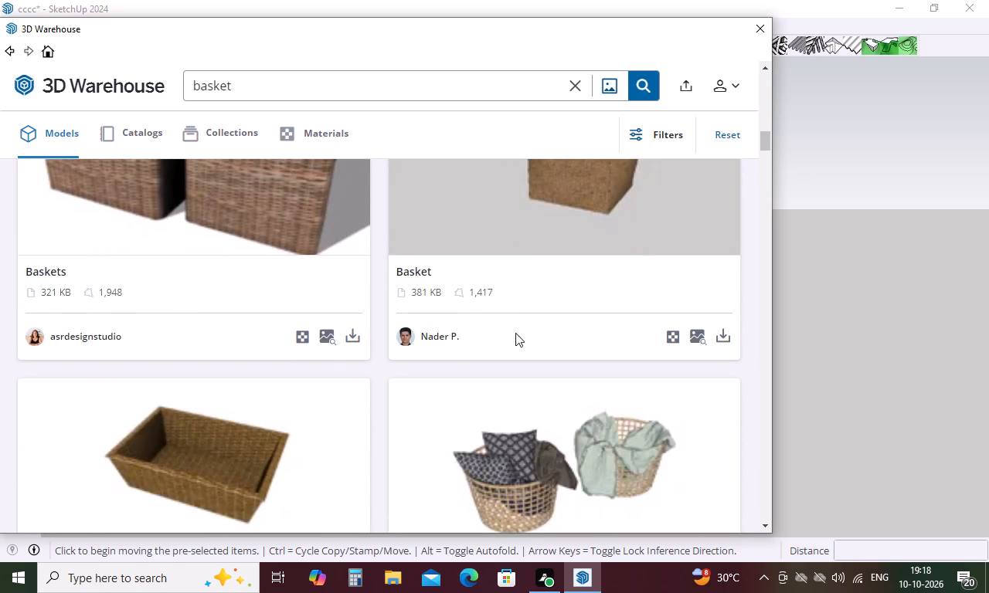
scroll(396, 375, down, 5)
scroll(397, 368, up, 3)
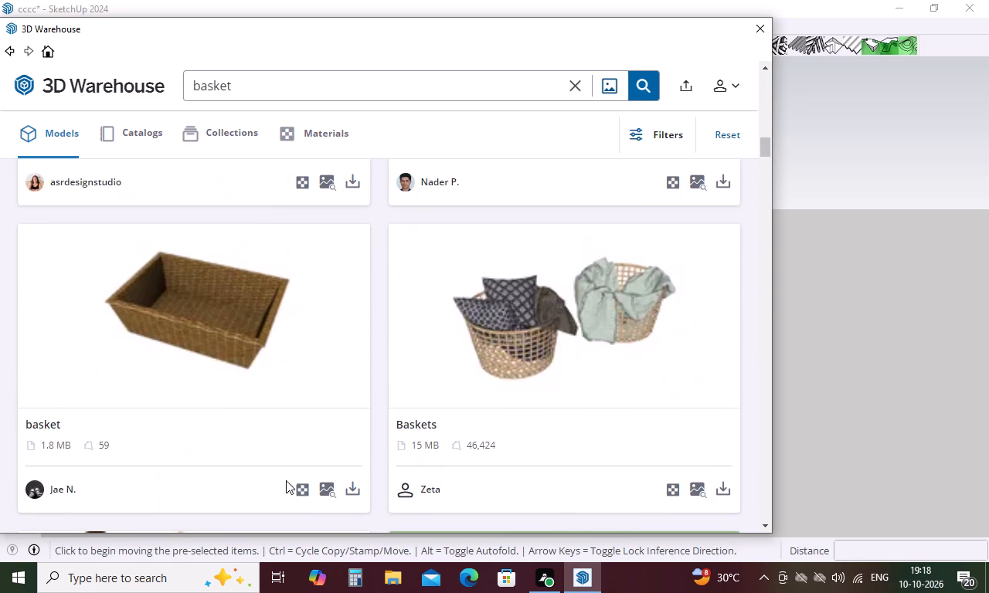
click(349, 487)
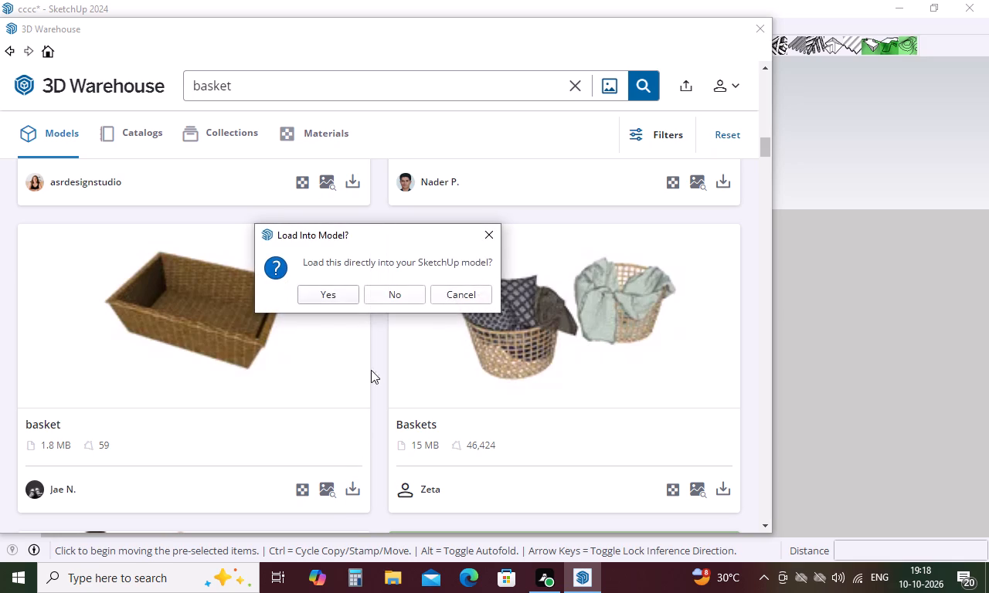
click(338, 297)
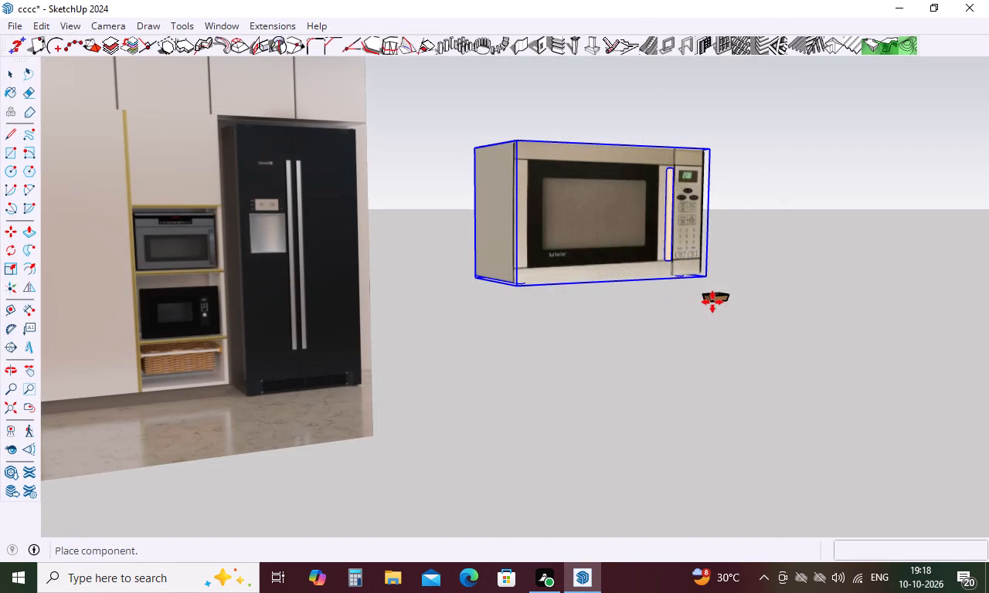
click(712, 302)
scroll(677, 310, down, 14)
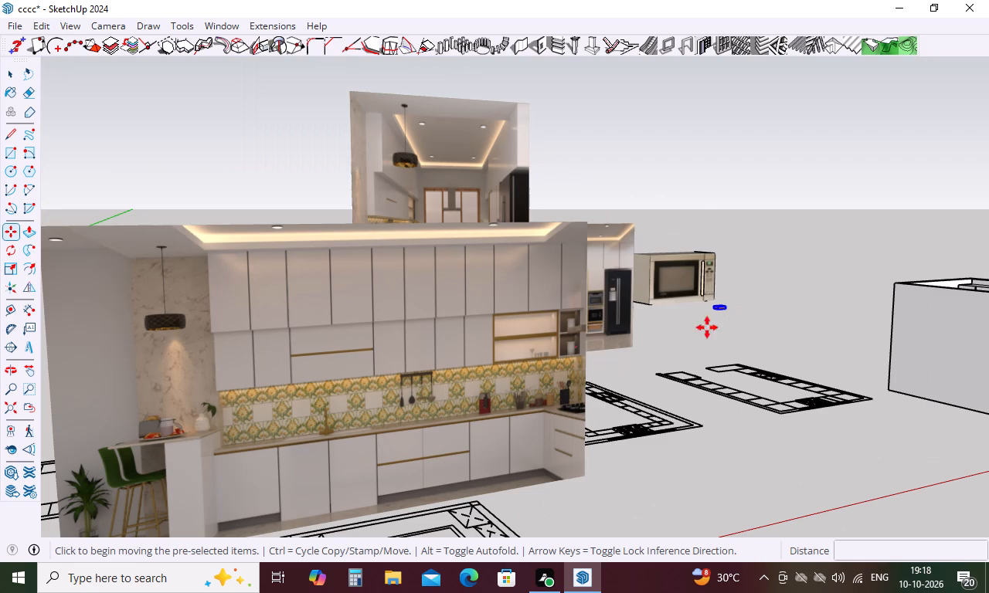
scroll(495, 341, down, 5)
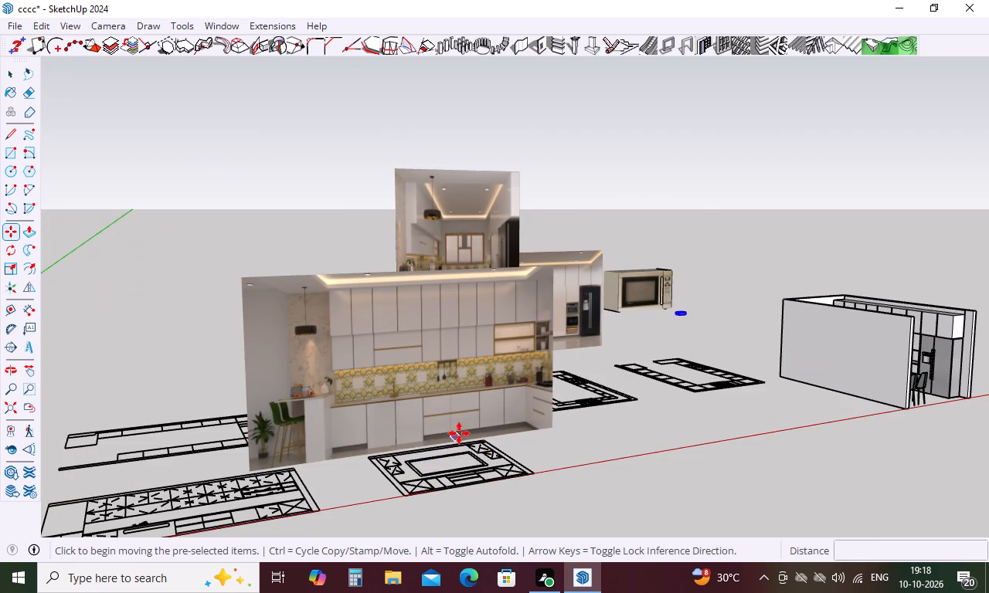
Examine the small appliances on the countertop, display shelves and appliance niche in the tall-cabinet reference photo.
scroll(466, 408, down, 4)
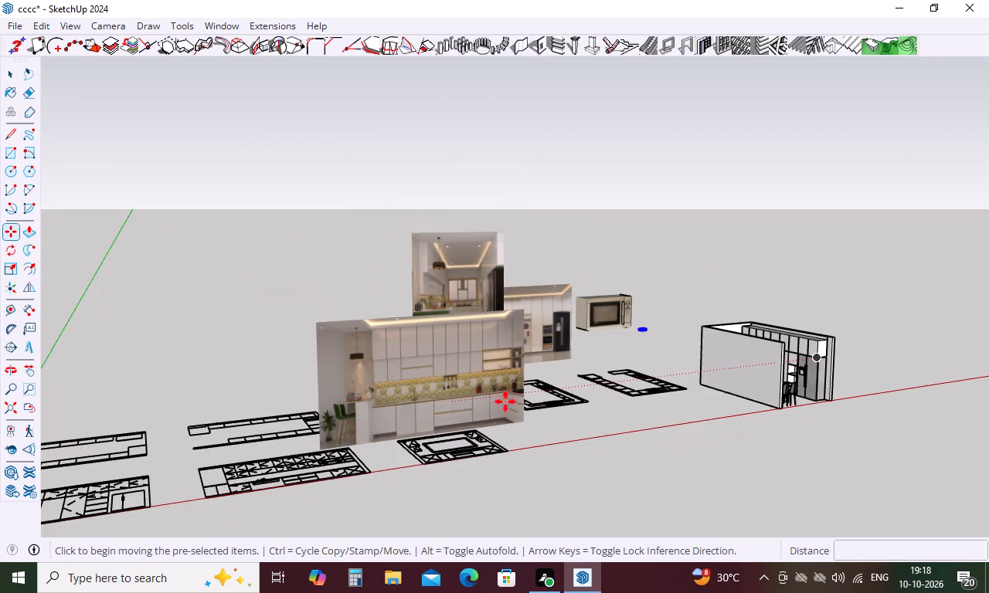
scroll(525, 382, up, 15)
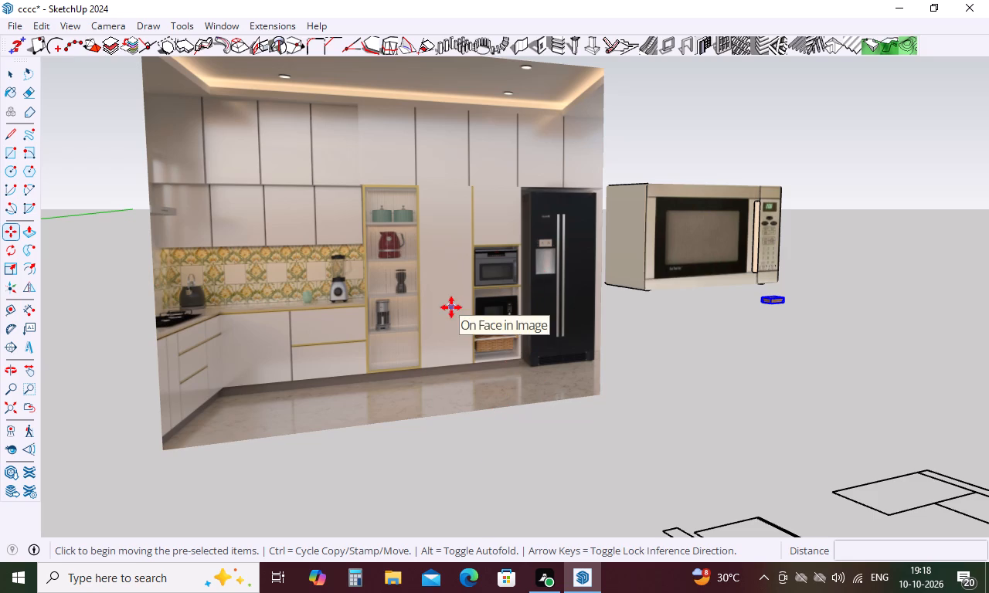
scroll(515, 269, up, 4)
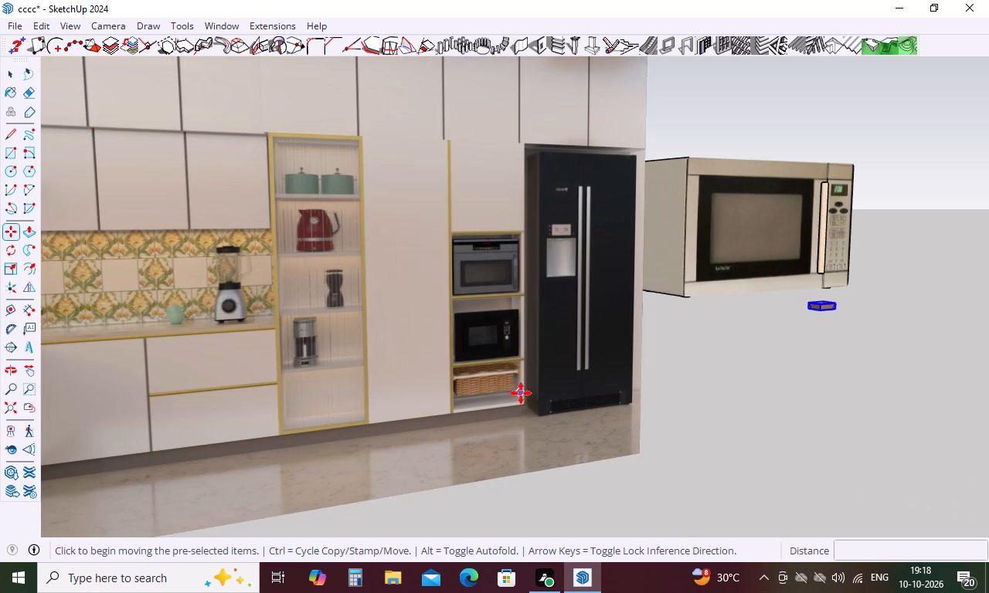
middle_drag(528, 391, 471, 363)
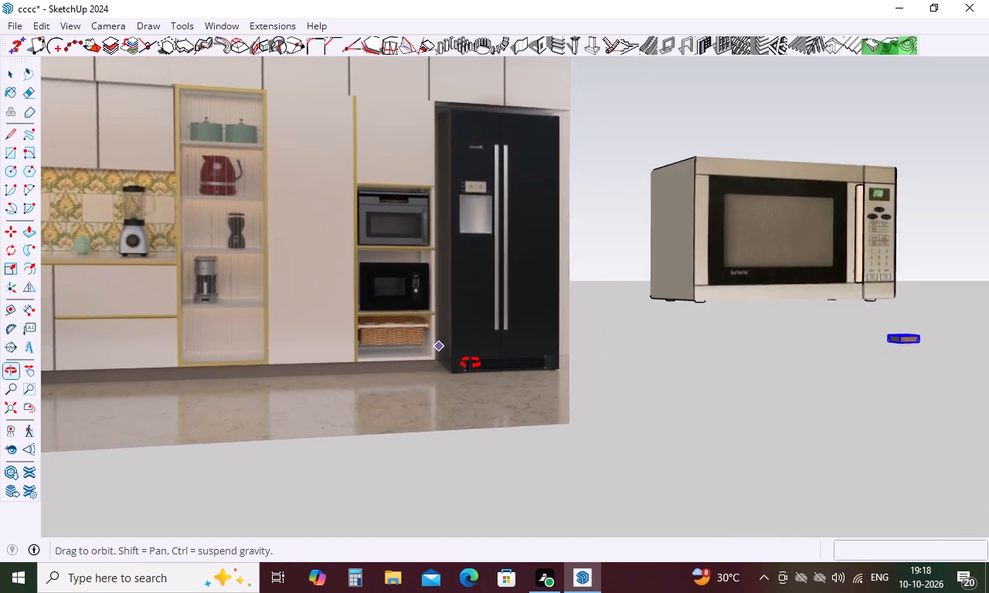
middle_drag(471, 363, 467, 381)
scroll(399, 310, up, 4)
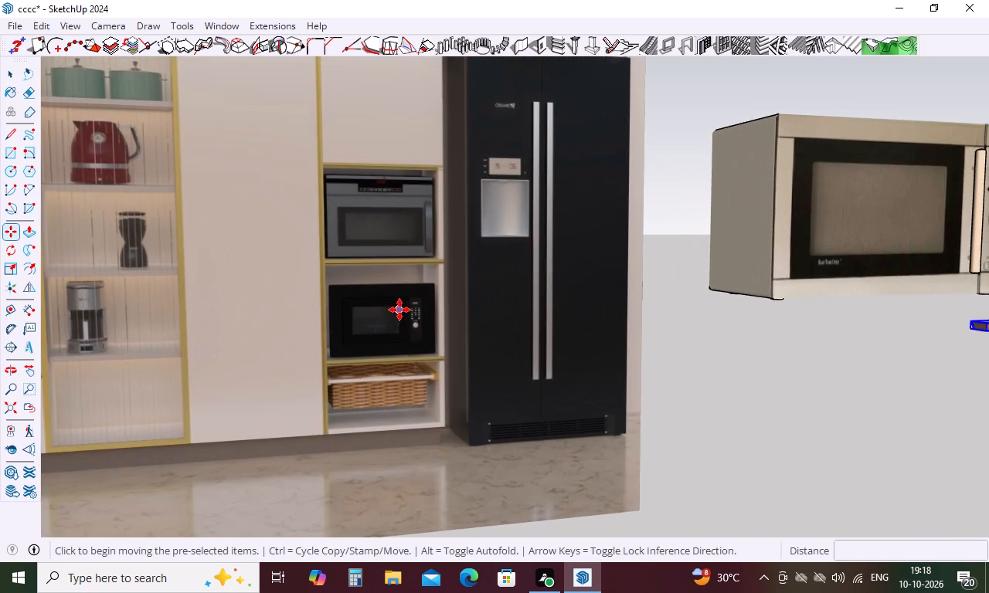
scroll(399, 310, down, 7)
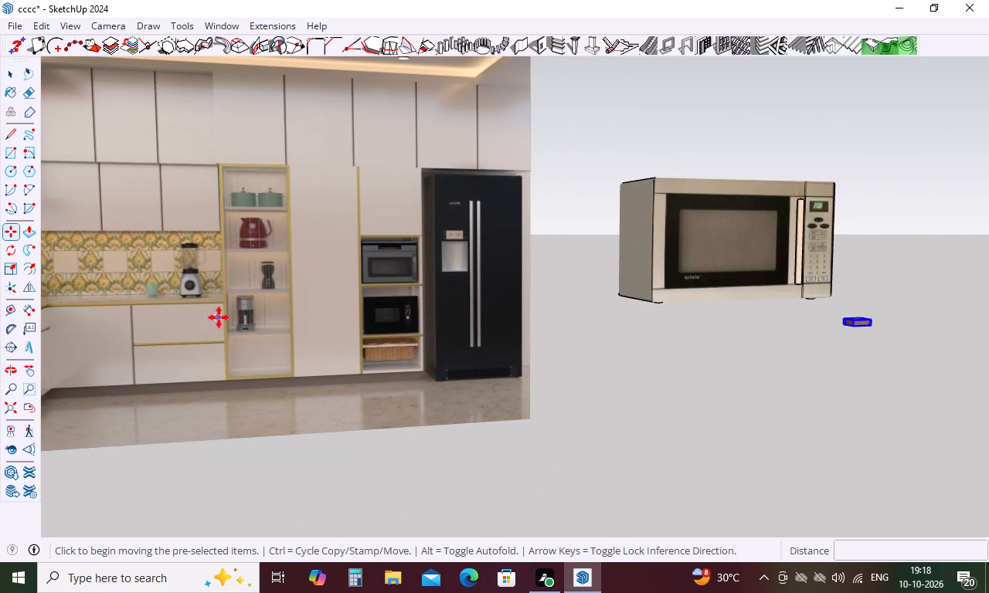
scroll(223, 311, up, 1)
scroll(282, 185, up, 3)
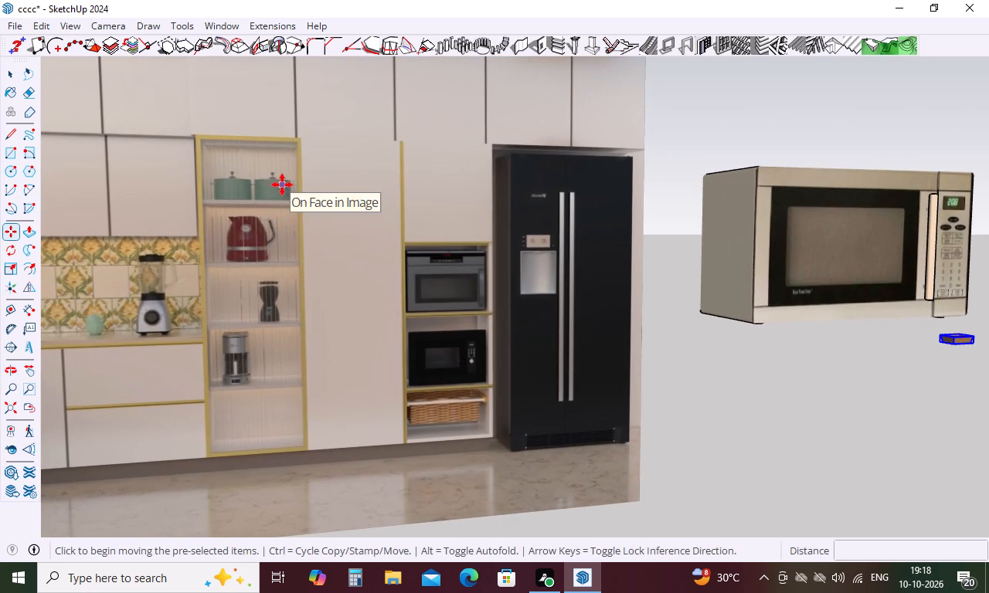
Search 3D Warehouse for "mixer".
click(234, 25)
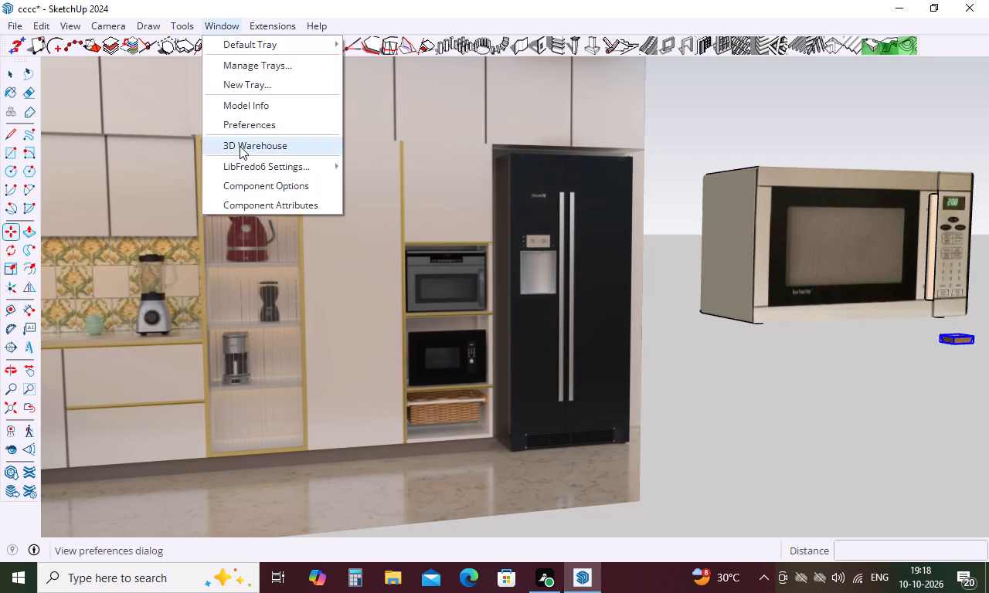
click(242, 151)
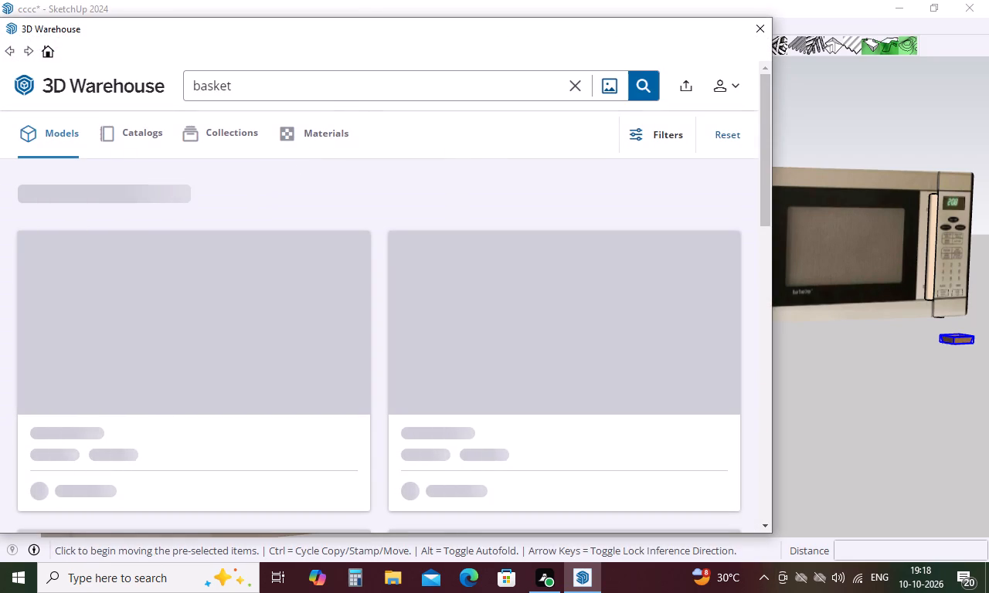
click(369, 86)
key(BackSpace)
key(BackSpace)
key(BackSpace)
key(BackSpace)
key(BackSpace)
key(BackSpace)
key(BackSpace)
key(BackSpace)
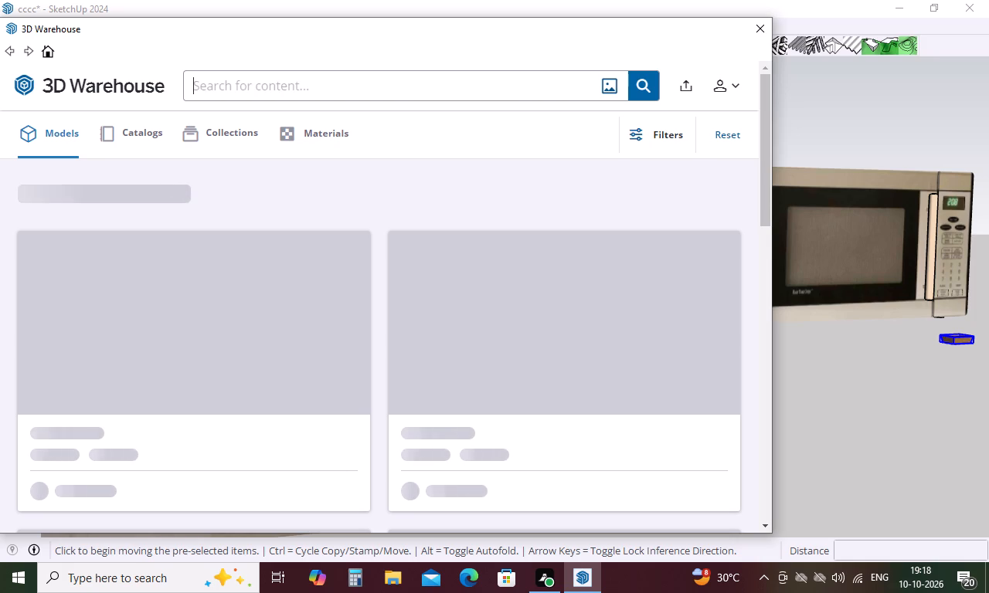
key(m)
text(ixer)
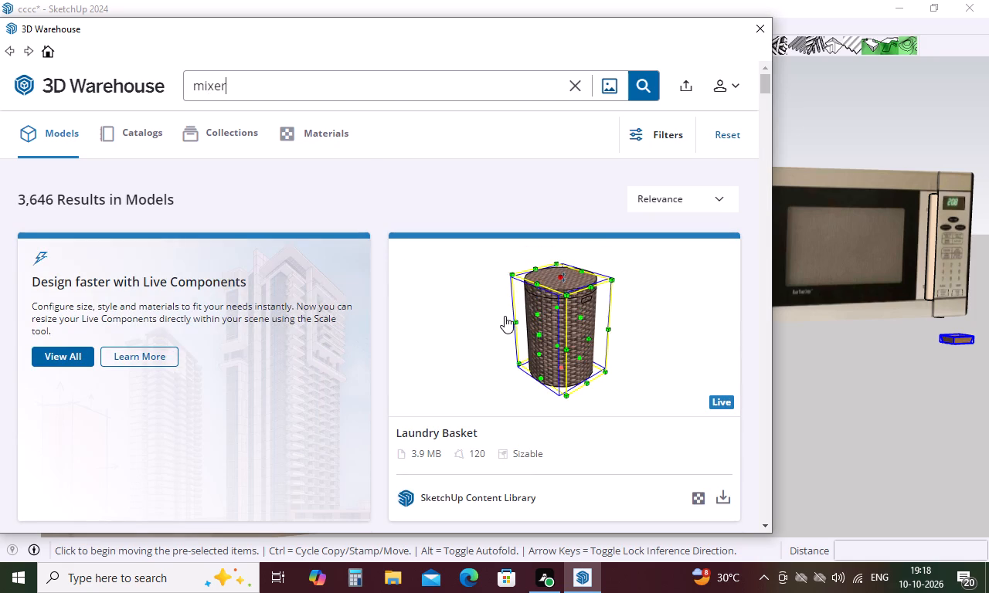
key(Return)
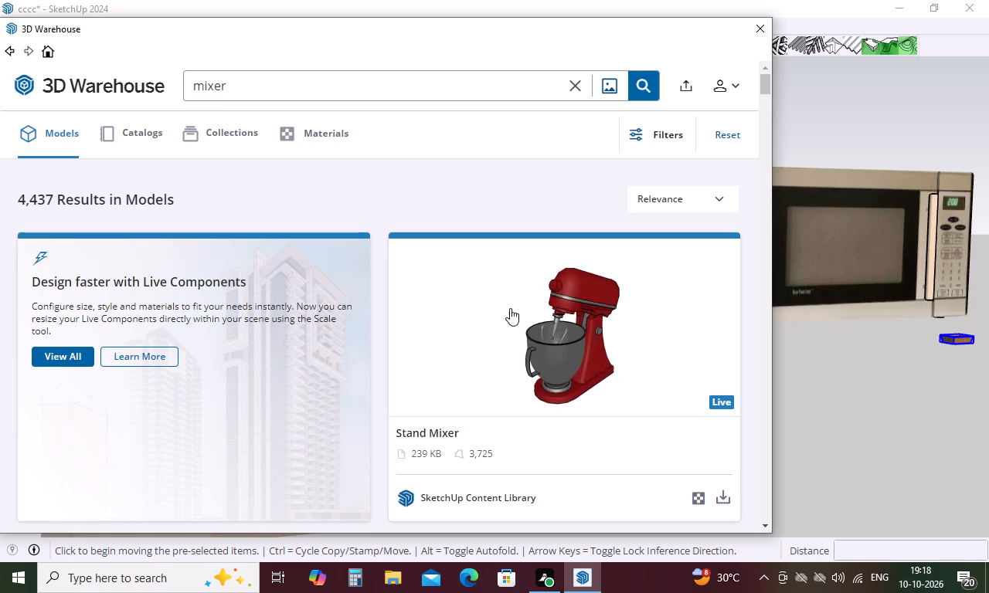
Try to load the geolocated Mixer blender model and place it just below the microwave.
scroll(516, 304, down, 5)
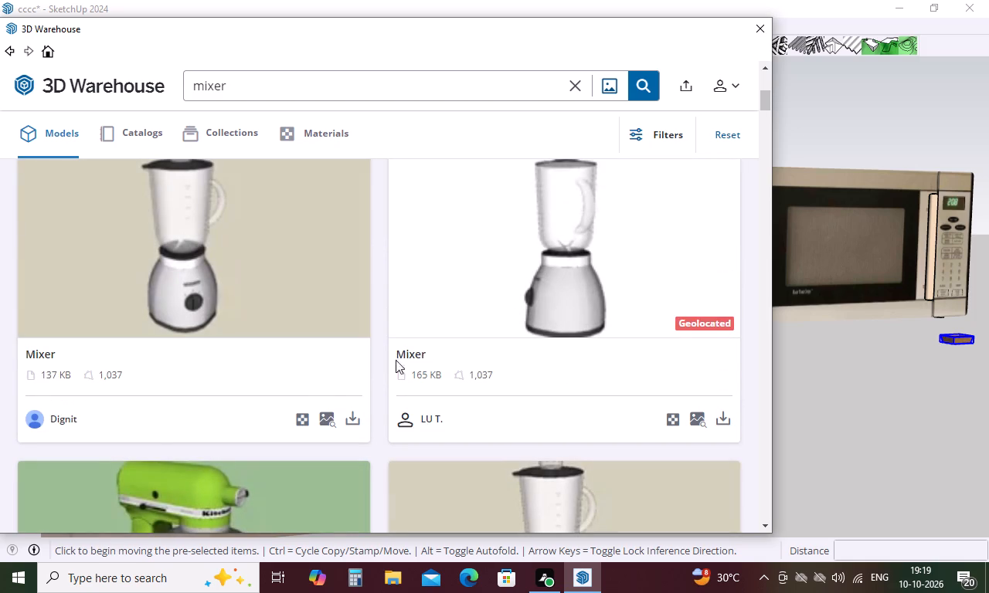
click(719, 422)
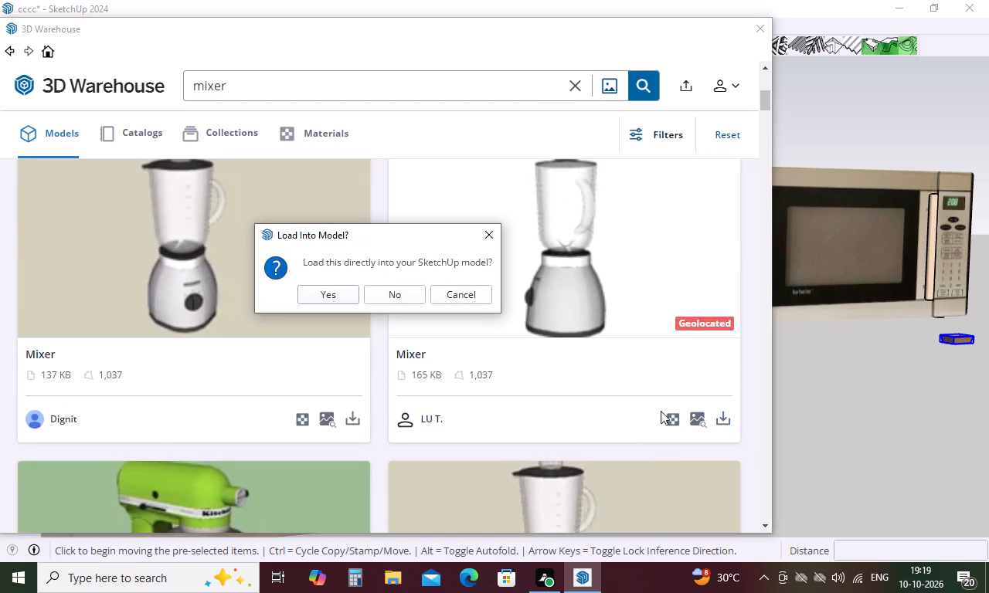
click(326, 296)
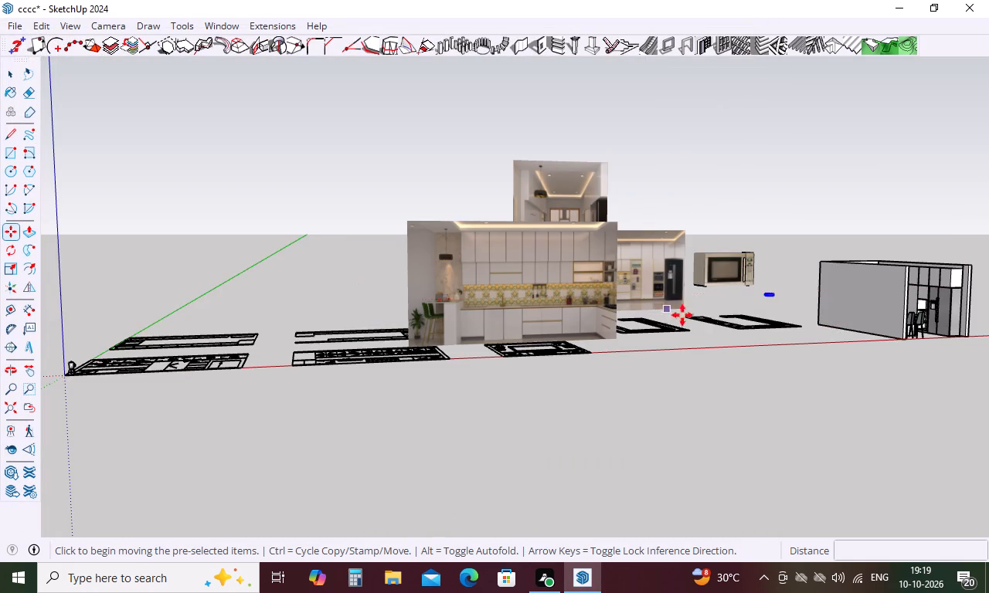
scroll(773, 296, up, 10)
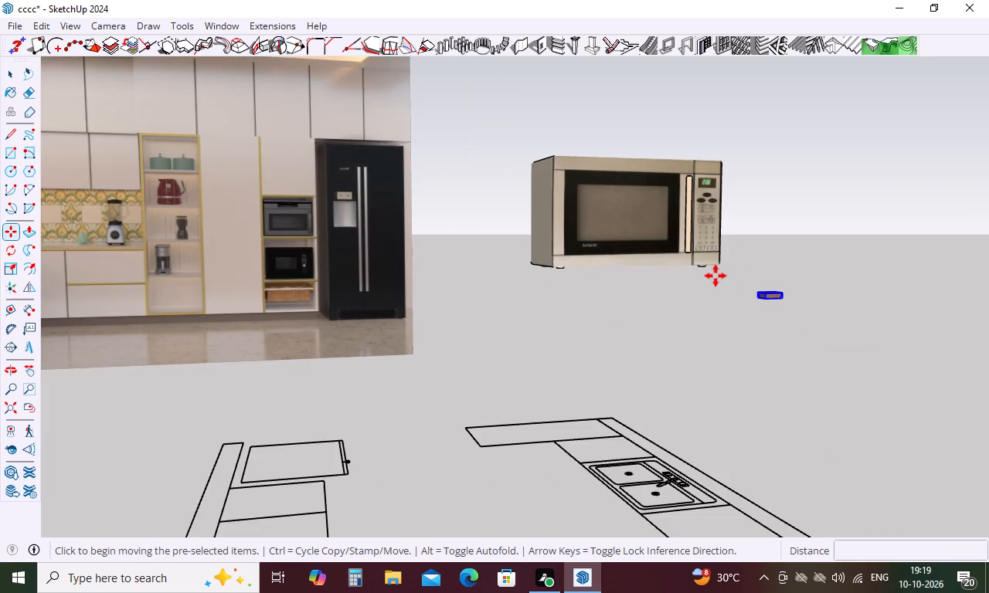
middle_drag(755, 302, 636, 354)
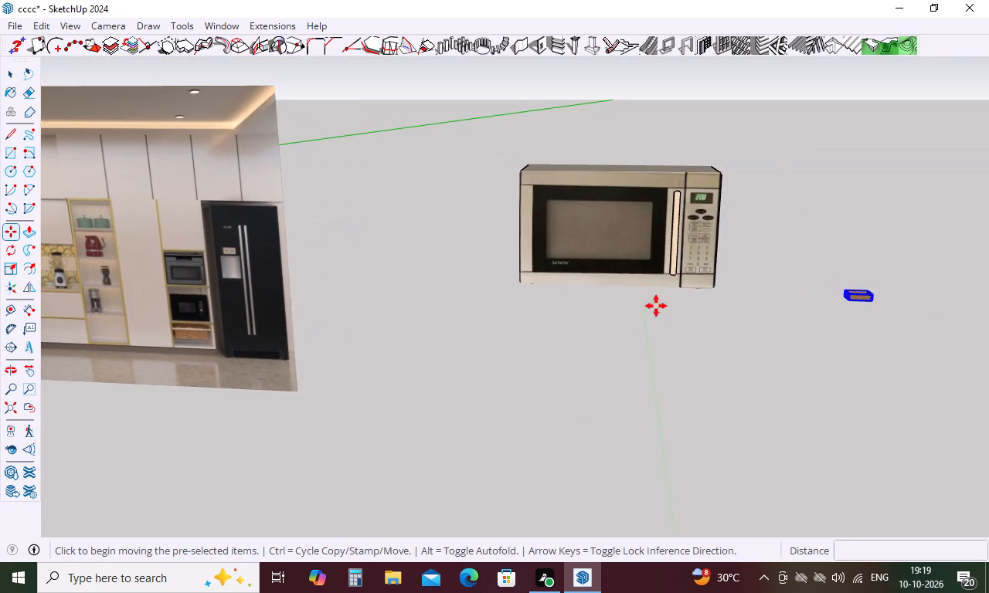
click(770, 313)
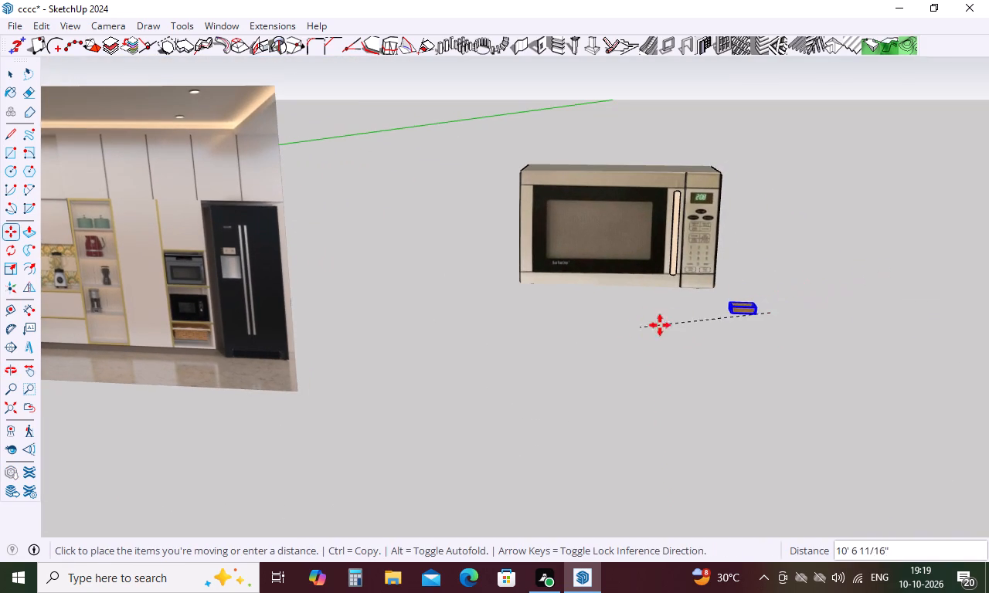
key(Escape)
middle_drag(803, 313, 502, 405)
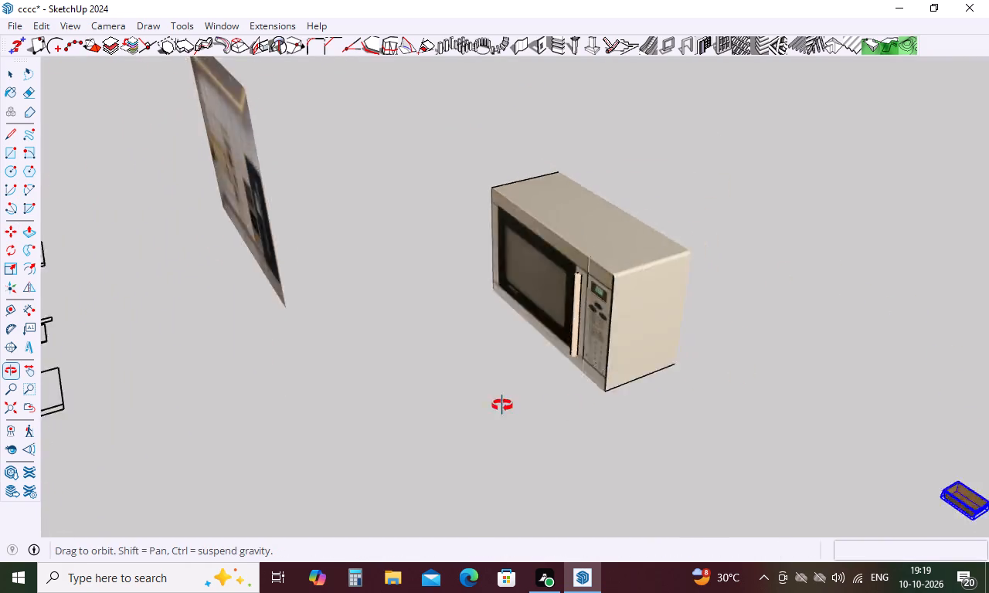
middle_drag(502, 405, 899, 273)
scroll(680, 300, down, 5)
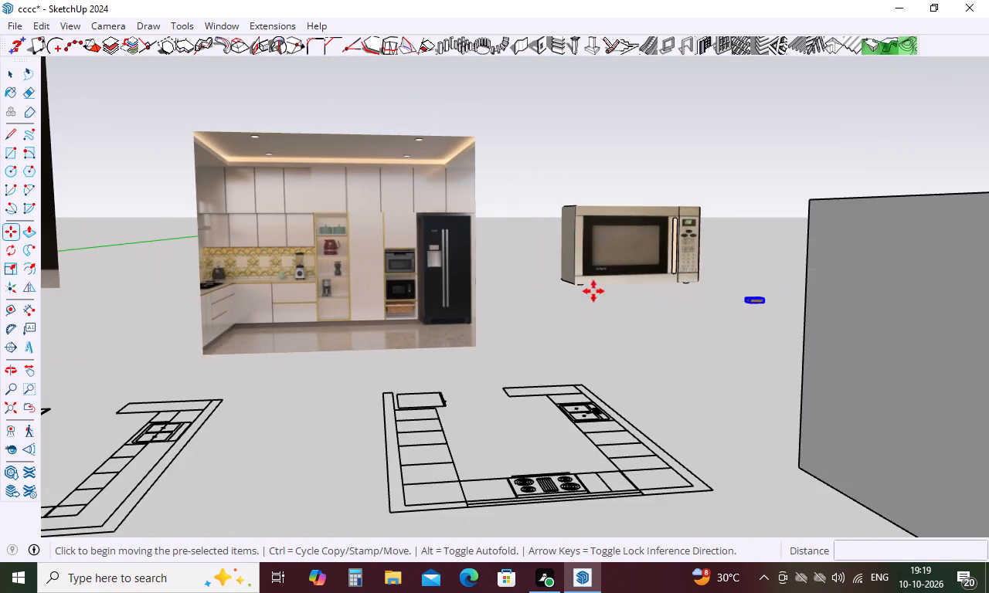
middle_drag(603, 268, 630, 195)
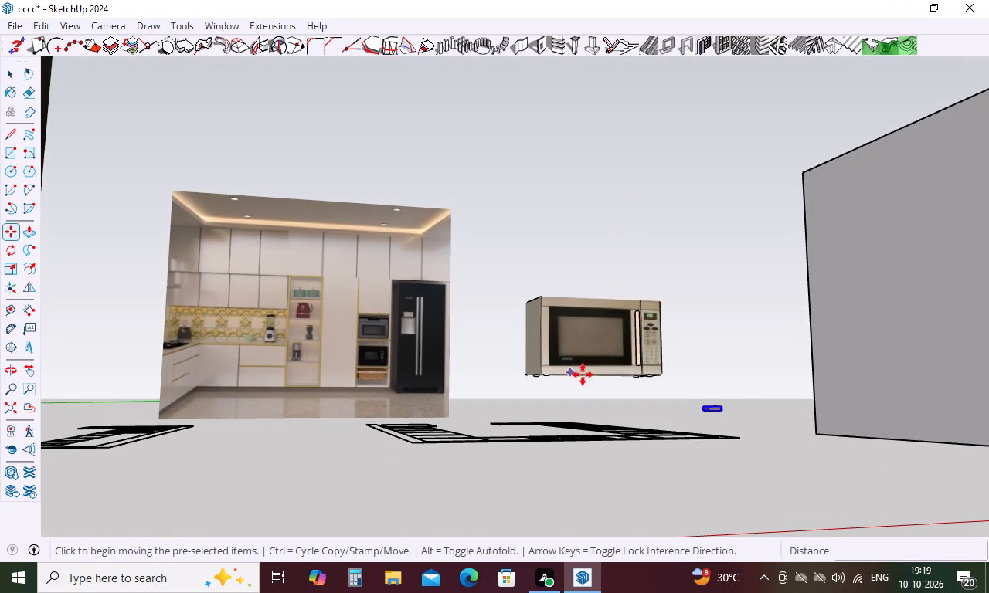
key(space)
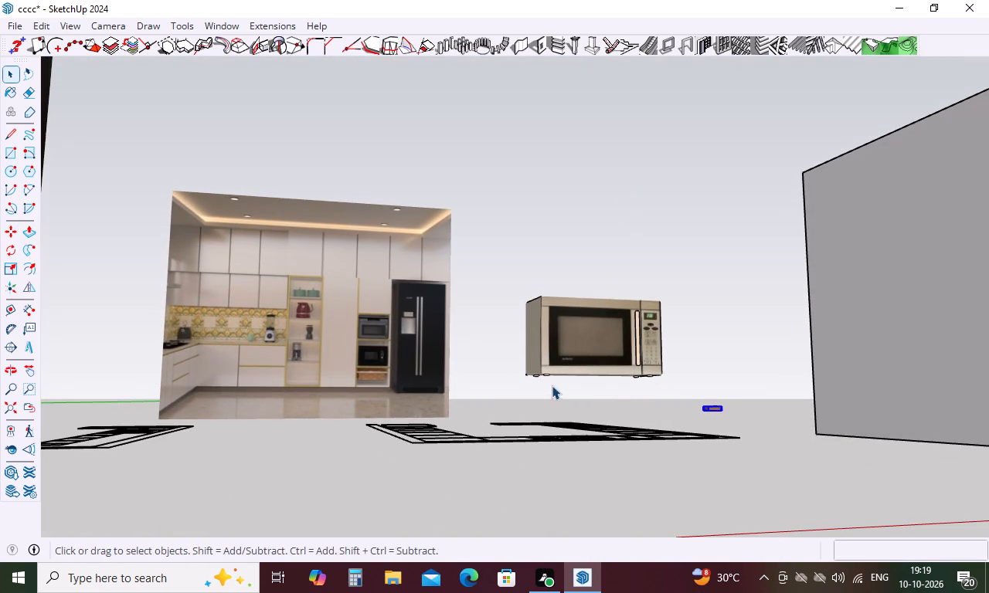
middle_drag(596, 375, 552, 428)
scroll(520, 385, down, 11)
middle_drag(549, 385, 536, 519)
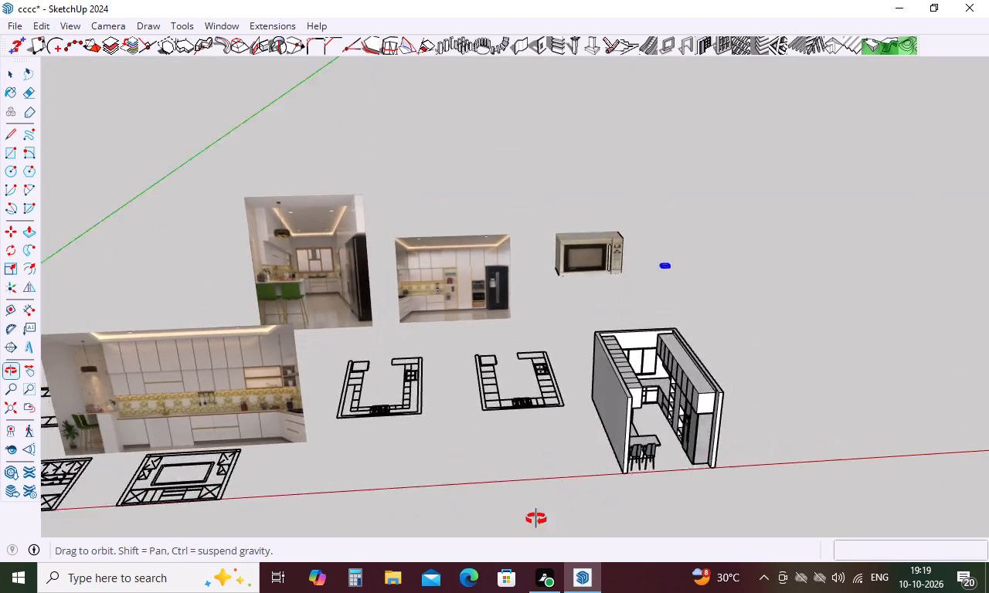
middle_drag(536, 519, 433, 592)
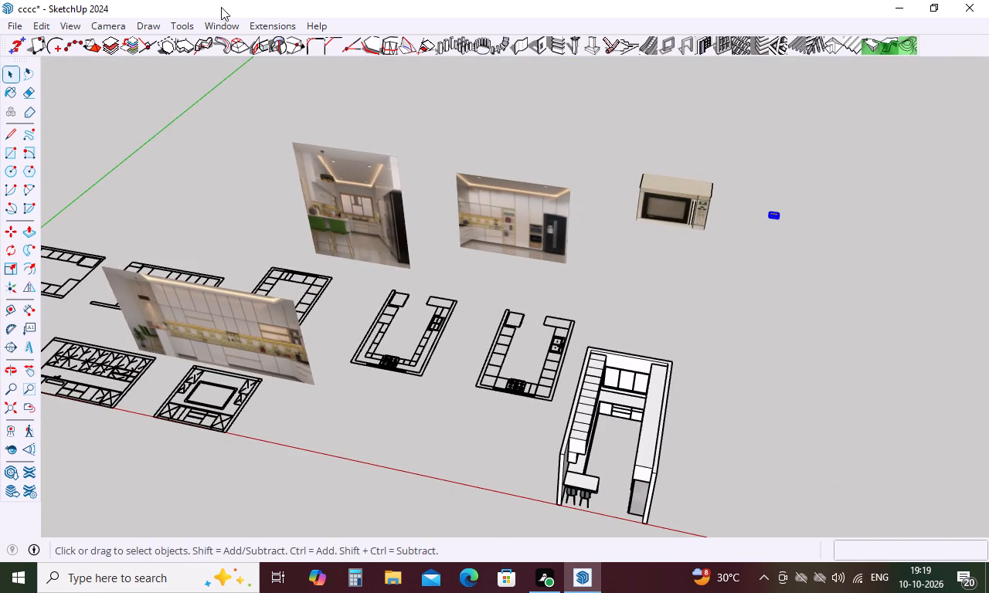
Load the 137 KB Mixer blender from the 3D Warehouse mixer results and place it between the microwave and the basket.
click(237, 22)
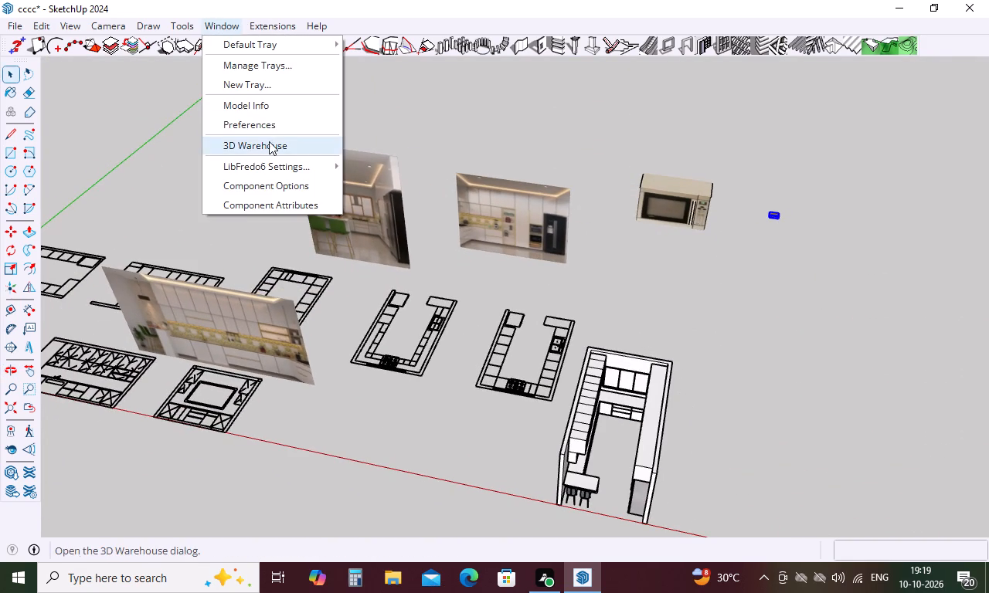
click(269, 141)
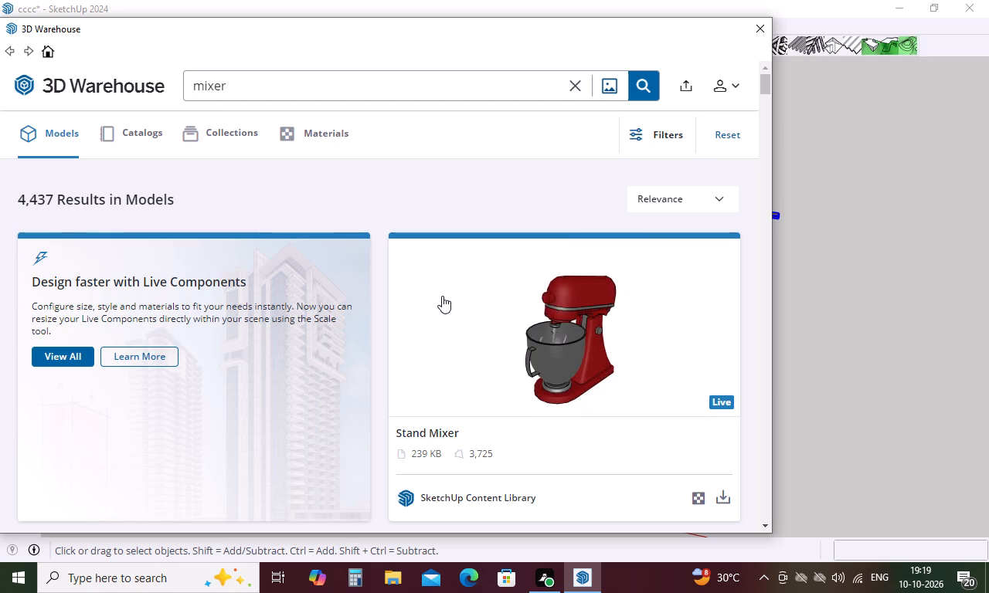
scroll(442, 296, down, 5)
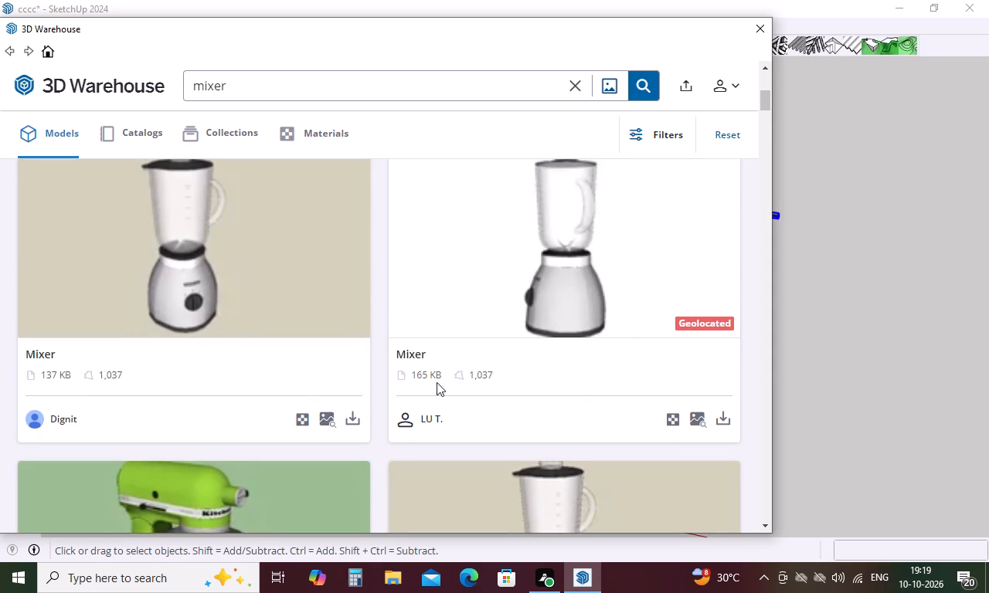
click(352, 415)
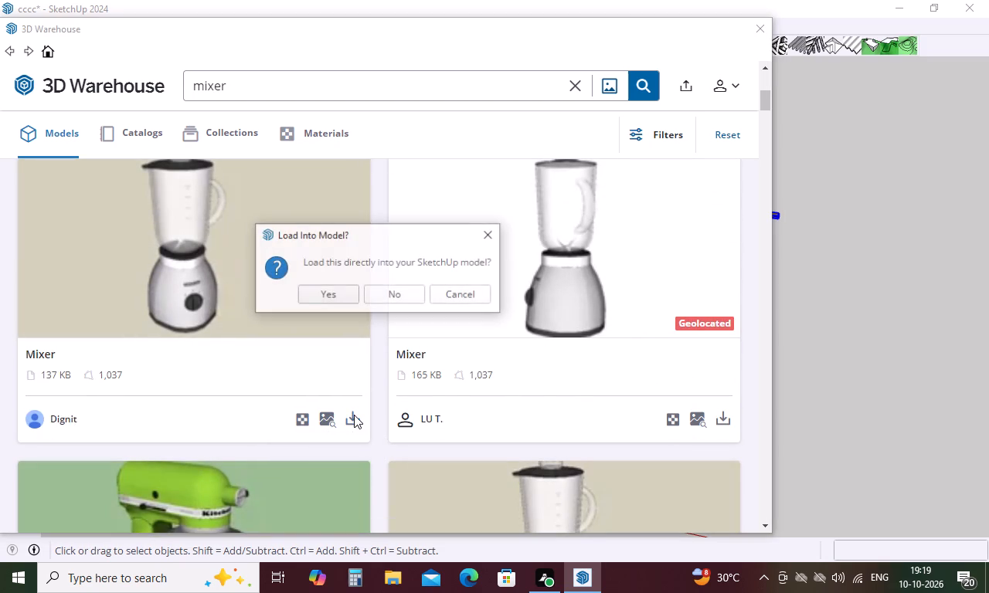
click(340, 293)
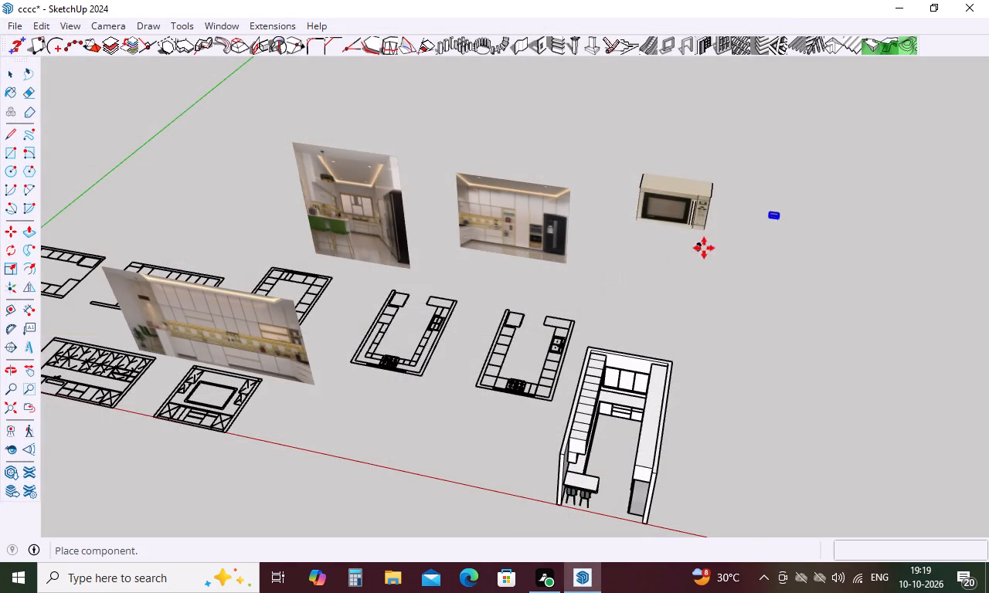
click(723, 236)
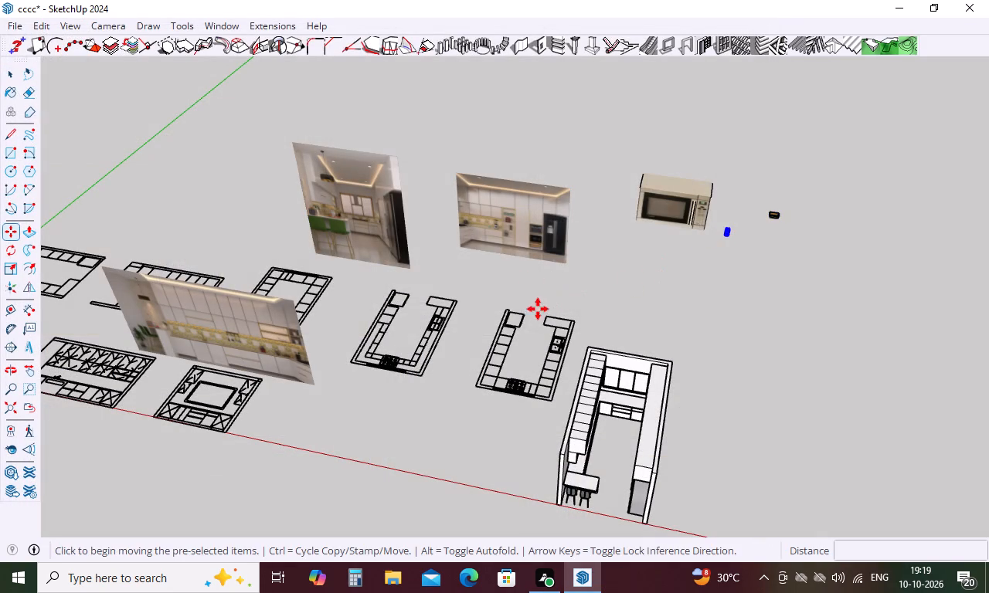
Examine the kettle, grinder and coffee maker on the open display shelves of the tall-cabinet reference photo.
middle_drag(467, 330, 627, 212)
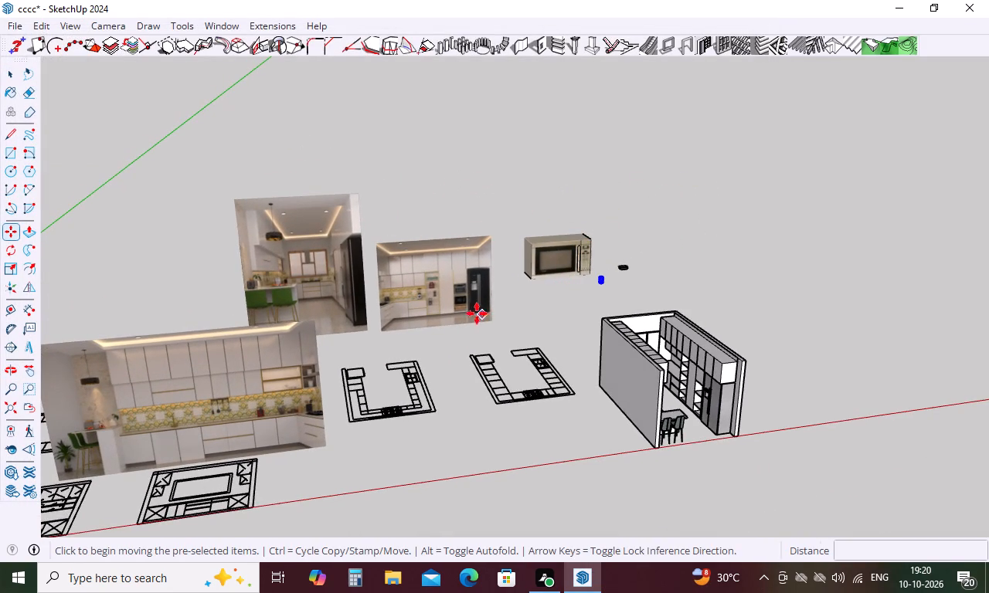
scroll(473, 307, up, 5)
scroll(401, 297, up, 16)
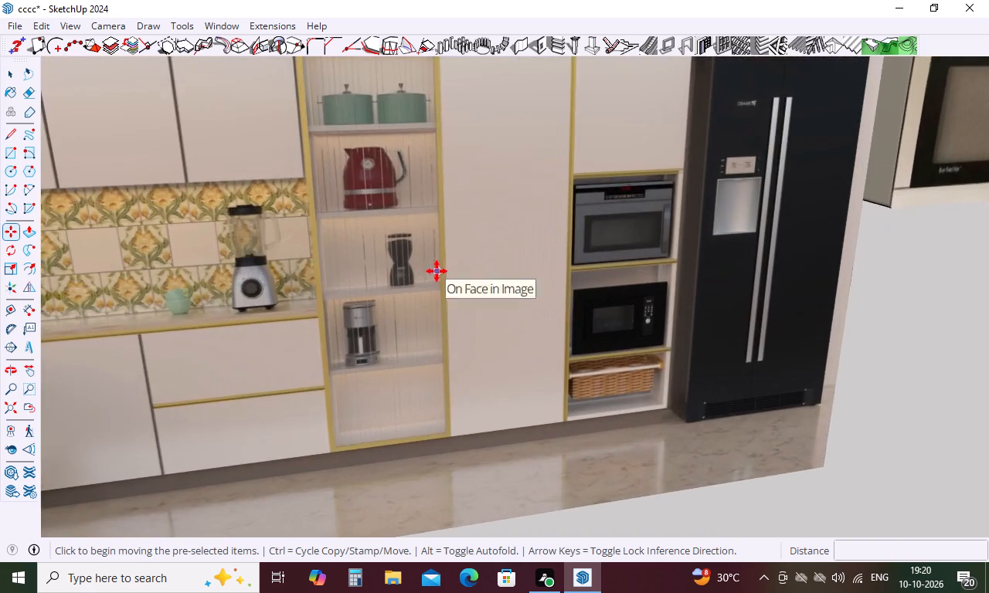
scroll(433, 271, up, 6)
scroll(406, 273, down, 4)
middle_drag(405, 278, 411, 249)
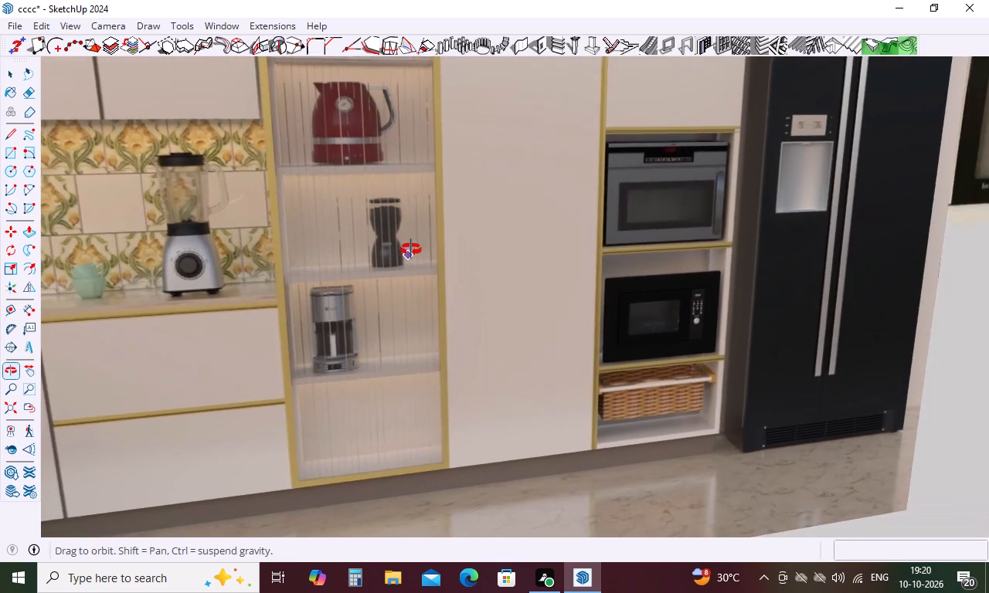
middle_drag(411, 249, 398, 269)
scroll(398, 269, down, 5)
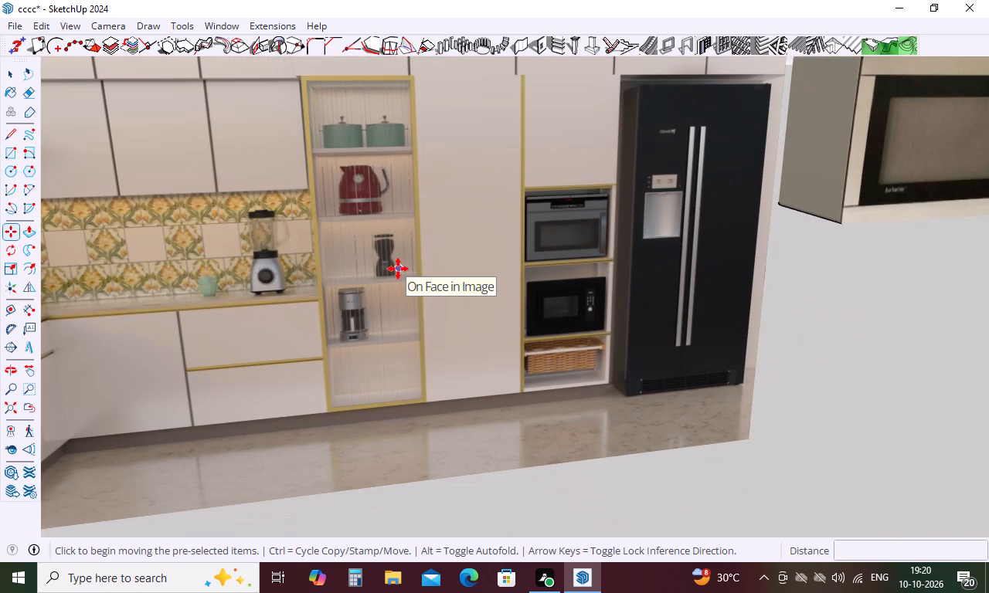
scroll(364, 315, up, 5)
middle_drag(364, 324, 365, 324)
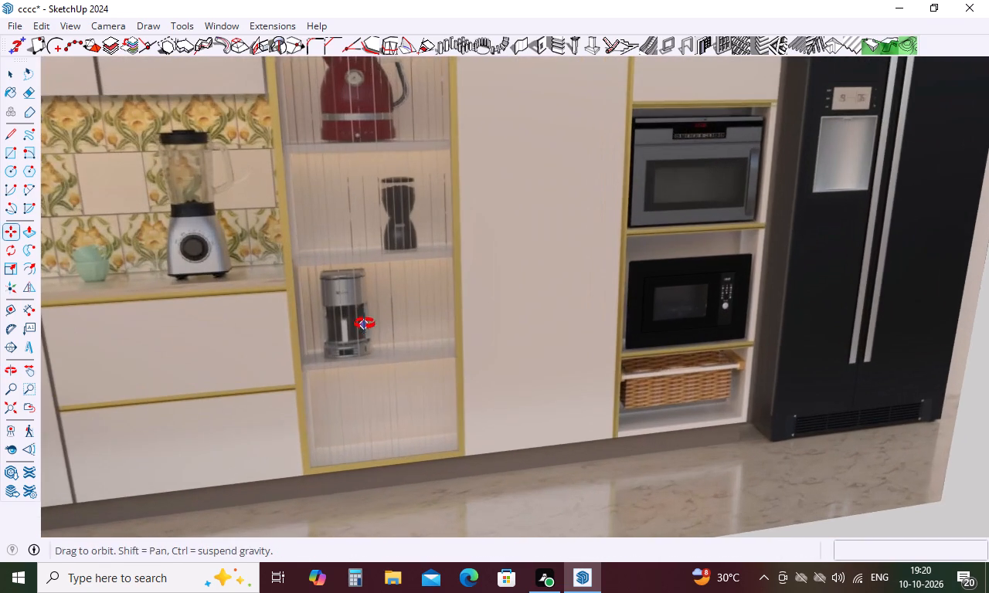
Search 3D Warehouse for "cooker".
middle_drag(365, 324, 374, 293)
scroll(371, 298, up, 6)
scroll(371, 298, down, 5)
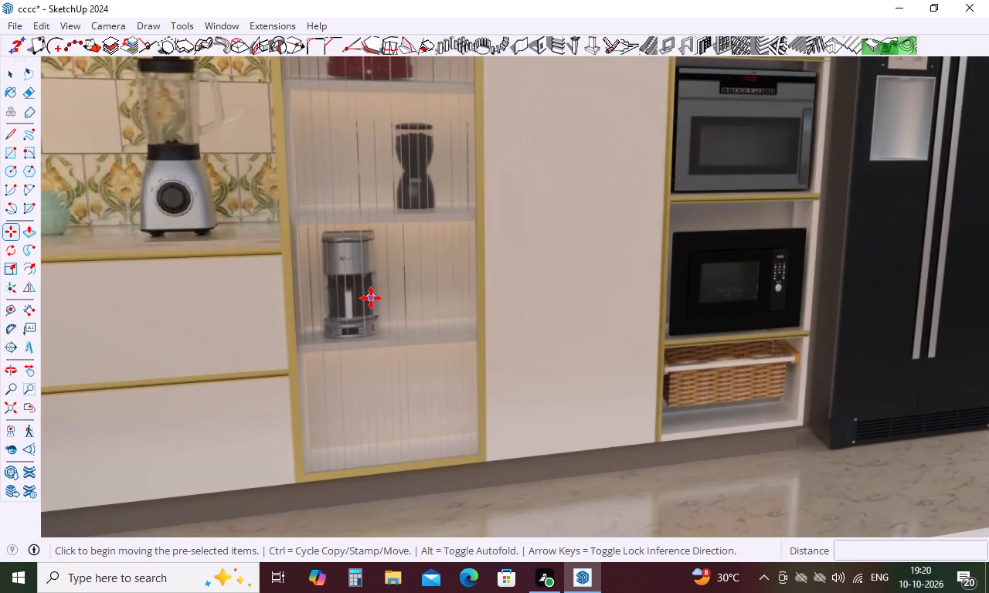
scroll(371, 298, down, 5)
scroll(424, 203, down, 4)
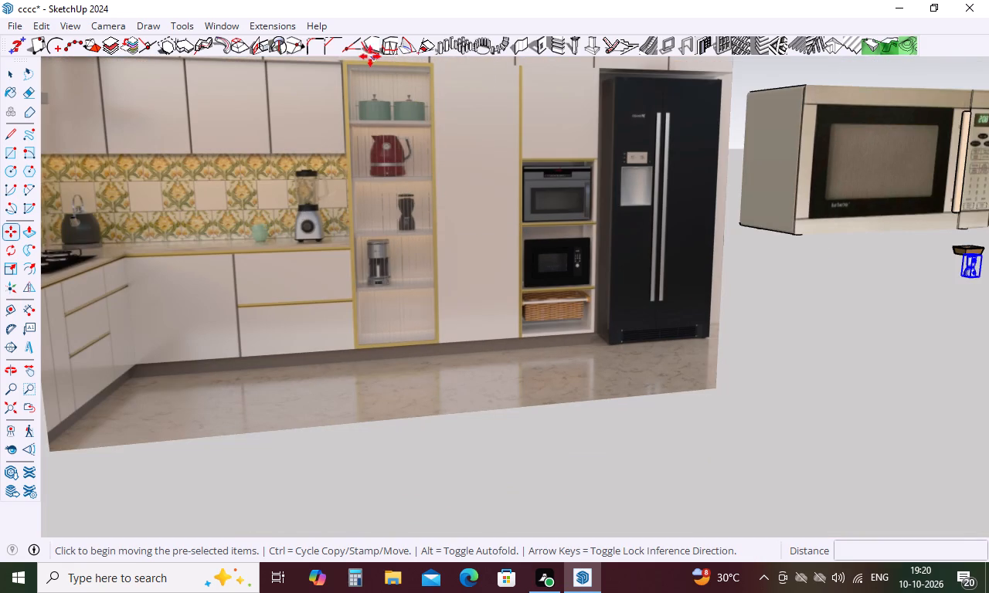
click(228, 25)
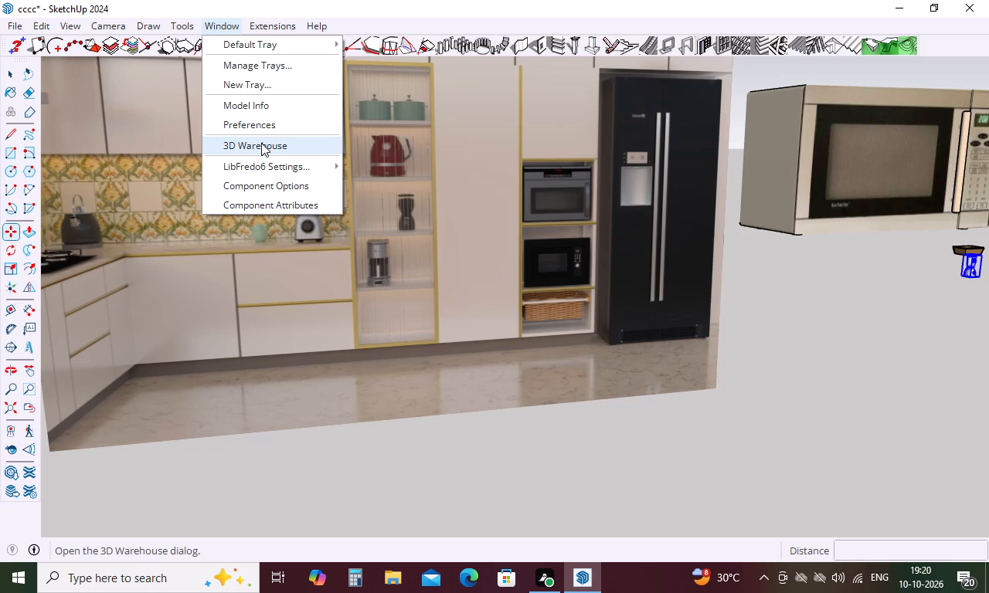
click(261, 143)
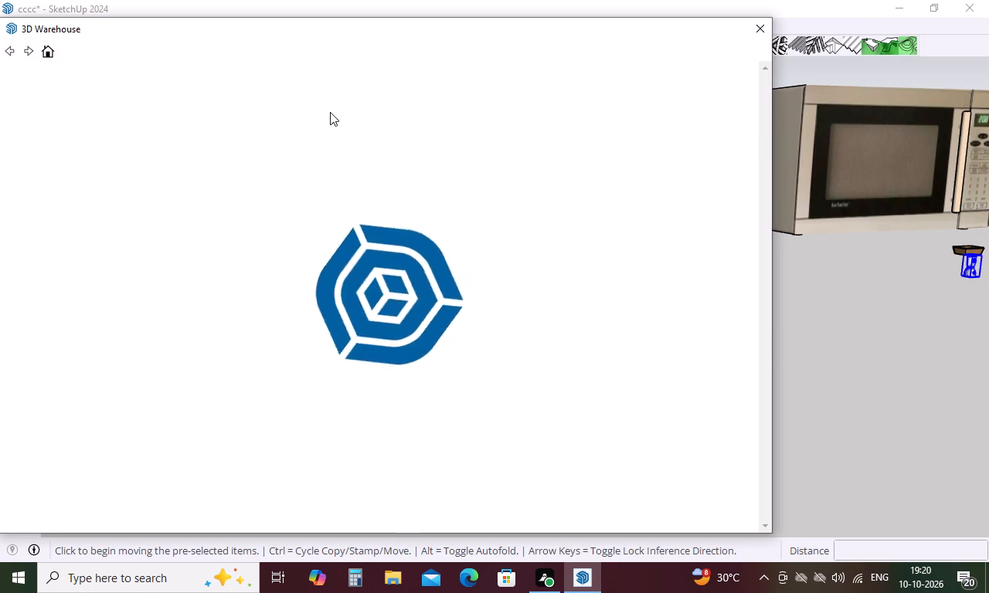
click(367, 90)
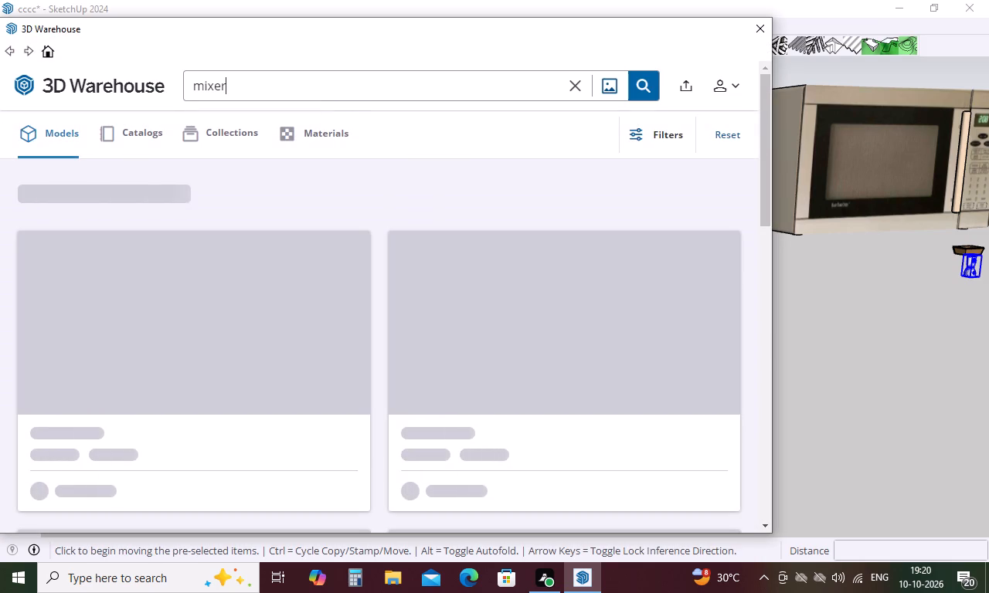
key(BackSpace)
key(BackSpace)
key(BackSpace)
key(BackSpace)
key(BackSpace)
key(BackSpace)
key(BackSpace)
key(BackSpace)
key(BackSpace)
key(BackSpace)
key(BackSpace)
key(BackSpace)
key(BackSpace)
key(BackSpace)
key(BackSpace)
key(BackSpace)
key(BackSpace)
key(BackSpace)
key(BackSpace)
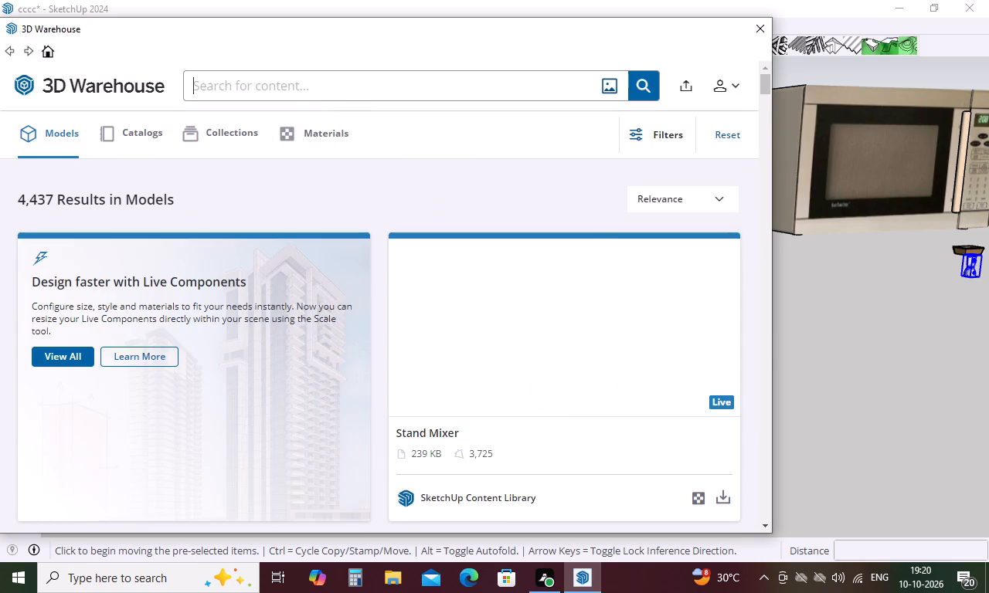
text(cooker)
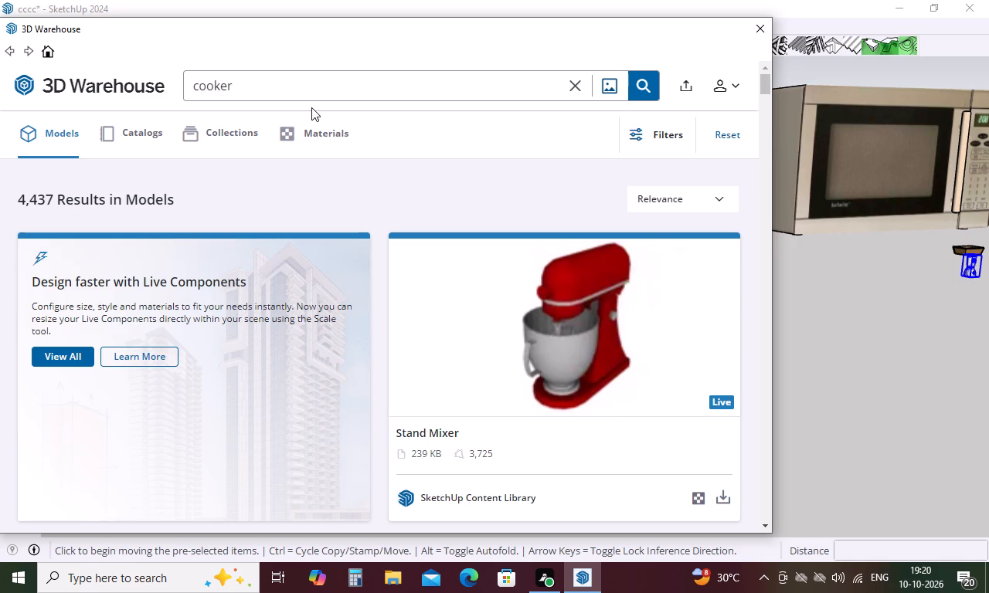
key(Return)
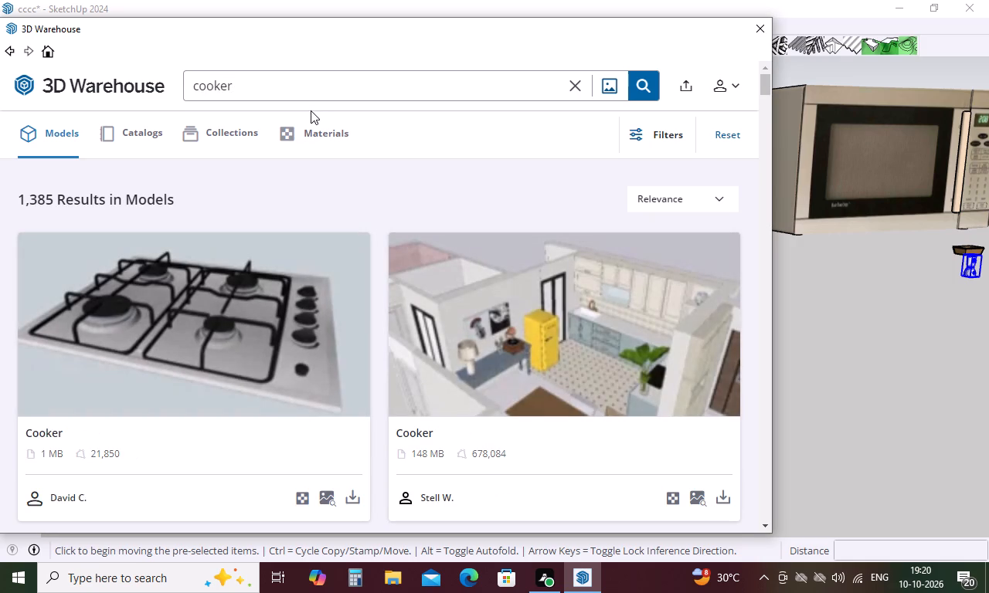
Load the 1.7 MB lidded-pot Cooker from the 3D Warehouse results and place it just below the microwave, beside the mixer blender.
scroll(564, 320, down, 6)
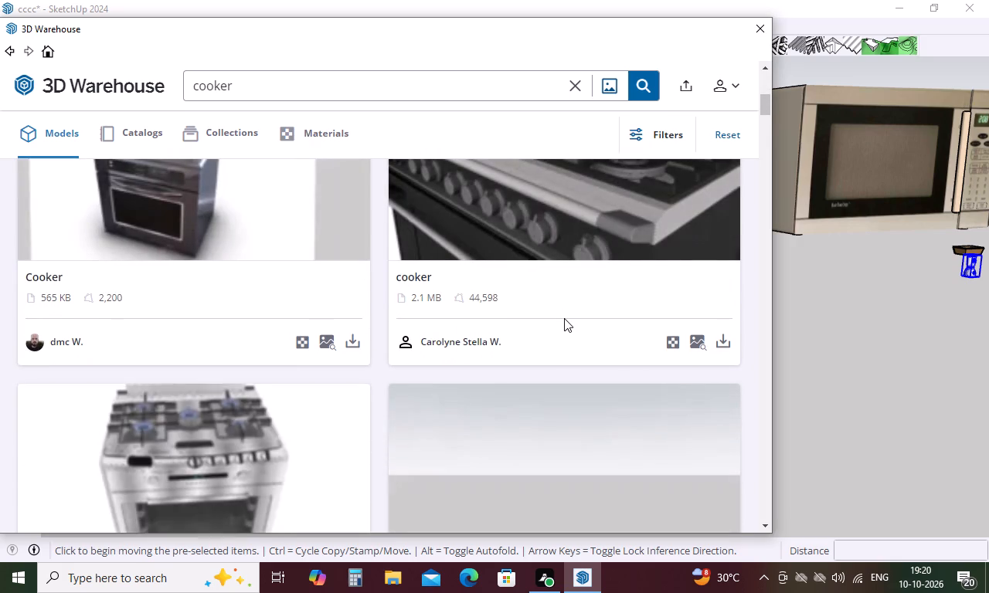
scroll(564, 318, up, 3)
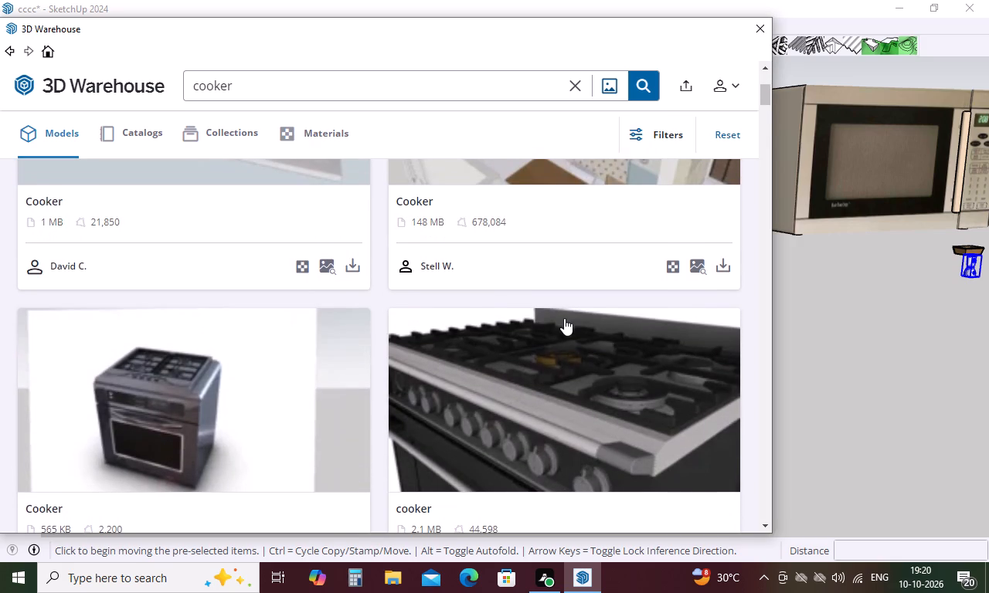
scroll(564, 318, down, 9)
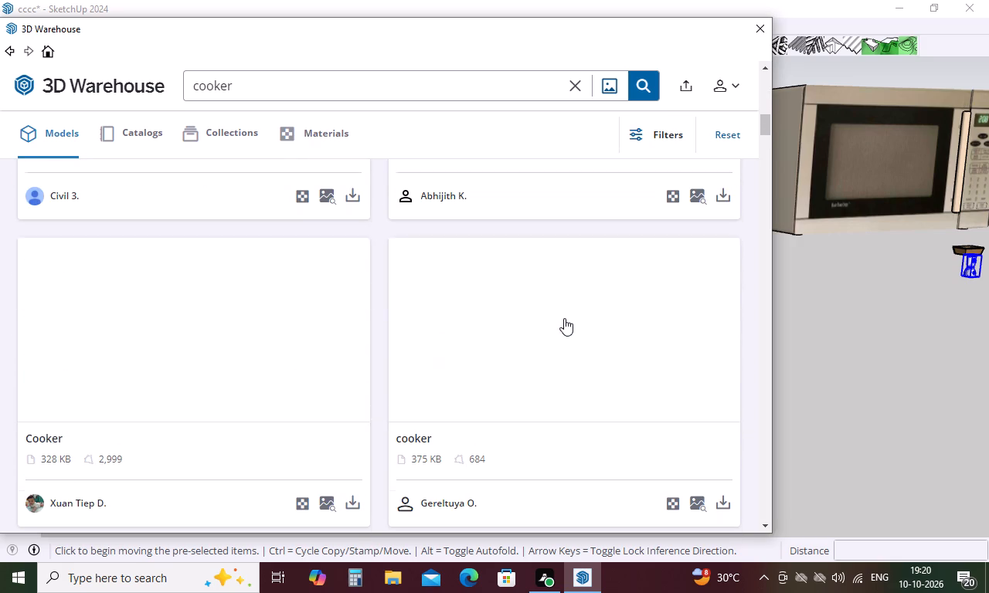
scroll(564, 318, down, 5)
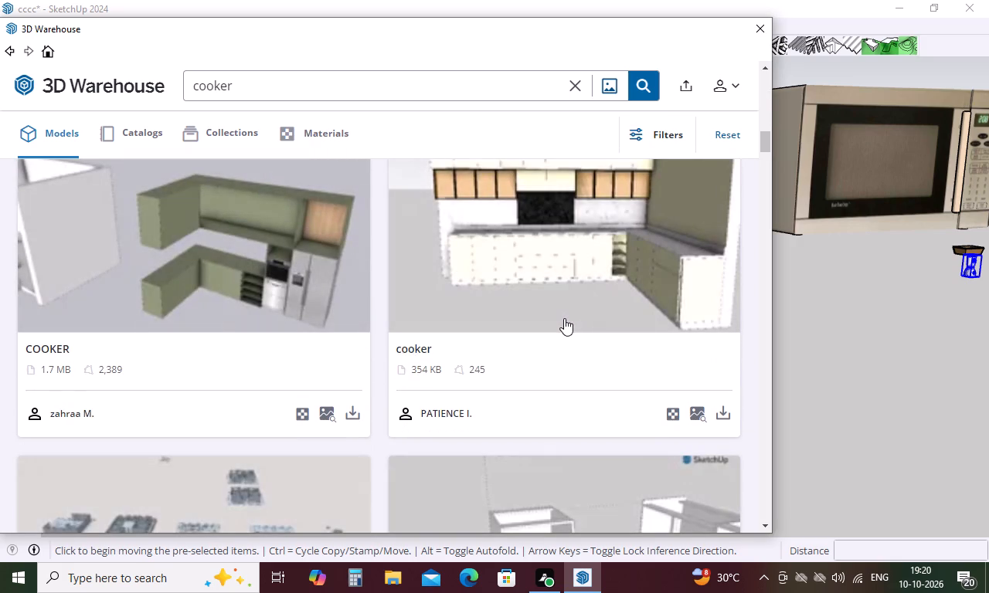
scroll(564, 318, down, 3)
scroll(564, 318, up, 5)
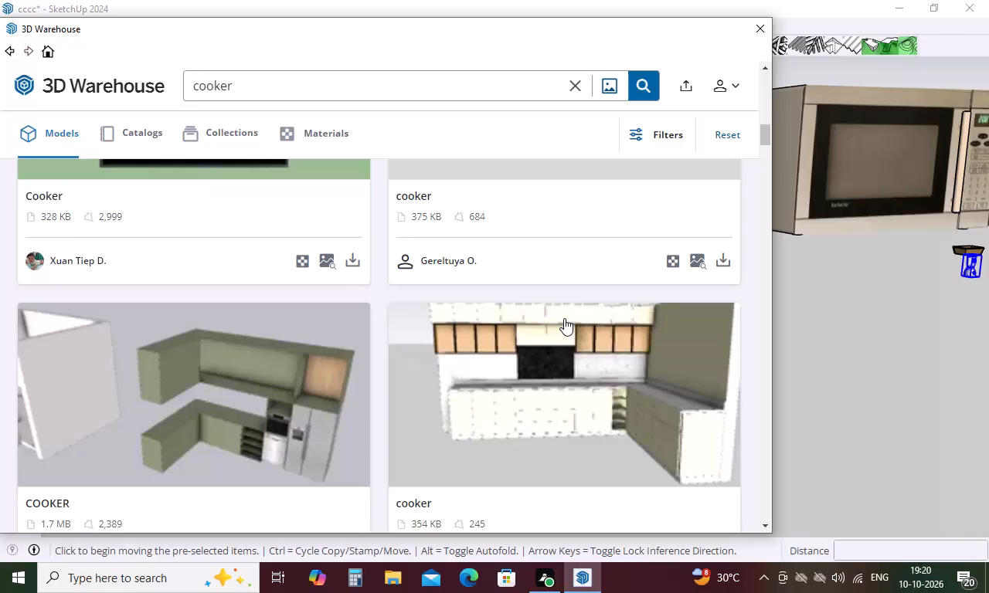
scroll(565, 316, down, 9)
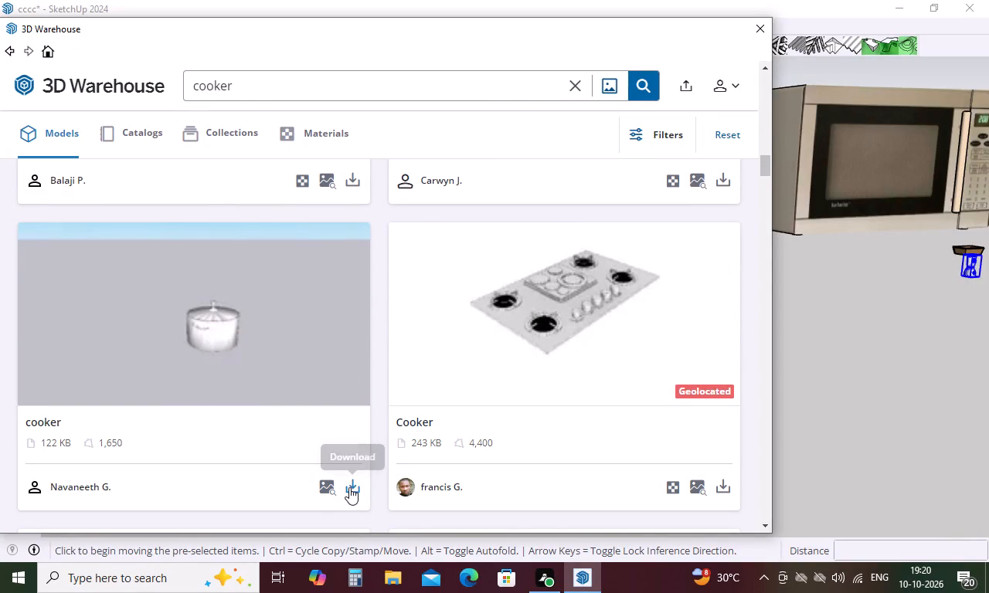
scroll(453, 378, down, 6)
scroll(453, 378, up, 2)
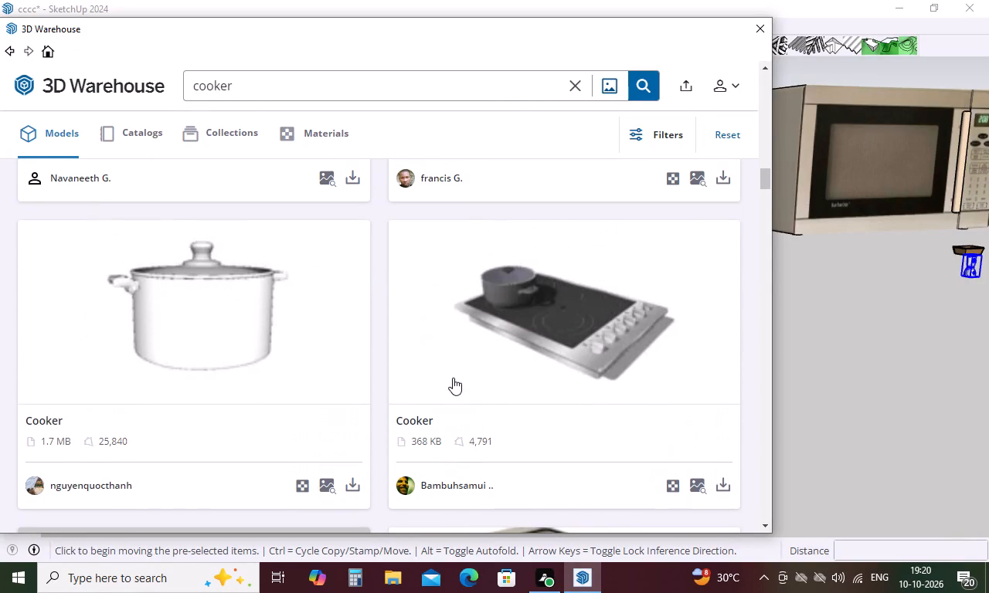
scroll(477, 359, down, 4)
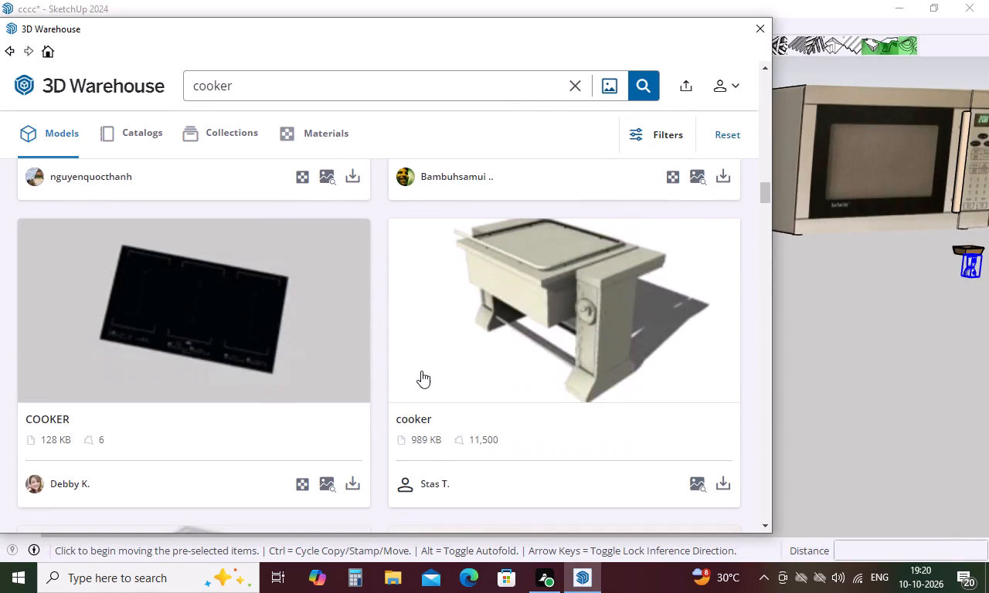
scroll(420, 371, up, 5)
scroll(395, 398, down, 3)
click(355, 332)
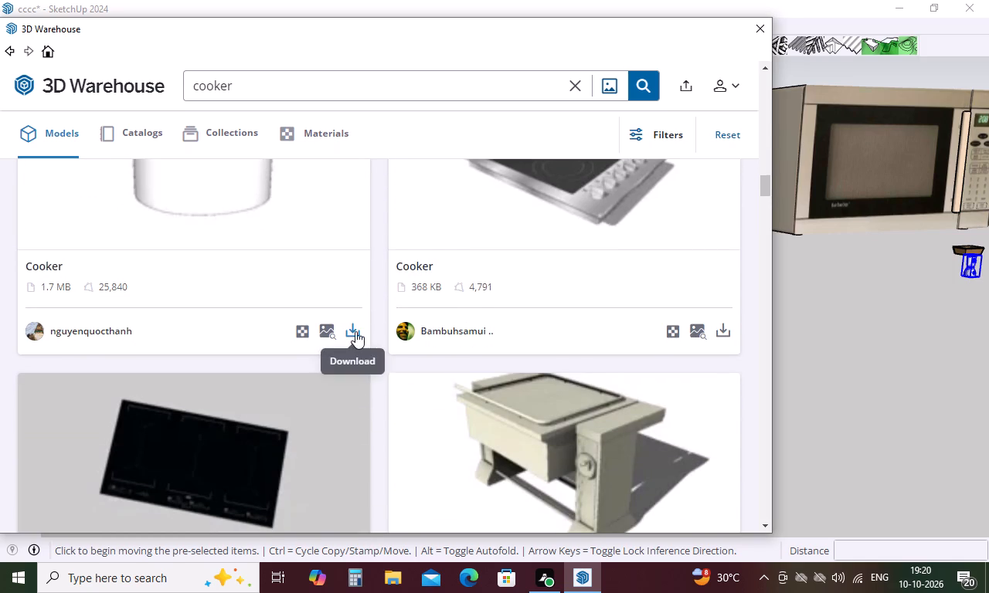
click(309, 295)
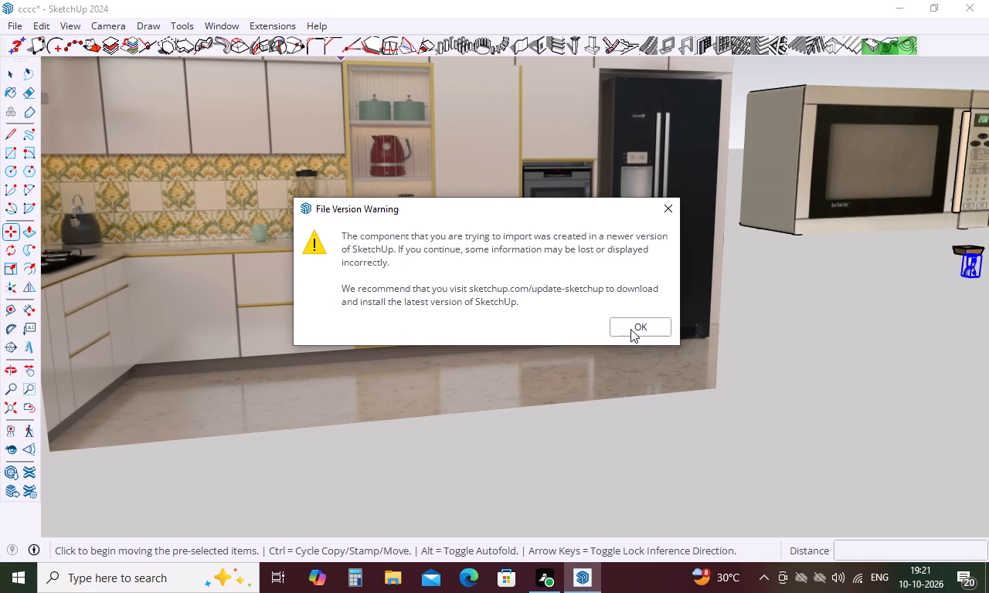
click(630, 329)
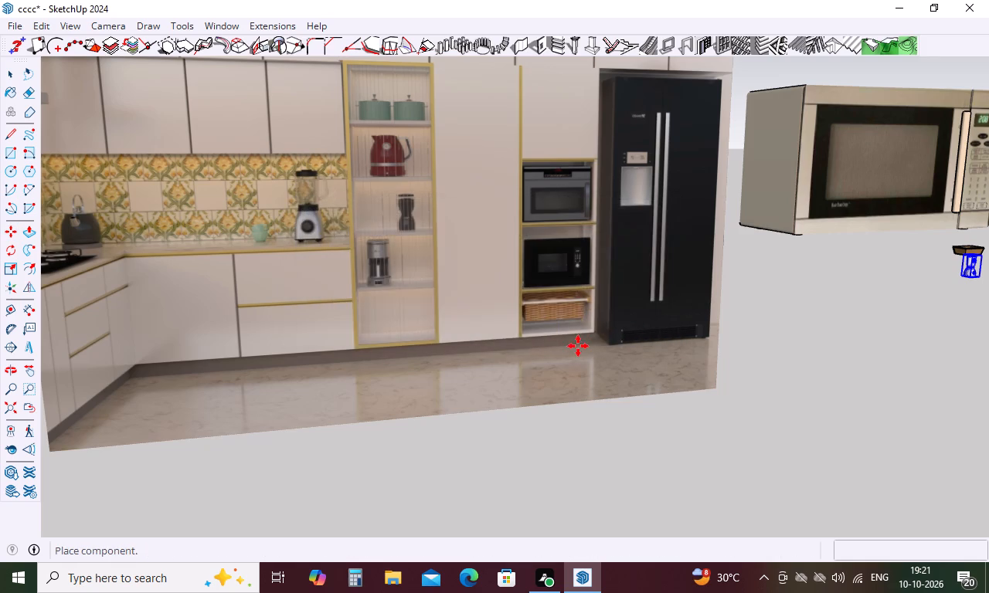
scroll(573, 346, down, 11)
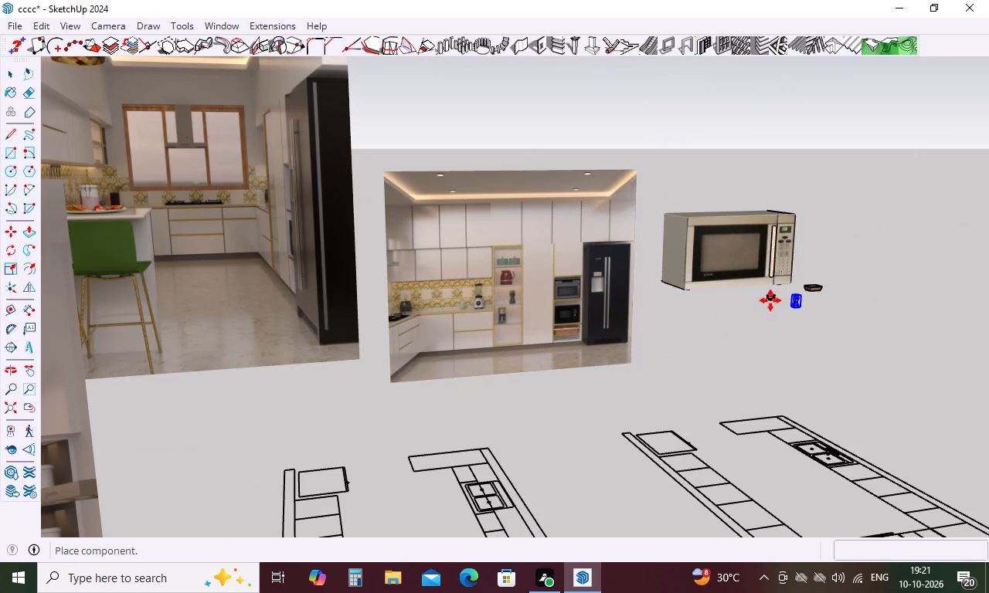
click(773, 300)
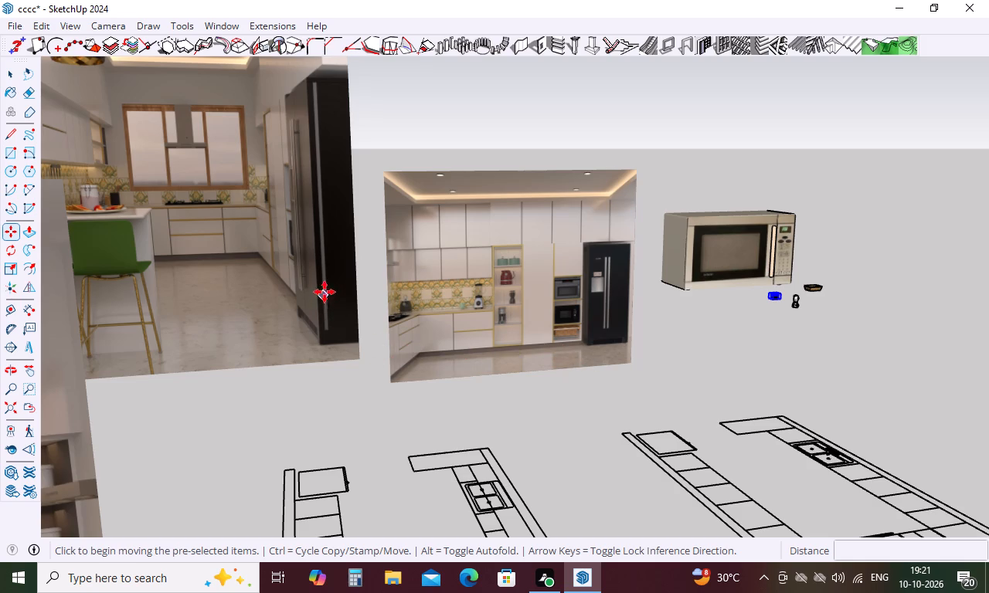
Load the 565 KB freestanding oven Cooker from the 3D Warehouse cooker results, place it below the microwave beside the pot, and deselect it.
click(229, 19)
click(272, 148)
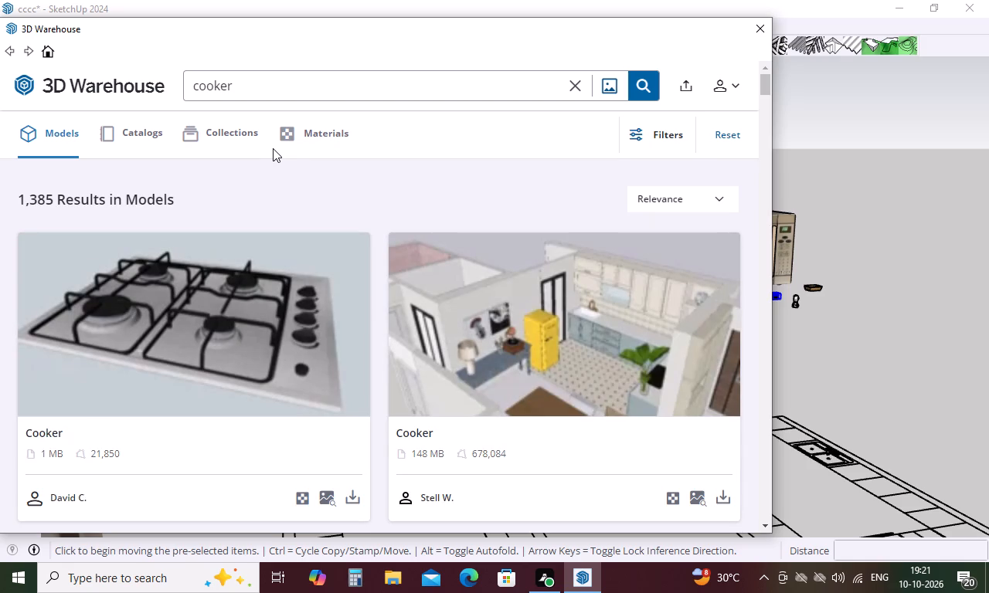
scroll(467, 313, down, 2)
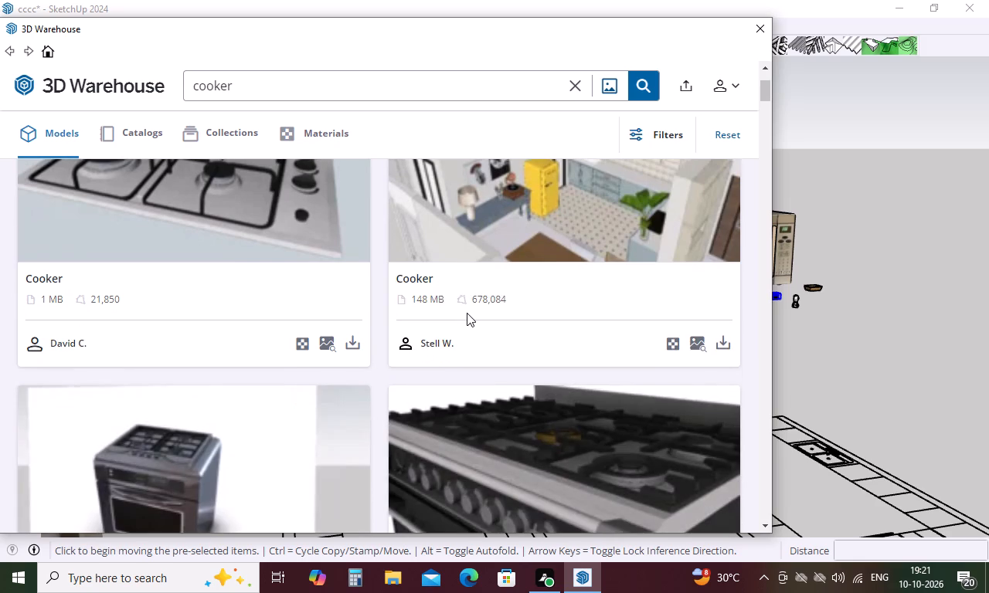
scroll(467, 313, up, 1)
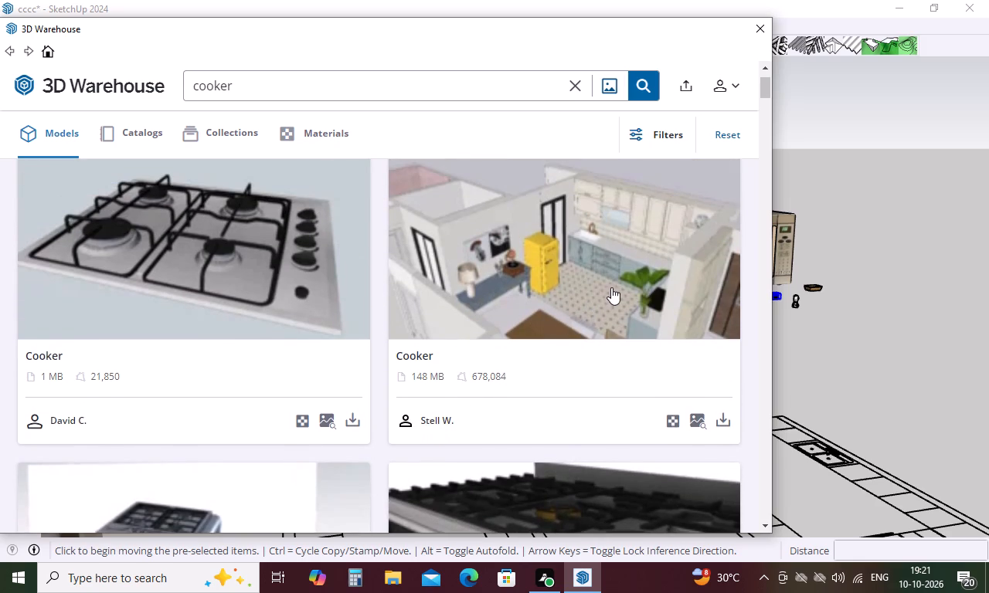
scroll(612, 287, up, 2)
scroll(582, 349, down, 3)
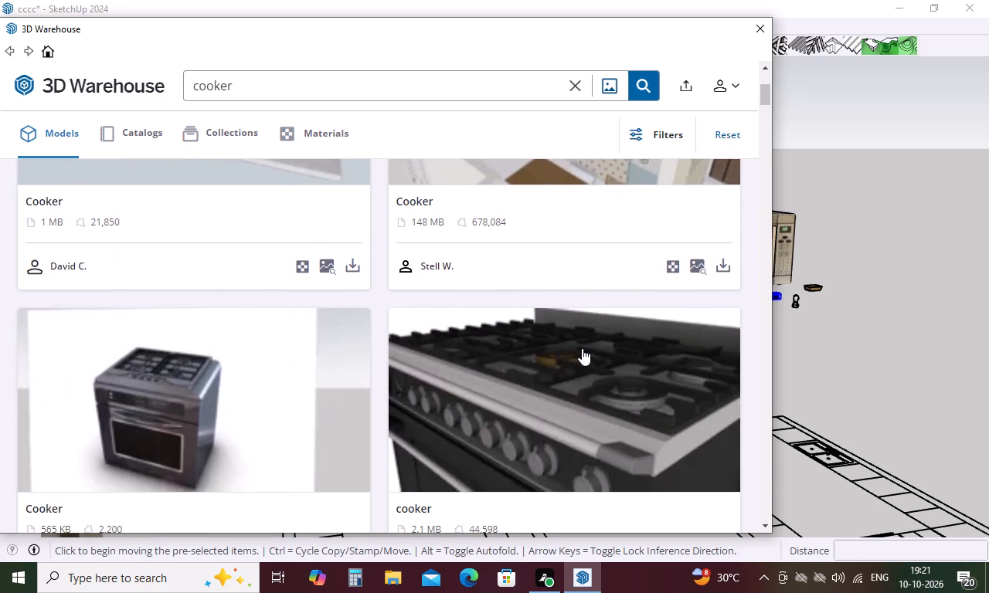
scroll(582, 348, up, 2)
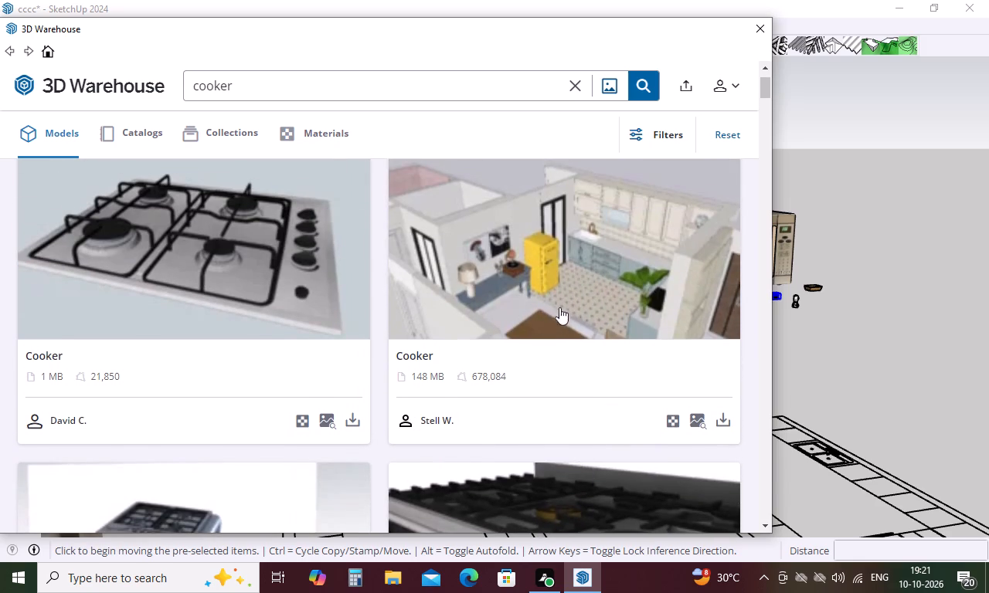
scroll(589, 289, down, 1)
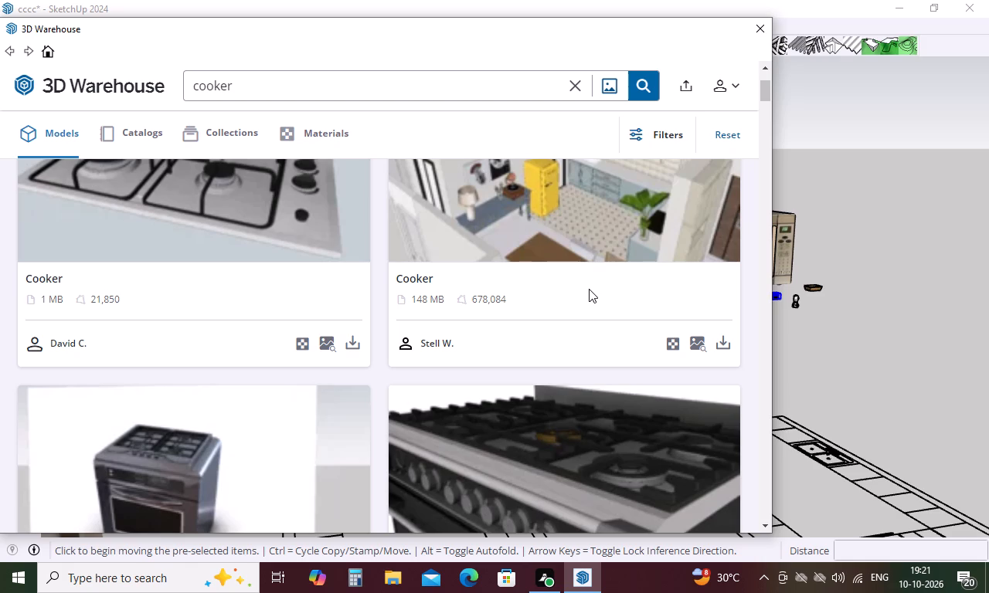
scroll(589, 289, down, 3)
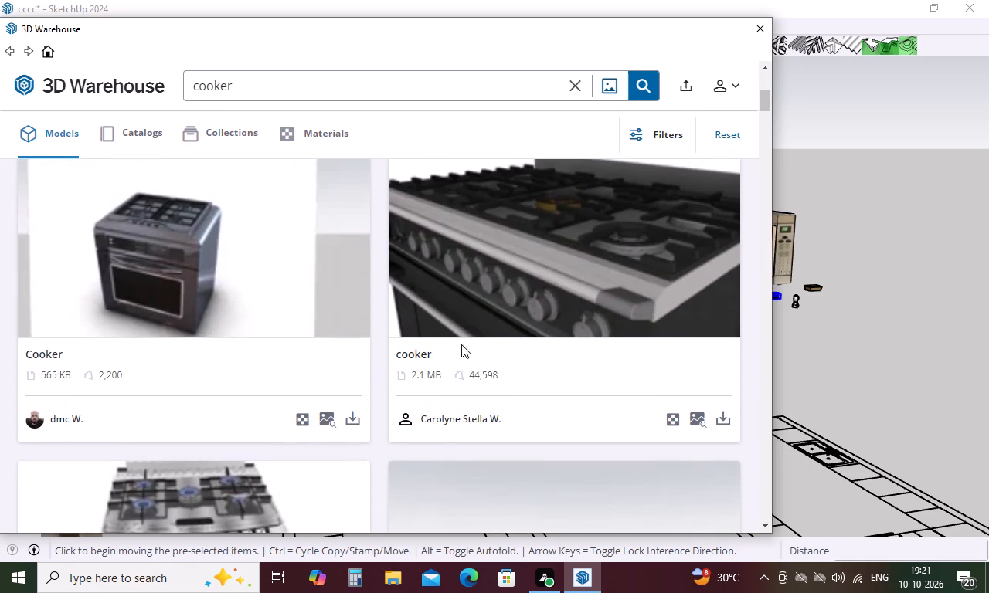
scroll(423, 322, down, 1)
scroll(404, 331, up, 2)
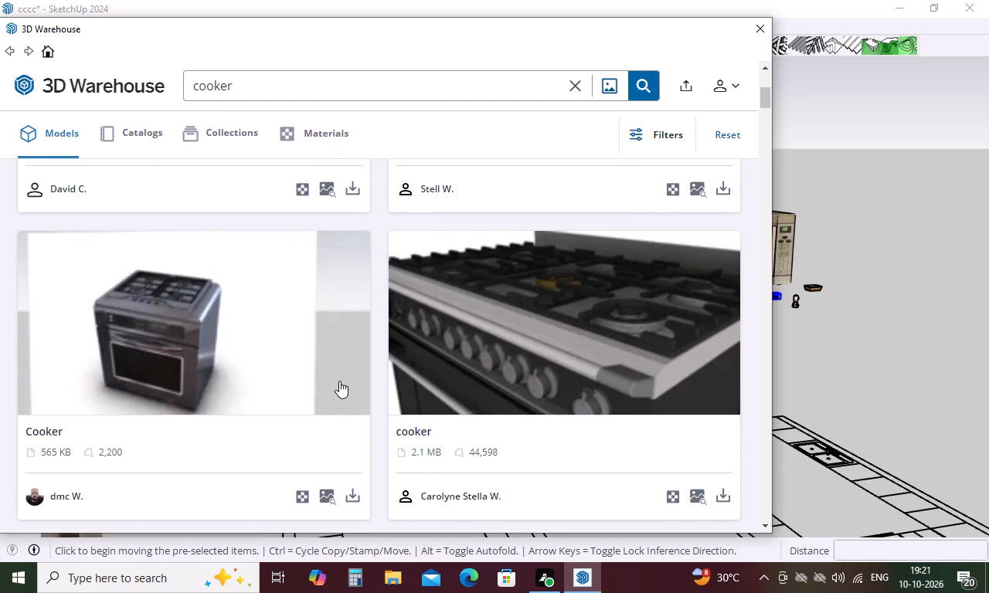
scroll(339, 381, down, 4)
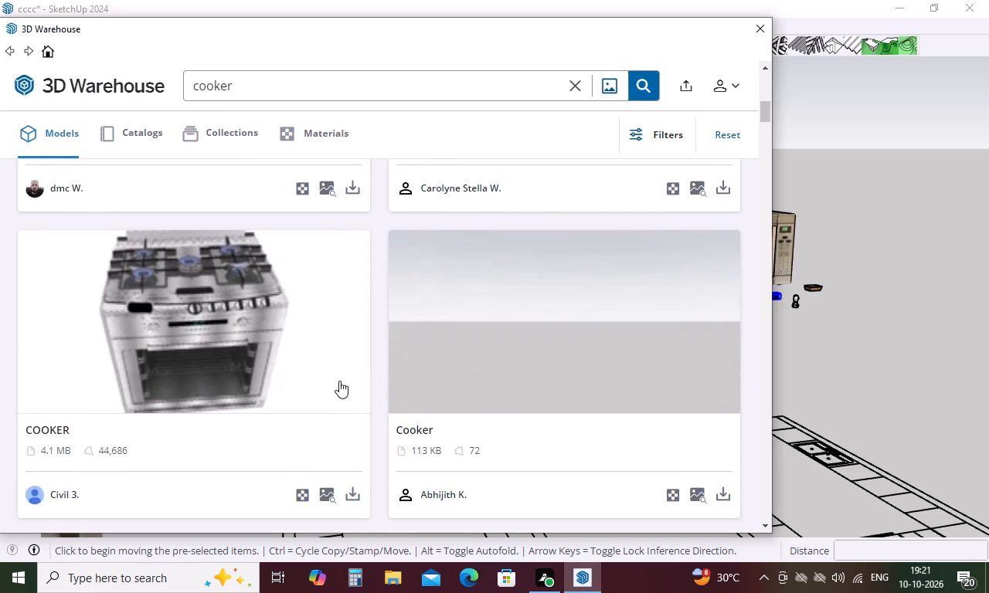
scroll(339, 381, up, 4)
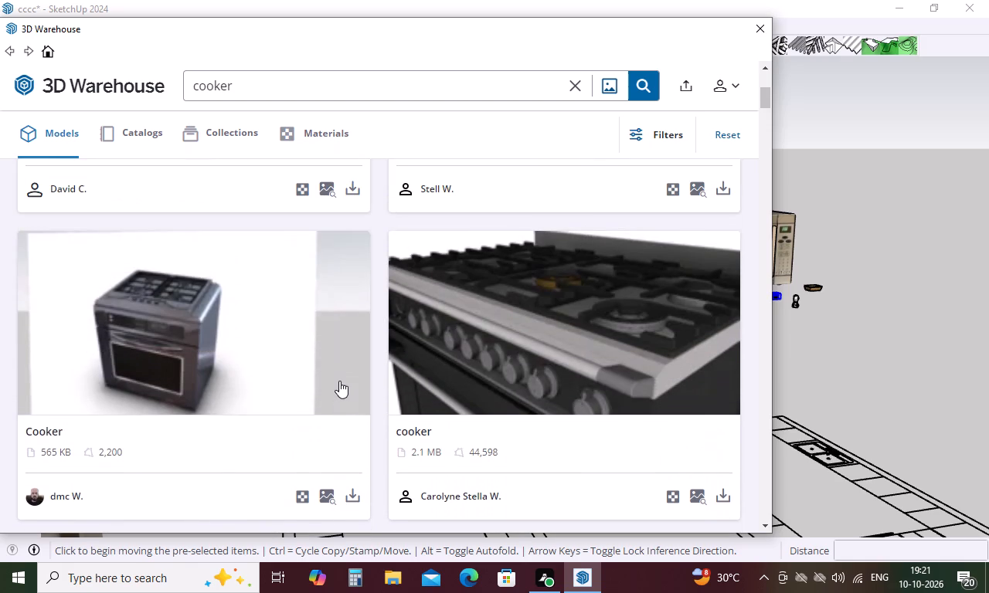
click(349, 490)
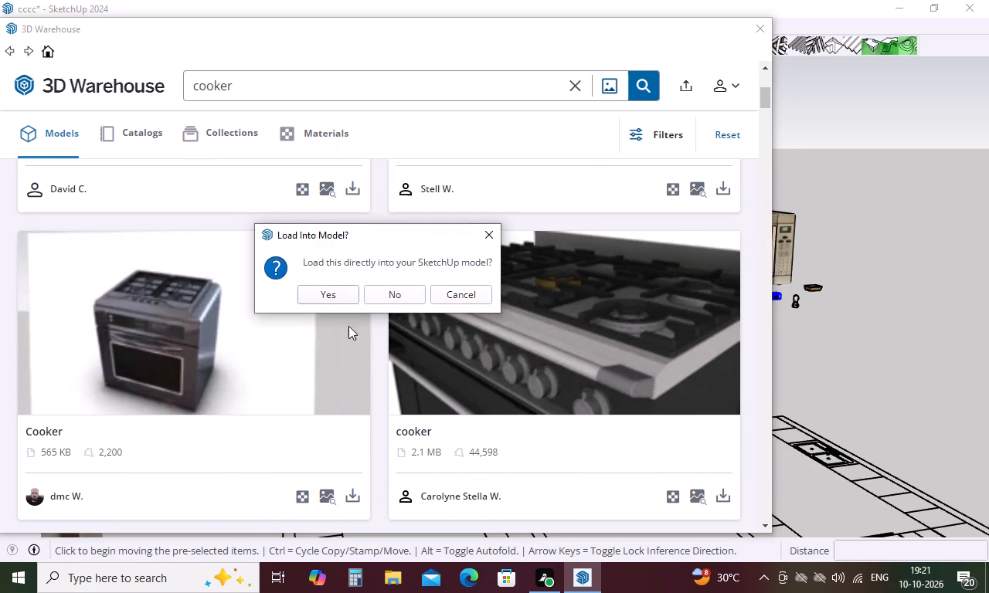
click(331, 293)
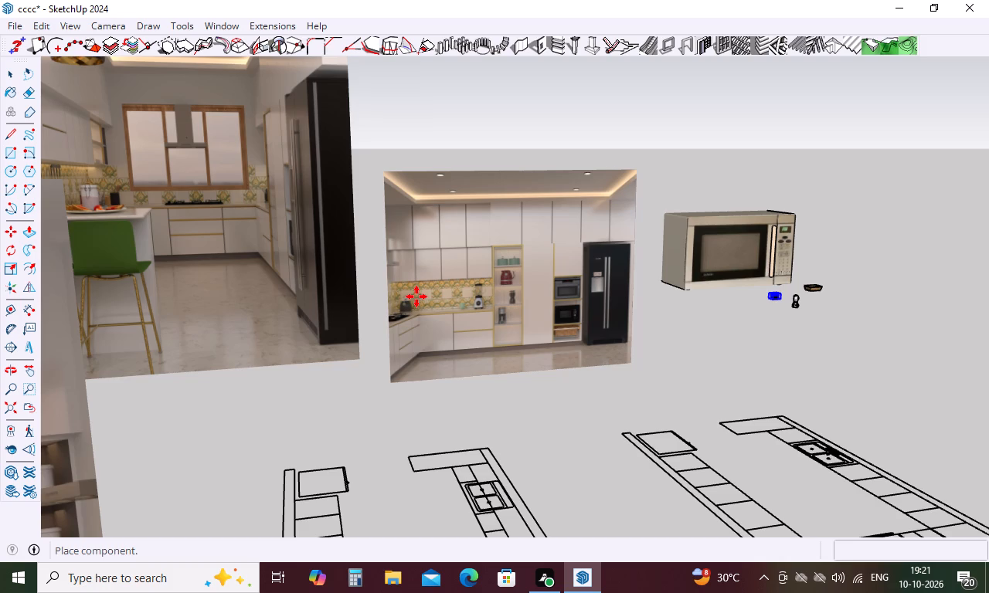
click(674, 347)
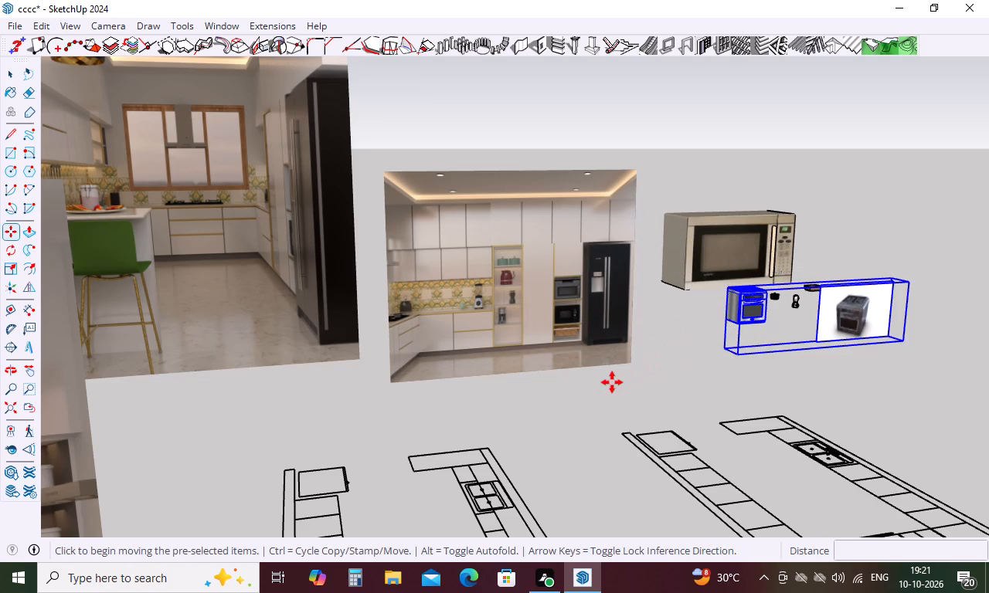
key(space)
click(658, 378)
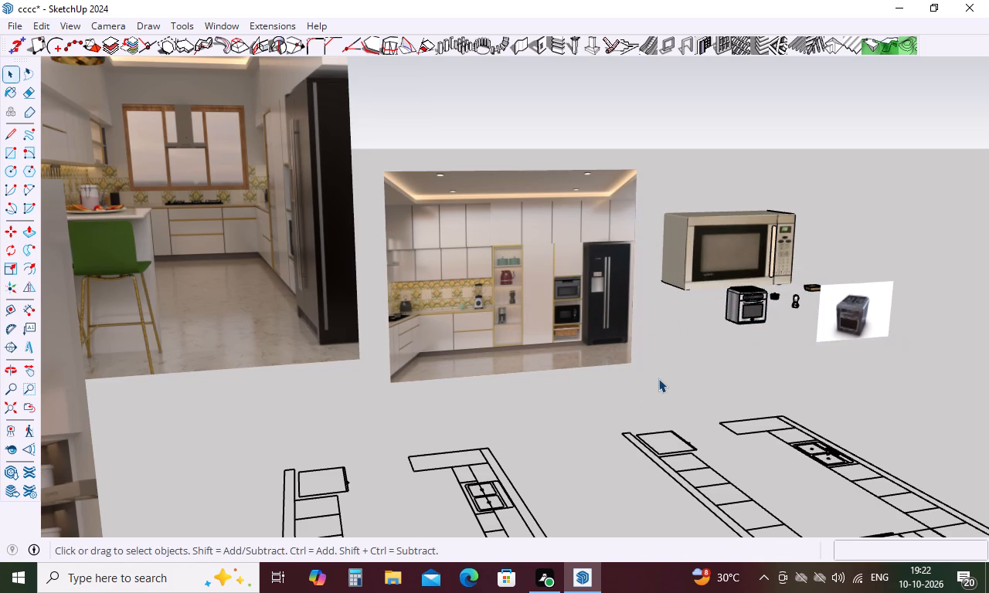
Examine the placed oven and microwave, then the countertop blender and open display shelves in the tall-cabinet reference photo.
scroll(845, 307, up, 5)
middle_drag(850, 310, 832, 354)
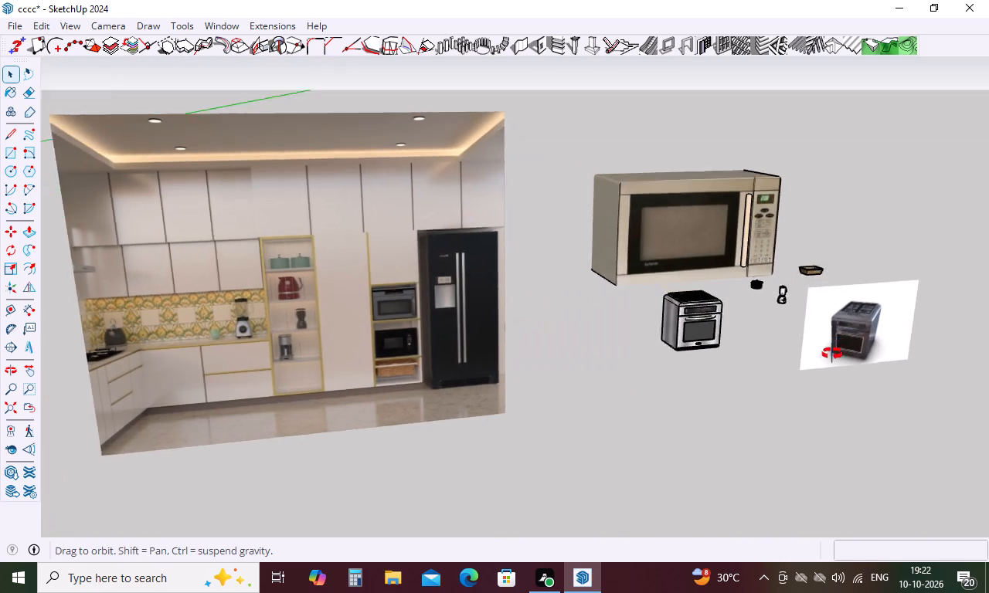
middle_drag(832, 354, 670, 385)
middle_drag(670, 383, 702, 320)
scroll(712, 310, down, 10)
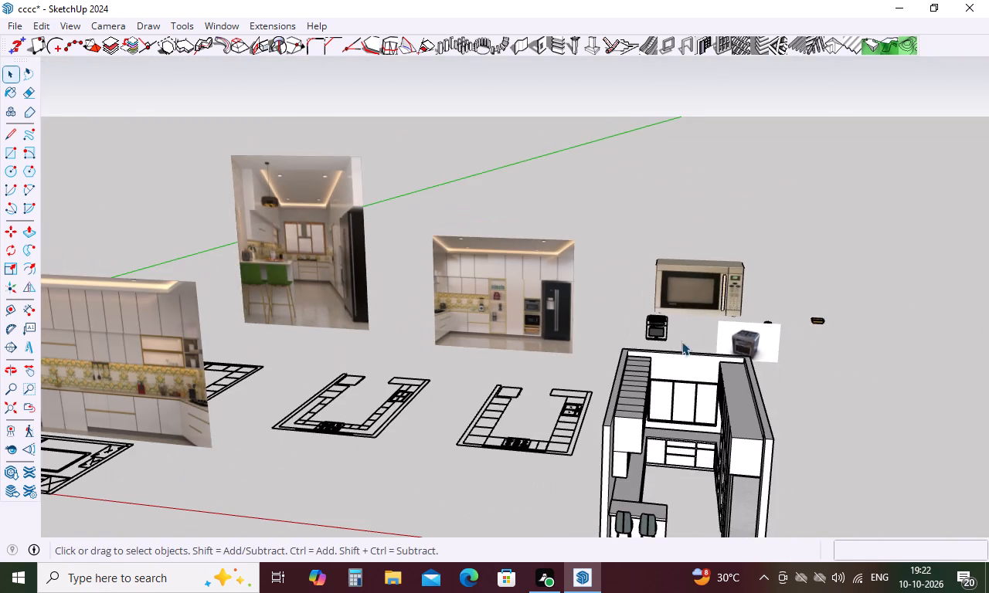
scroll(750, 336, up, 5)
scroll(552, 336, up, 10)
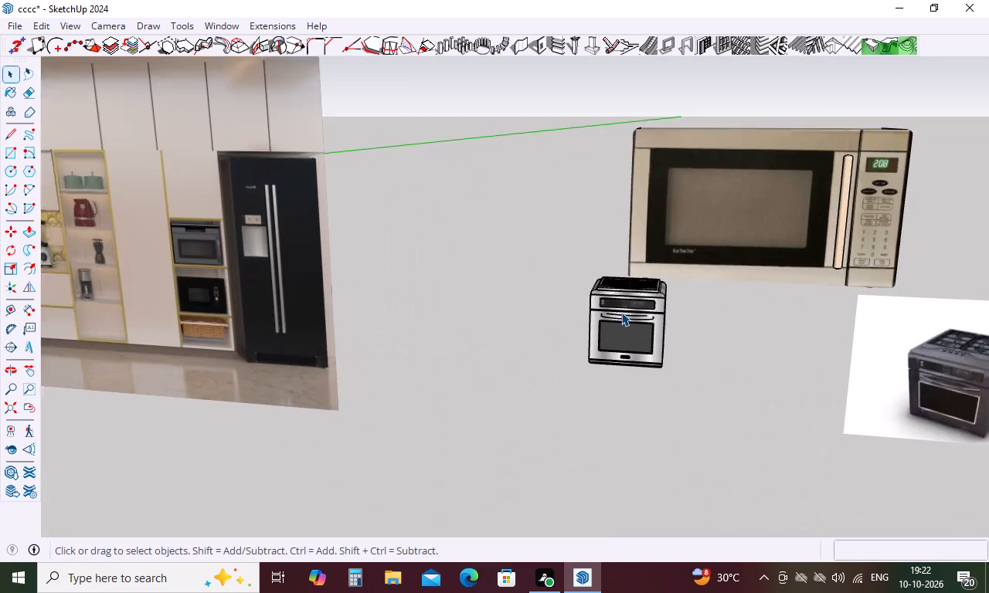
middle_drag(595, 308, 613, 280)
scroll(618, 280, down, 5)
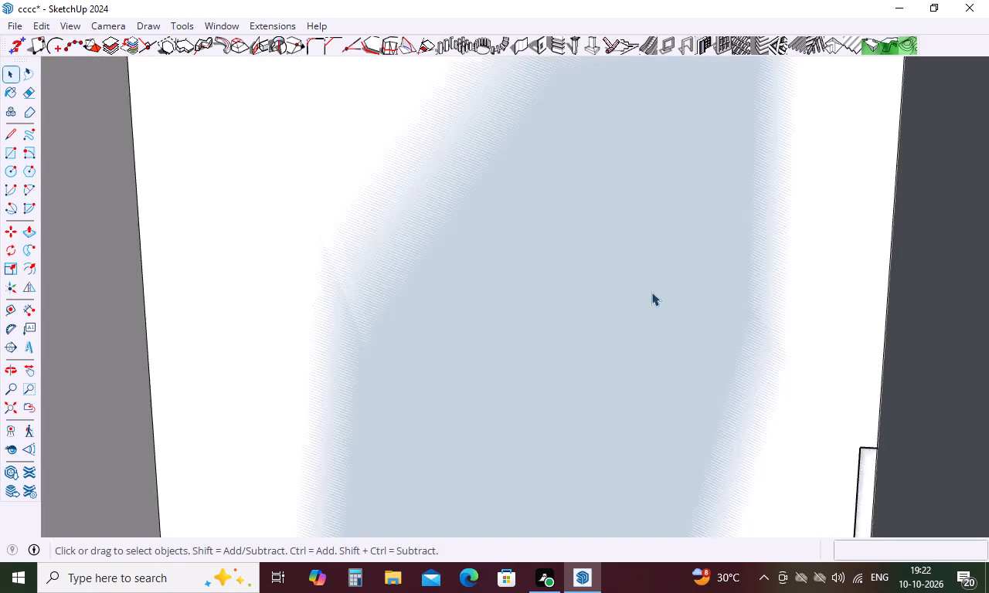
scroll(653, 293, down, 10)
scroll(653, 293, down, 12)
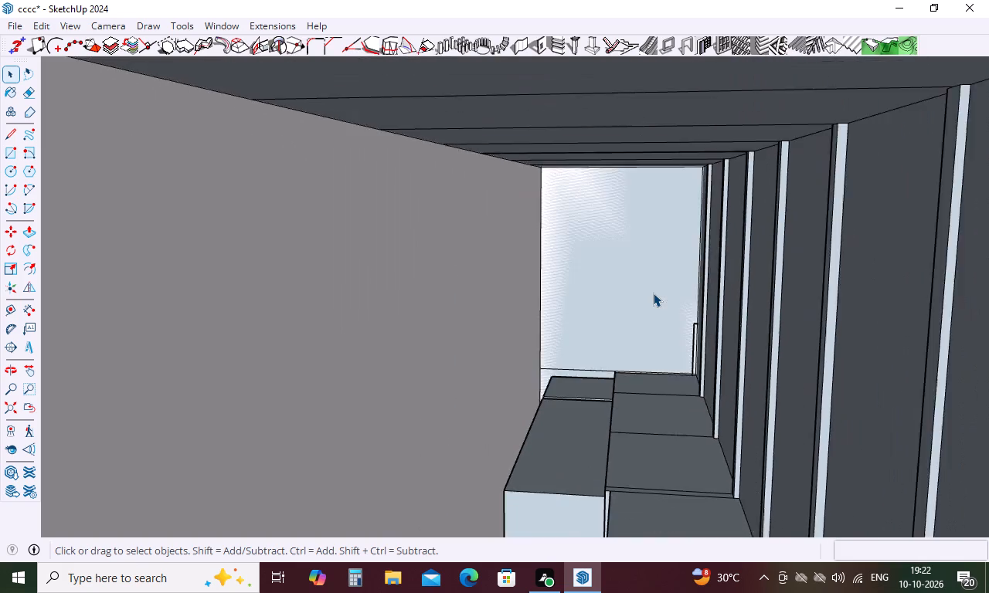
scroll(653, 293, down, 15)
scroll(653, 293, down, 6)
middle_drag(654, 292, 646, 376)
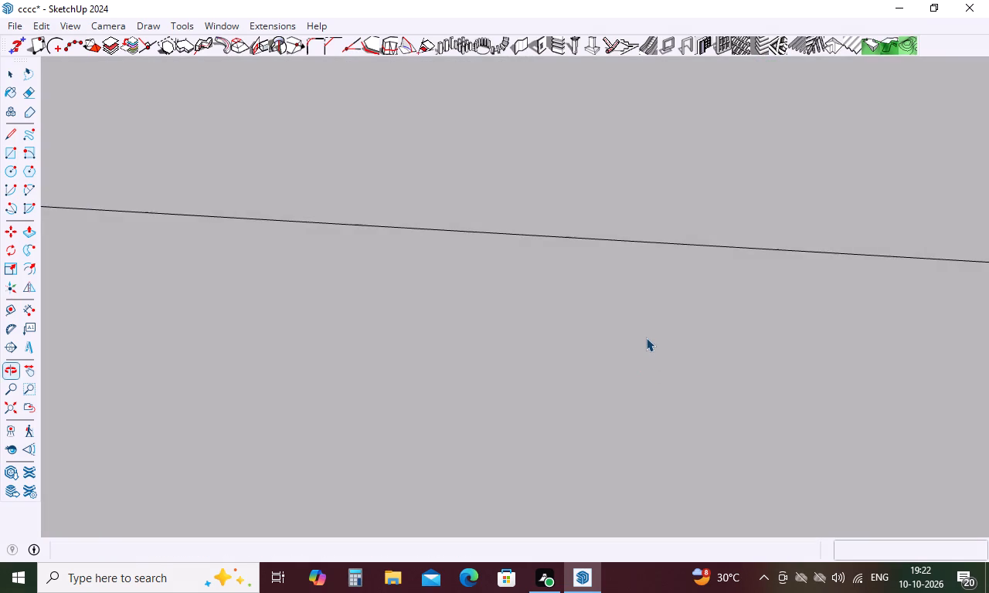
scroll(647, 329, down, 20)
scroll(647, 329, down, 18)
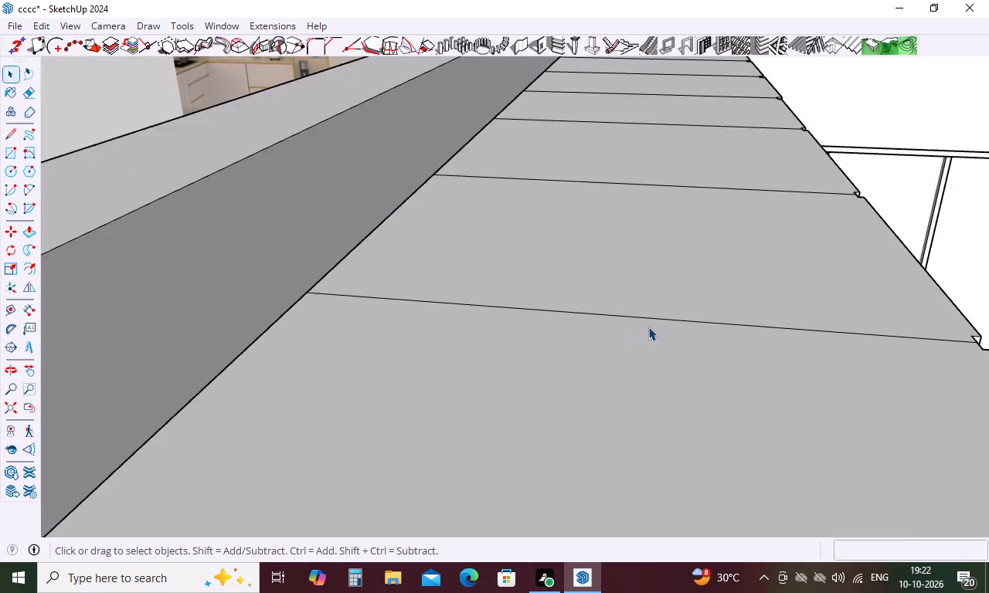
scroll(648, 327, down, 20)
scroll(648, 327, down, 1)
scroll(553, 347, down, 6)
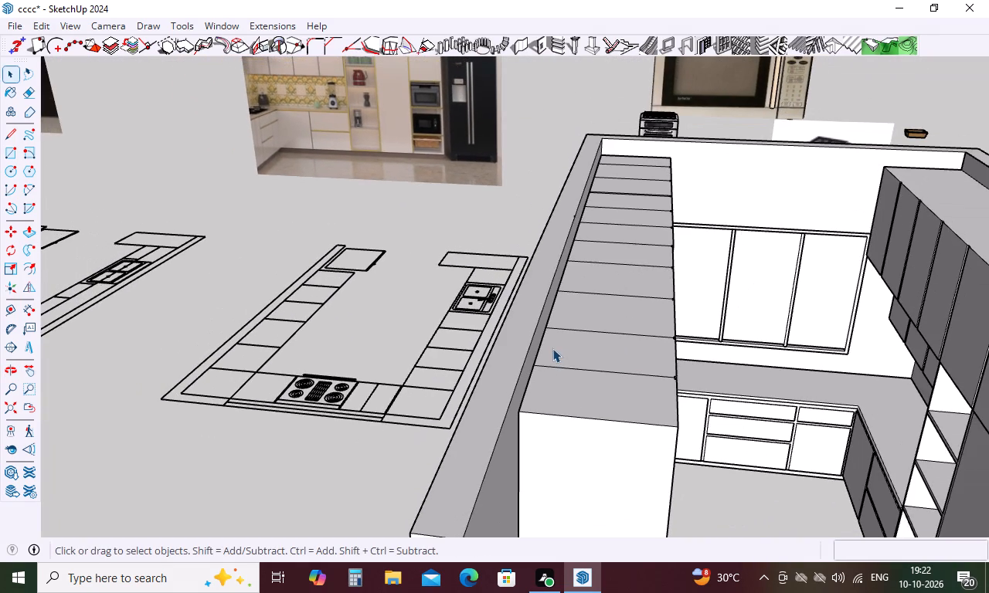
scroll(462, 296, down, 5)
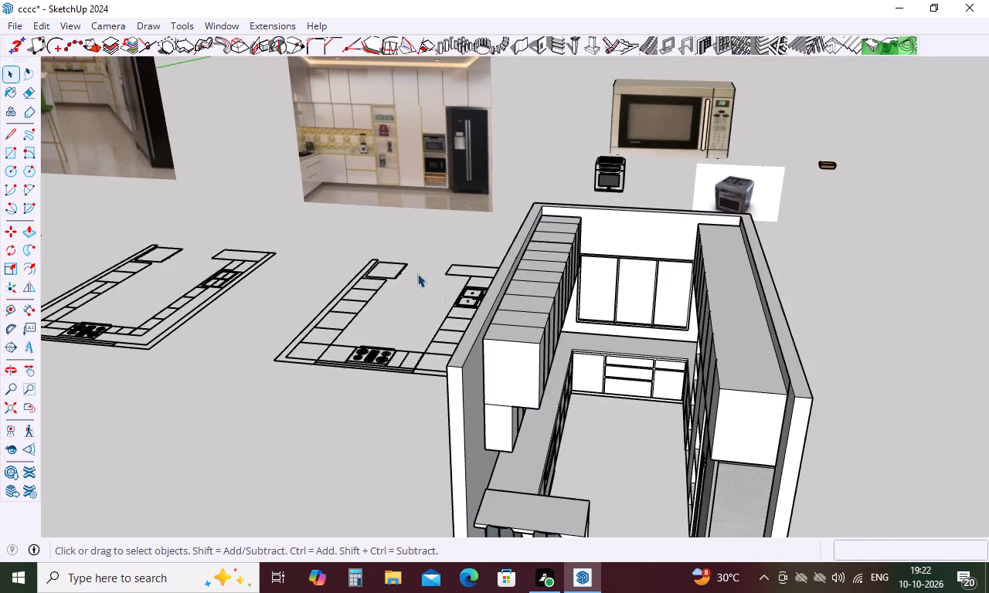
middle_drag(417, 273, 596, 261)
scroll(81, 183, up, 11)
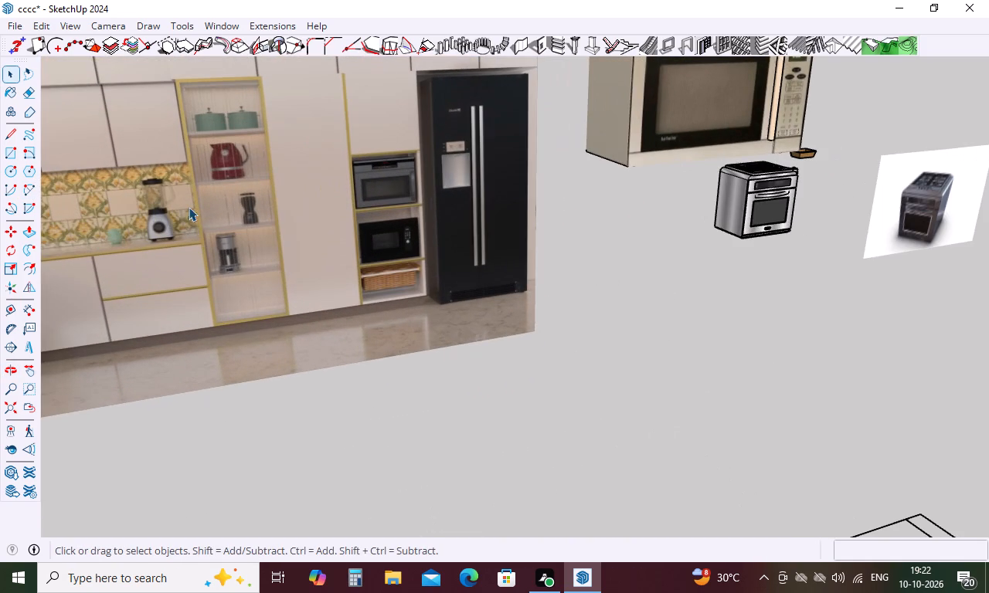
scroll(107, 219, up, 4)
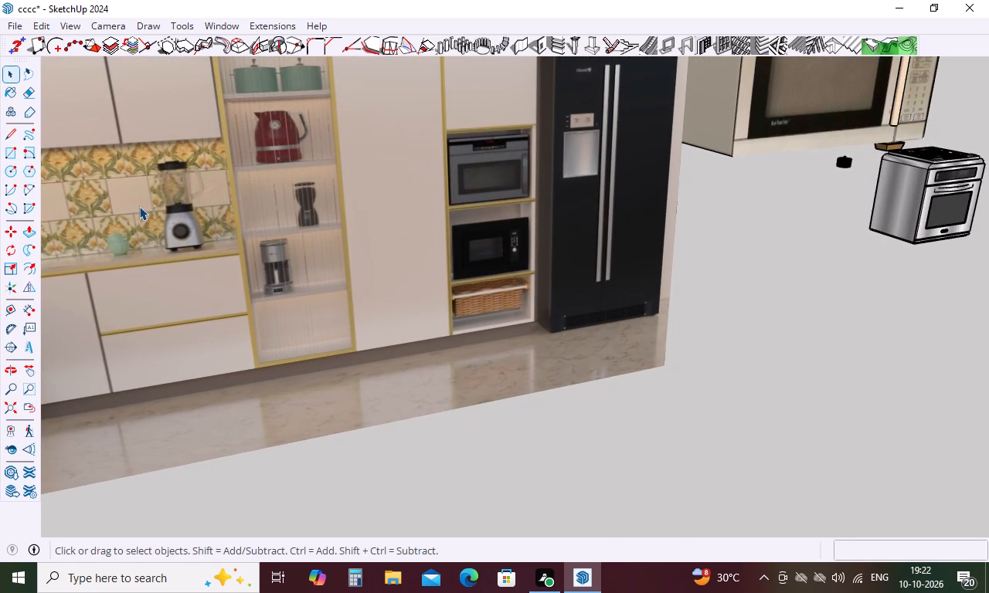
scroll(212, 232, down, 2)
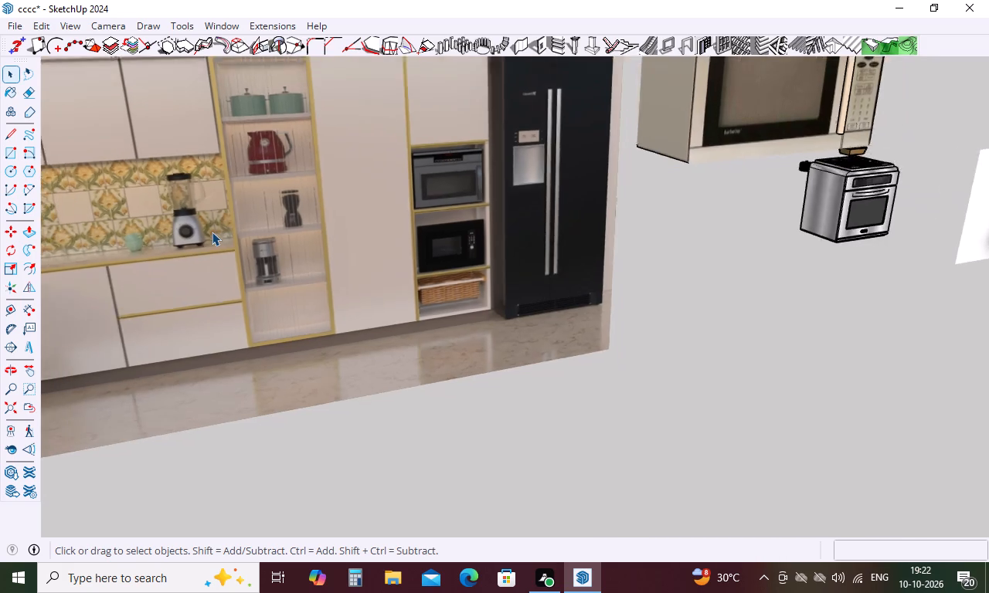
scroll(212, 232, down, 2)
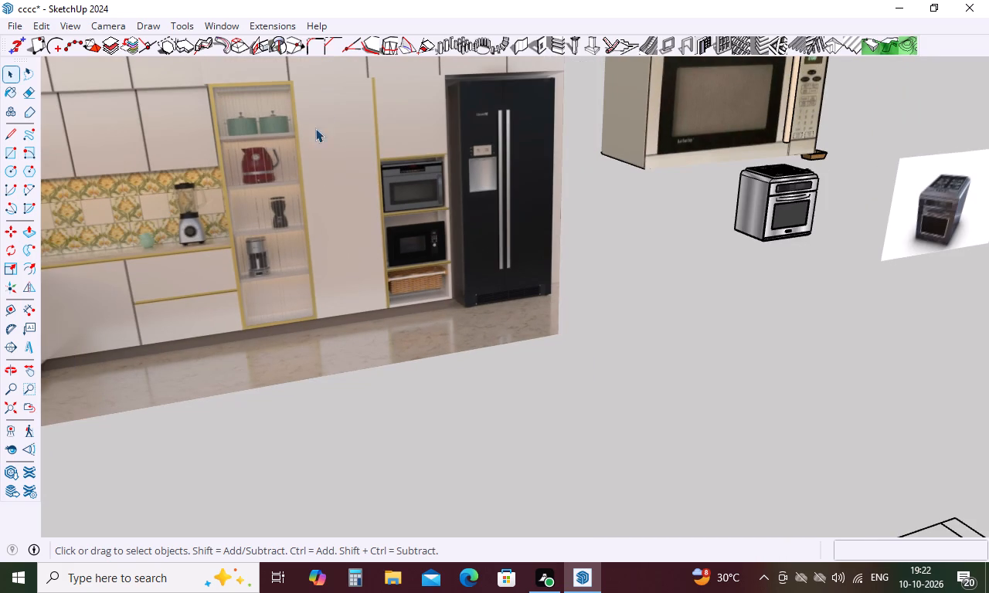
Reopen 3D Warehouse, clear the "cooker" search text, and load the 148 MB Cooker kitchen scene directly into the model.
click(235, 23)
click(267, 146)
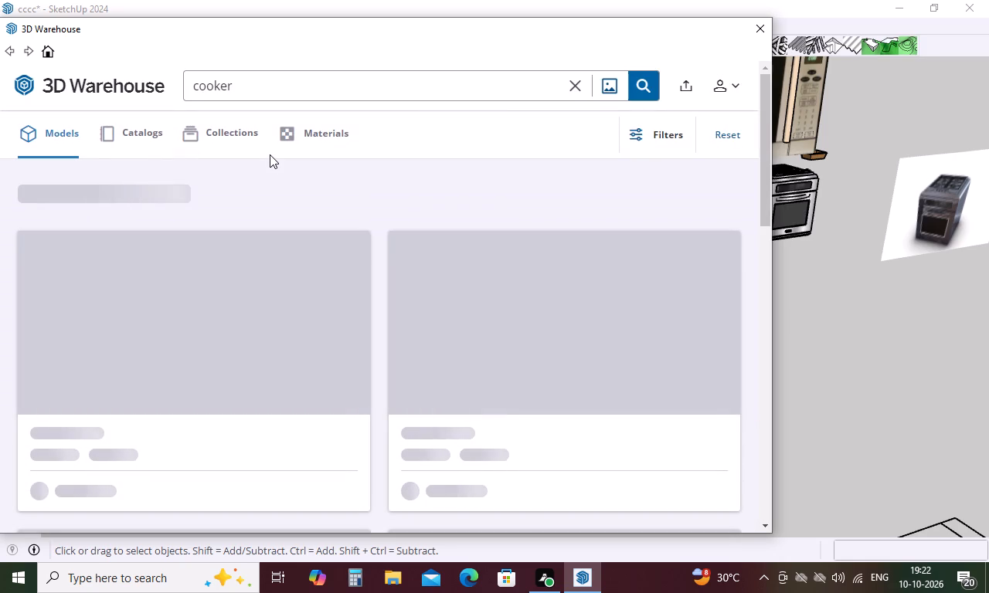
key(w)
key(BackSpace)
click(277, 92)
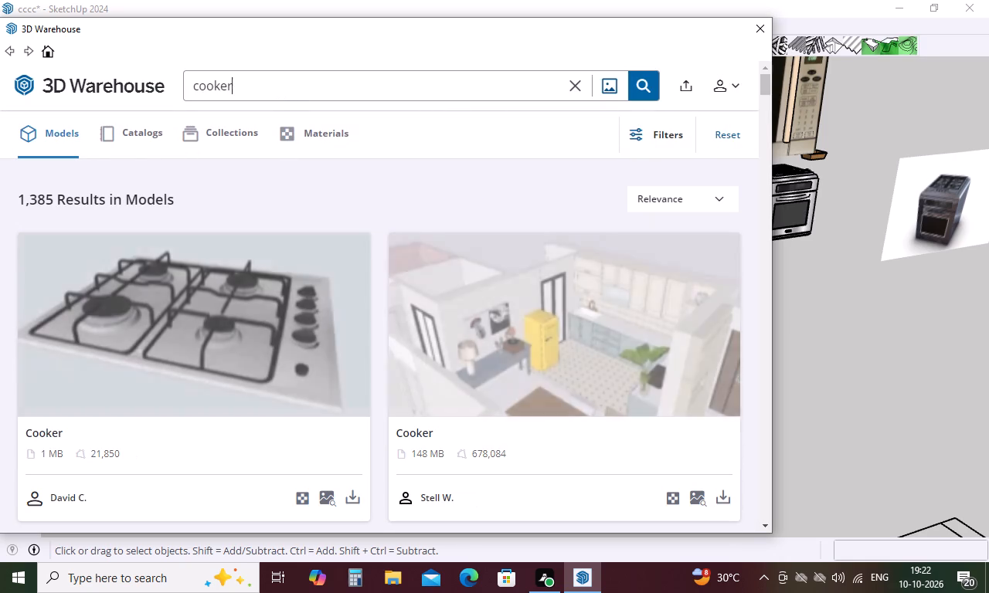
key(BackSpace)
key(BackSpace)
key(BackSpace)
key(BackSpace)
key(BackSpace)
key(BackSpace)
key(BackSpace)
key(BackSpace)
key(BackSpace)
key(BackSpace)
key(BackSpace)
key(BackSpace)
key(BackSpace)
key(BackSpace)
key(BackSpace)
key(BackSpace)
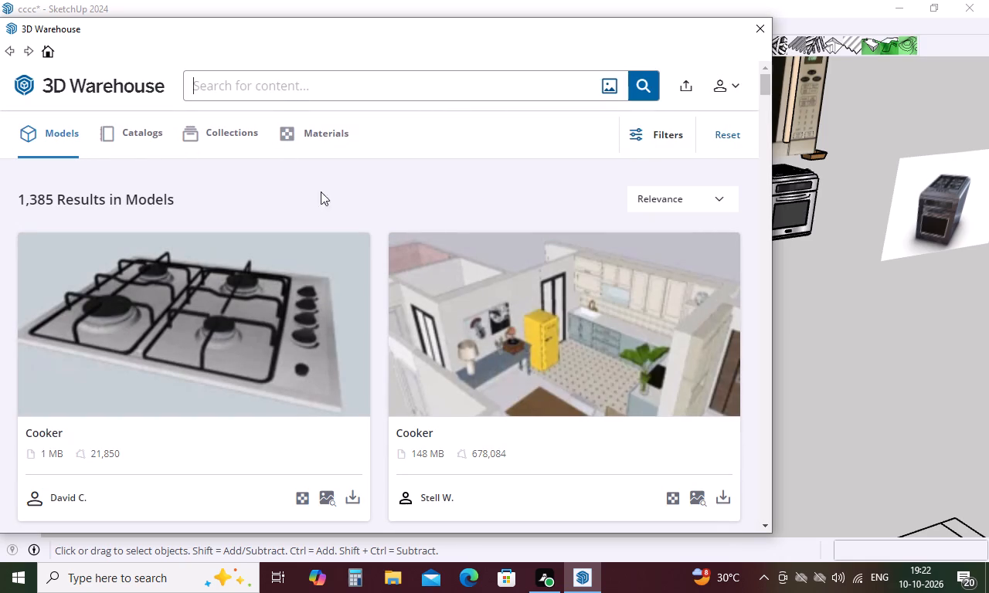
click(719, 500)
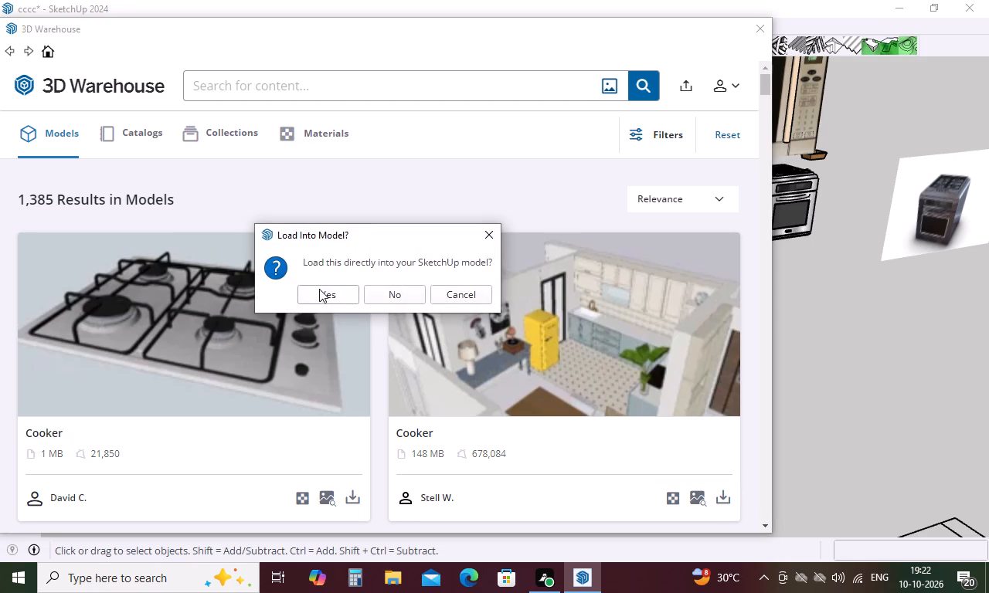
click(315, 289)
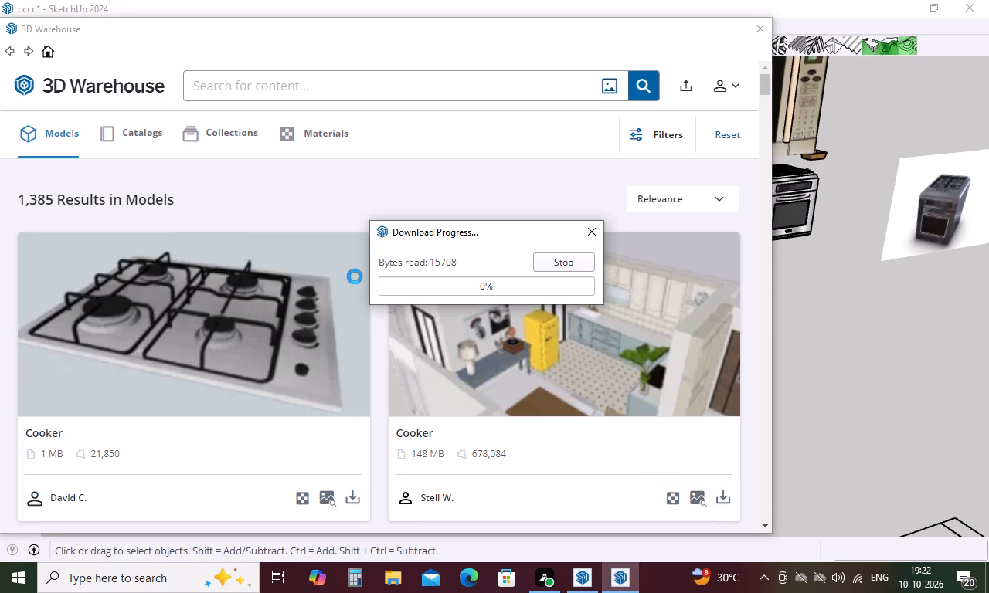
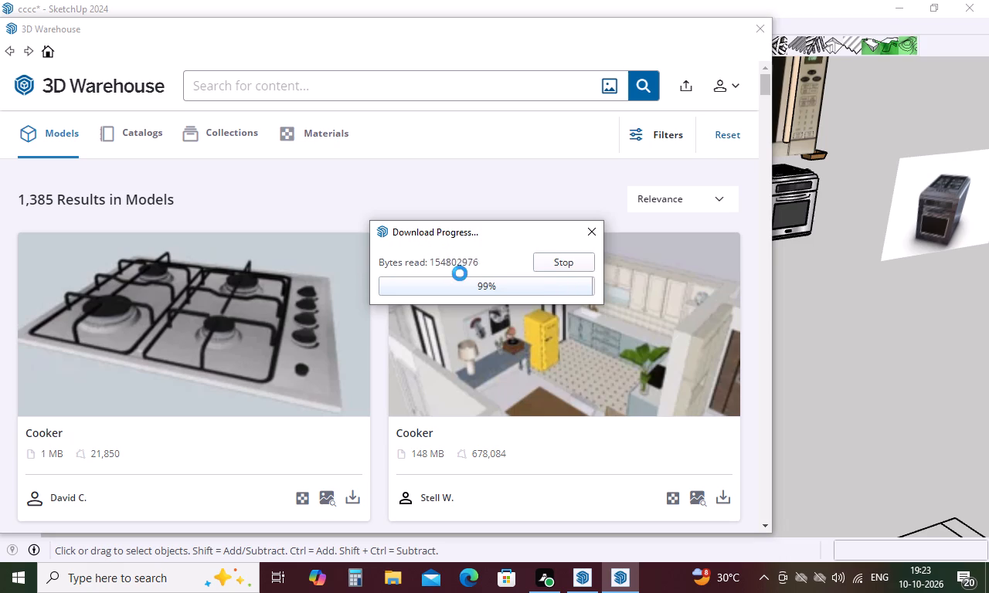
Place the loaded 148 MB Cooker kitchen scene in the open area behind the kitchen reference photos and deselect it.
scroll(445, 263, down, 5)
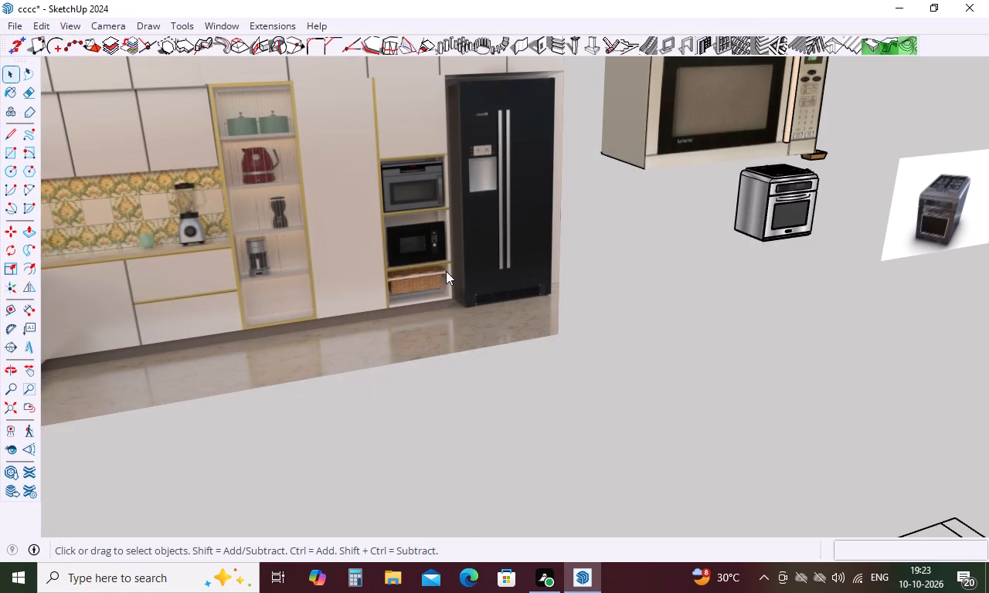
scroll(446, 273, down, 4)
middle_drag(445, 298, 475, 320)
middle_drag(548, 358, 714, 219)
middle_drag(714, 219, 716, 324)
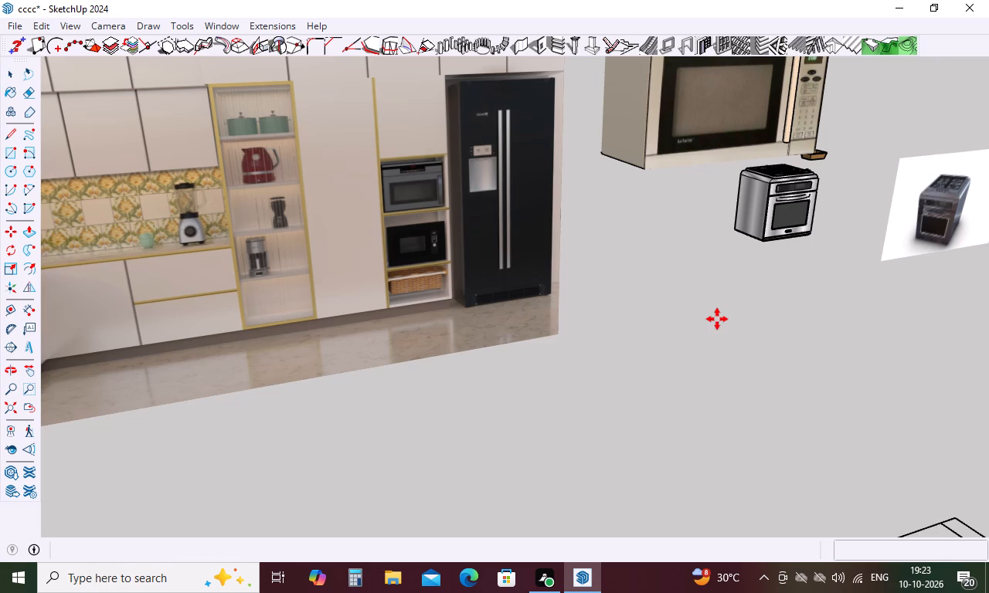
middle_drag(715, 321, 731, 265)
scroll(642, 296, down, 10)
middle_drag(608, 336, 447, 329)
middle_drag(447, 329, 527, 392)
middle_drag(527, 392, 583, 354)
scroll(584, 354, down, 5)
scroll(584, 354, up, 5)
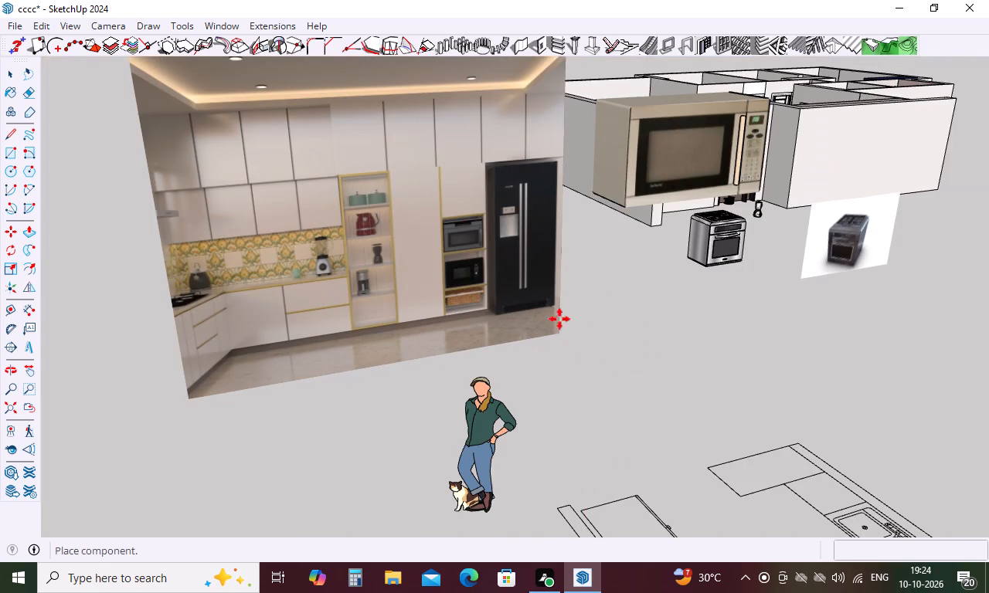
scroll(603, 307, down, 8)
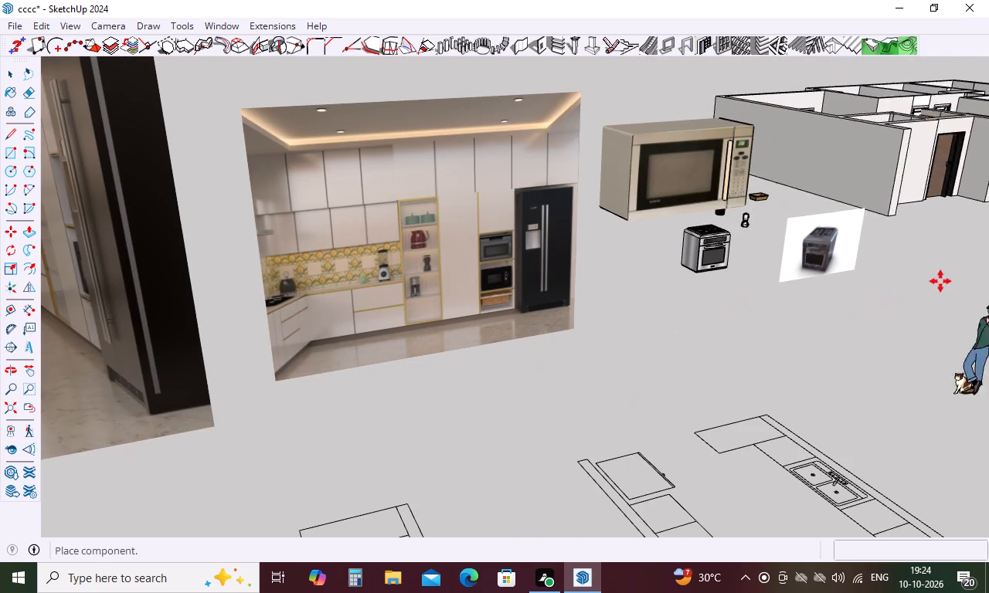
middle_drag(782, 297, 671, 436)
scroll(757, 343, down, 1)
scroll(593, 340, down, 5)
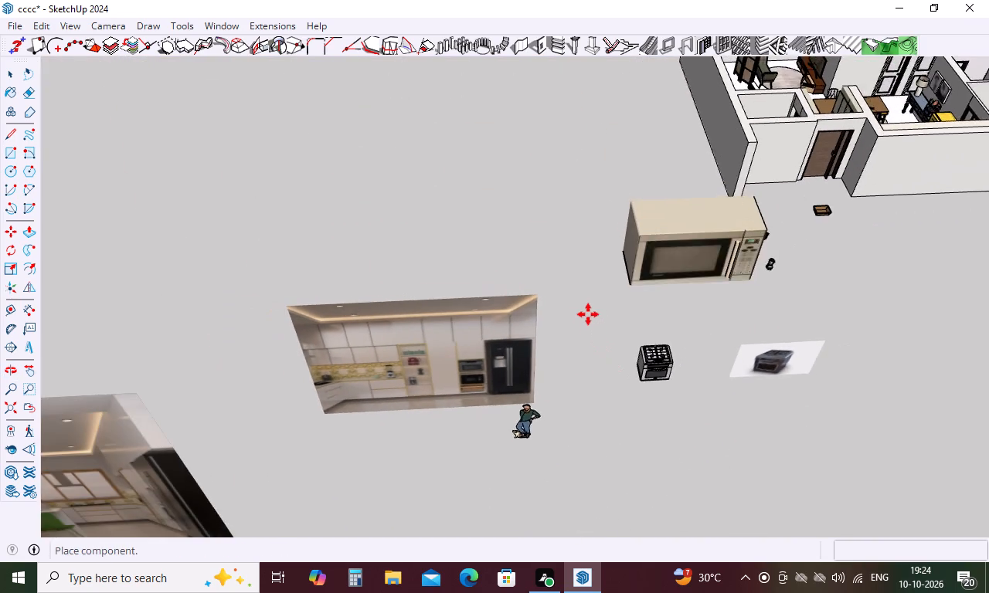
scroll(588, 314, down, 19)
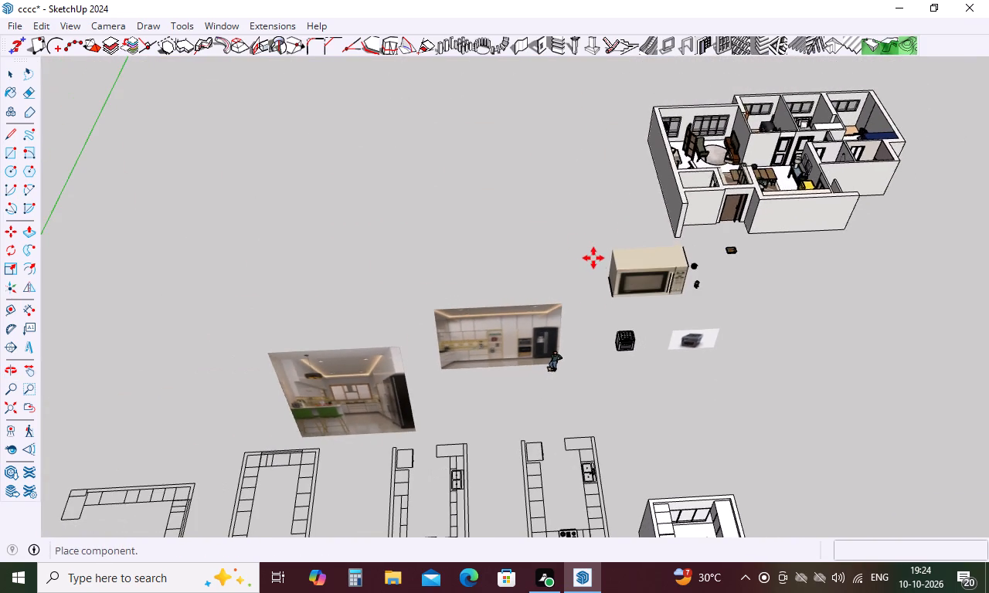
click(329, 263)
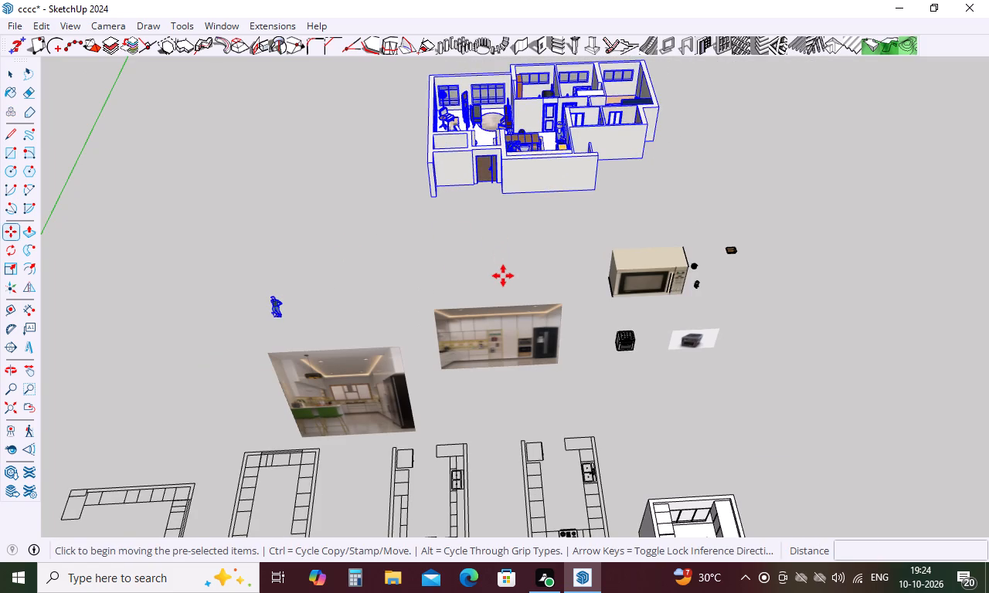
key(space)
double_click(535, 263)
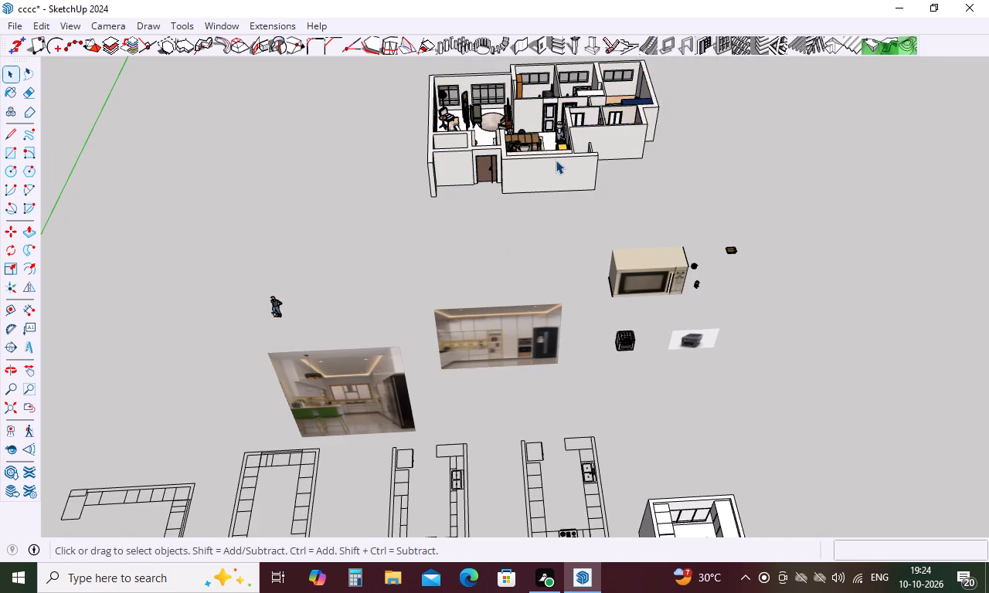
Examine the kitchen inside the placed apartment scene, including its wall cabinets, countertop microwave and sink run.
scroll(554, 161, down, 5)
scroll(581, 95, up, 16)
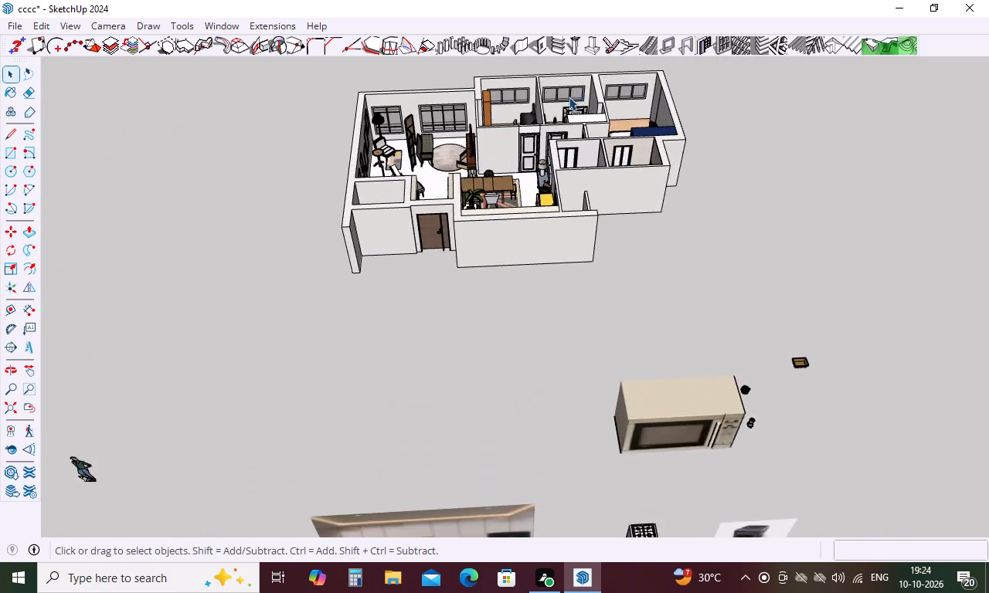
scroll(508, 175, up, 6)
middle_drag(511, 184, 488, 286)
scroll(497, 260, down, 5)
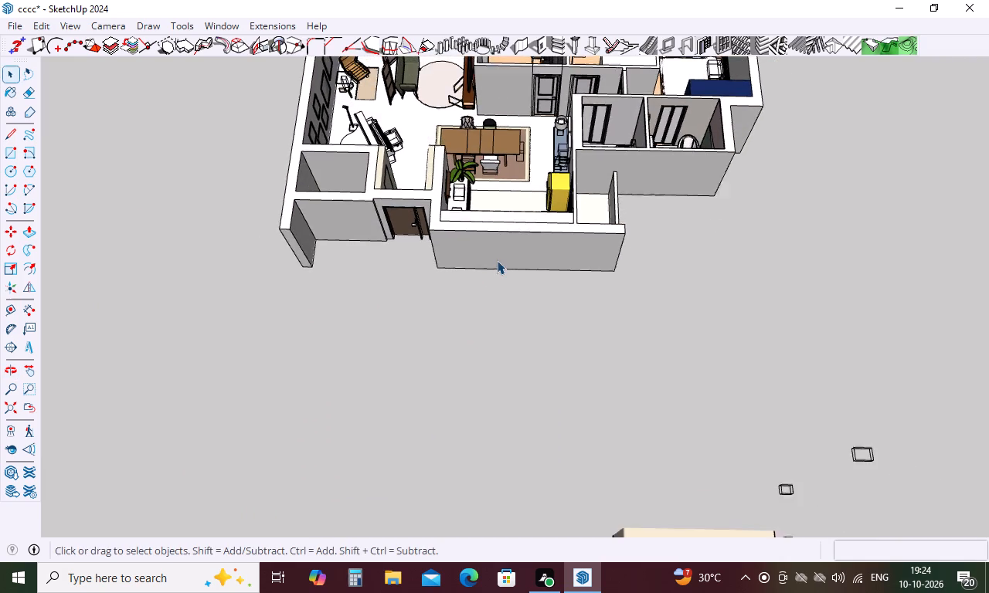
middle_drag(544, 185, 212, 212)
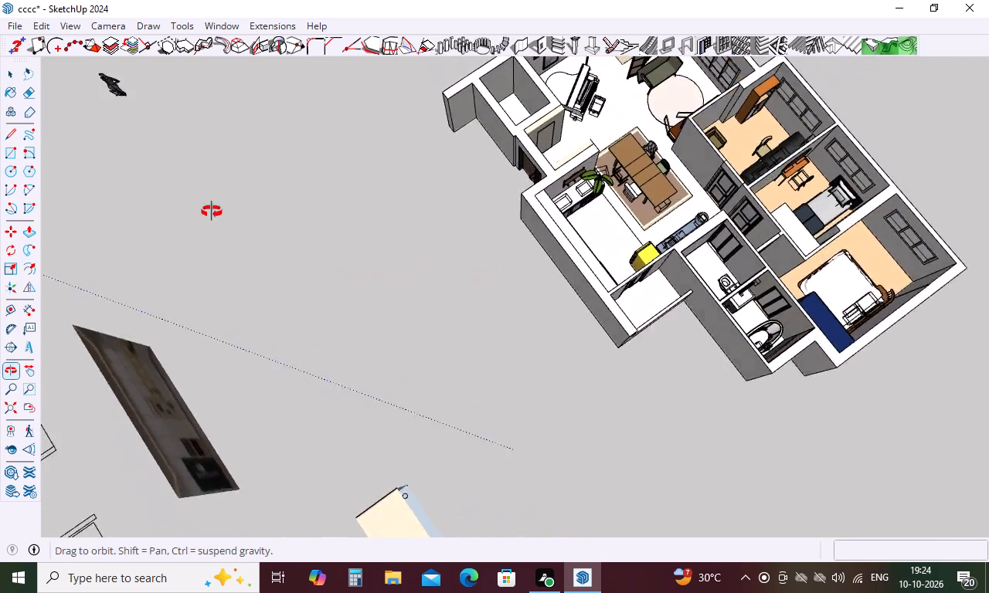
middle_drag(212, 212, 169, 173)
scroll(701, 317, up, 4)
middle_drag(701, 313, 569, 287)
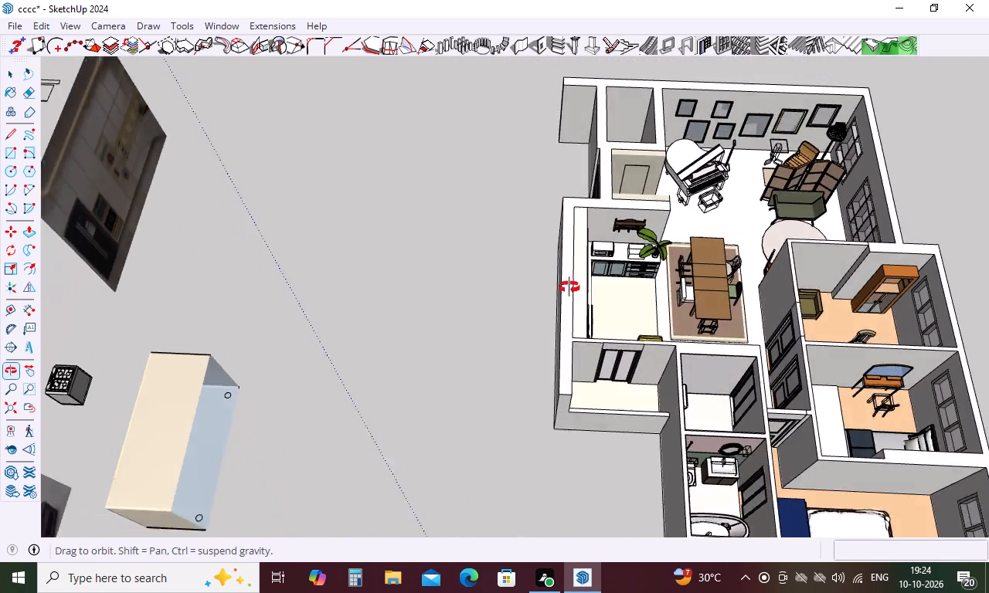
middle_drag(569, 287, 508, 196)
scroll(685, 320, up, 11)
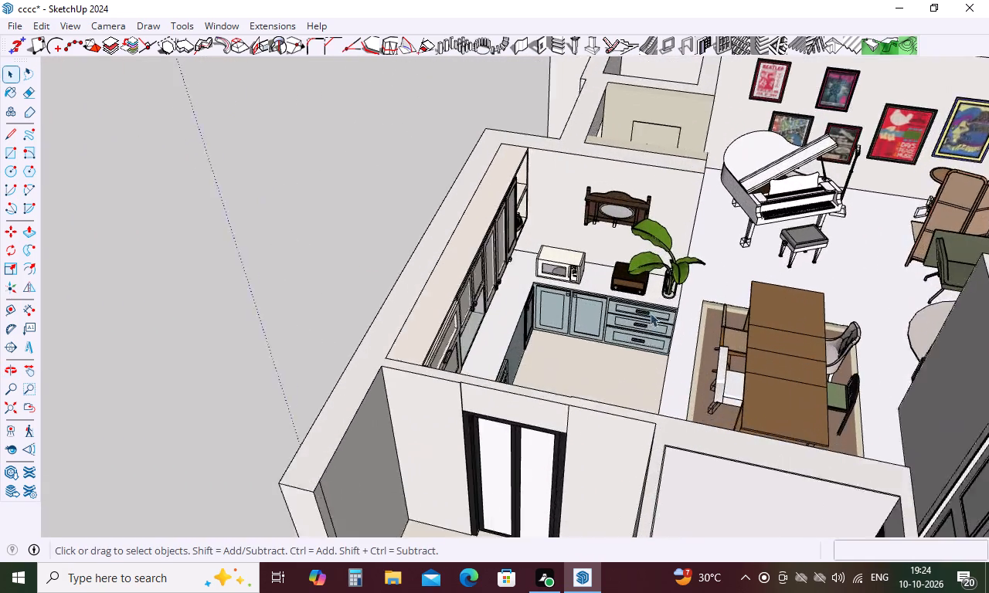
scroll(630, 292, up, 5)
scroll(508, 269, down, 4)
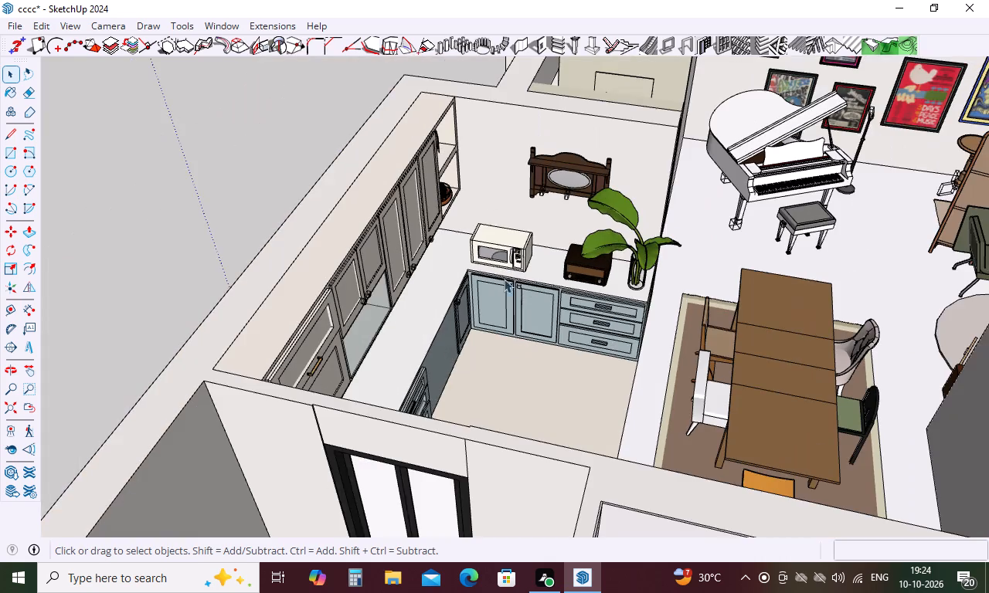
middle_drag(509, 341, 244, 342)
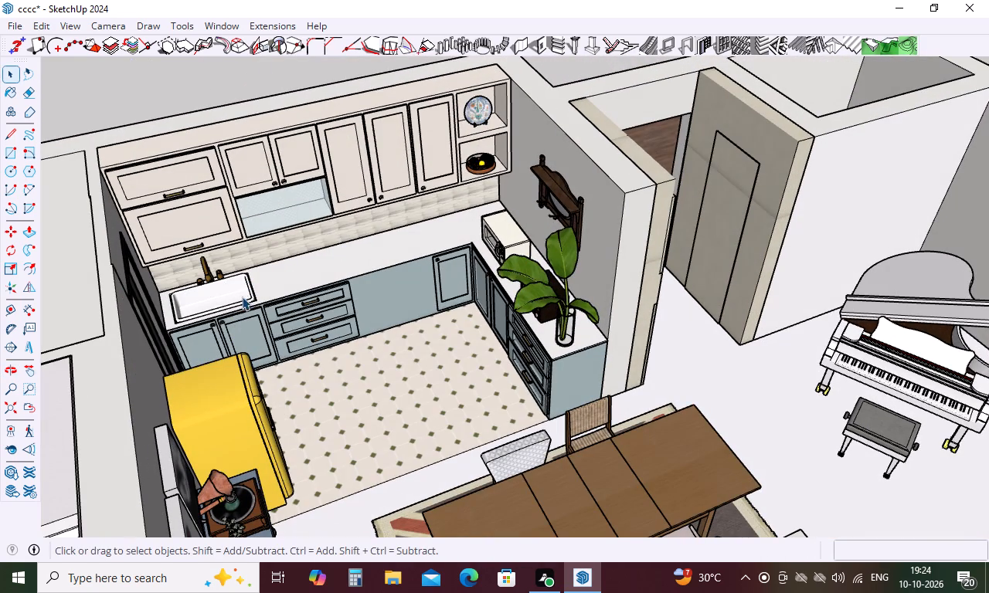
Examine the scene's yellow refrigerator and record-player console, then the open display shelves with the plate and bowl.
scroll(336, 315, down, 4)
middle_drag(353, 330, 222, 308)
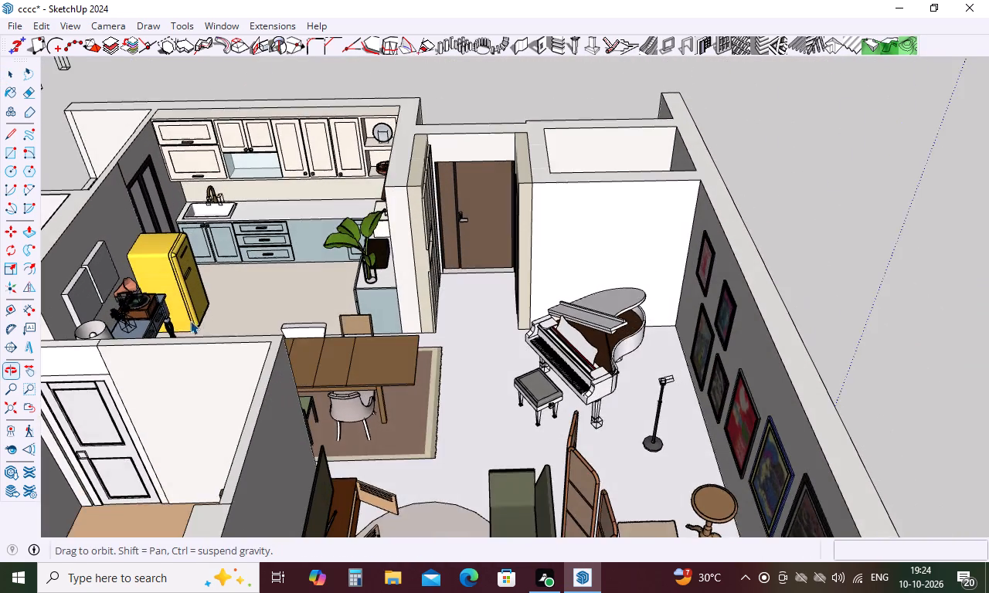
scroll(403, 307, down, 4)
middle_drag(404, 307, 356, 389)
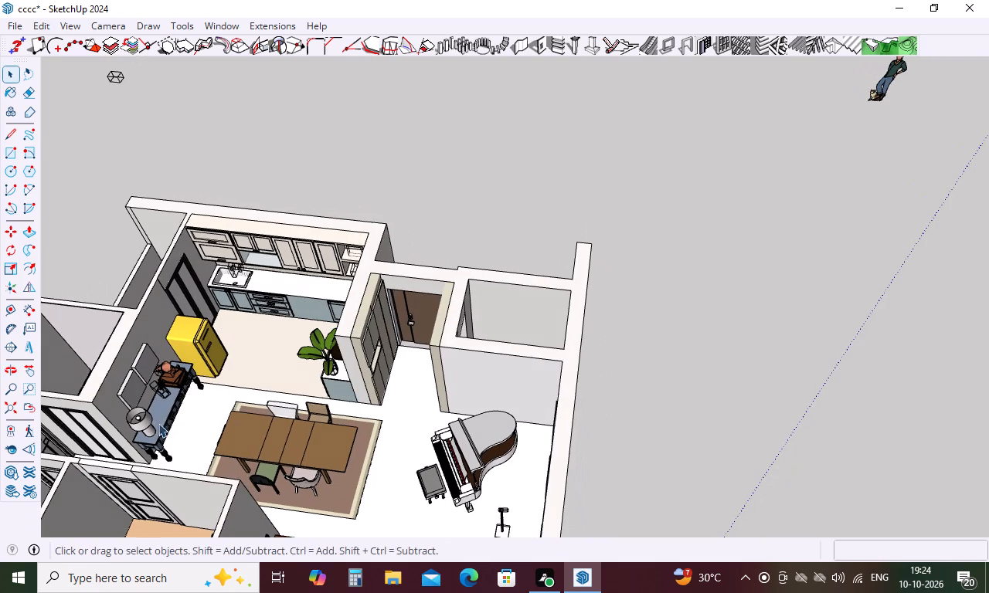
scroll(130, 421, up, 5)
scroll(189, 344, up, 5)
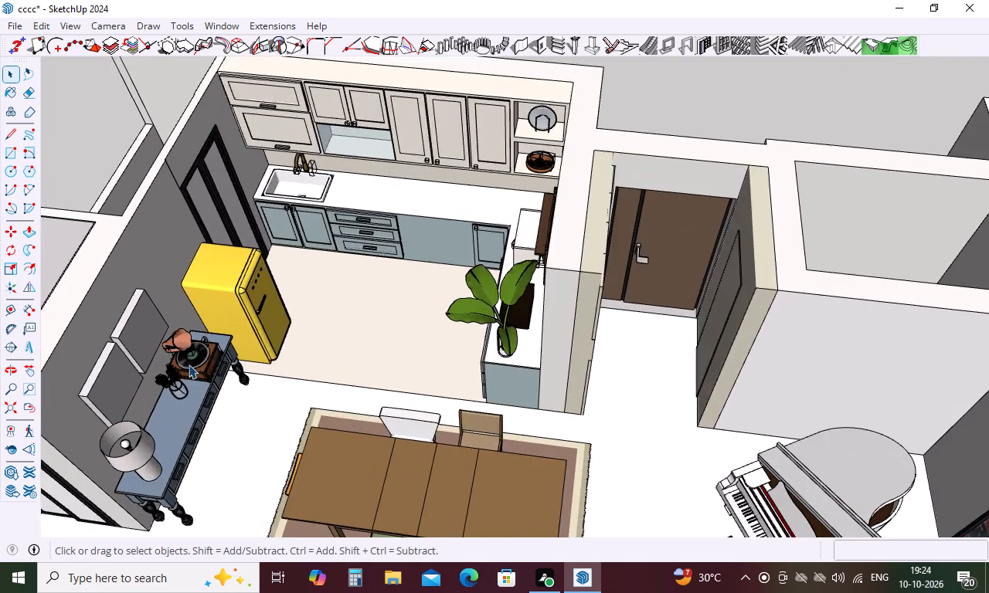
scroll(189, 368, up, 10)
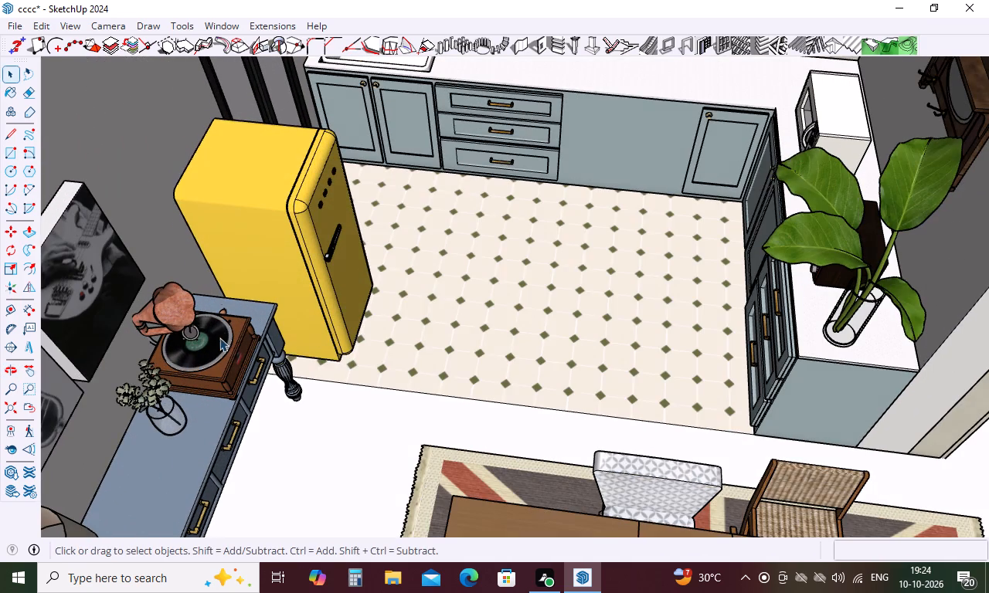
scroll(395, 306, down, 7)
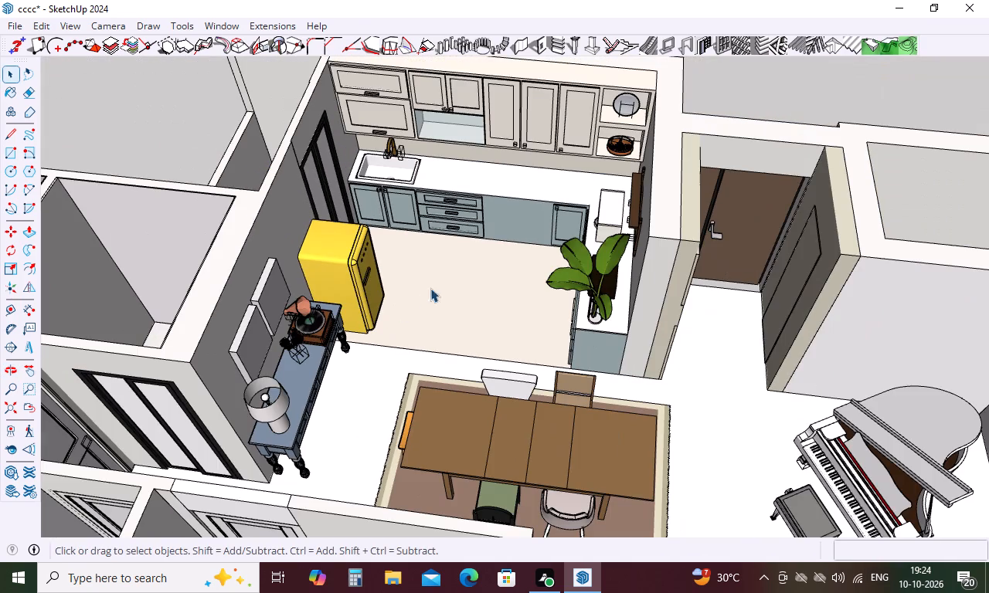
scroll(622, 105, up, 11)
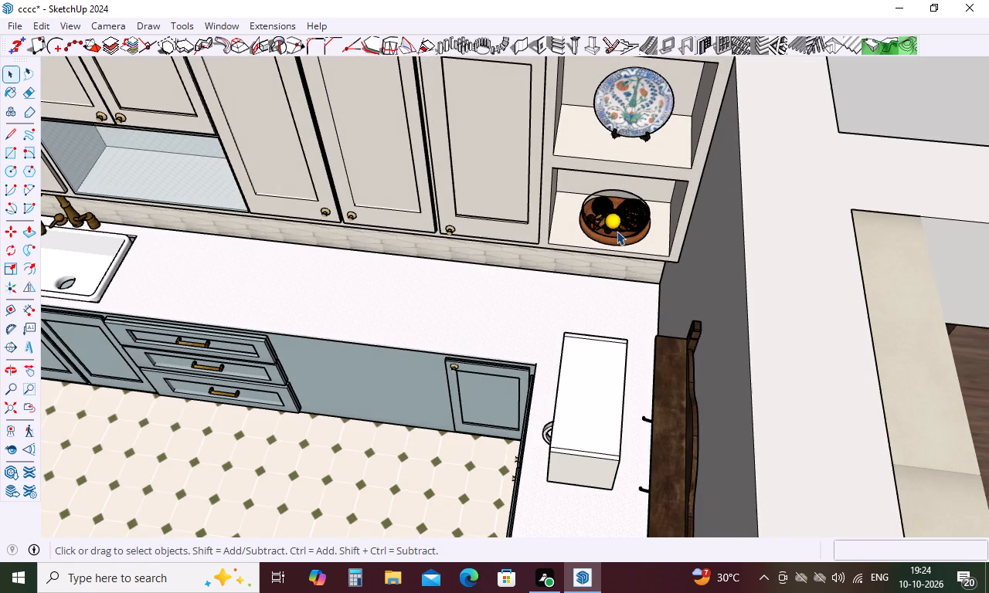
scroll(617, 231, down, 15)
middle_drag(624, 296, 787, 304)
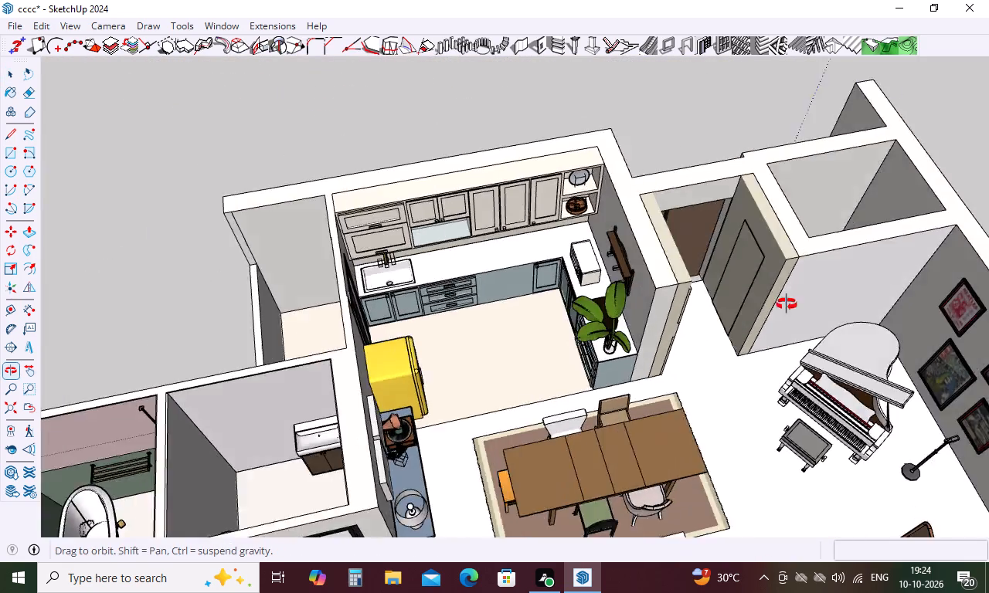
middle_drag(787, 304, 988, 146)
middle_drag(661, 247, 773, 254)
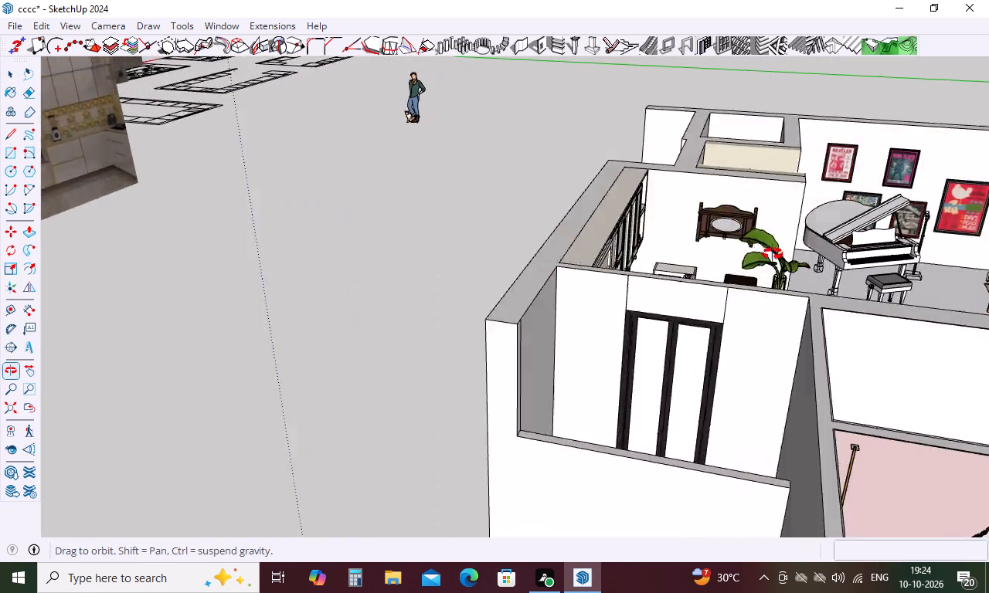
middle_drag(773, 254, 828, 256)
Return to the tall-cabinet reference photo and compare its appliances and shelf accessories with the placed microwave, oven and pot.
scroll(712, 282, down, 16)
middle_drag(562, 337, 581, 341)
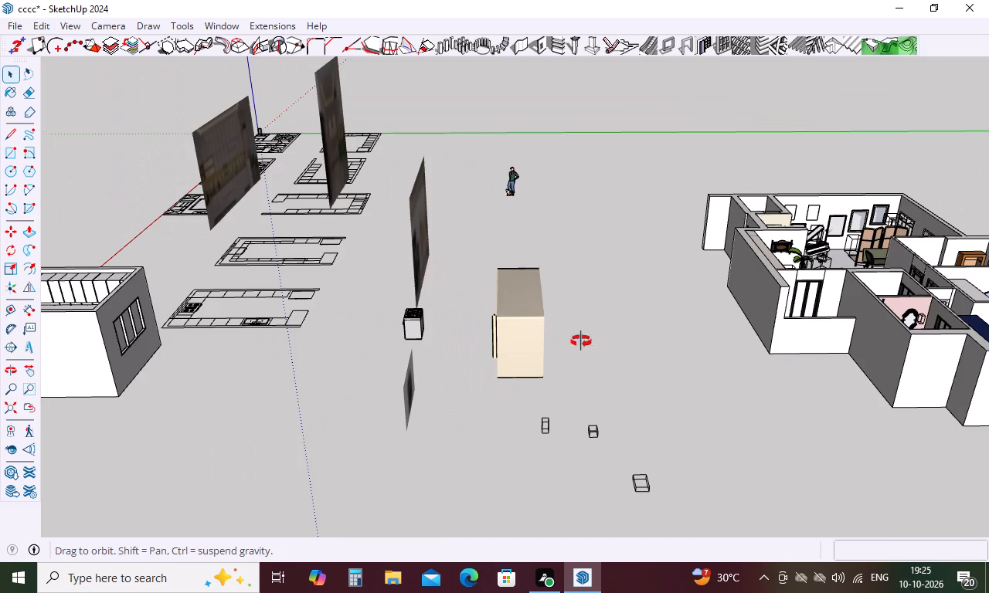
middle_drag(581, 341, 770, 283)
scroll(770, 283, down, 6)
middle_drag(543, 326, 862, 319)
scroll(299, 393, up, 3)
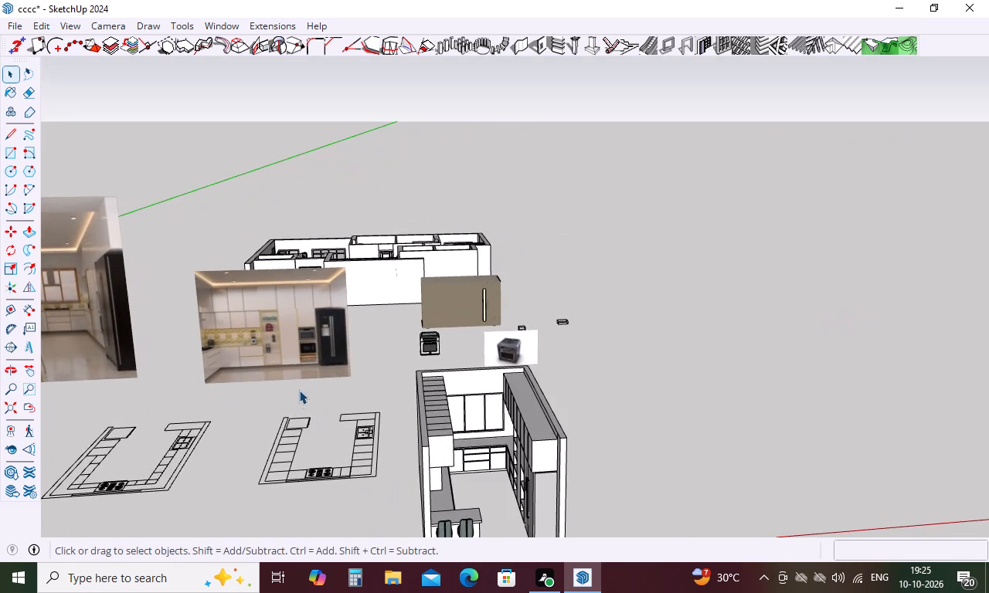
scroll(299, 390, up, 2)
scroll(250, 317, up, 7)
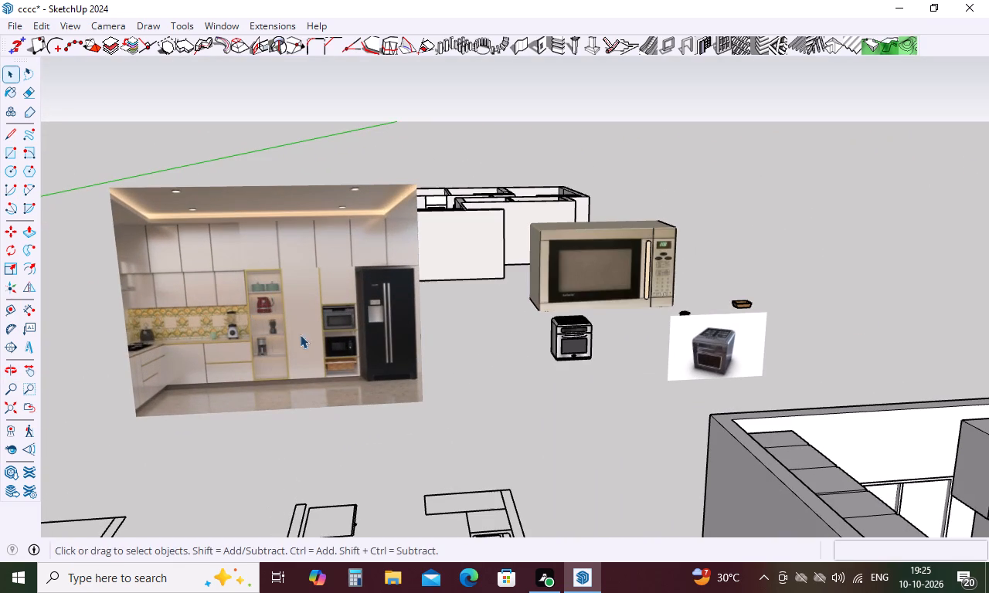
scroll(140, 346, up, 5)
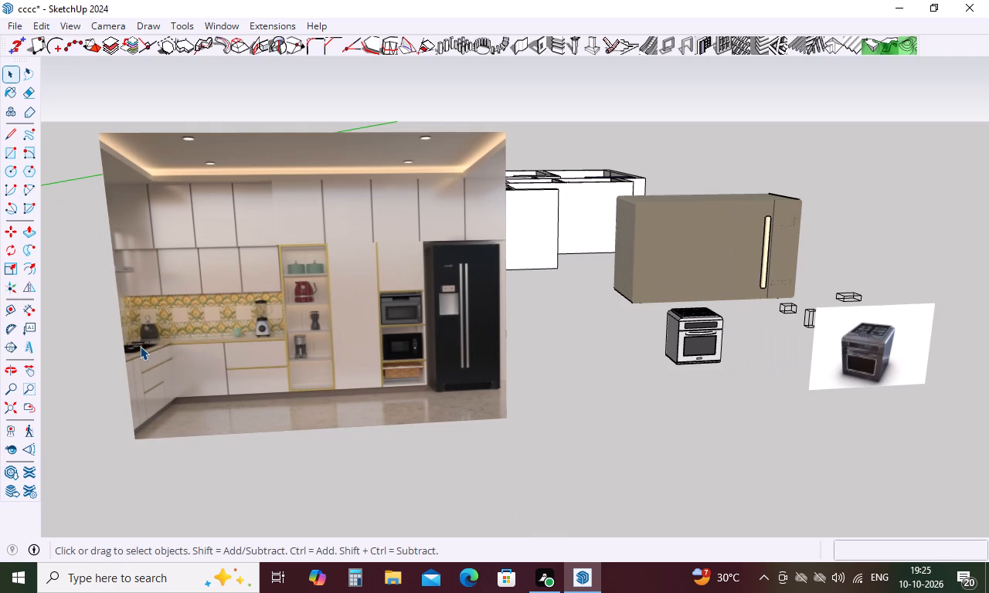
Search the 3D Warehouse for "stove" in place of the previous cooker search.
click(233, 26)
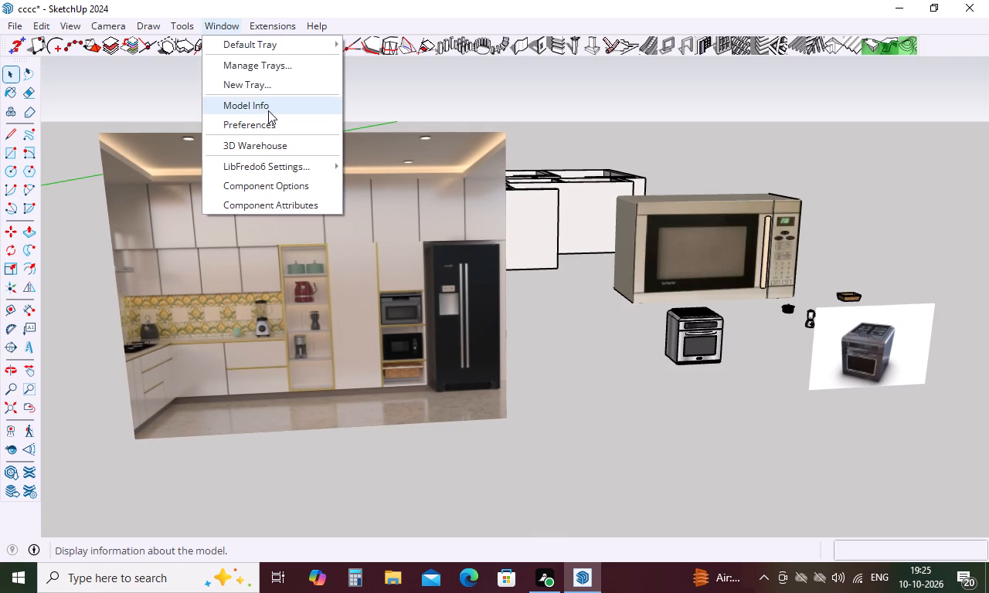
click(268, 148)
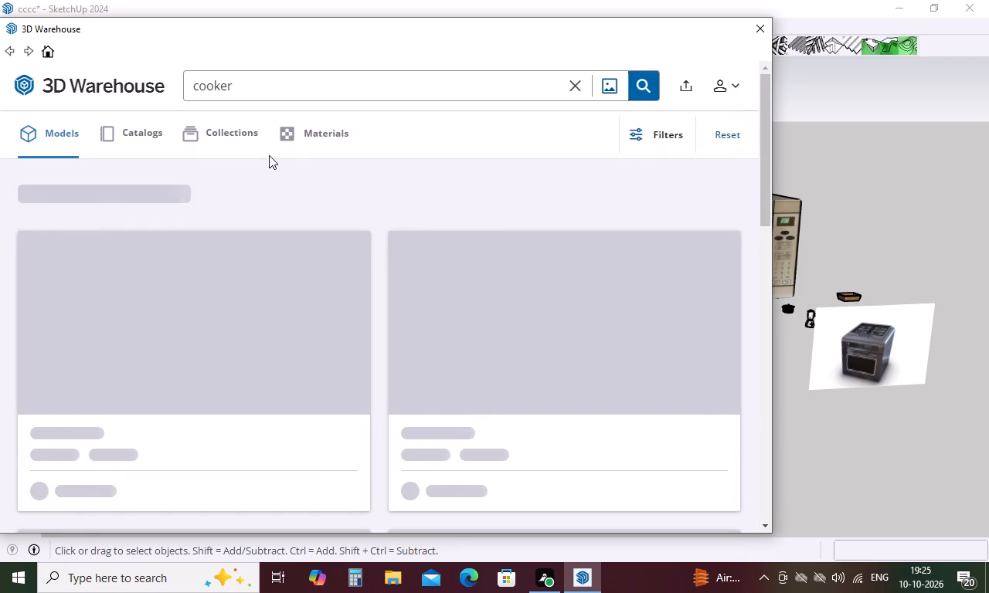
click(291, 90)
key(BackSpace)
key(BackSpace)
key(BackSpace)
key(BackSpace)
key(BackSpace)
key(BackSpace)
key(BackSpace)
key(BackSpace)
key(BackSpace)
key(BackSpace)
key(BackSpace)
key(BackSpace)
key(BackSpace)
key(BackSpace)
key(BackSpace)
key(s)
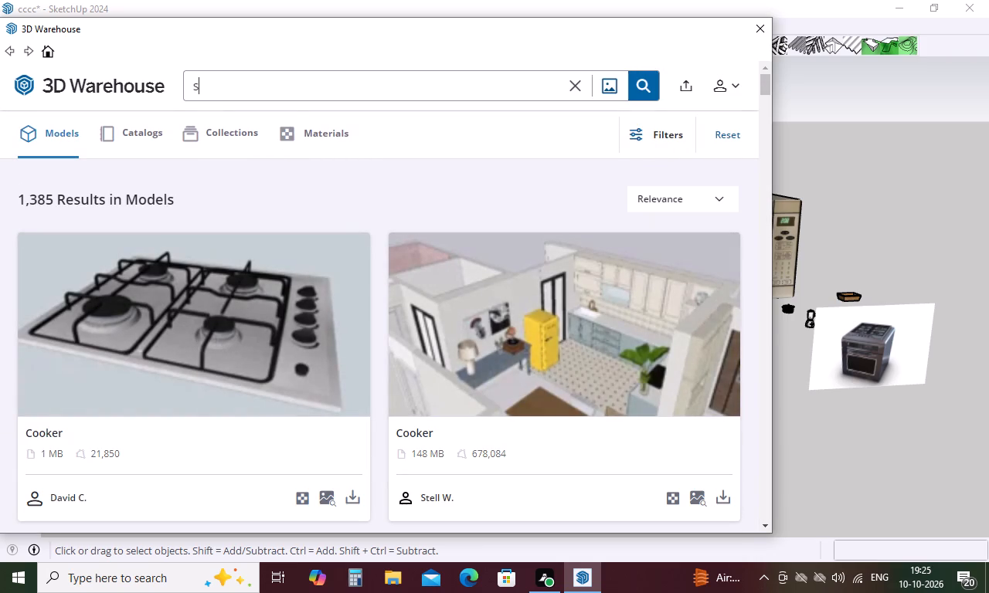
text(to)
key(b)
key(BackSpace)
text(ve)
key(Return)
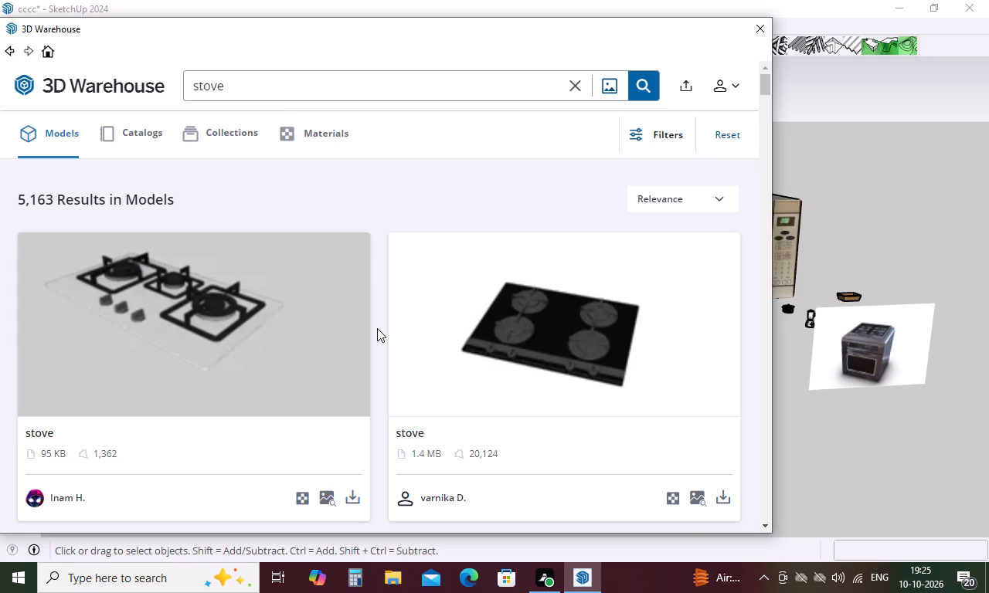
Load the 1.4 MB black four-burner stove into the model and place it on the open ground between the microwave and the oven.
scroll(410, 313, down, 2)
click(729, 347)
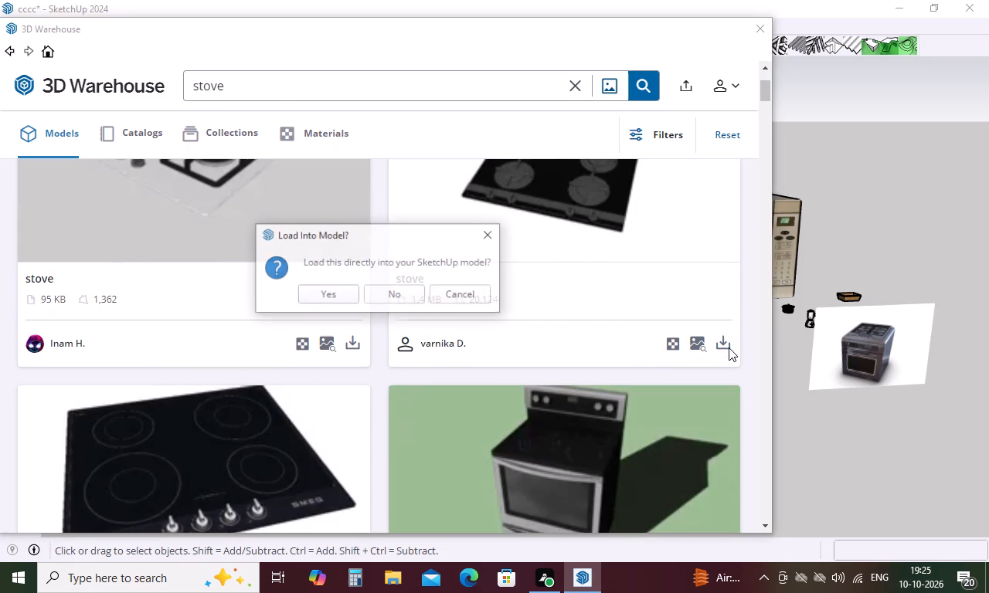
click(322, 290)
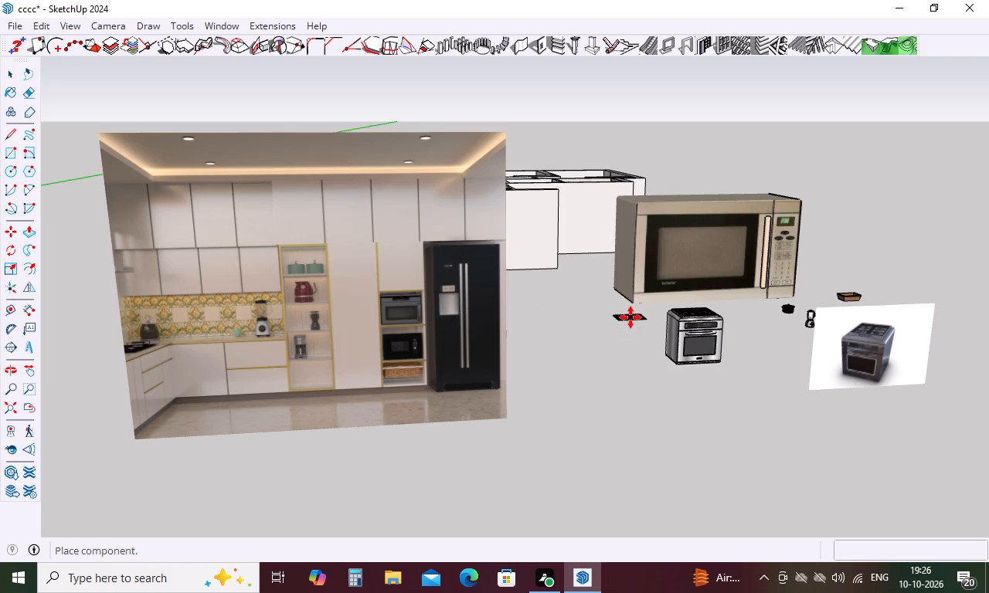
scroll(661, 297, up, 5)
middle_drag(661, 297, 621, 391)
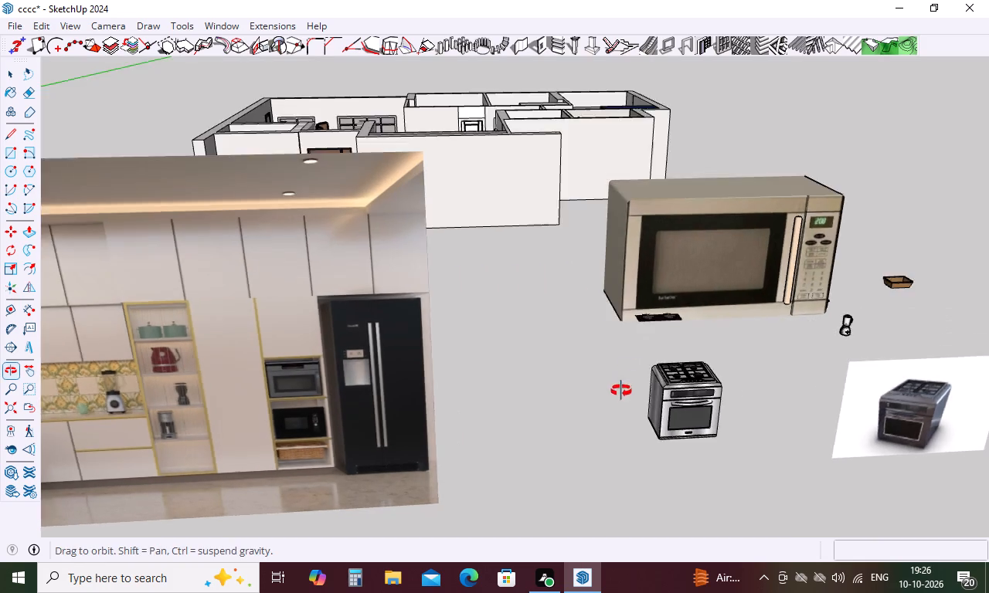
middle_drag(621, 391, 575, 474)
click(644, 430)
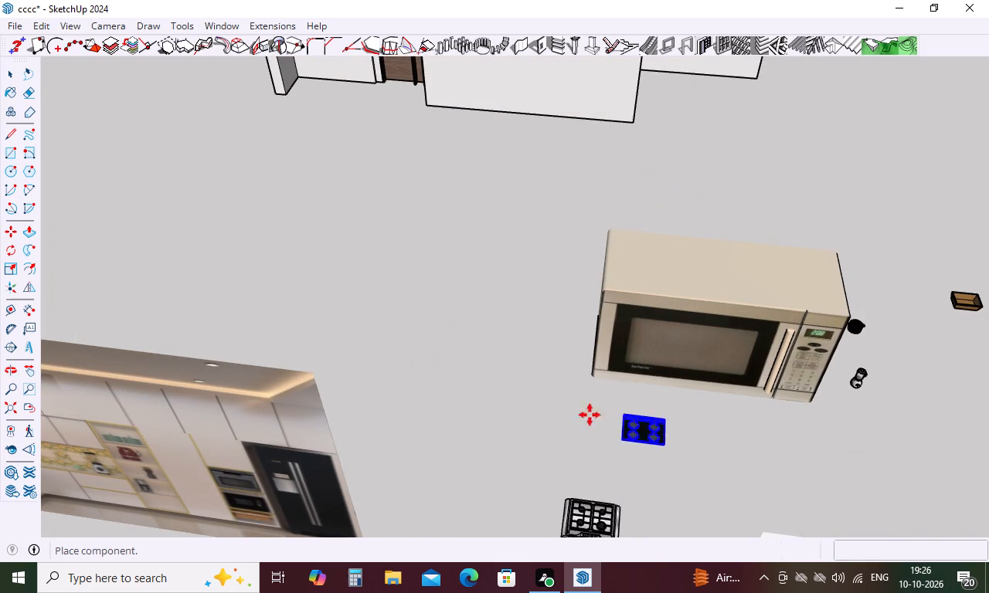
Examine the kitchen reference photos for the next appliance, comparing the tall-cabinet view with the window and hob view.
scroll(535, 390, down, 5)
middle_drag(535, 390, 618, 276)
scroll(618, 278, down, 10)
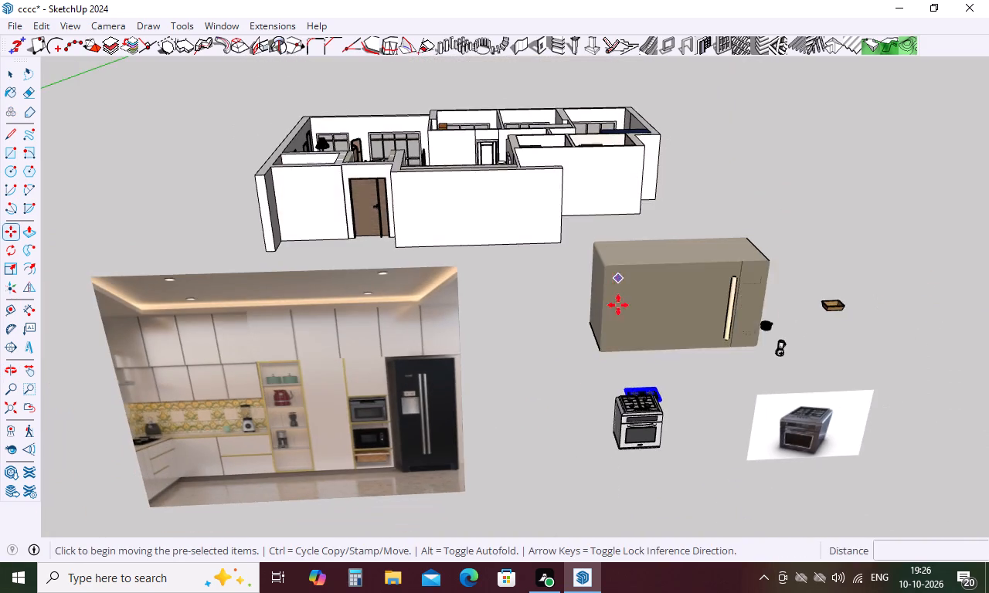
middle_drag(607, 391, 698, 191)
middle_drag(630, 265, 594, 310)
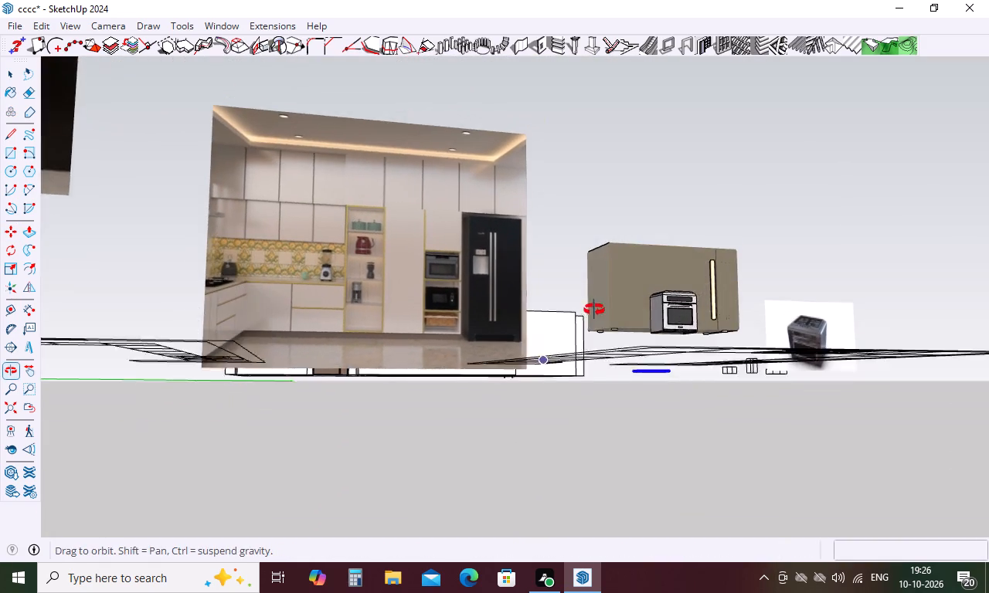
middle_drag(594, 310, 591, 314)
scroll(287, 323, up, 4)
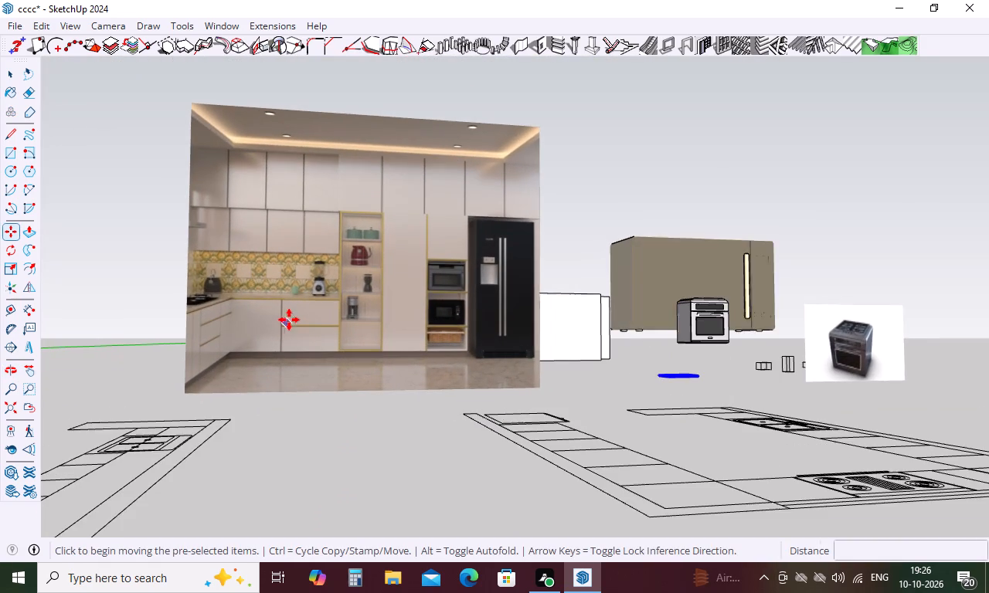
scroll(316, 287, up, 4)
scroll(371, 298, down, 5)
scroll(467, 296, down, 2)
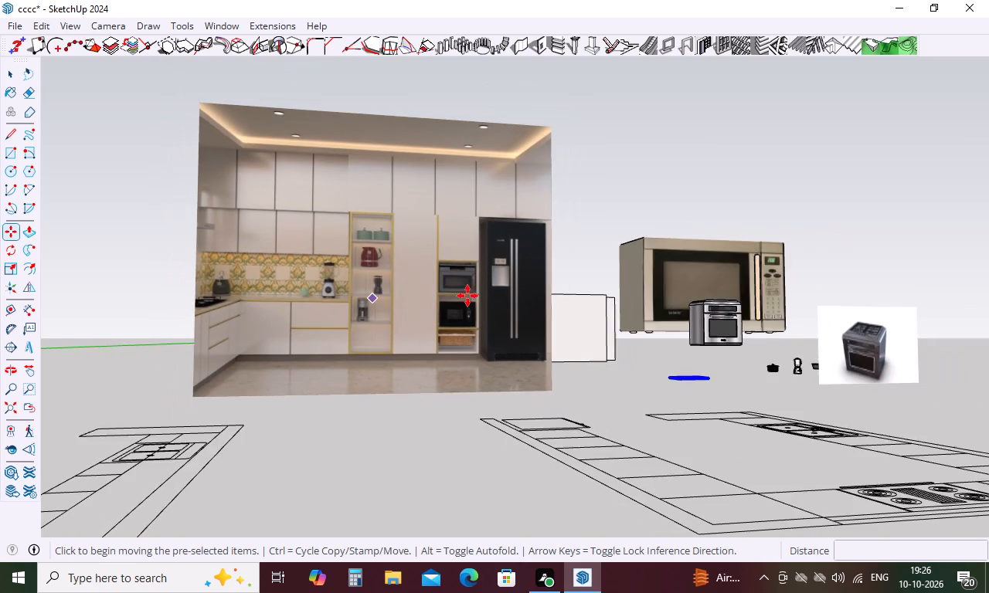
scroll(467, 296, down, 13)
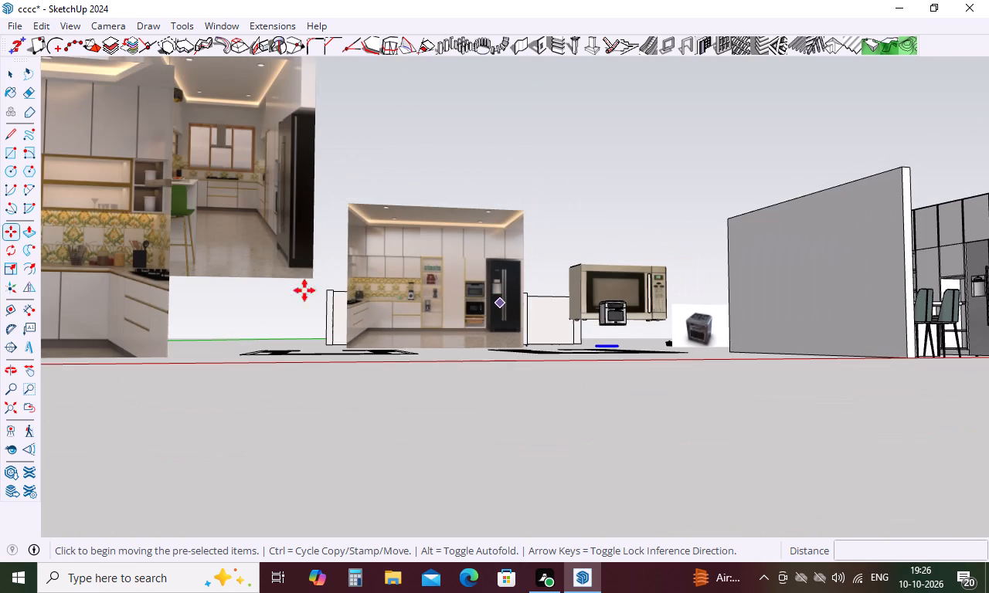
scroll(185, 173, up, 16)
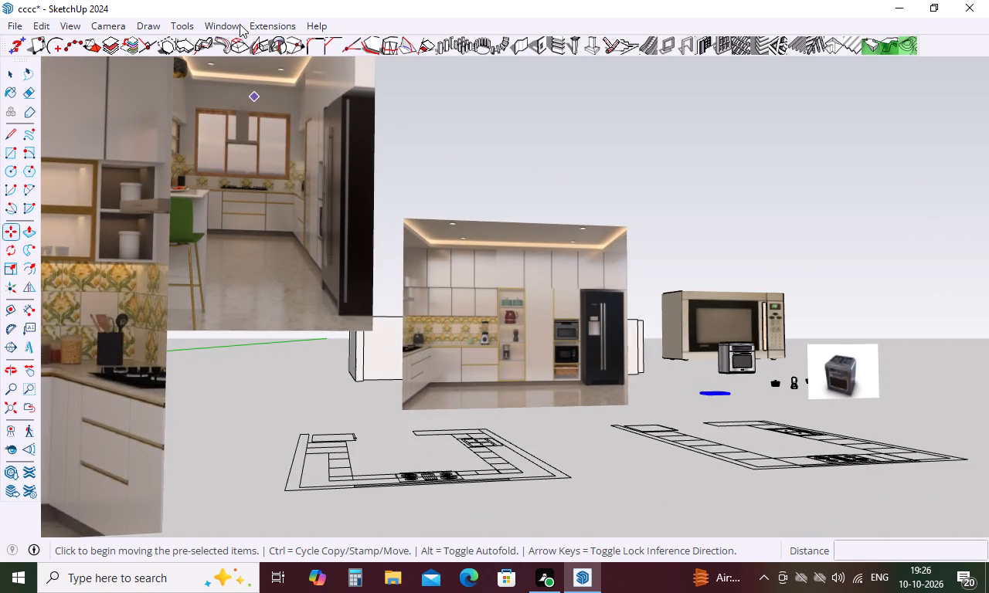
Search the 3D Warehouse for "chimney".
click(233, 24)
click(253, 141)
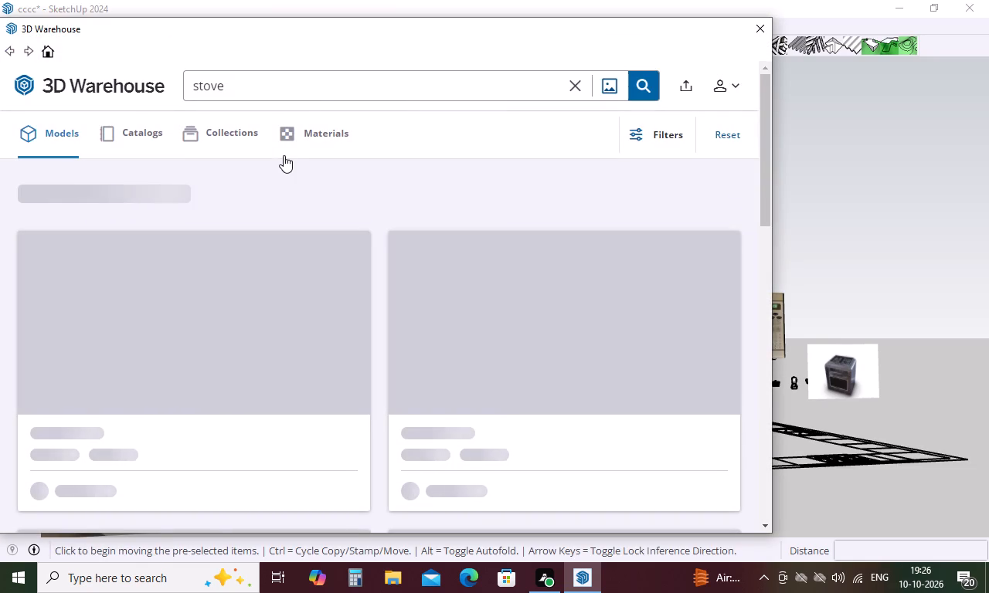
click(316, 89)
key(BackSpace)
key(BackSpace)
key(BackSpace)
key(BackSpace)
key(BackSpace)
key(BackSpace)
key(BackSpace)
key(BackSpace)
key(BackSpace)
key(BackSpace)
key(BackSpace)
text(chimney)
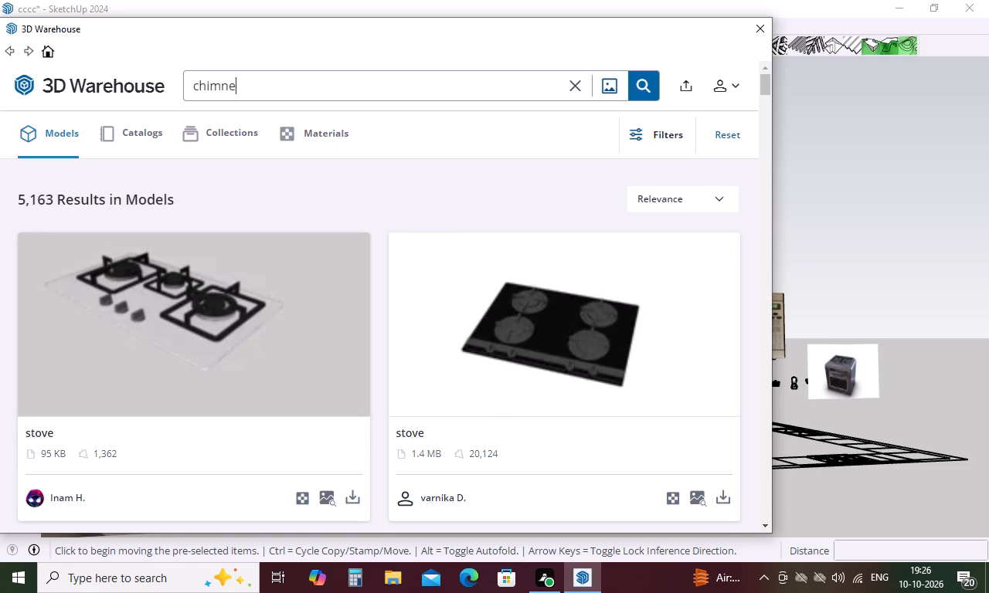
key(Return)
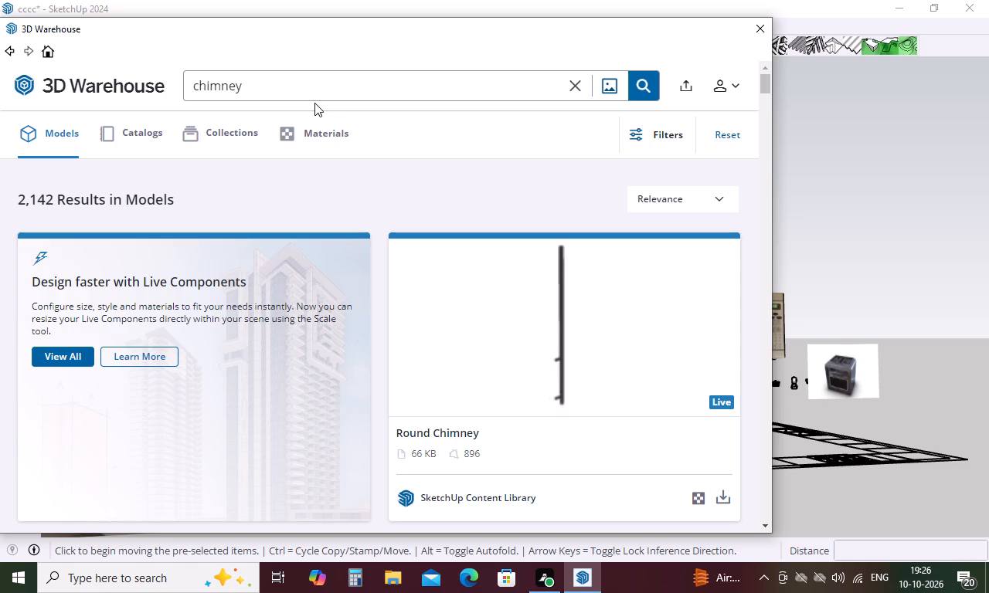
Load the 420 KB grey chimney hood into the model and place it on the open ground beside the mixer and basket.
scroll(471, 283, down, 4)
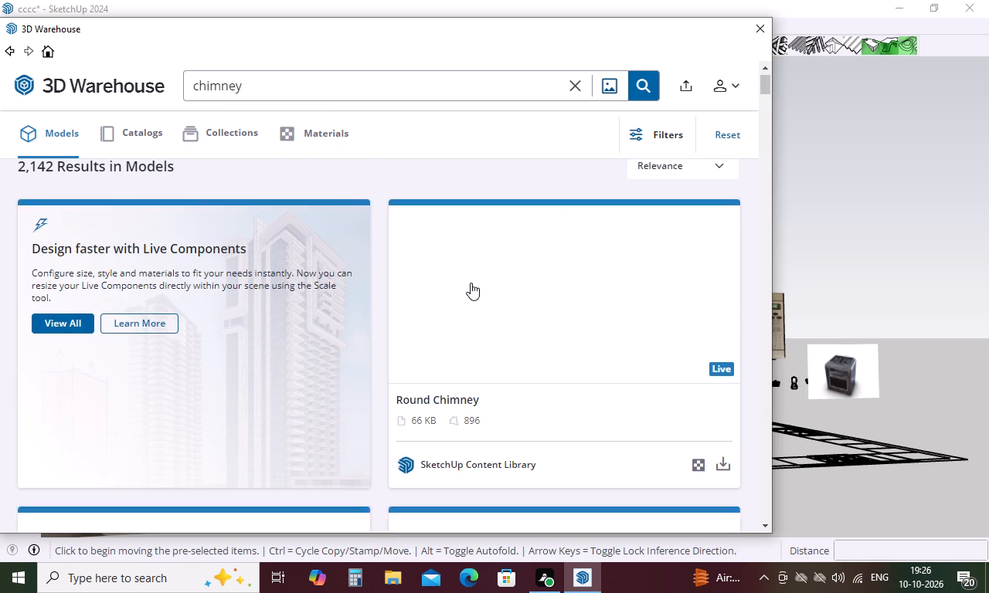
scroll(471, 283, down, 4)
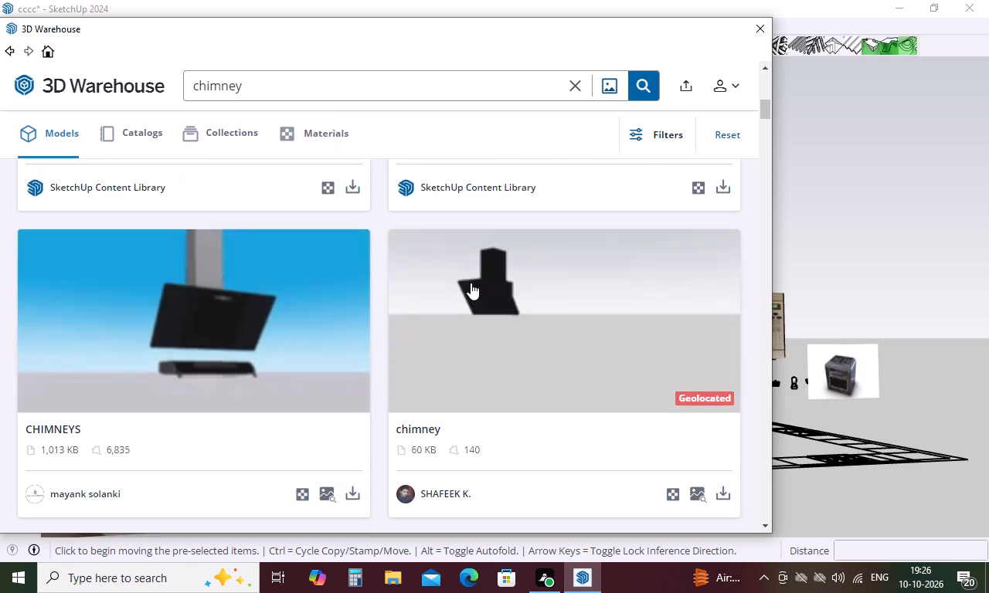
scroll(481, 303, down, 3)
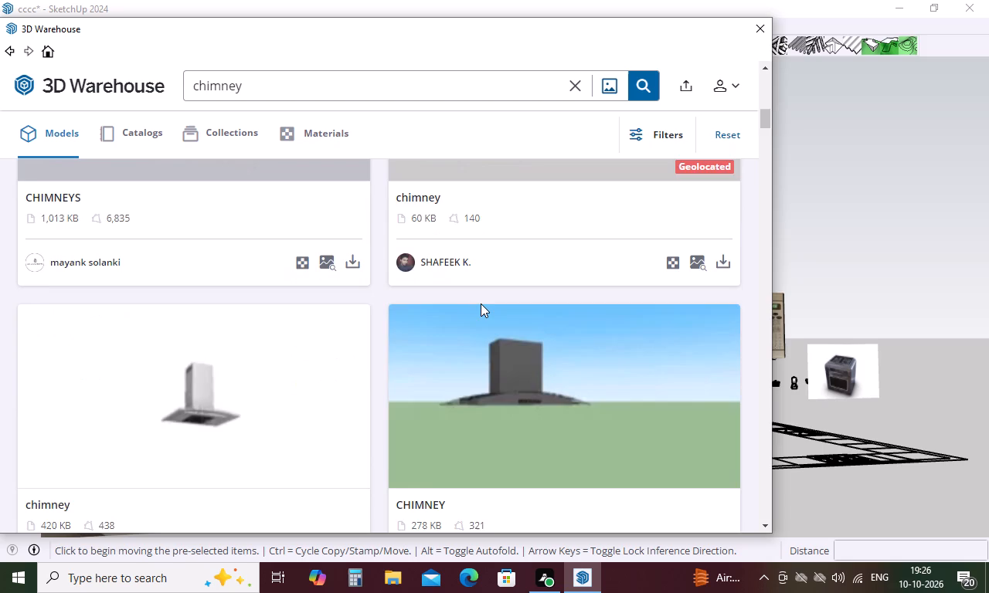
scroll(481, 303, down, 3)
scroll(362, 331, up, 1)
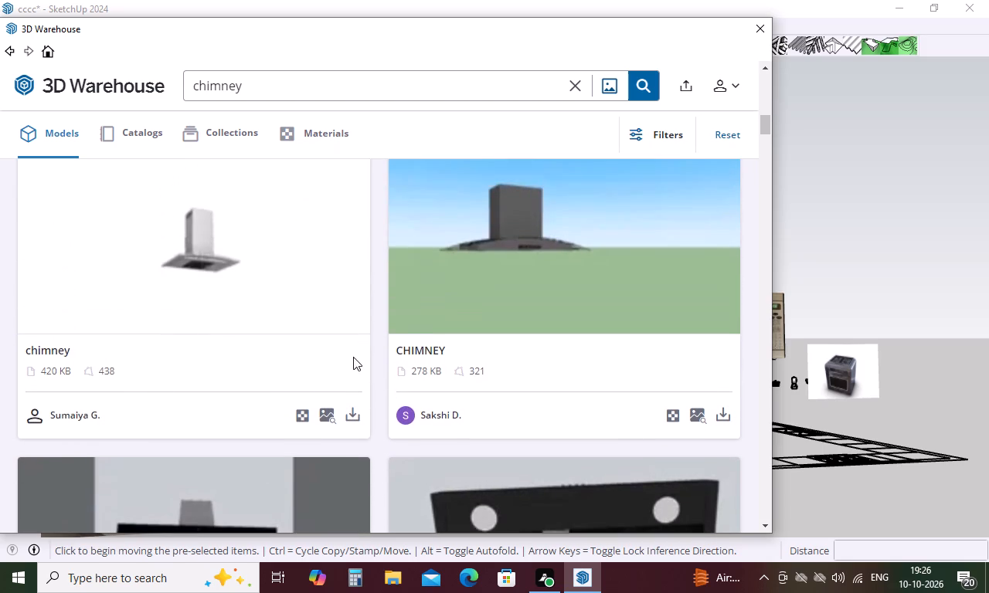
click(353, 418)
click(327, 292)
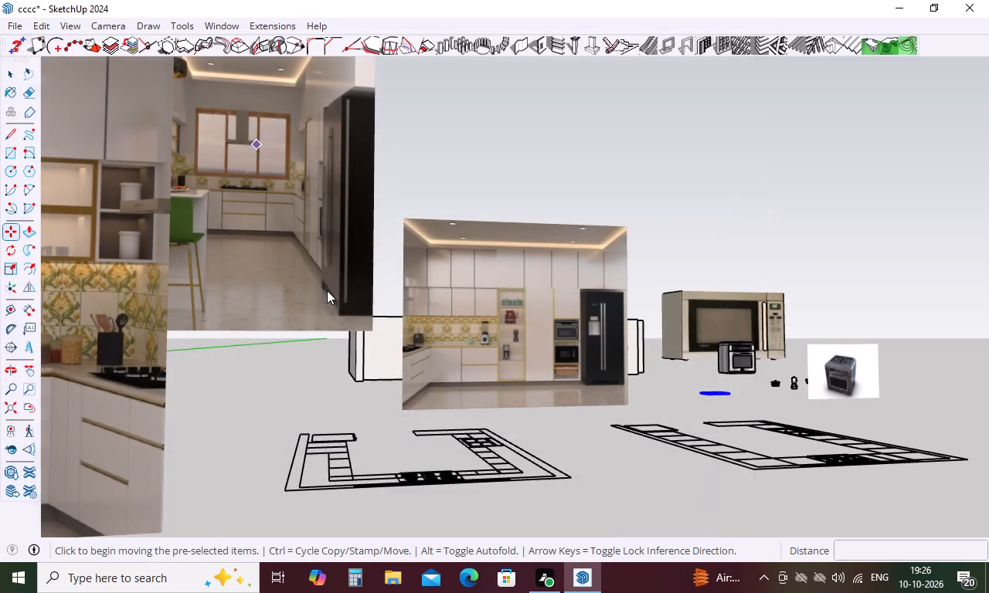
scroll(773, 313, up, 3)
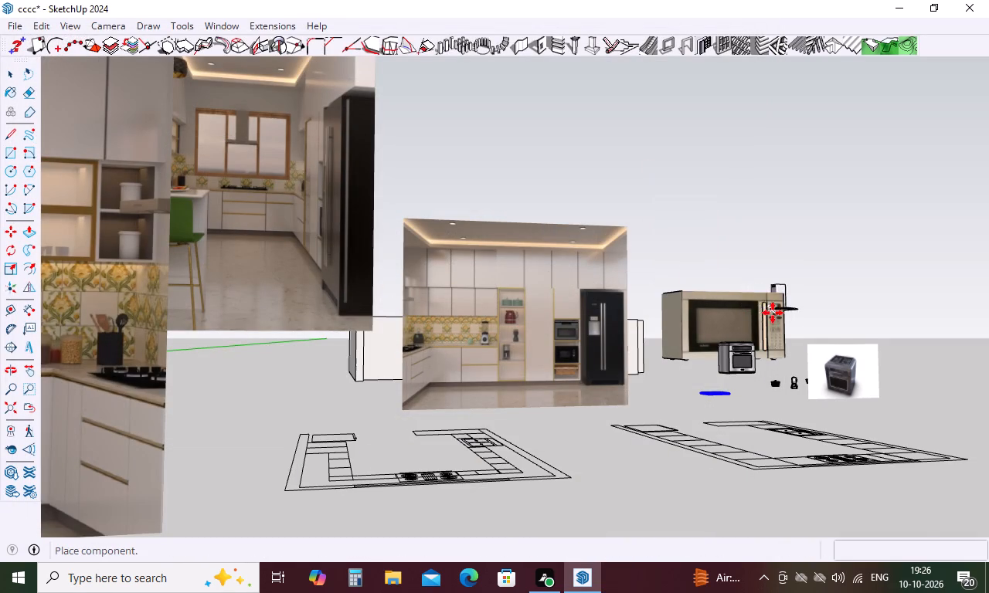
scroll(773, 313, up, 1)
middle_drag(824, 281, 556, 425)
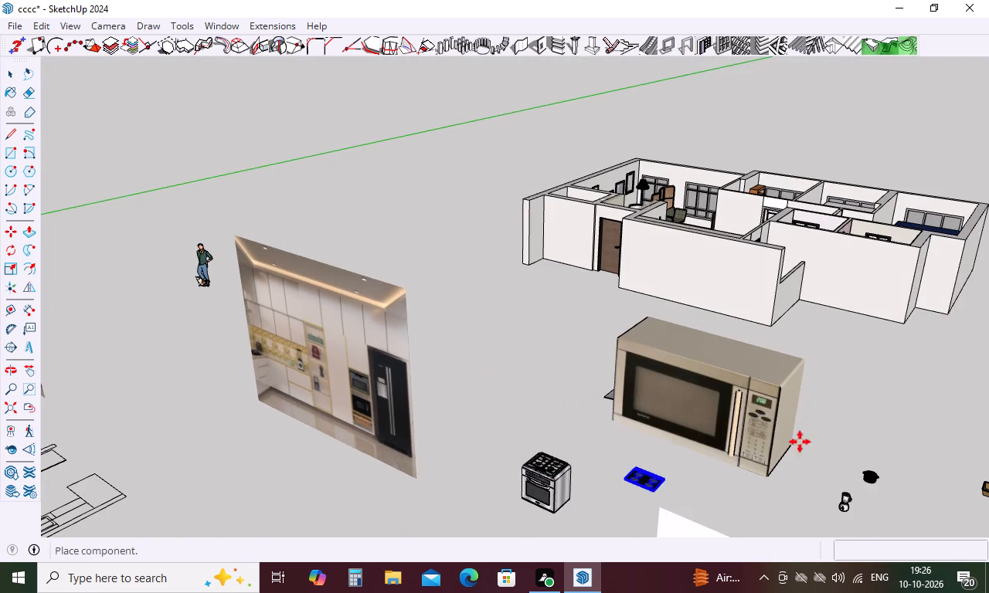
click(899, 520)
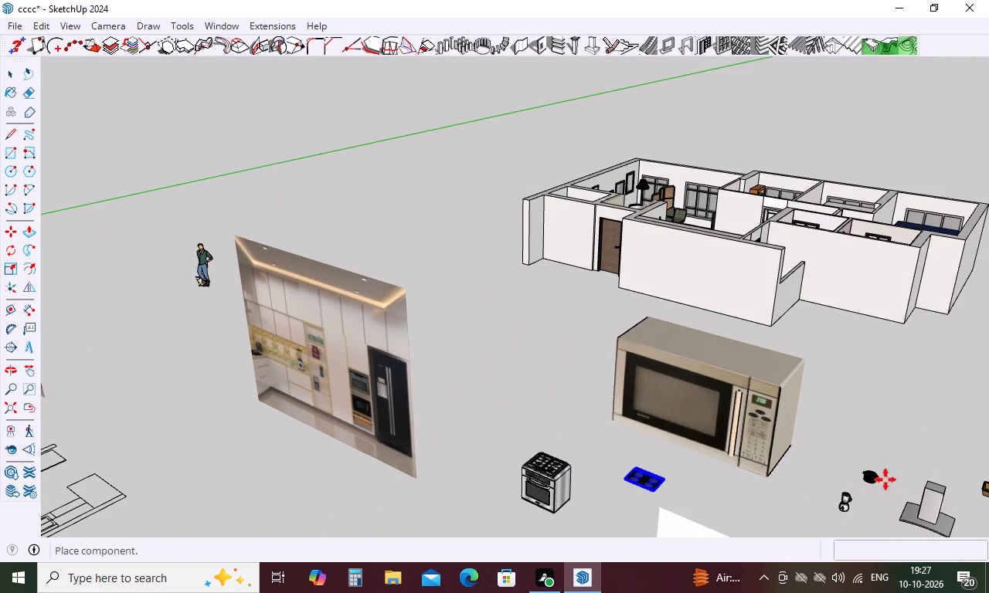
Examine the bar-counter reference photo, including the accessories on the counter, the hob and the tiled backsplash below the window.
scroll(824, 401, down, 17)
scroll(824, 400, down, 11)
middle_drag(654, 451, 741, 450)
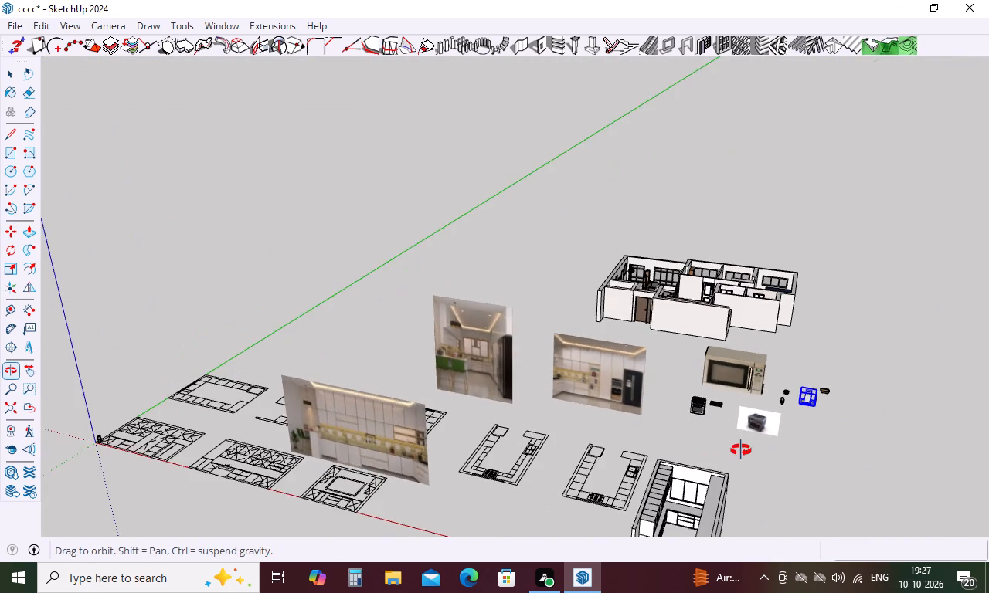
middle_drag(741, 450, 789, 442)
scroll(450, 364, up, 18)
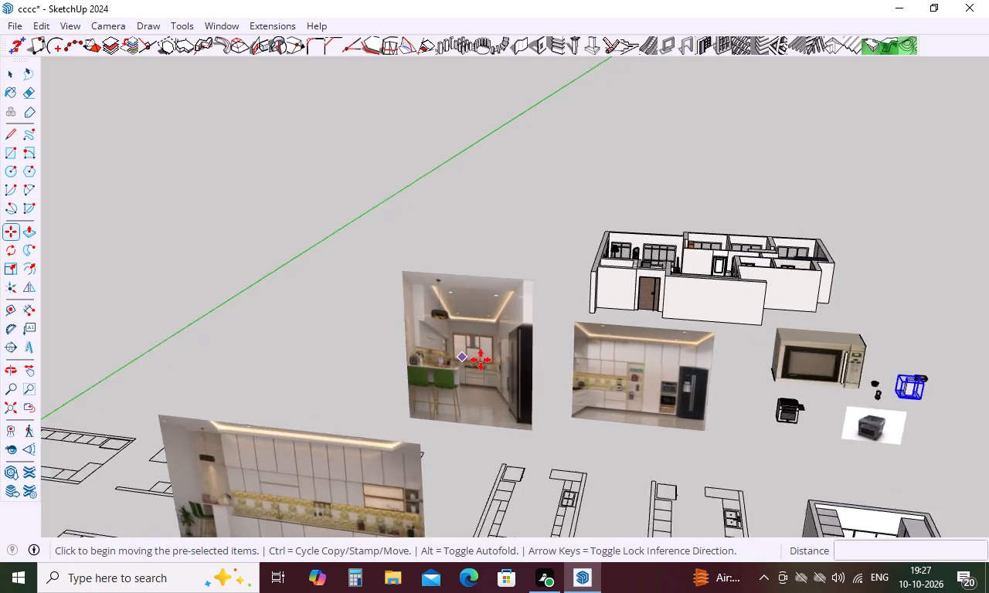
scroll(481, 360, up, 13)
scroll(446, 369, up, 15)
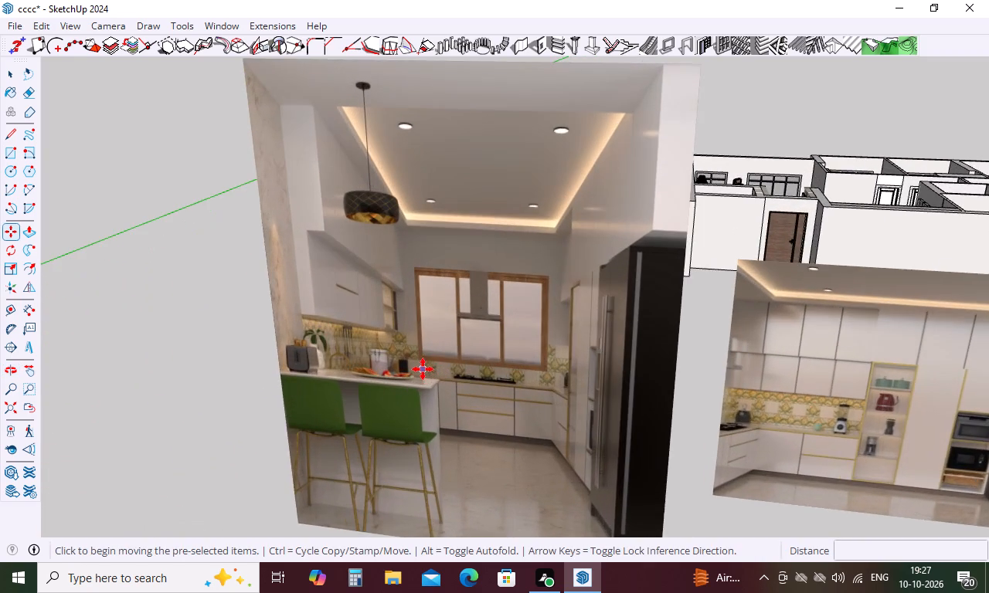
scroll(423, 369, up, 15)
scroll(461, 352, up, 13)
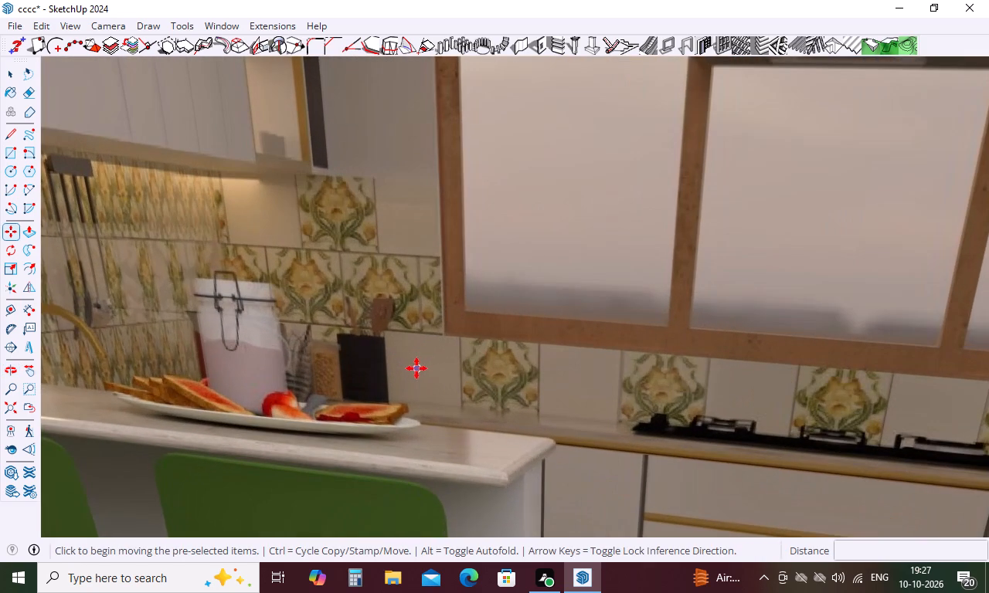
scroll(331, 357, up, 5)
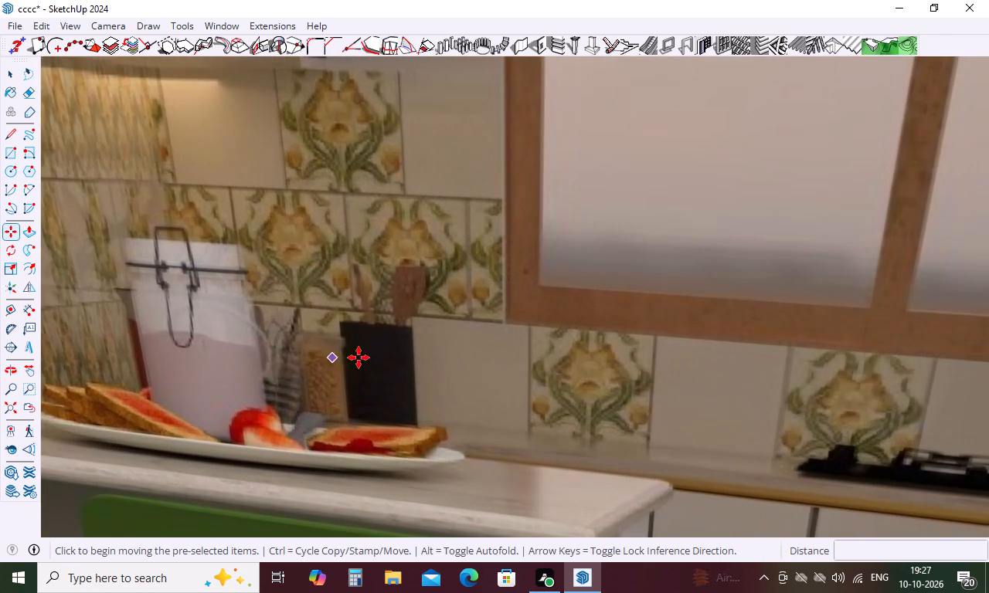
scroll(444, 344, down, 9)
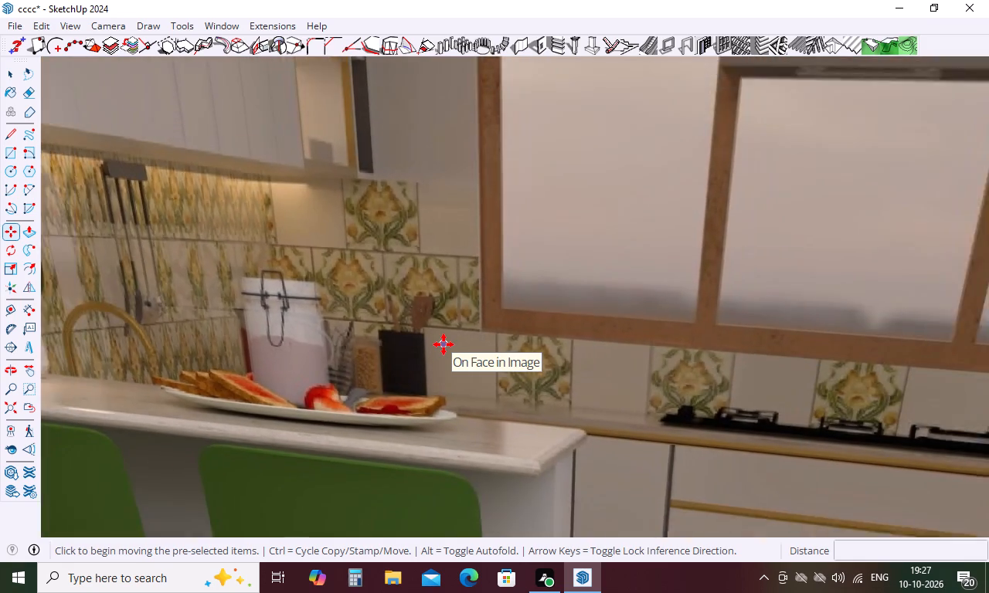
scroll(444, 344, down, 15)
scroll(444, 344, down, 12)
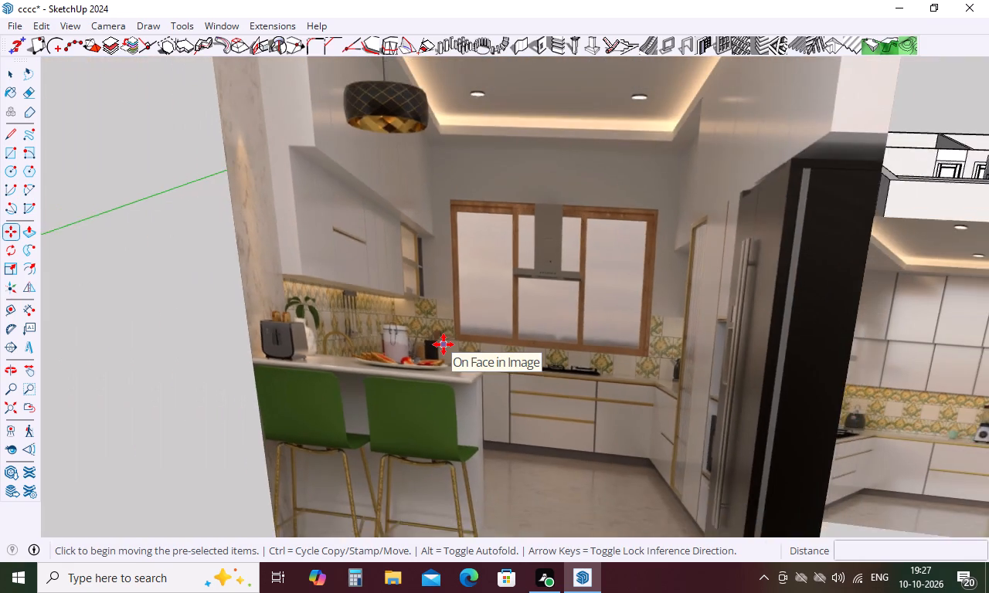
Search the 3D Warehouse for "spoon stand".
scroll(444, 344, down, 12)
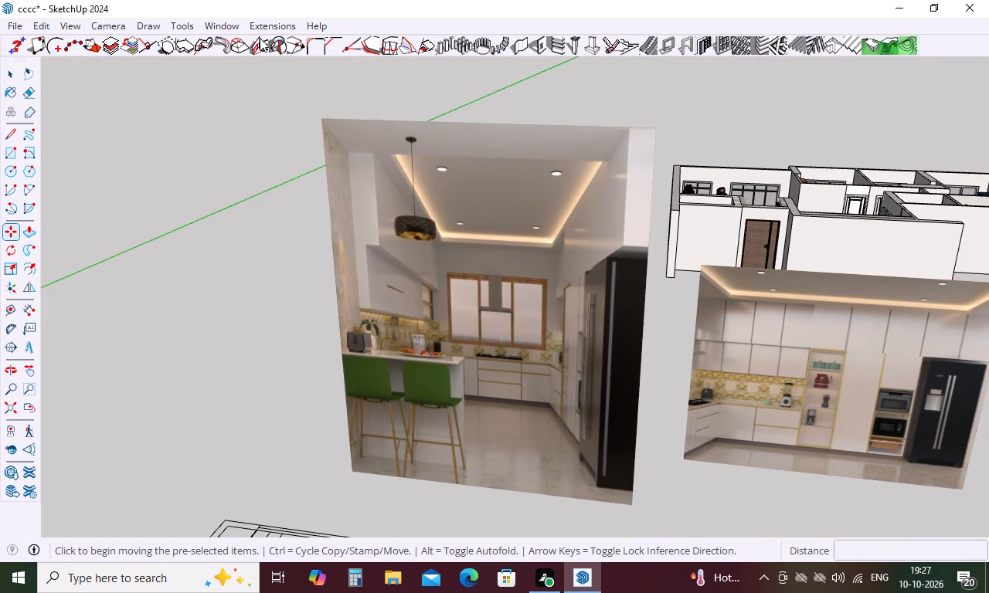
click(221, 25)
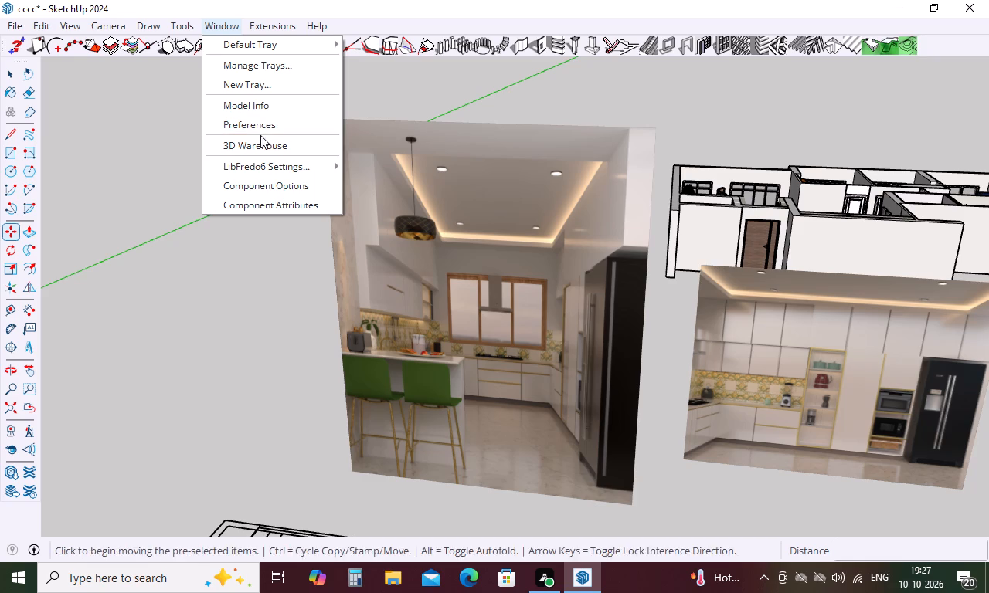
click(260, 140)
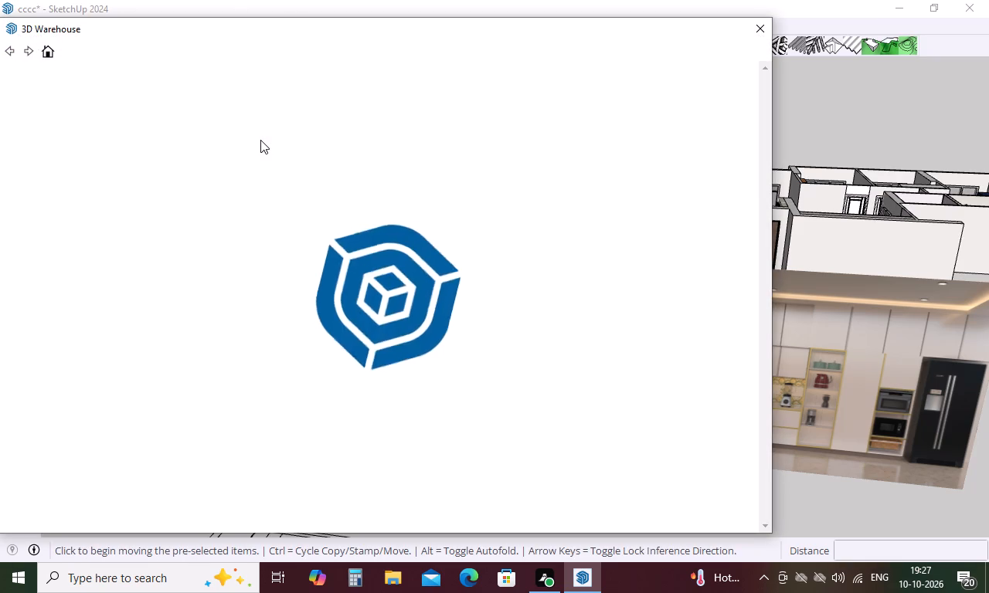
click(326, 85)
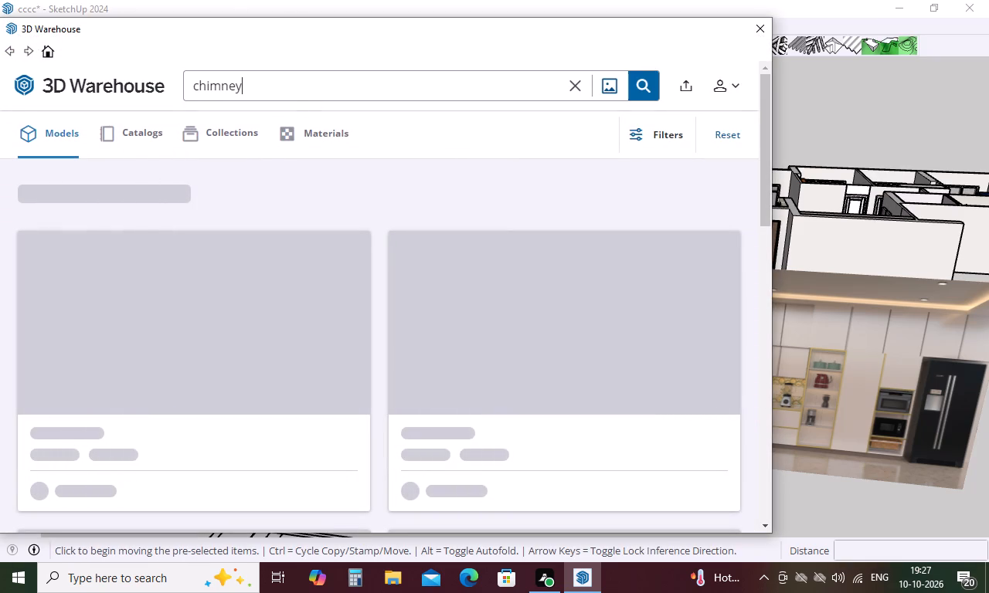
key(BackSpace)
key(BackSpace)
key(BackSpace)
key(BackSpace)
key(BackSpace)
key(BackSpace)
key(BackSpace)
key(BackSpace)
key(BackSpace)
key(BackSpace)
key(BackSpace)
key(BackSpace)
key(BackSpace)
key(BackSpace)
key(BackSpace)
key(BackSpace)
key(BackSpace)
key(BackSpace)
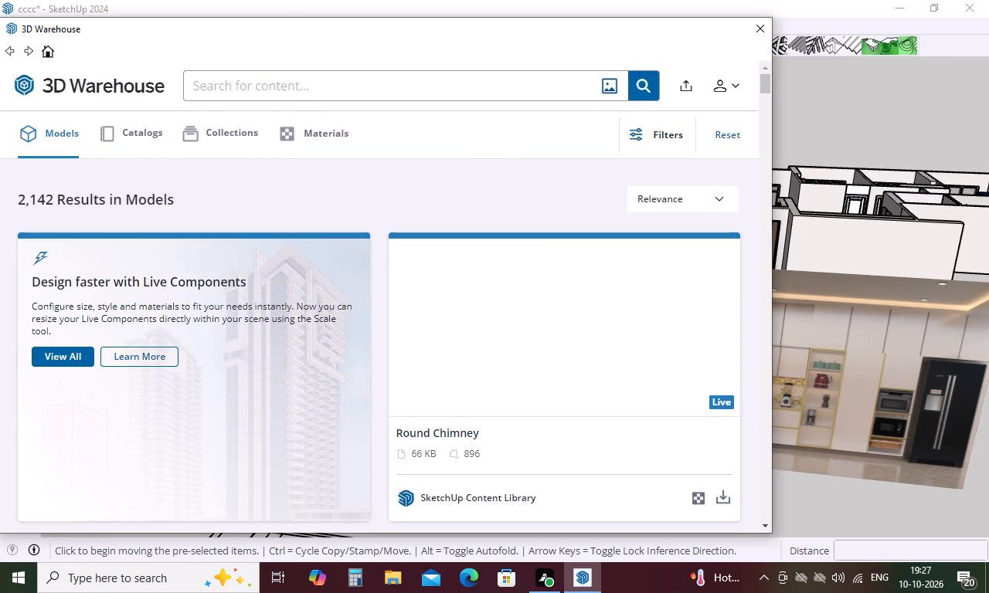
text(spoo)
key(n)
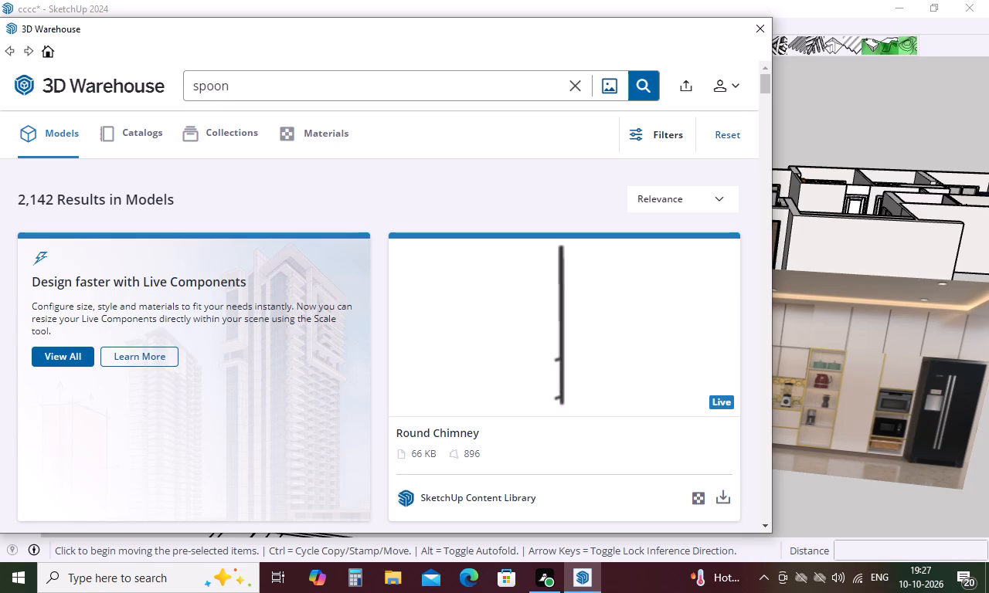
key(space)
text(stand)
key(Return)
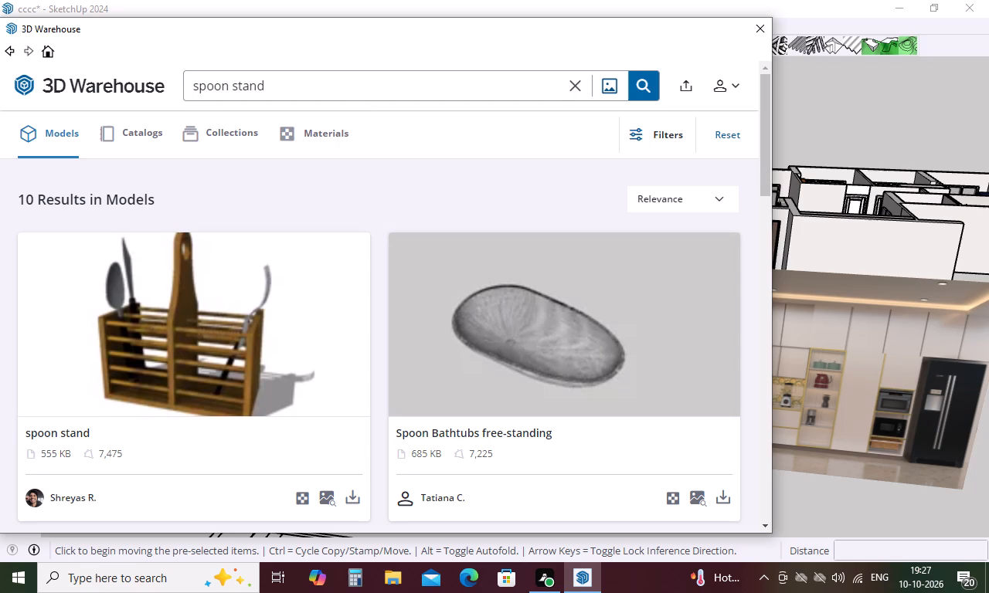
Look through the spoon stand search results for a model with kitchen utensils that suit the reference photos.
scroll(482, 305, down, 3)
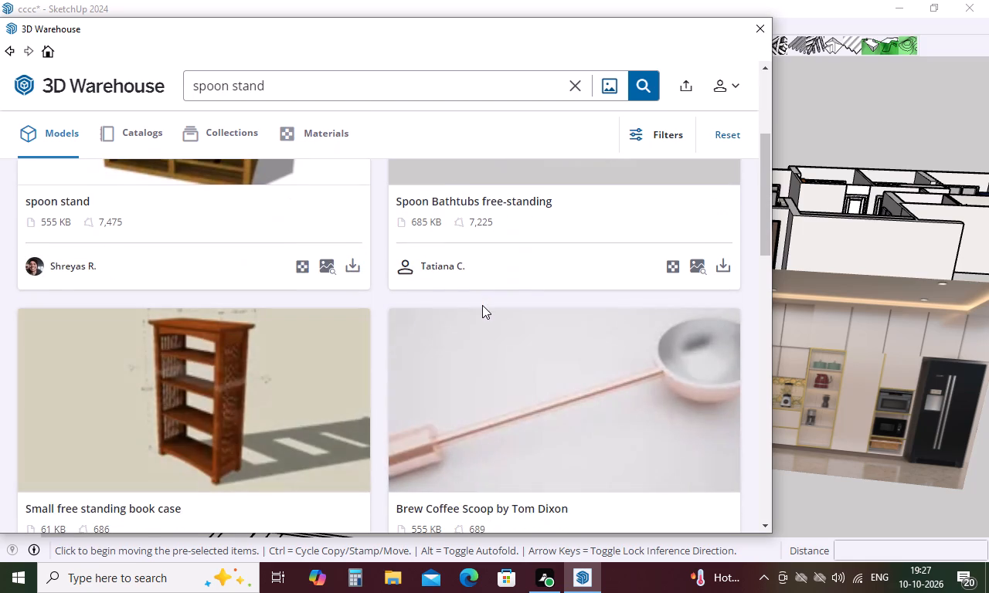
scroll(482, 305, down, 8)
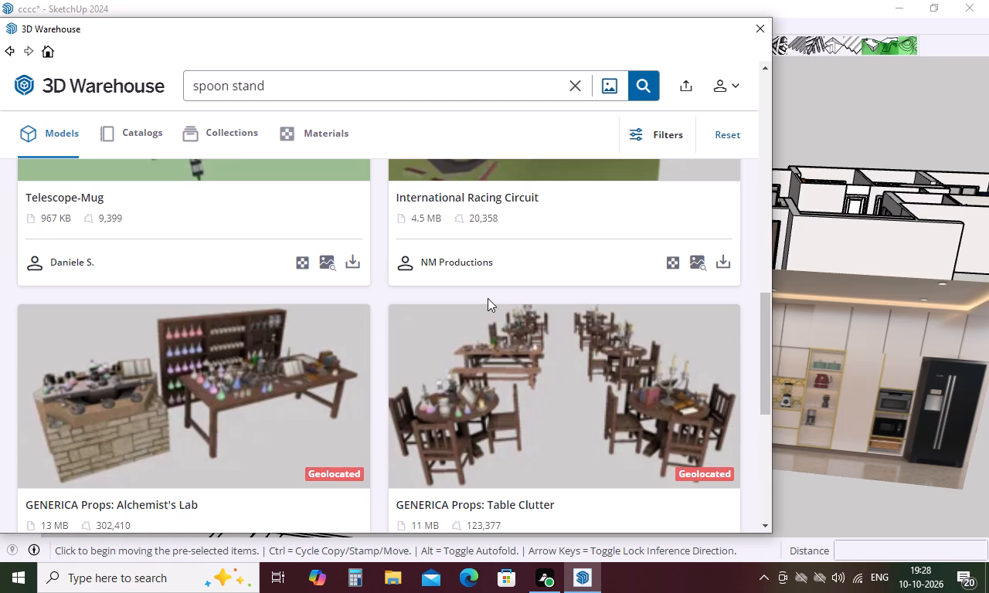
scroll(468, 330, down, 3)
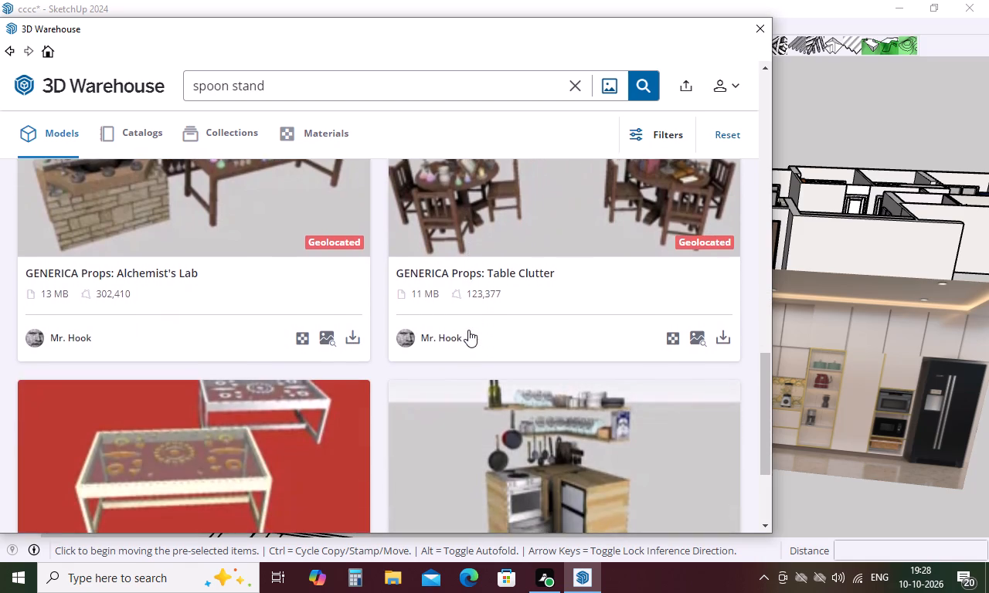
scroll(468, 330, down, 3)
scroll(586, 286, up, 1)
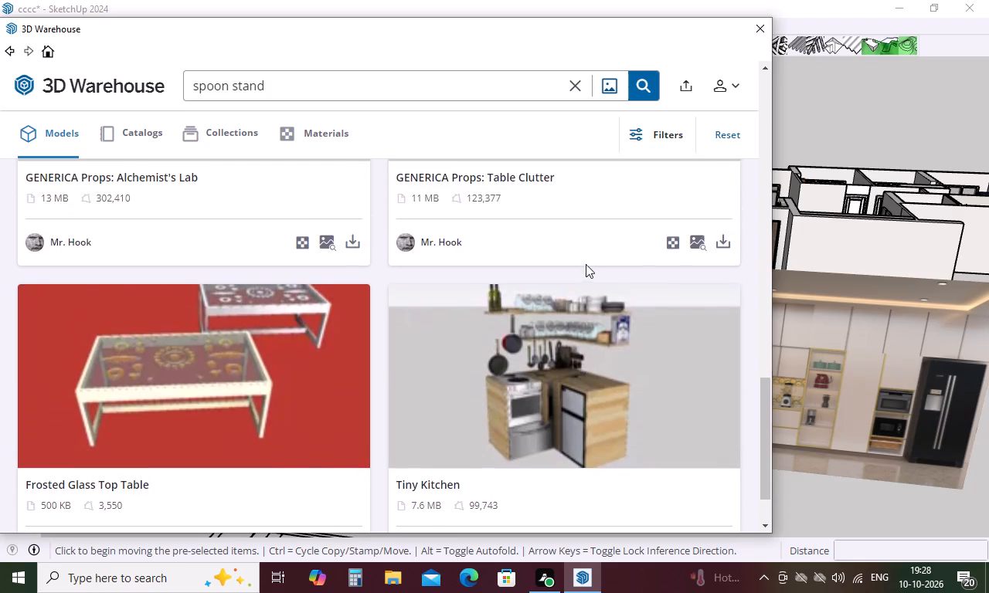
scroll(633, 312, down, 1)
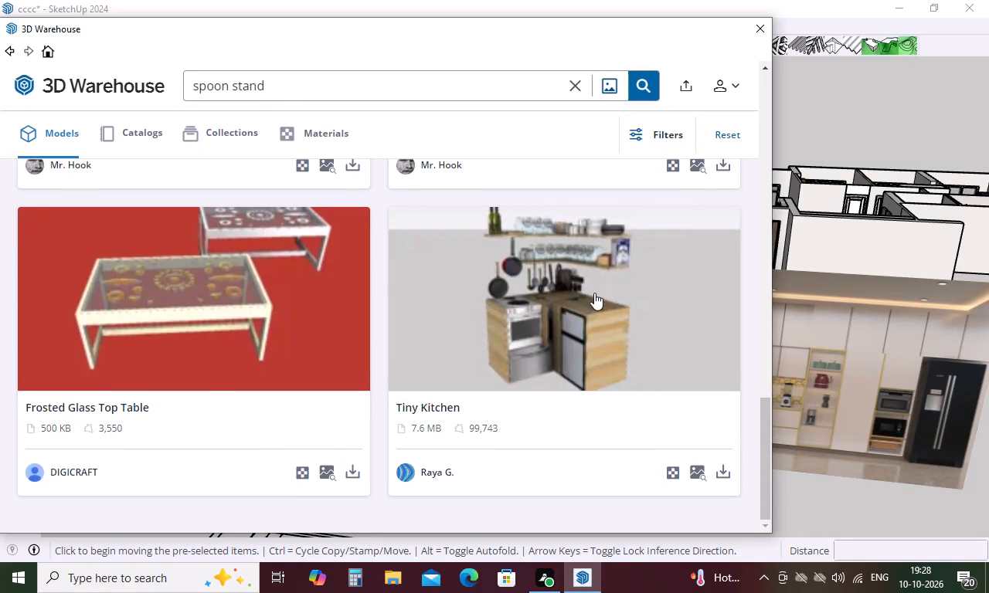
scroll(574, 274, up, 3)
scroll(574, 274, down, 4)
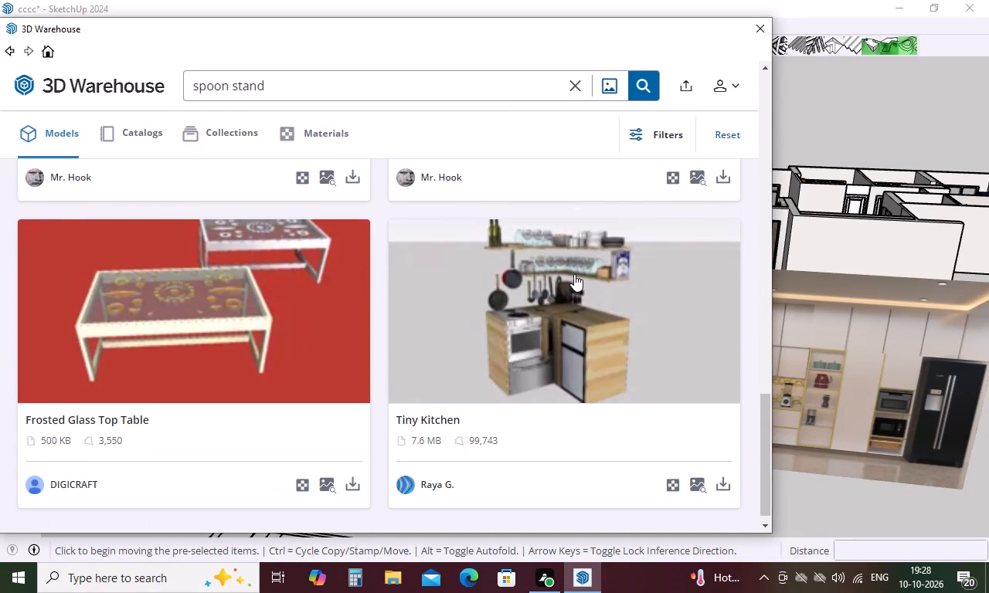
scroll(574, 274, down, 4)
scroll(564, 300, up, 5)
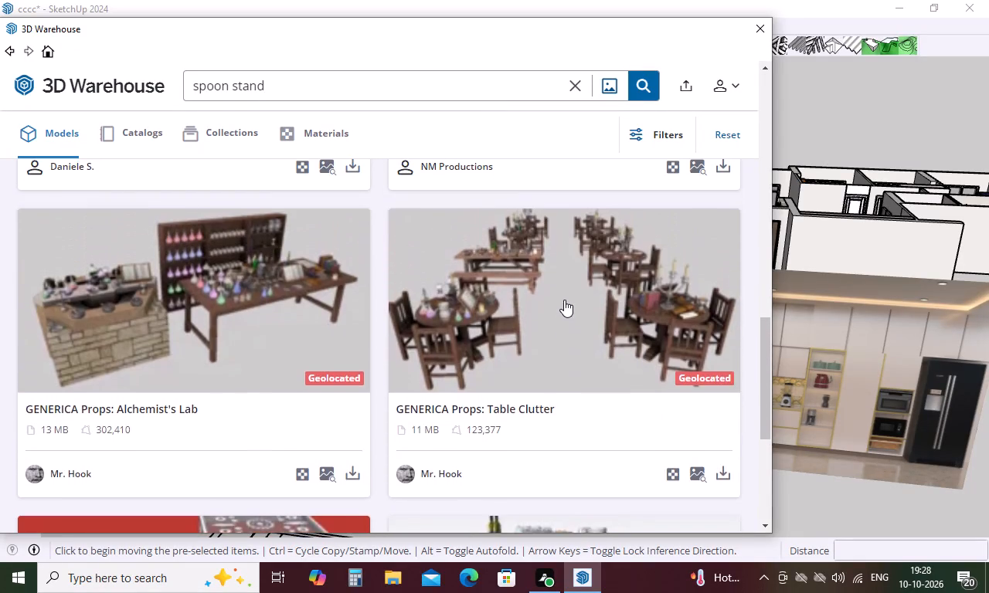
scroll(564, 300, up, 9)
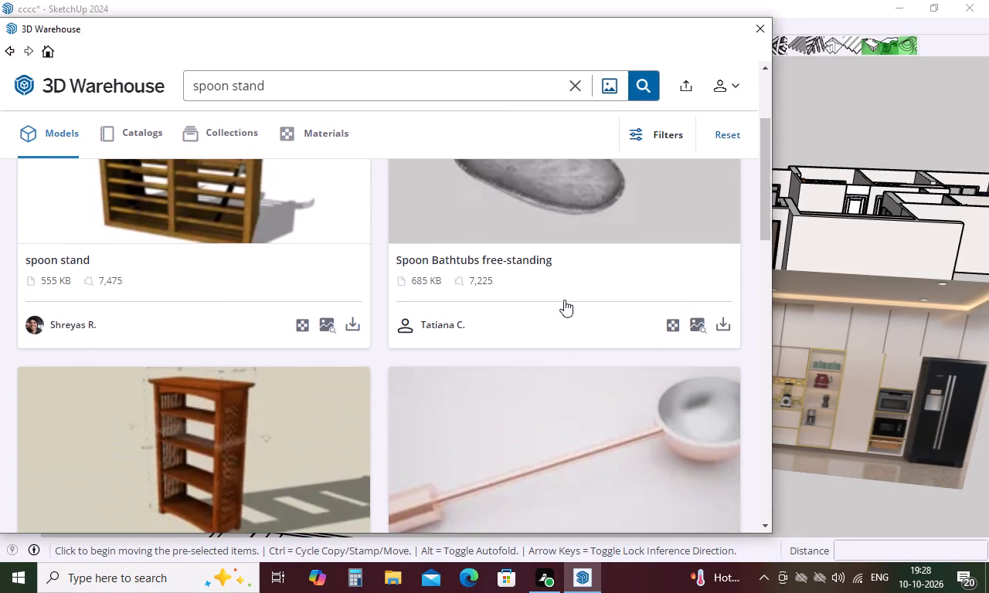
scroll(564, 300, up, 8)
scroll(564, 300, down, 4)
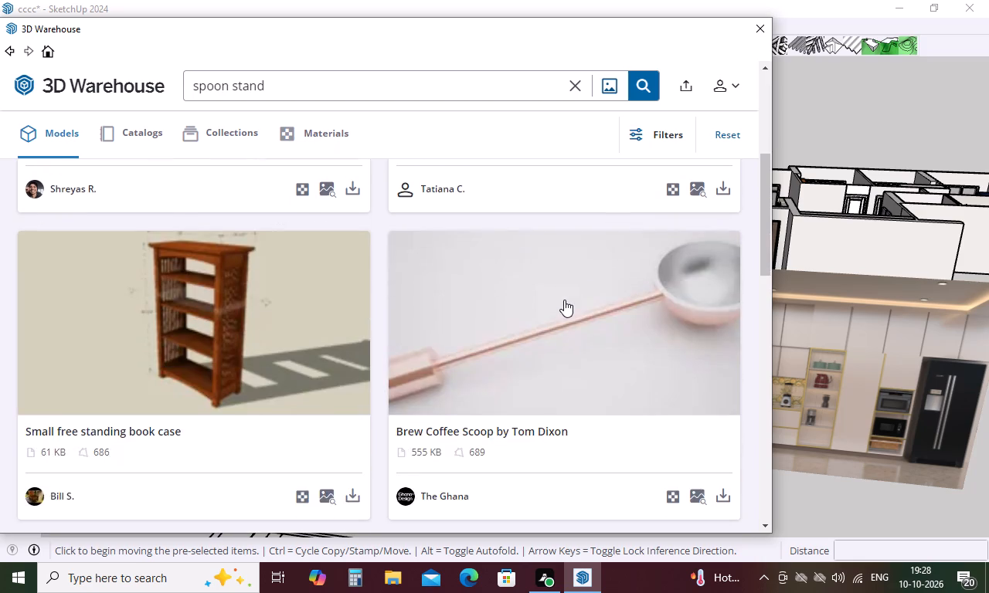
scroll(564, 300, down, 15)
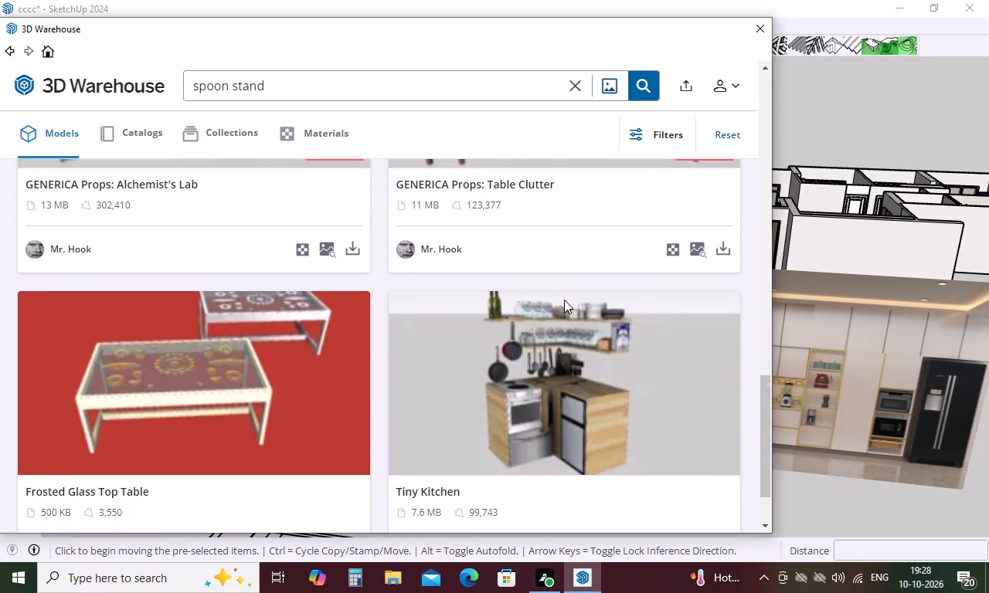
Load the 7.6 MB Tiny Kitchen model and place it on the open ground behind the microwave, near the house model.
click(724, 475)
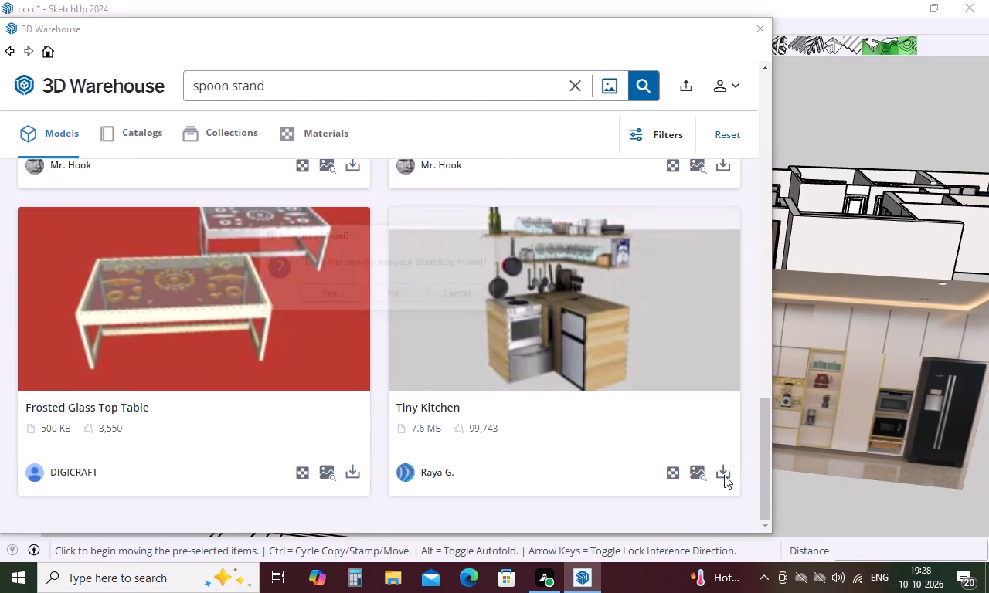
click(332, 294)
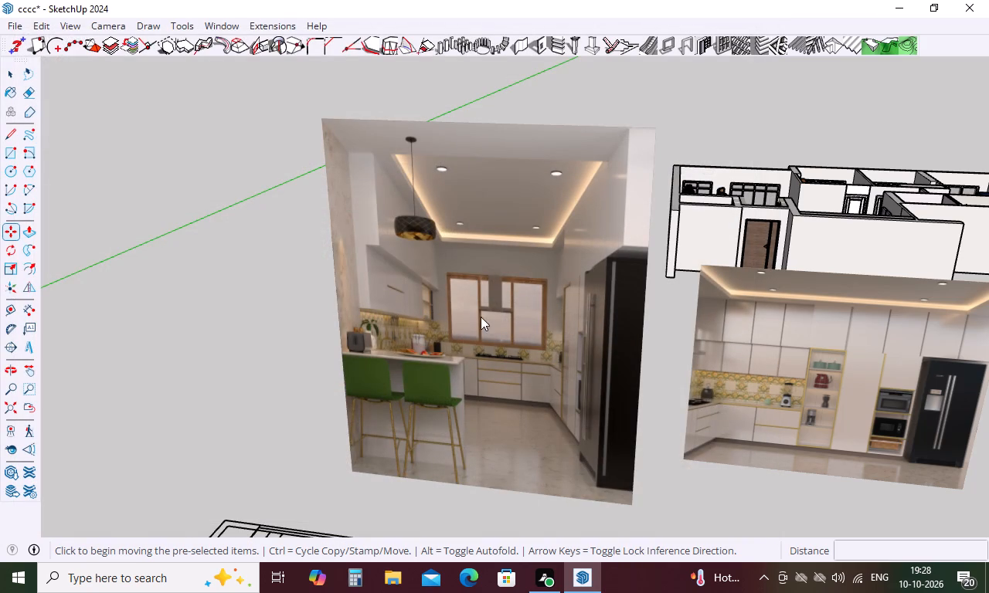
scroll(459, 317, down, 5)
middle_drag(459, 317, 588, 336)
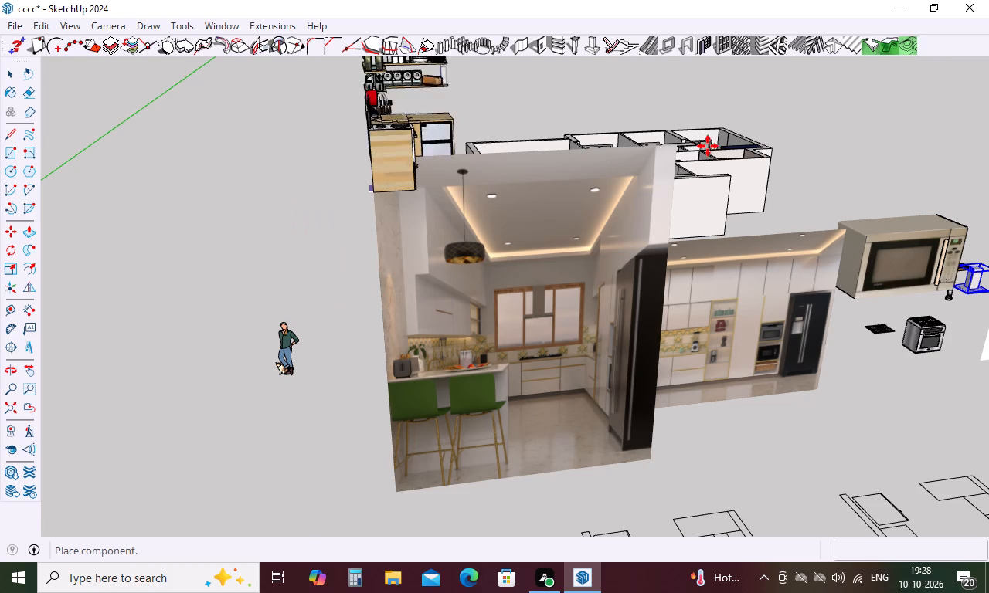
click(797, 208)
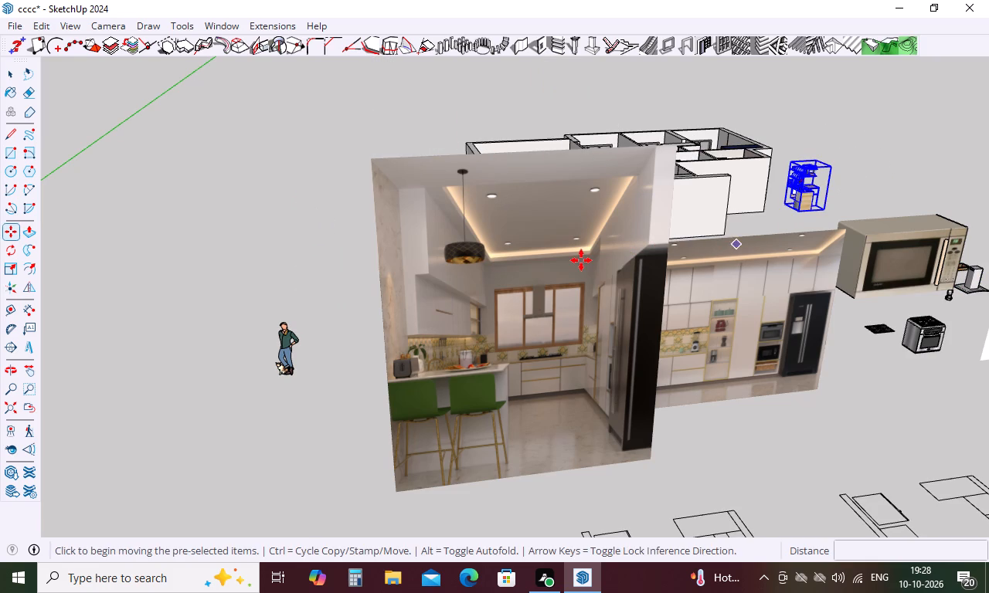
key(space)
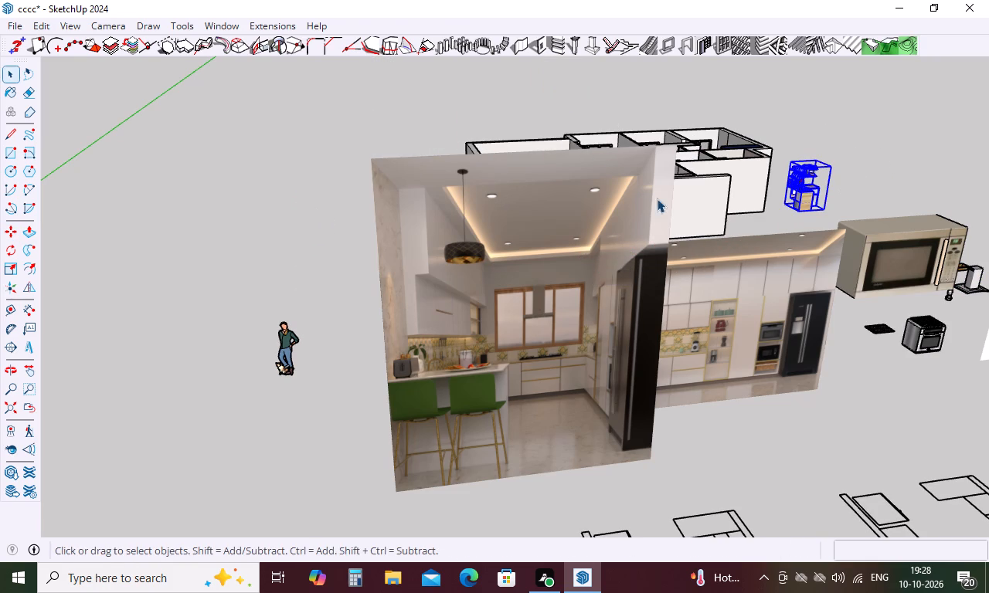
Reopen the 3D Warehouse and examine the bar-counter reference photo for the next accessory on the counter.
click(218, 26)
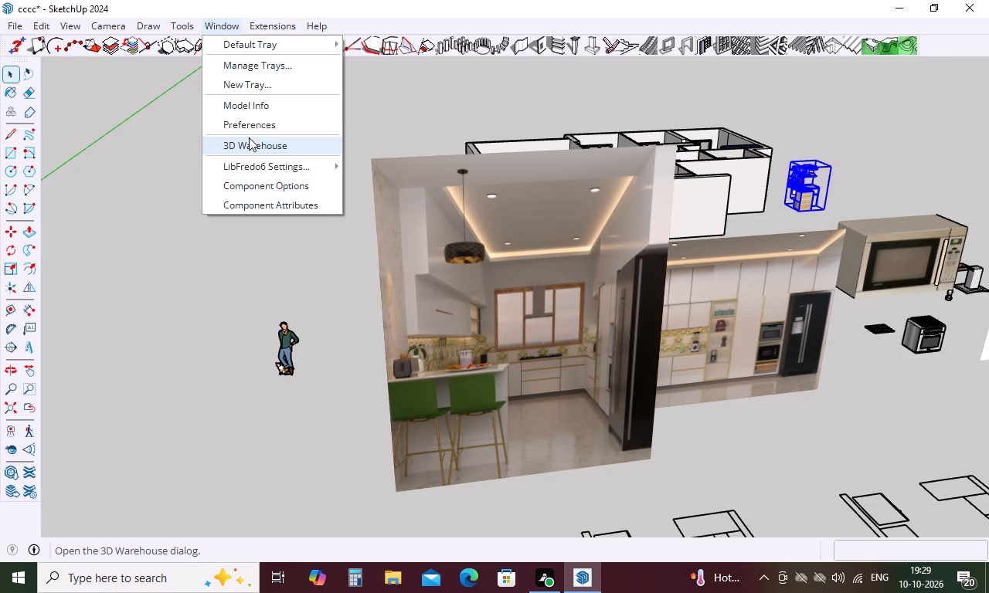
click(250, 143)
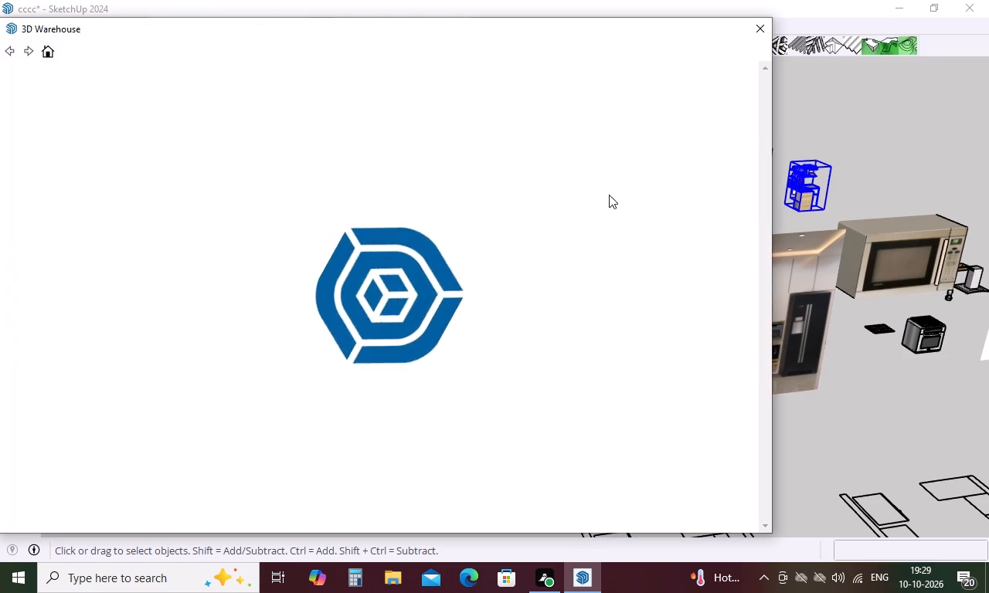
scroll(791, 237, down, 13)
scroll(893, 253, down, 10)
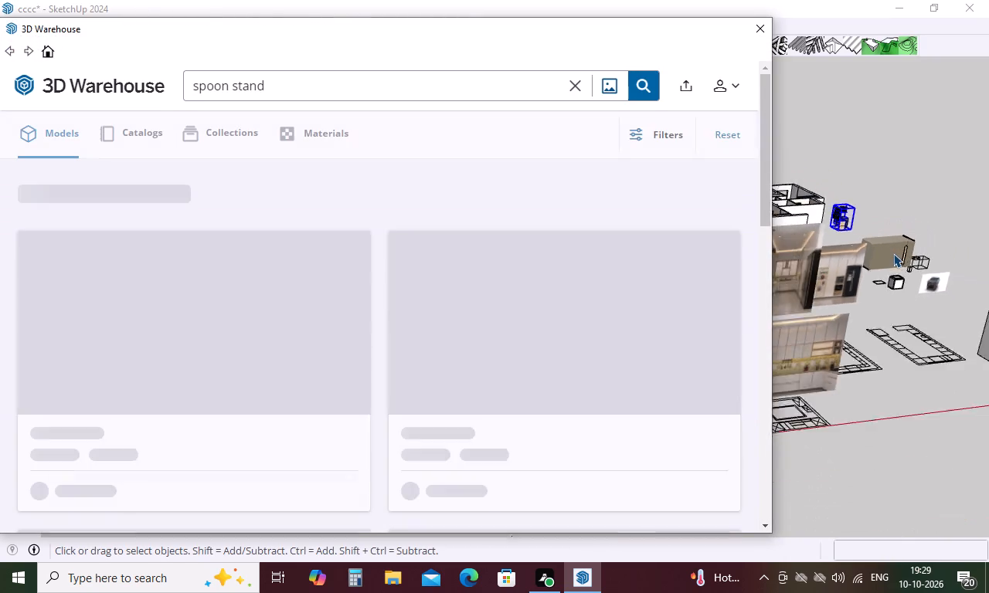
scroll(893, 253, down, 10)
middle_drag(896, 272, 831, 226)
scroll(942, 295, up, 11)
scroll(828, 270, up, 10)
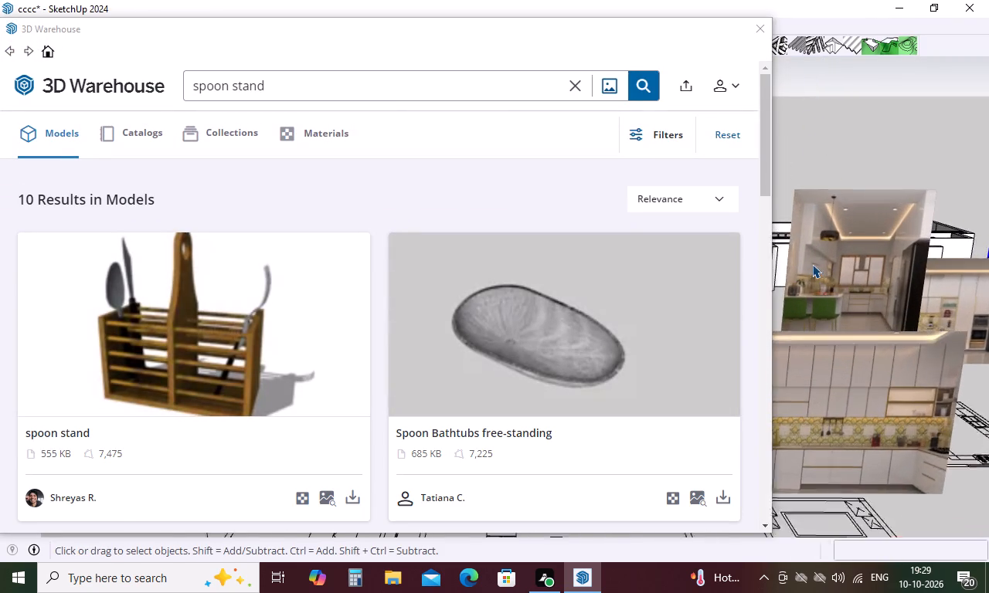
scroll(827, 275, up, 5)
scroll(863, 306, down, 4)
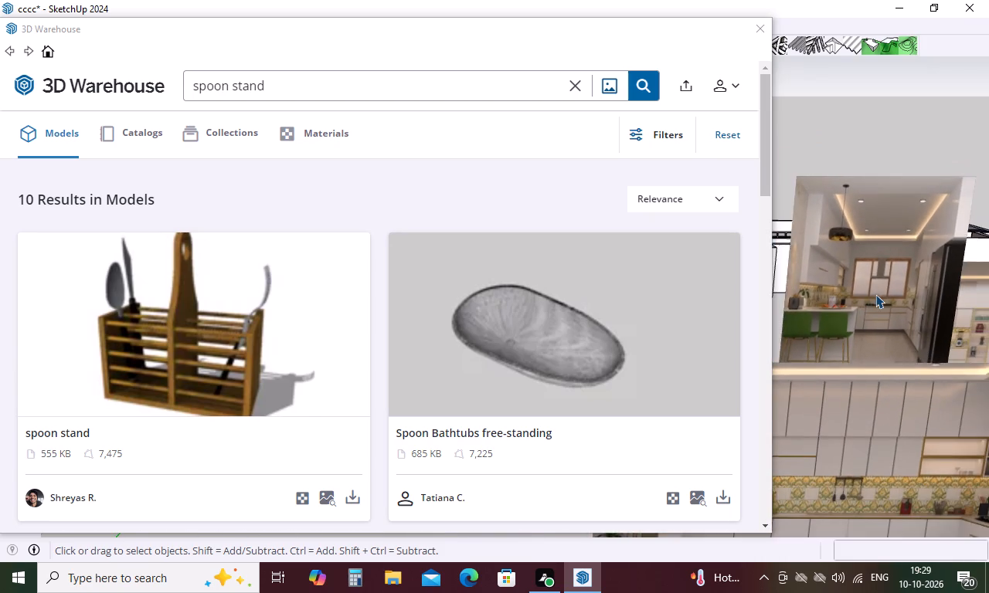
scroll(875, 294, up, 11)
scroll(848, 286, down, 2)
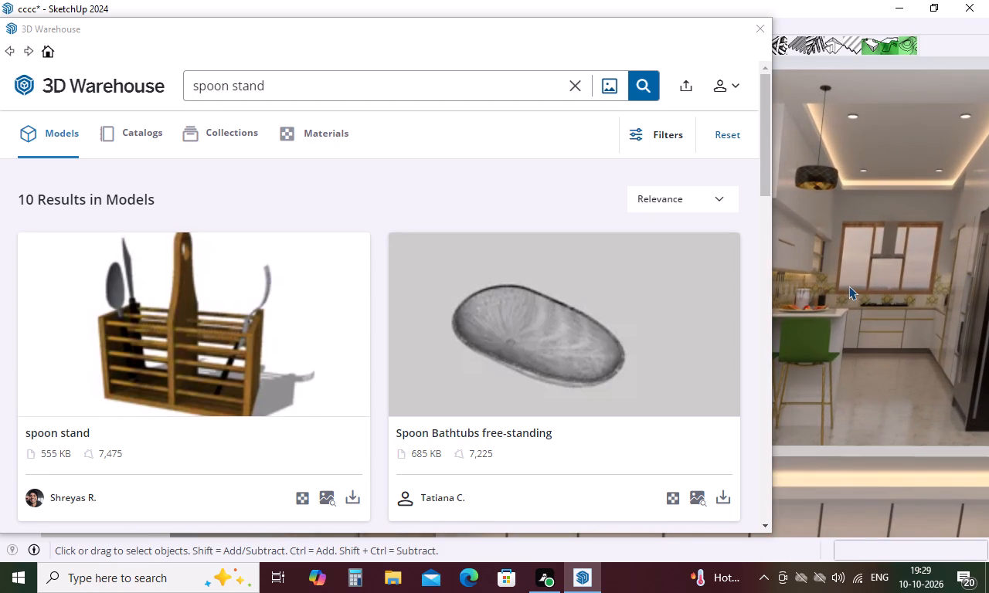
scroll(848, 286, down, 8)
Search the 3D Warehouse for "plate with fruits".
click(262, 80)
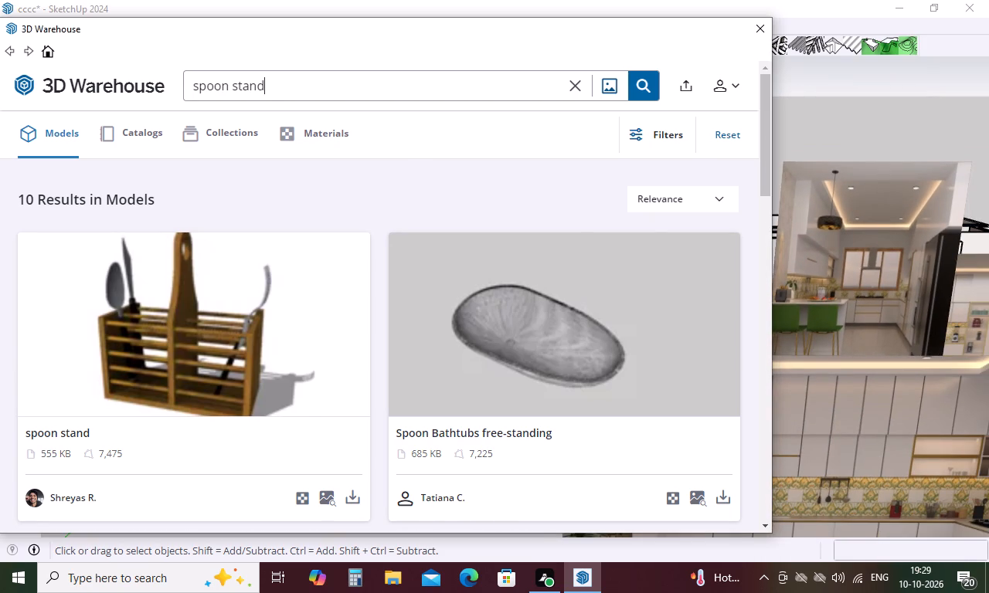
key(BackSpace)
key(BackSpace)
key(BackSpace)
key(BackSpace)
key(BackSpace)
key(BackSpace)
key(BackSpace)
key(BackSpace)
key(BackSpace)
key(BackSpace)
key(BackSpace)
key(BackSpace)
key(BackSpace)
key(BackSpace)
key(BackSpace)
text(pl)
text(ate)
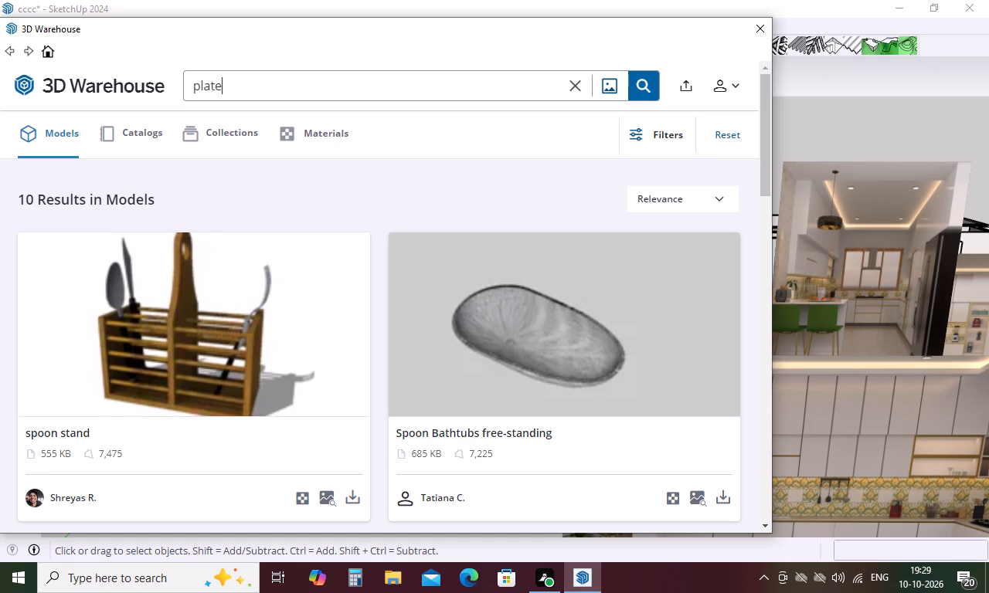
key(space)
text(with)
key(space)
text(fruits)
key(Return)
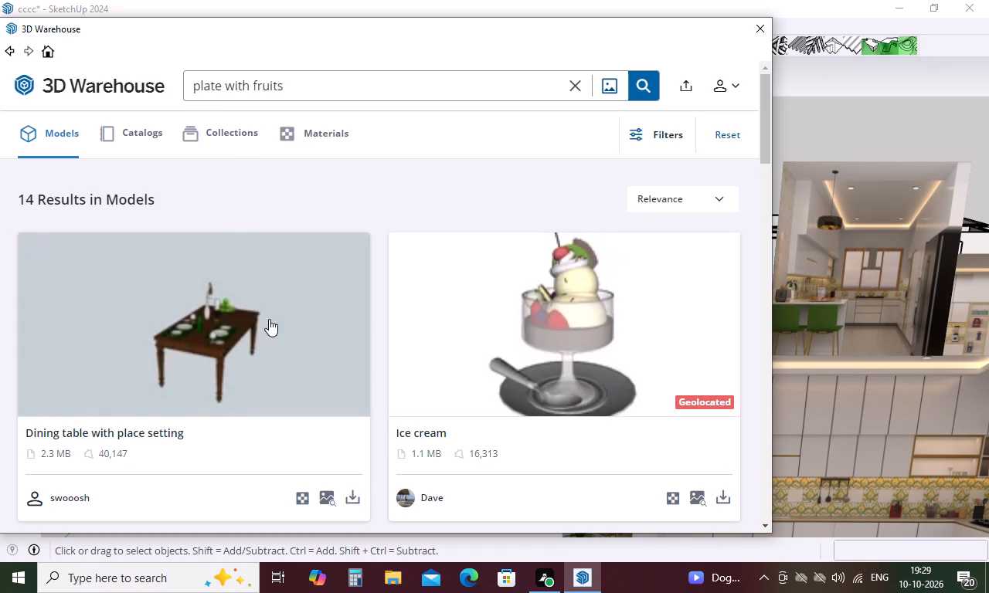
Look through the "plate with fruits" search results for a model that suits the bar counter in the reference photos.
scroll(277, 312, down, 1)
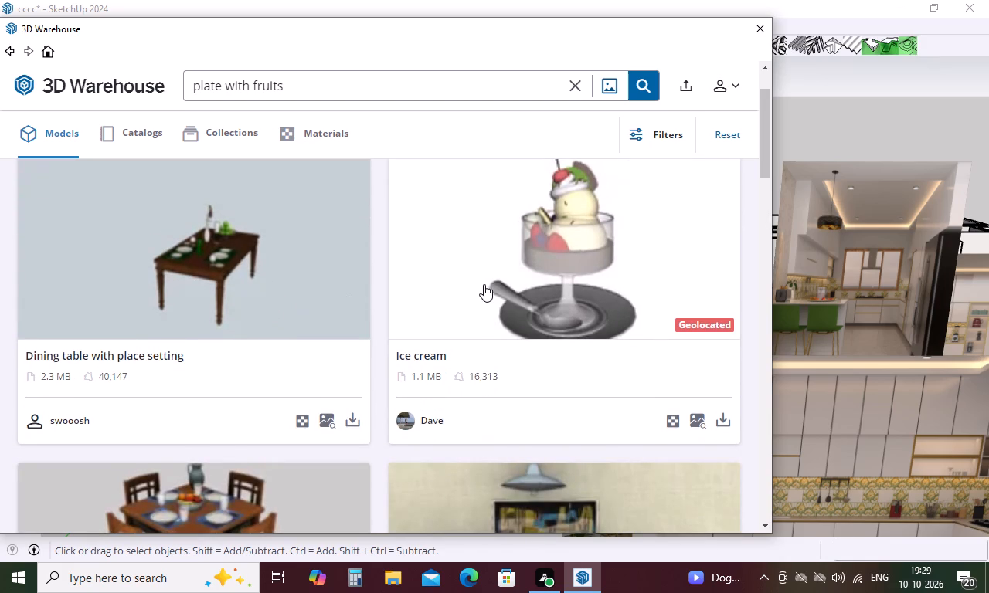
scroll(484, 284, down, 2)
scroll(309, 347, down, 2)
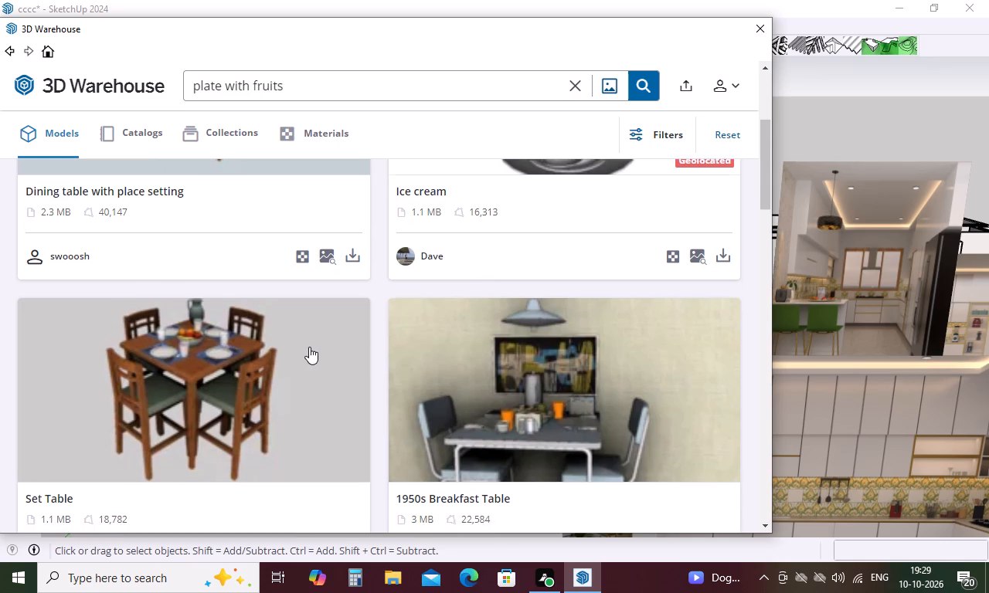
scroll(311, 338, down, 4)
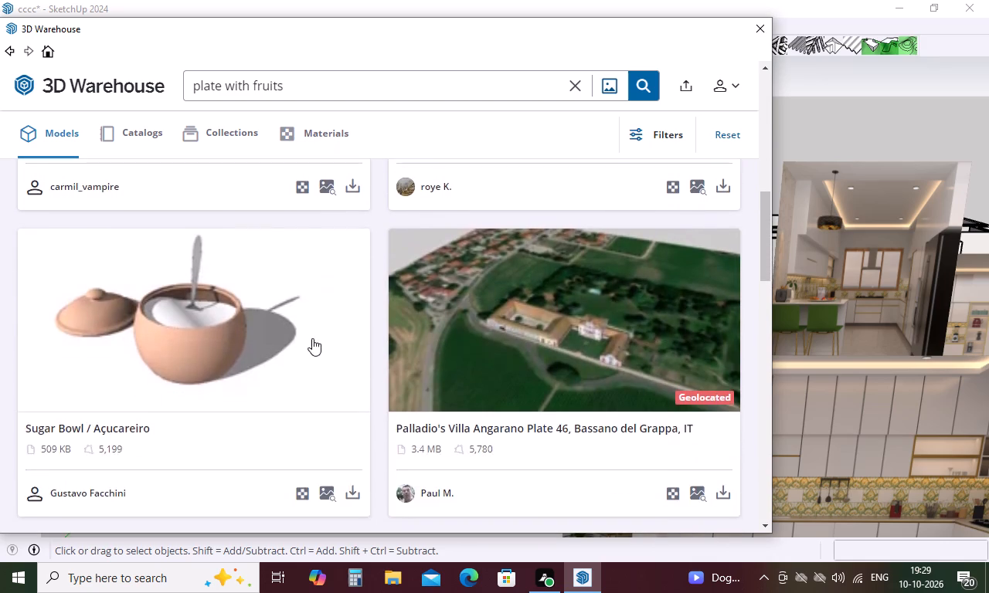
scroll(312, 338, down, 7)
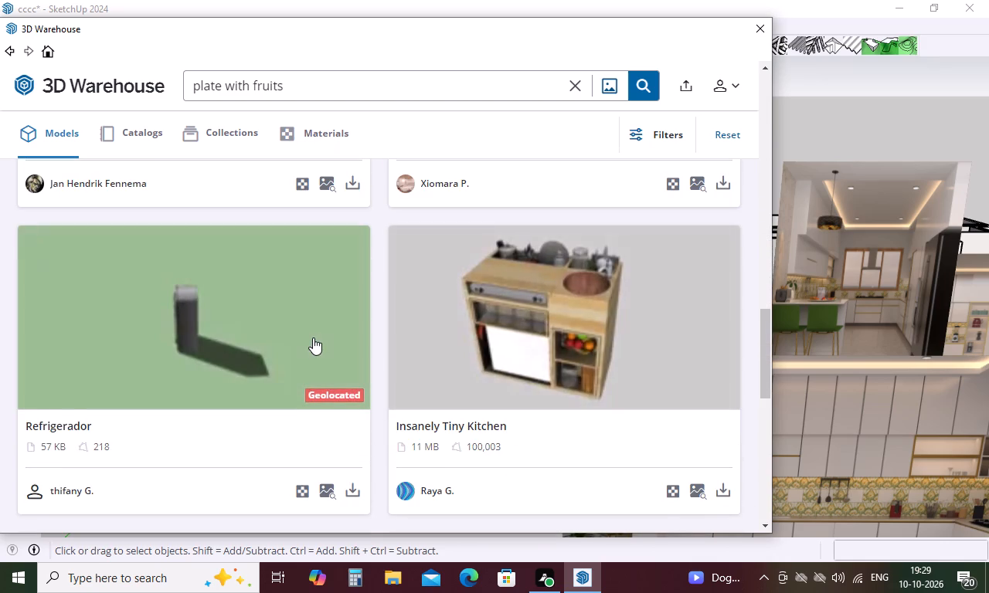
scroll(314, 335, down, 6)
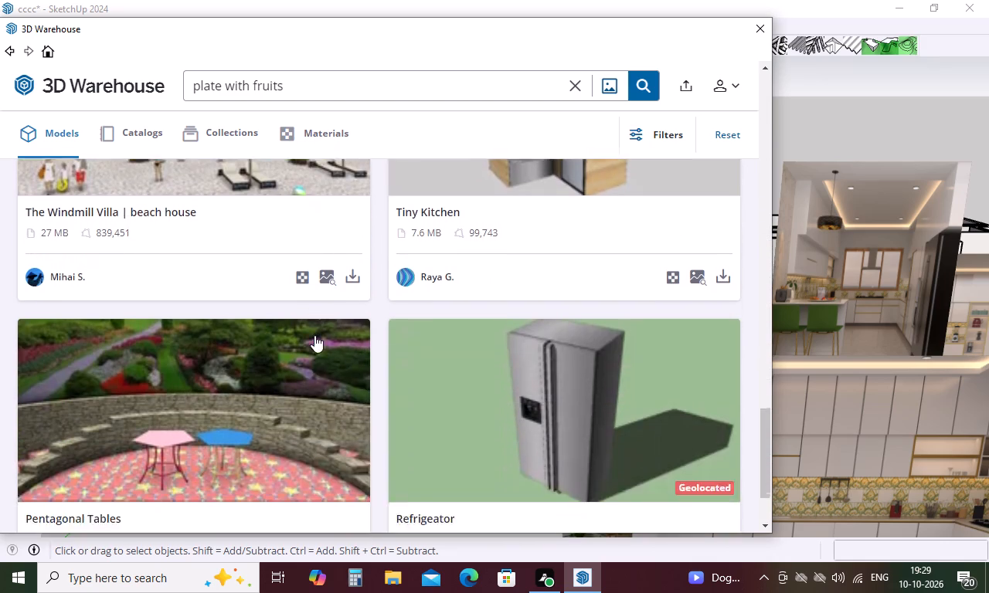
scroll(314, 335, down, 7)
scroll(321, 330, up, 6)
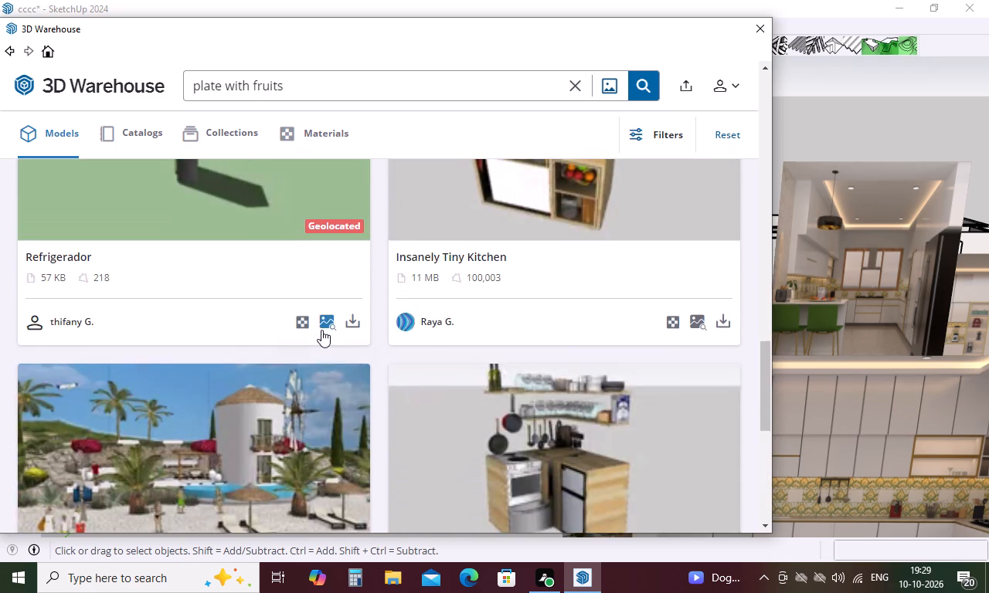
scroll(321, 330, up, 18)
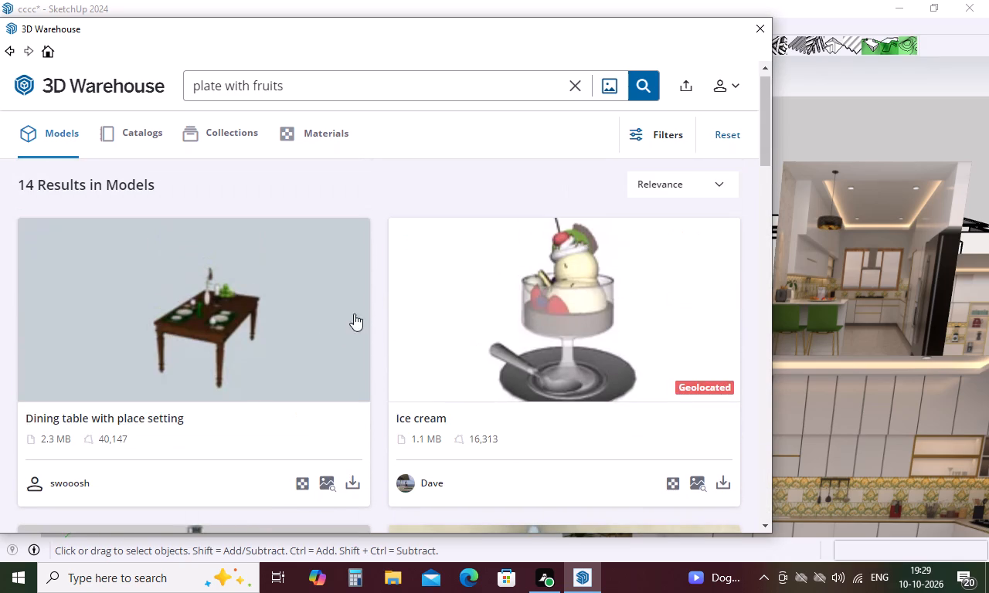
scroll(467, 293, up, 6)
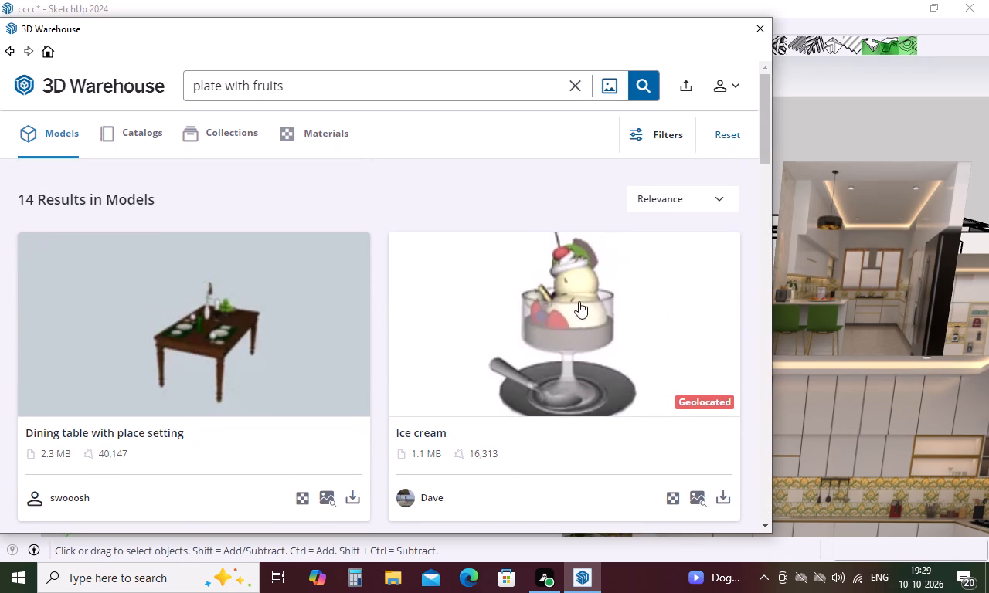
scroll(285, 296, down, 3)
scroll(291, 297, up, 4)
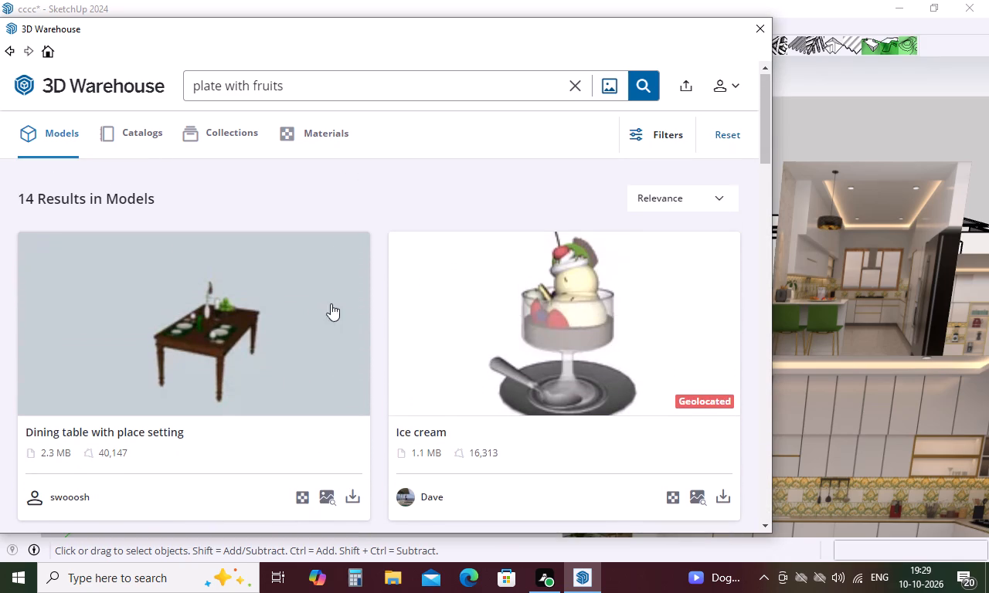
Load the 2.3 MB Dining table with place setting model and place it on the open ground near the house, behind the reference photos.
click(349, 491)
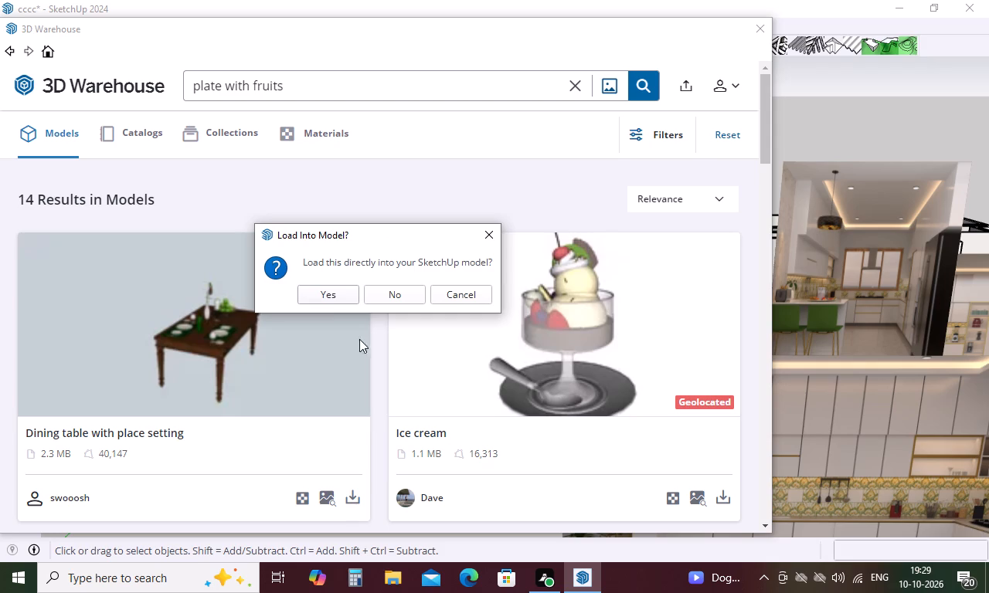
click(321, 294)
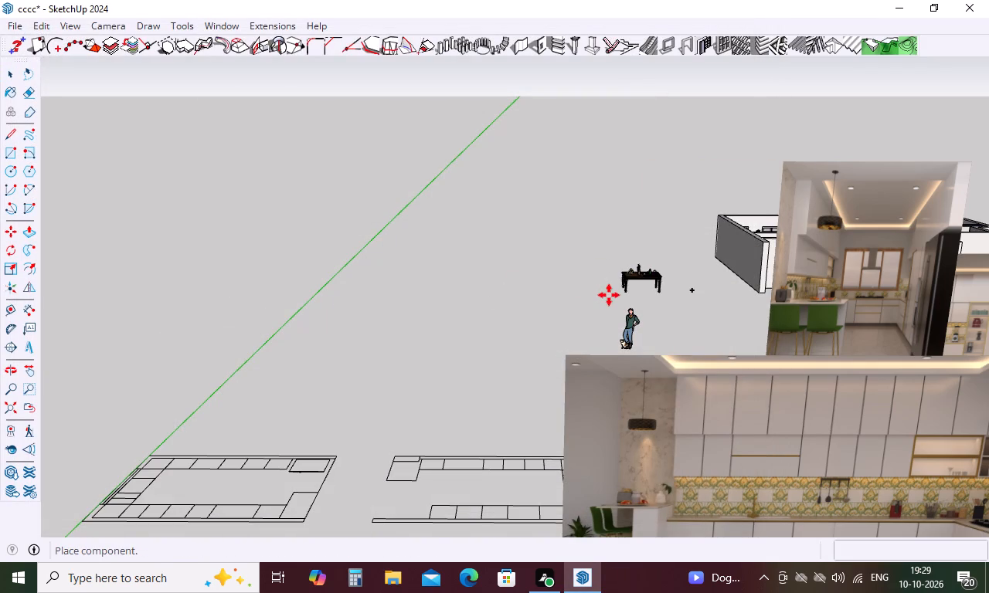
click(713, 338)
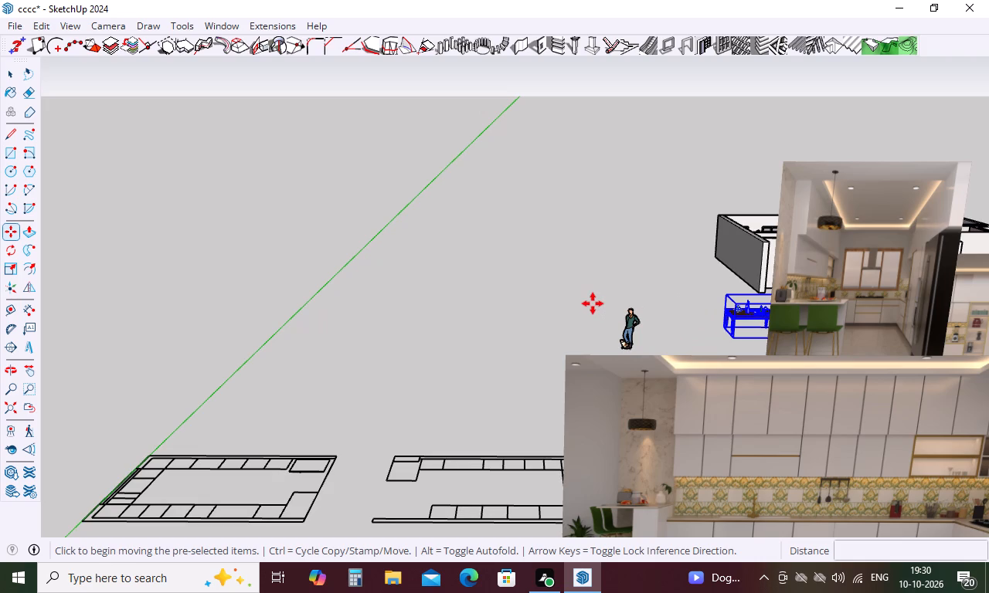
key(space)
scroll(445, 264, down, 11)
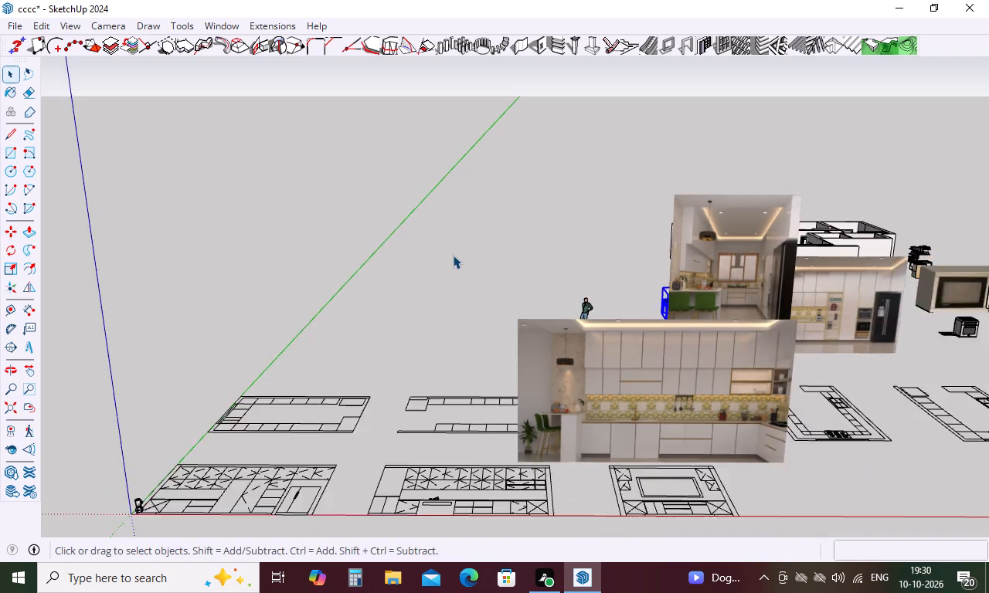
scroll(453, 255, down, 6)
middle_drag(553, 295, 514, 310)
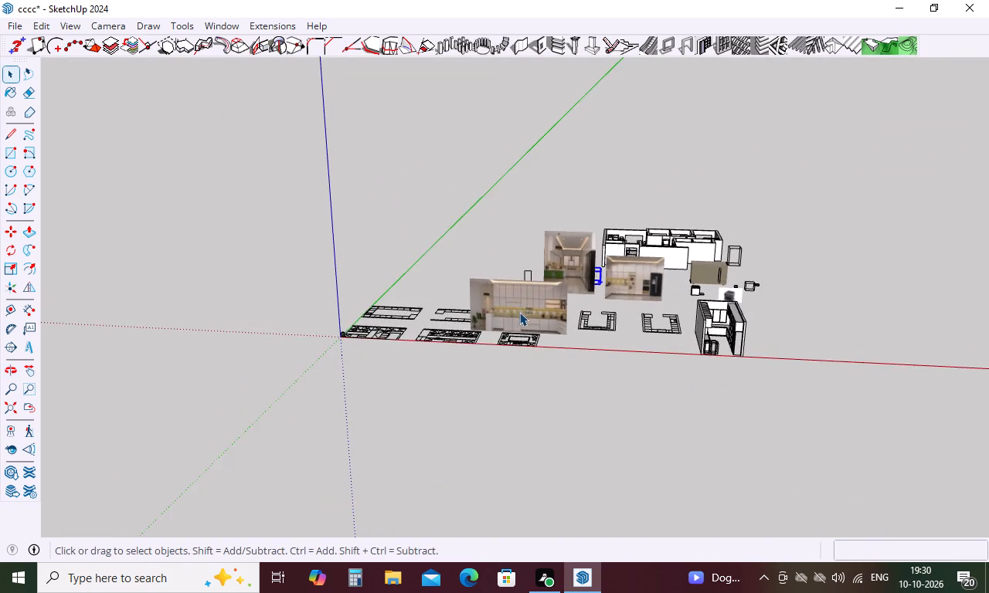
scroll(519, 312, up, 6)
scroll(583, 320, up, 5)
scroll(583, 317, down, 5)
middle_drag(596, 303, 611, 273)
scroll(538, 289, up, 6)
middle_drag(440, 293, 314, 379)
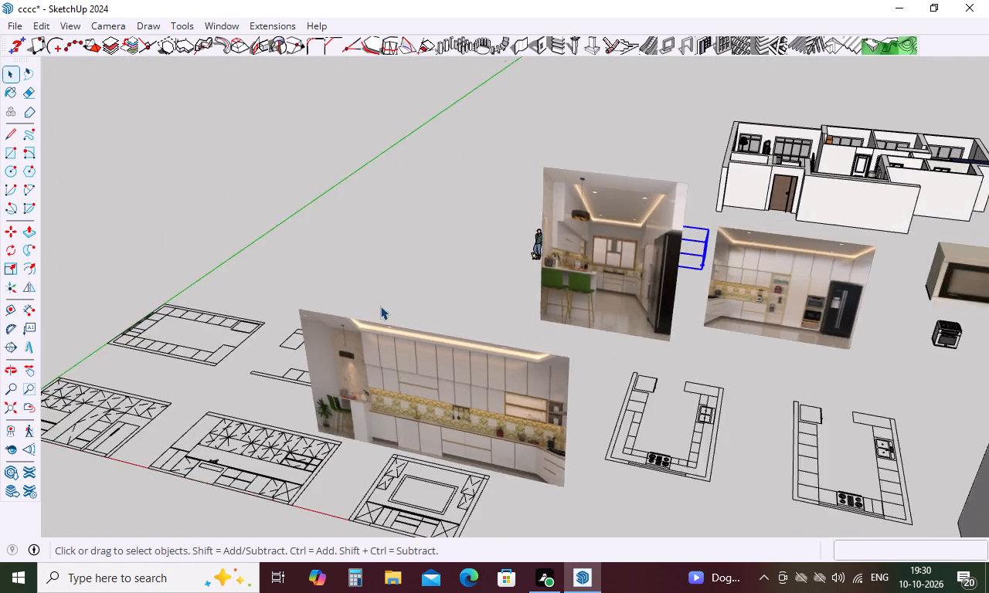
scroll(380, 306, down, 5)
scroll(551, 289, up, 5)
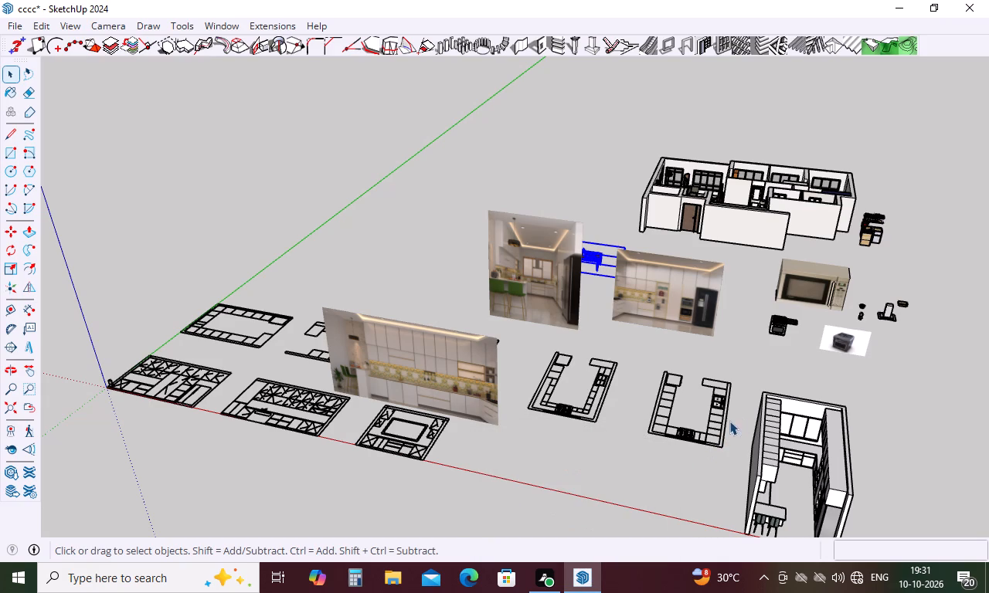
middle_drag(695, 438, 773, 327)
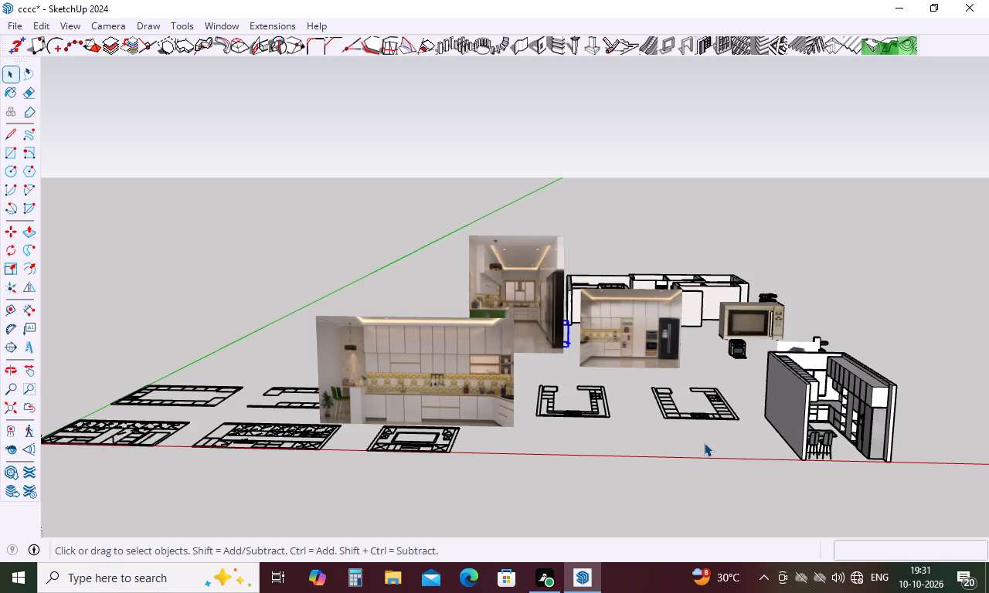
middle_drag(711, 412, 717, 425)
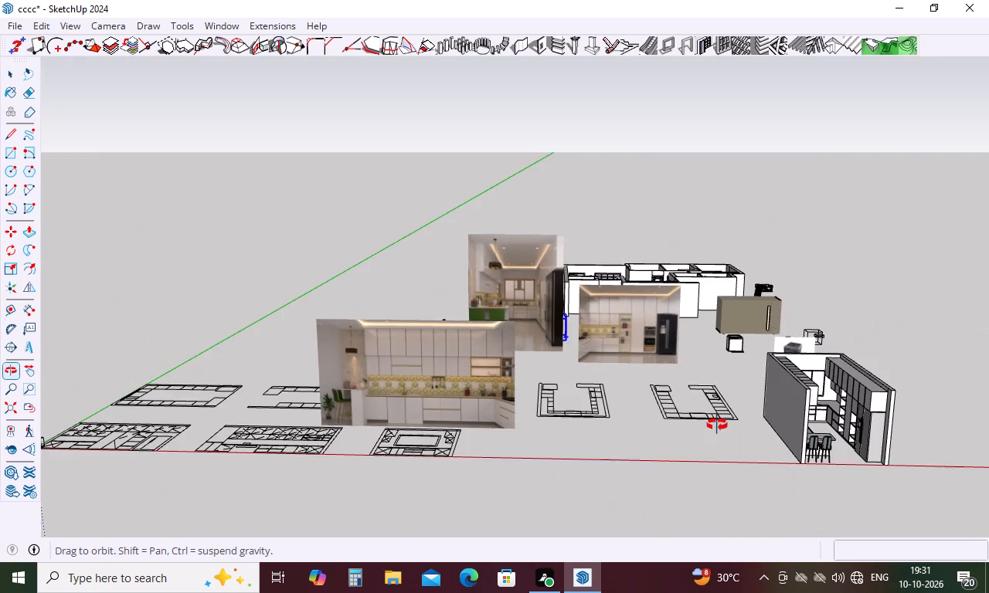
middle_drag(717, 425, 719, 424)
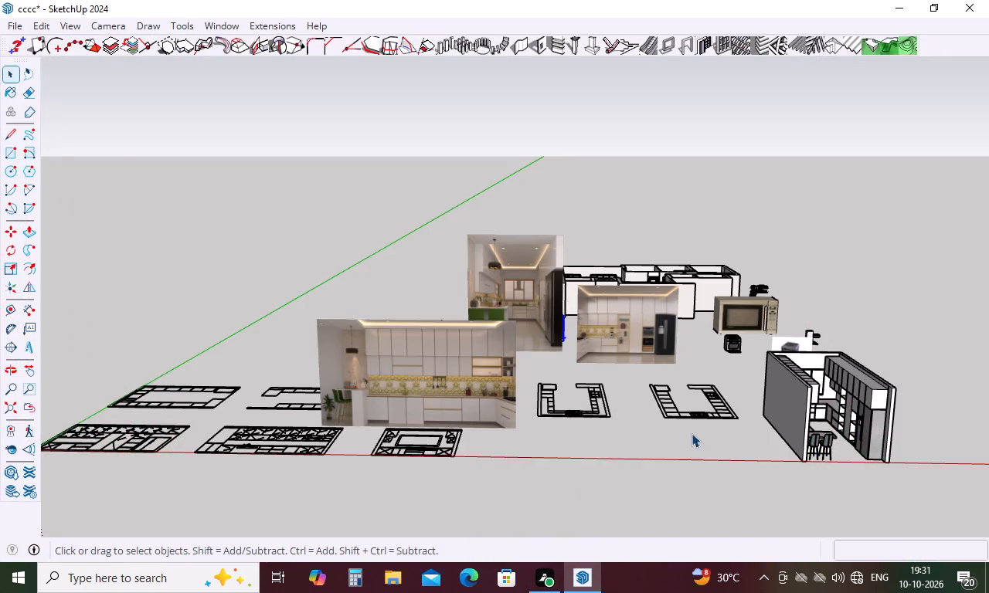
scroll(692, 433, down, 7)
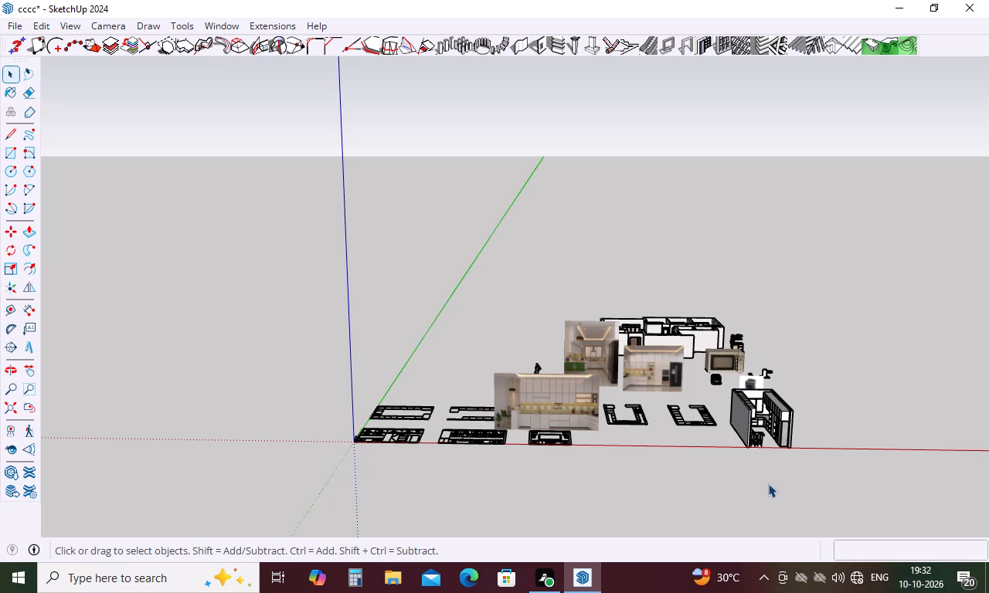
Examine the 3D kitchen and the loose accessories beside the microwave for the next item to position.
scroll(773, 469, up, 9)
scroll(799, 421, up, 13)
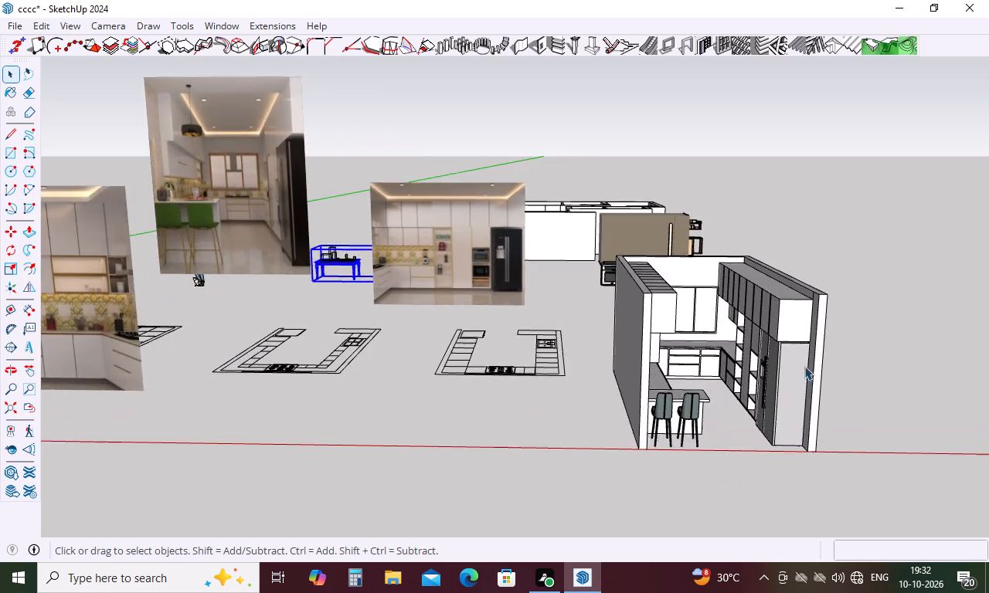
scroll(799, 369, up, 11)
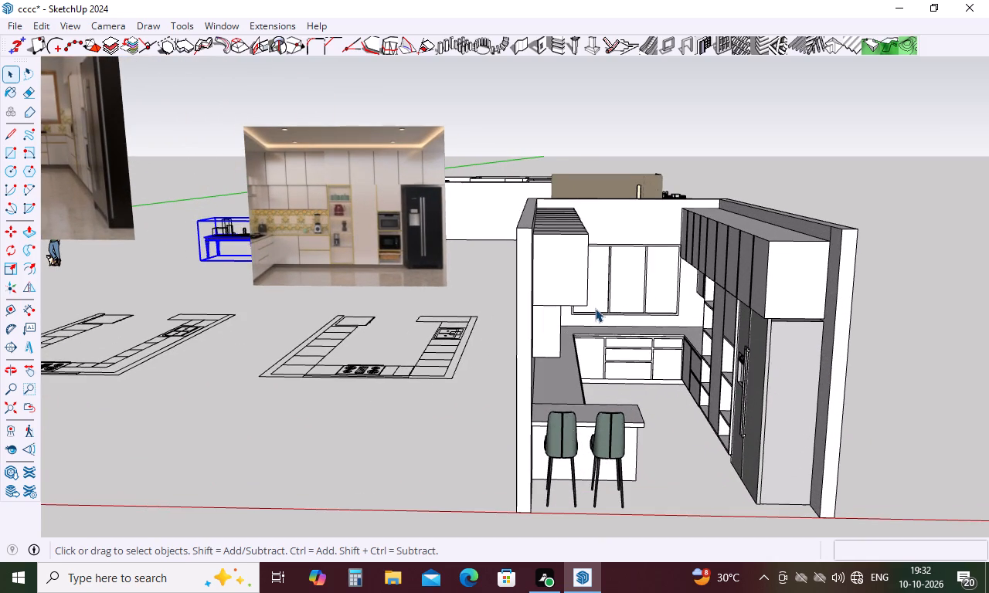
middle_drag(630, 353, 808, 486)
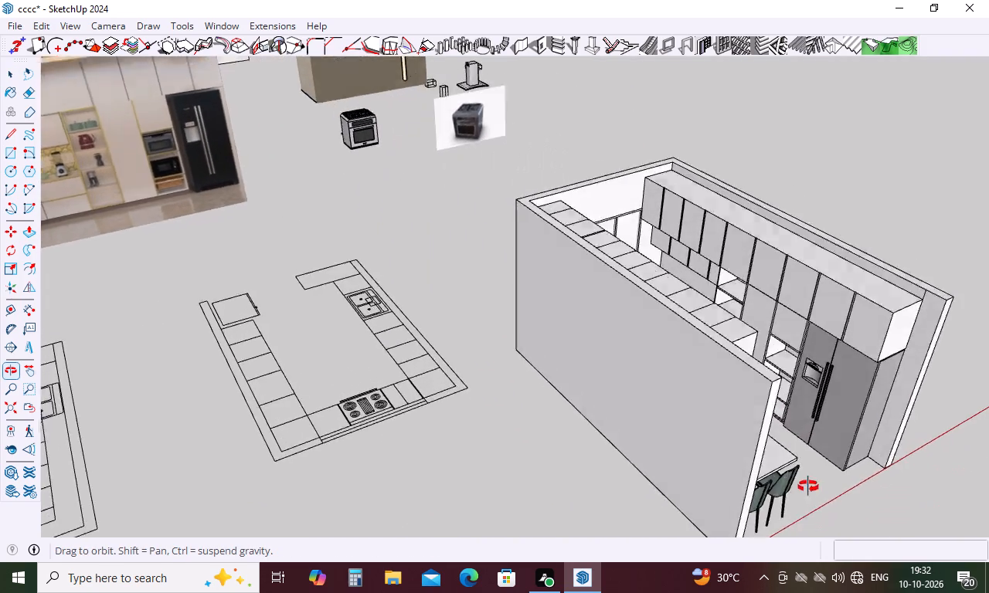
middle_drag(808, 486, 808, 519)
scroll(461, 246, down, 10)
scroll(454, 117, up, 12)
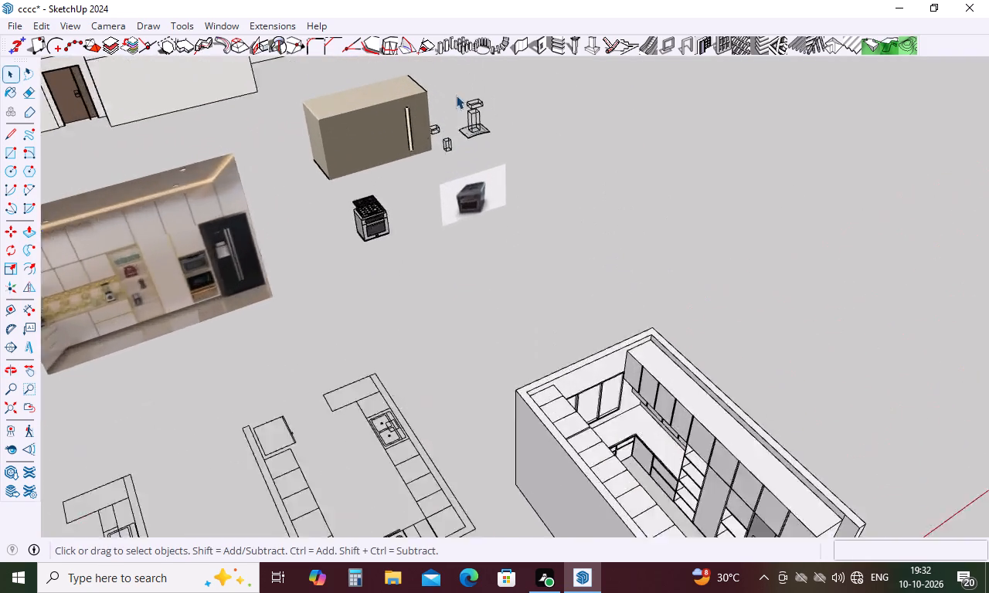
scroll(456, 95, up, 8)
scroll(418, 208, down, 6)
scroll(404, 202, up, 5)
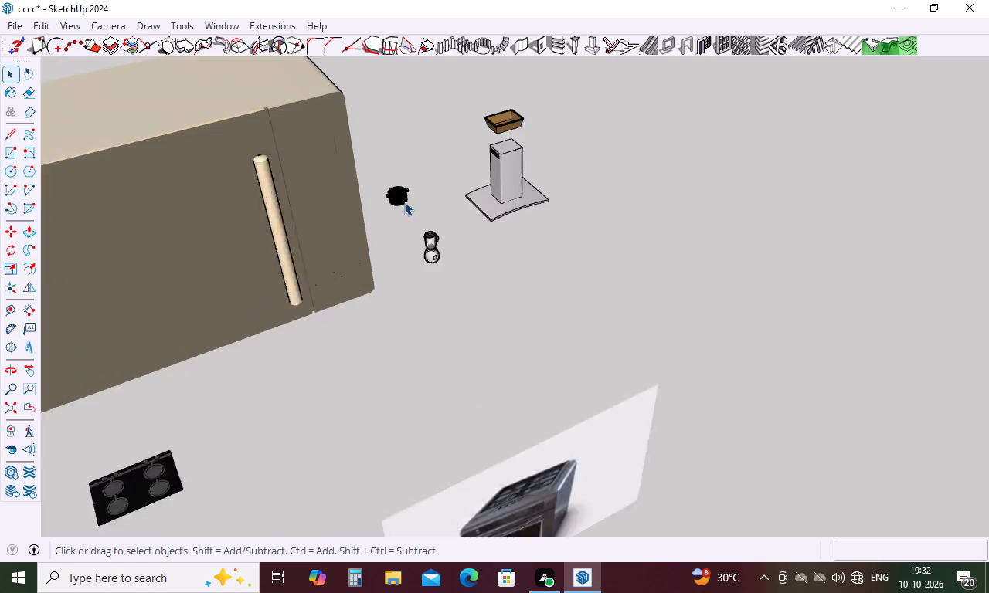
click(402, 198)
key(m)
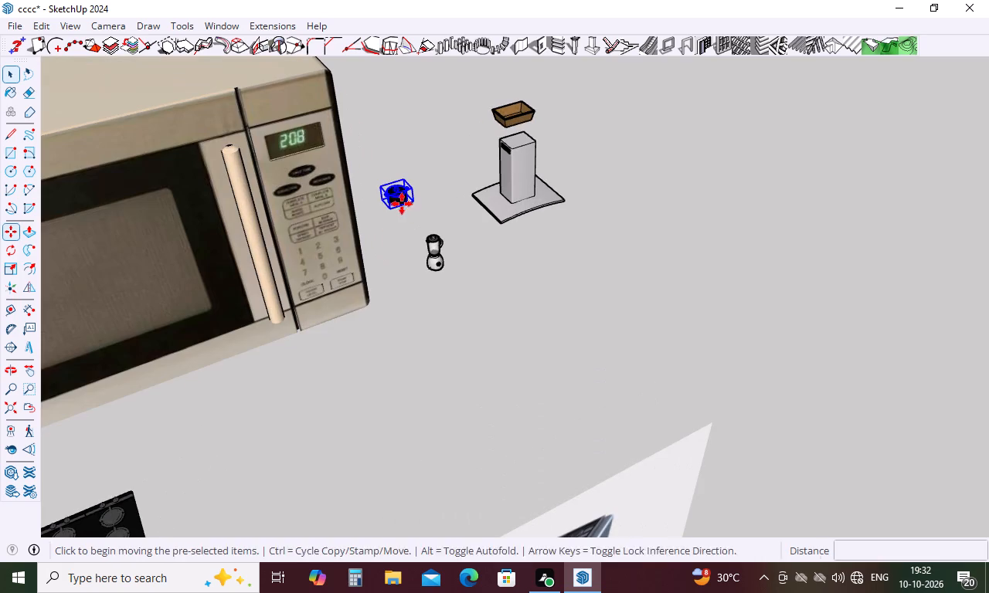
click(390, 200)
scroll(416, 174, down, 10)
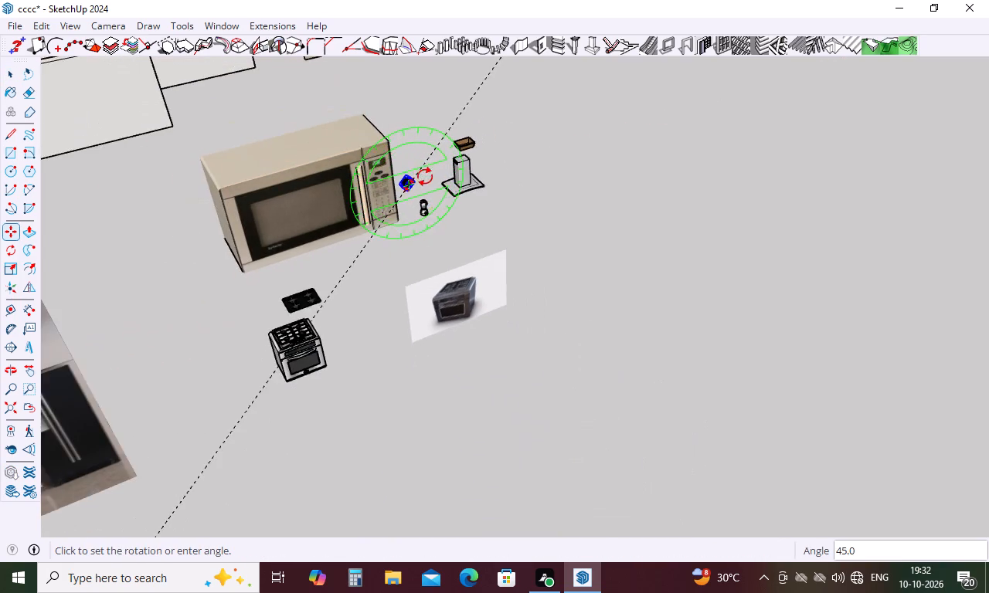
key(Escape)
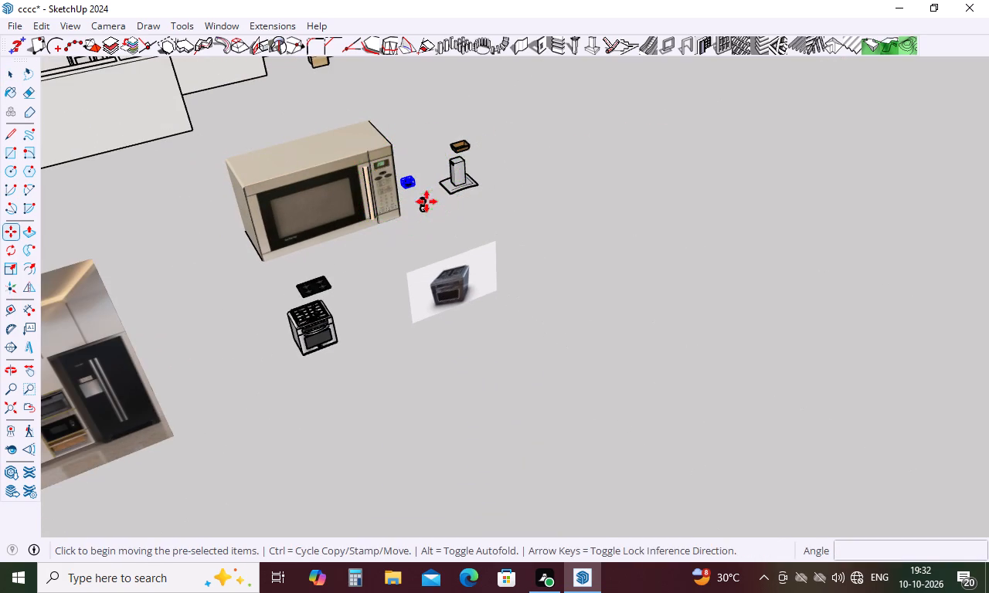
Move the black cooking pot from beside the microwave onto the top open shelf of the 3D kitchen's tall cabinet.
key(m)
scroll(420, 187, up, 15)
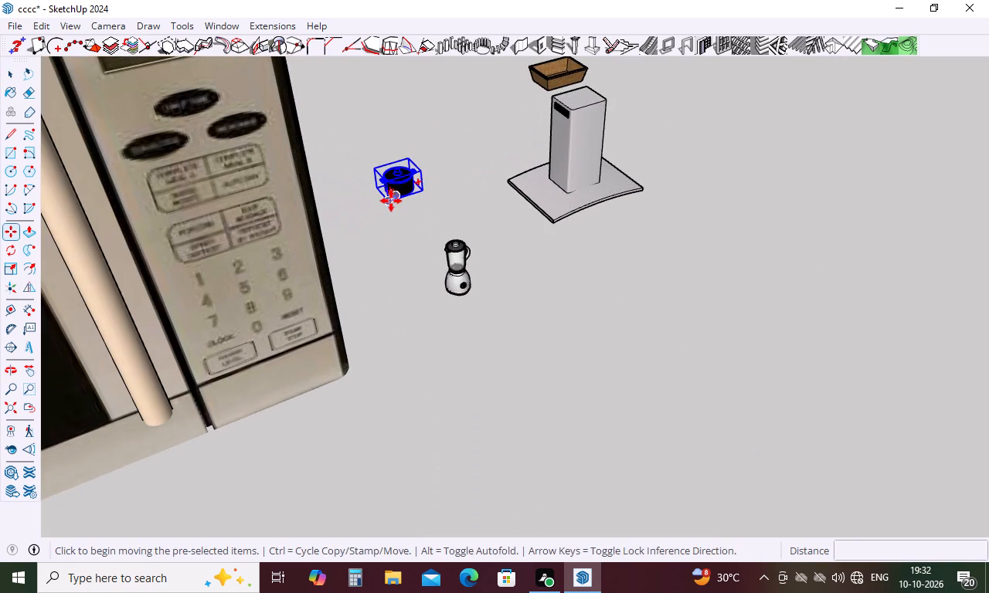
click(389, 201)
scroll(474, 158, down, 11)
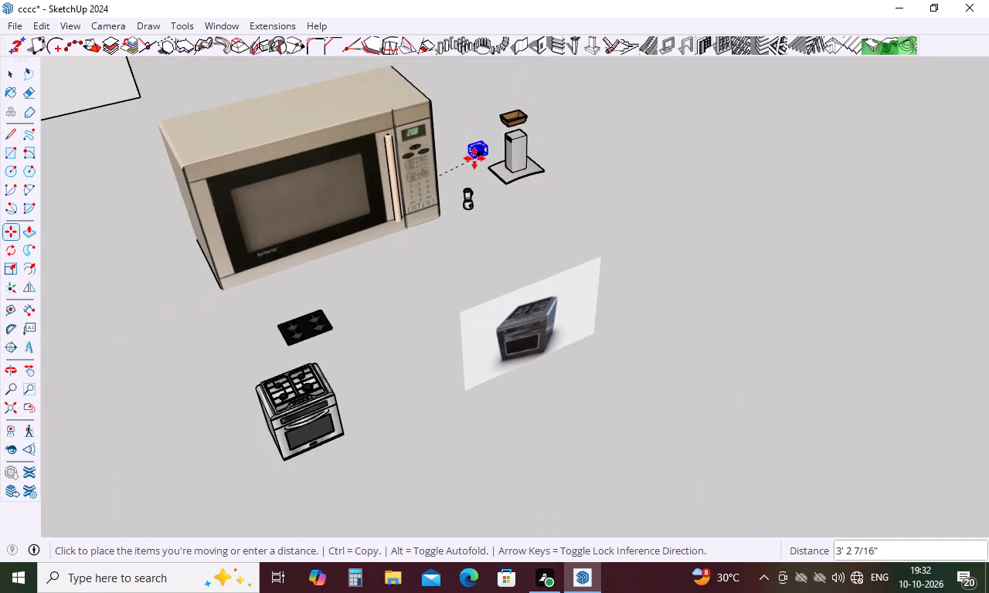
scroll(474, 158, down, 9)
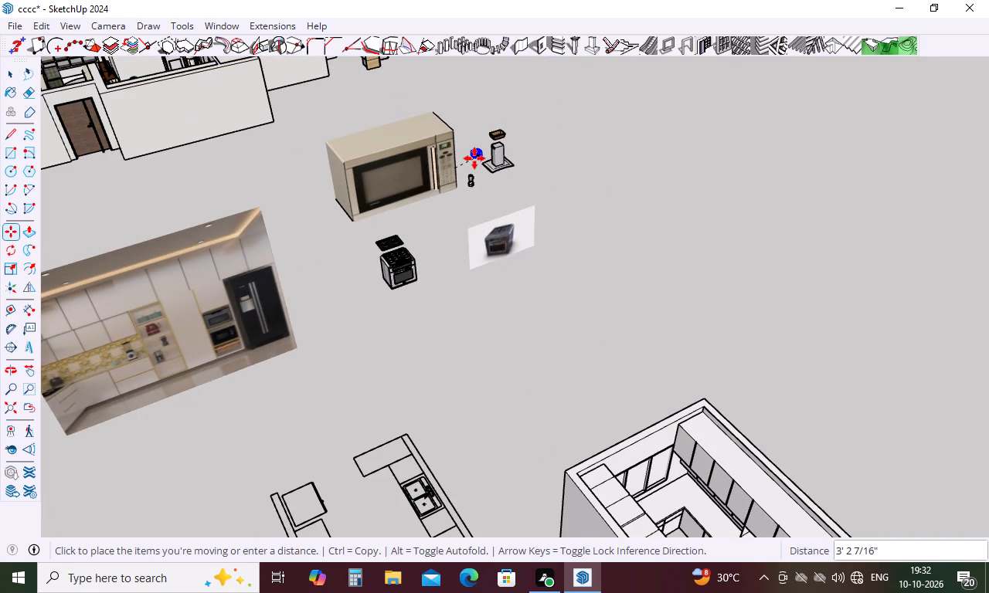
scroll(473, 160, down, 2)
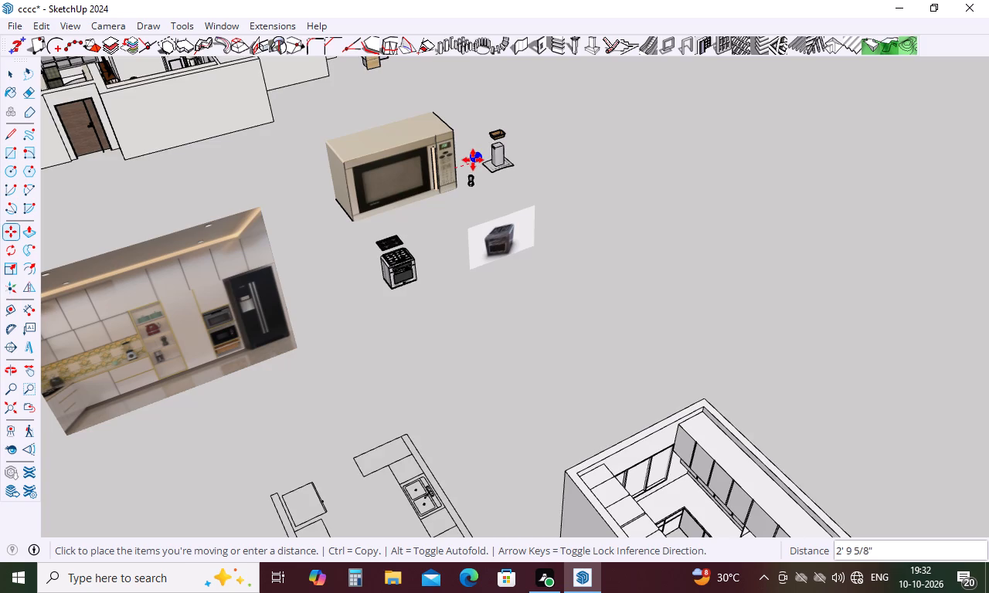
scroll(473, 160, down, 8)
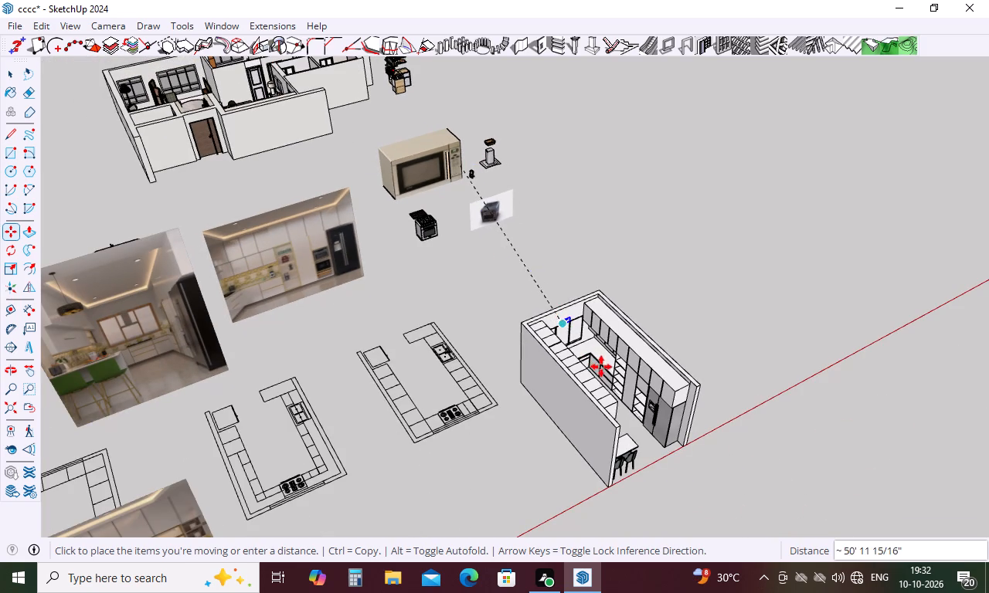
middle_drag(602, 367, 777, 225)
scroll(777, 225, up, 1)
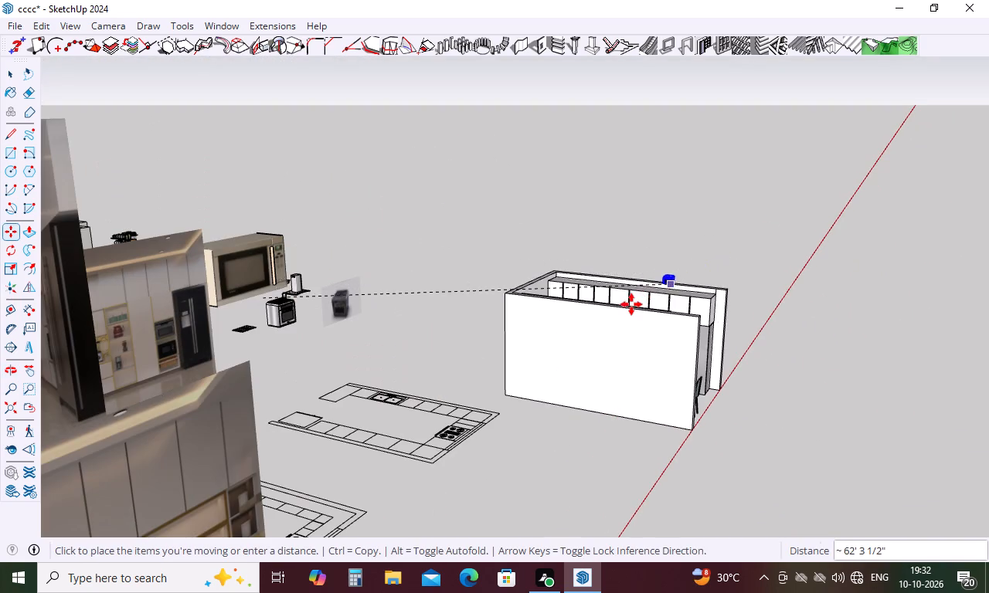
scroll(631, 304, up, 18)
middle_drag(629, 304, 611, 381)
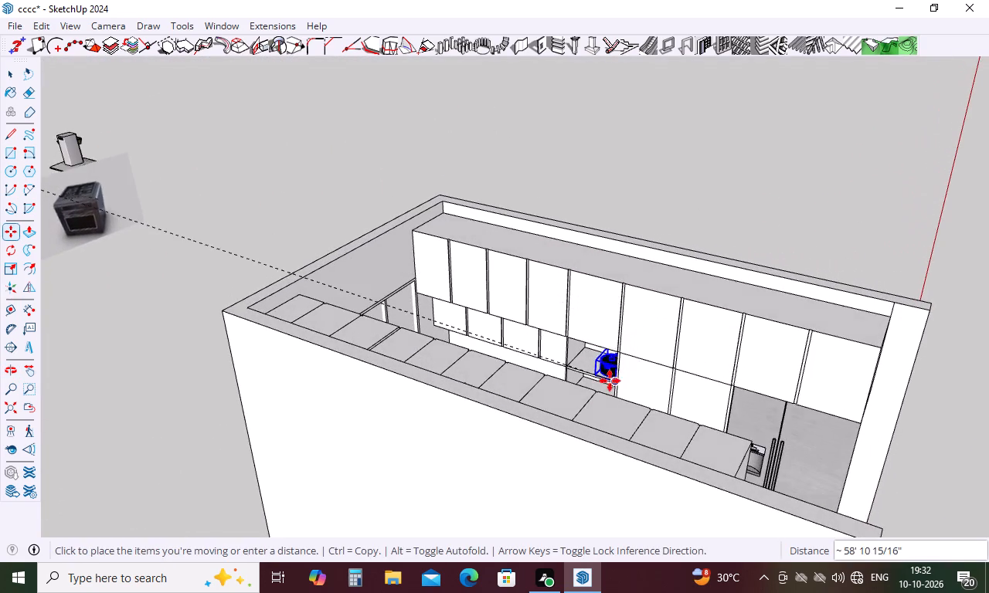
scroll(600, 378, up, 11)
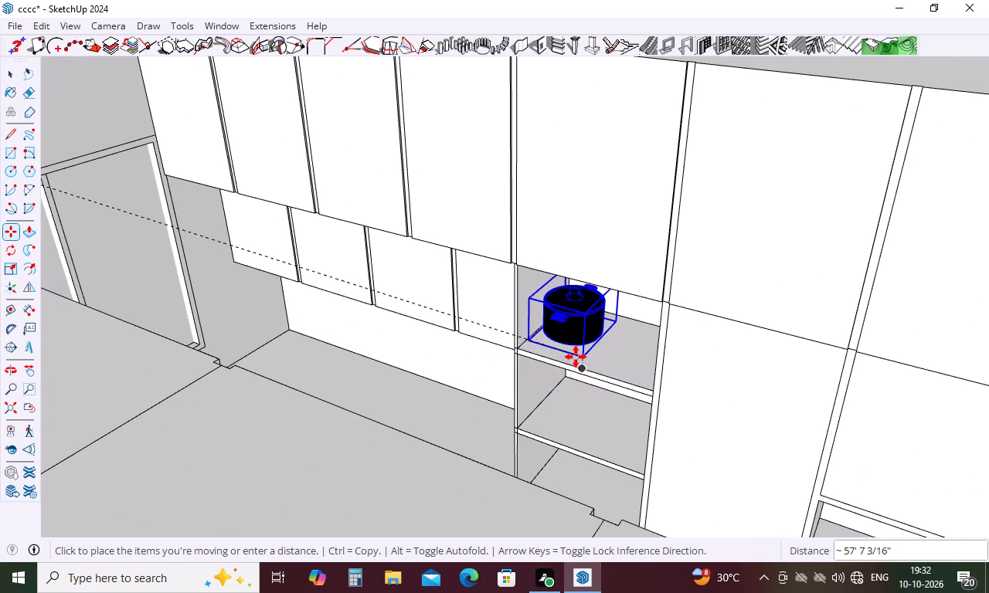
scroll(574, 355, up, 12)
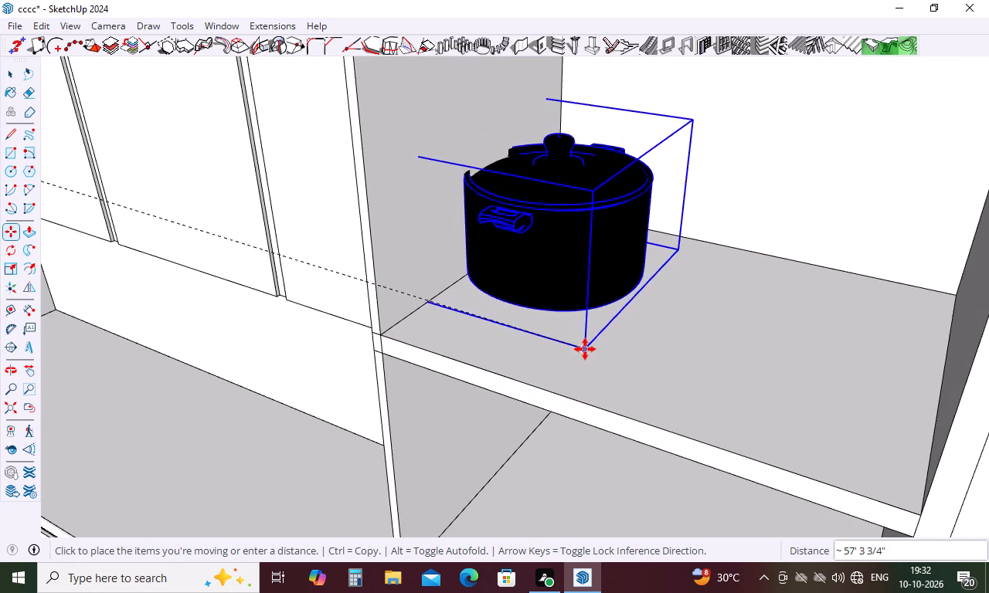
click(578, 395)
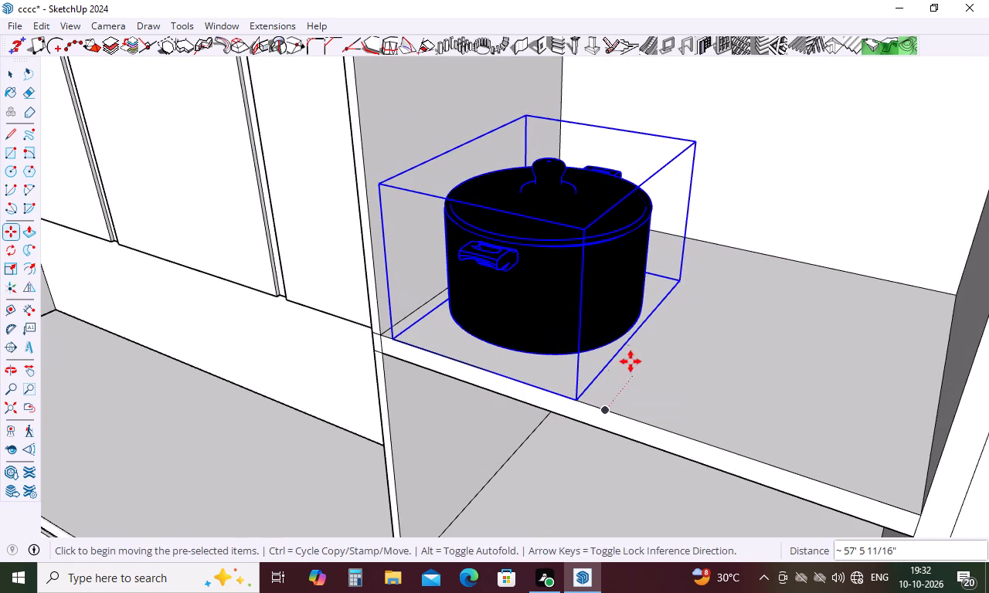
Copy the pot about 10 1/2" along the same open shelf so two pots stand side by side.
scroll(637, 336, down, 4)
scroll(586, 361, up, 6)
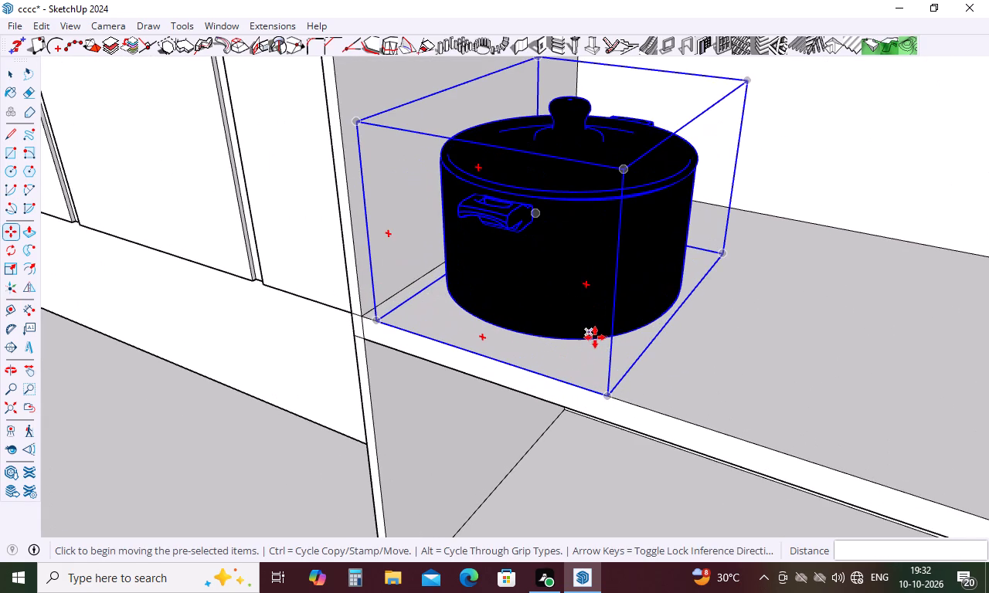
click(595, 337)
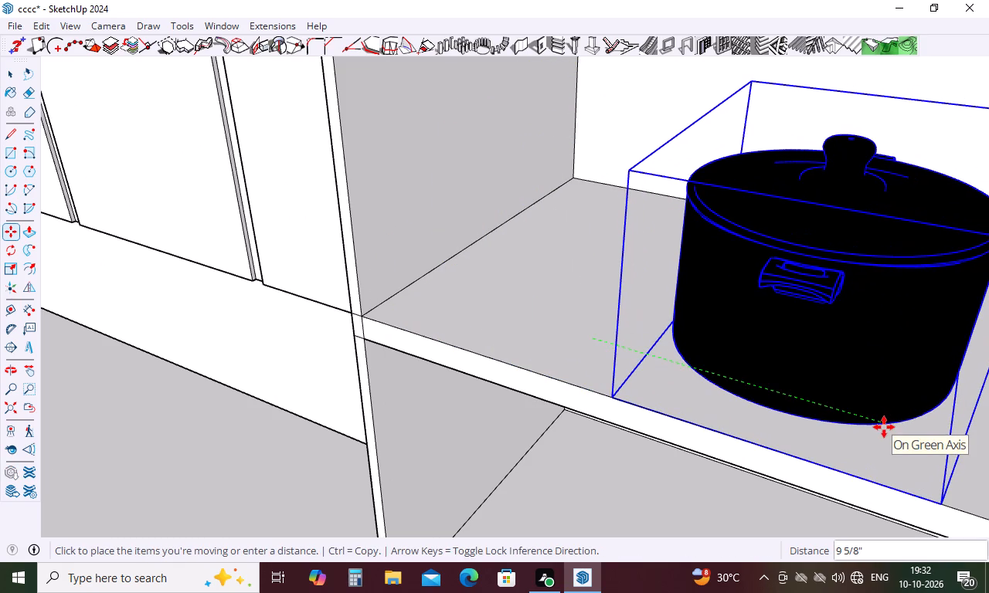
click(916, 444)
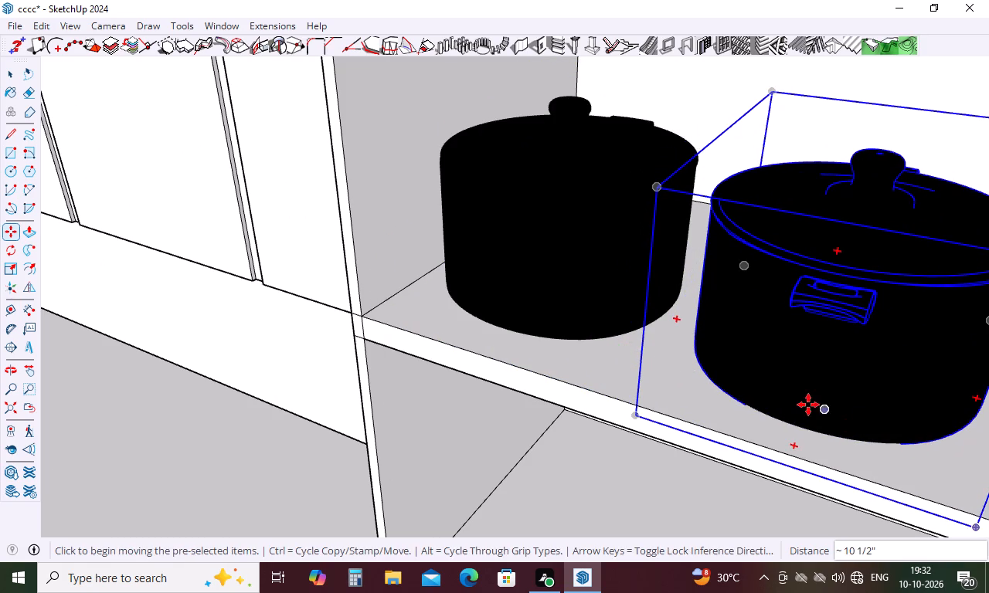
key(space)
click(315, 391)
scroll(412, 312, down, 6)
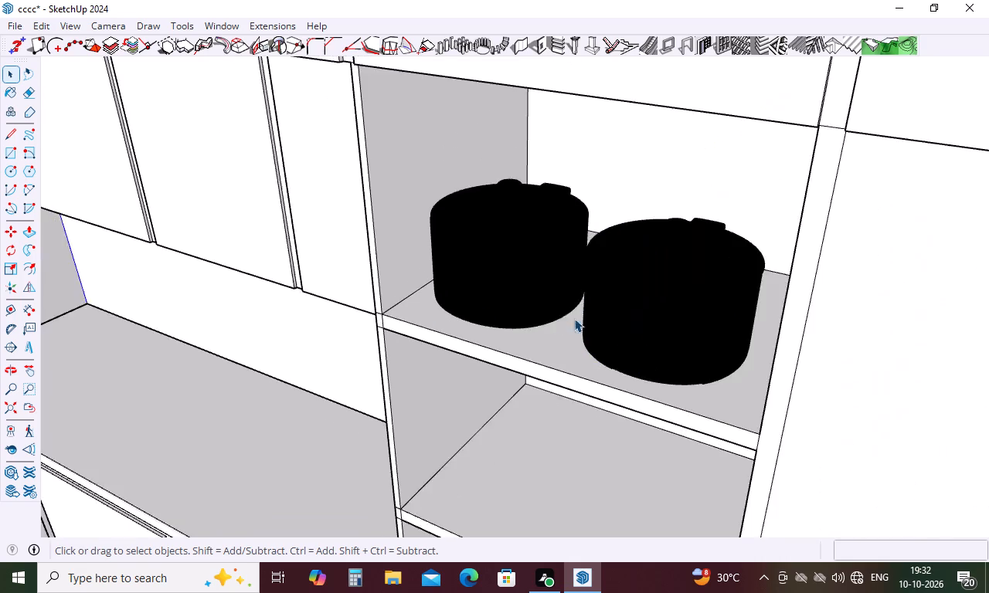
Examine the loose accessories and the compact shelved kitchen set beside the house for the next item to use.
middle_drag(574, 318, 699, 169)
scroll(698, 146, down, 17)
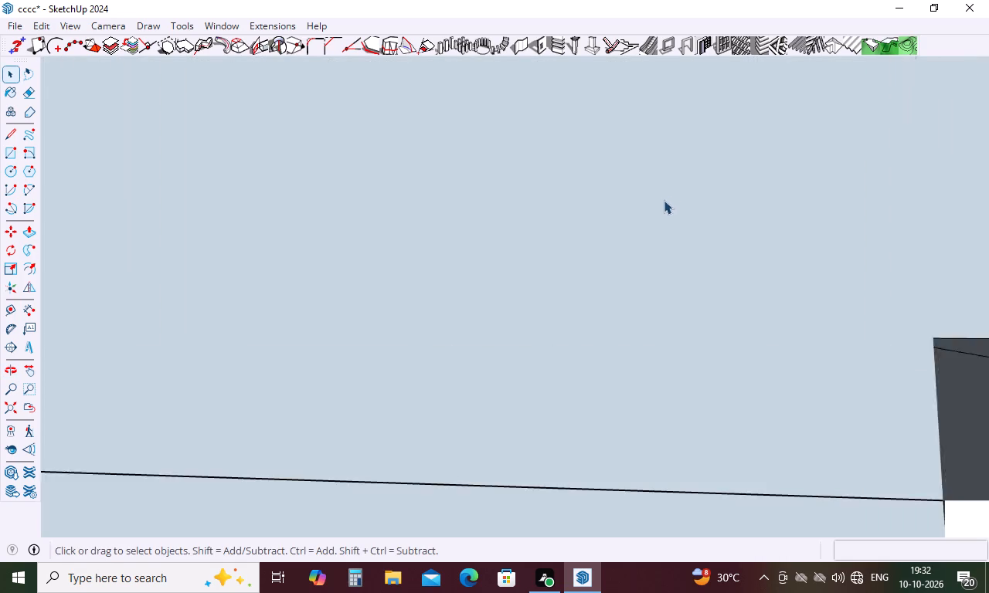
middle_drag(662, 201, 603, 334)
scroll(603, 334, down, 18)
scroll(602, 340, down, 3)
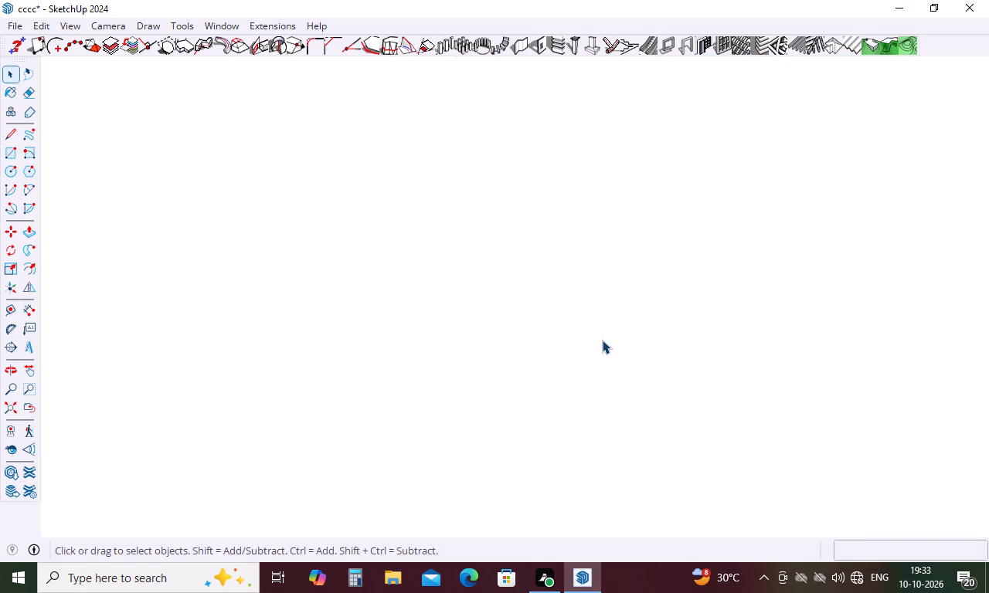
scroll(602, 340, down, 15)
scroll(601, 341, down, 17)
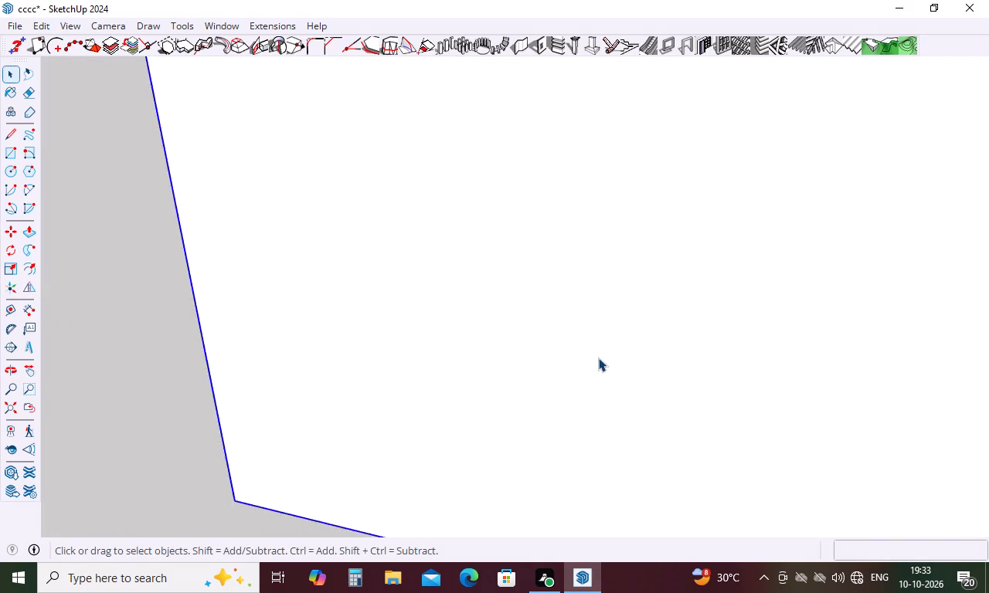
scroll(598, 357, down, 12)
scroll(598, 357, down, 12)
middle_drag(589, 374, 574, 398)
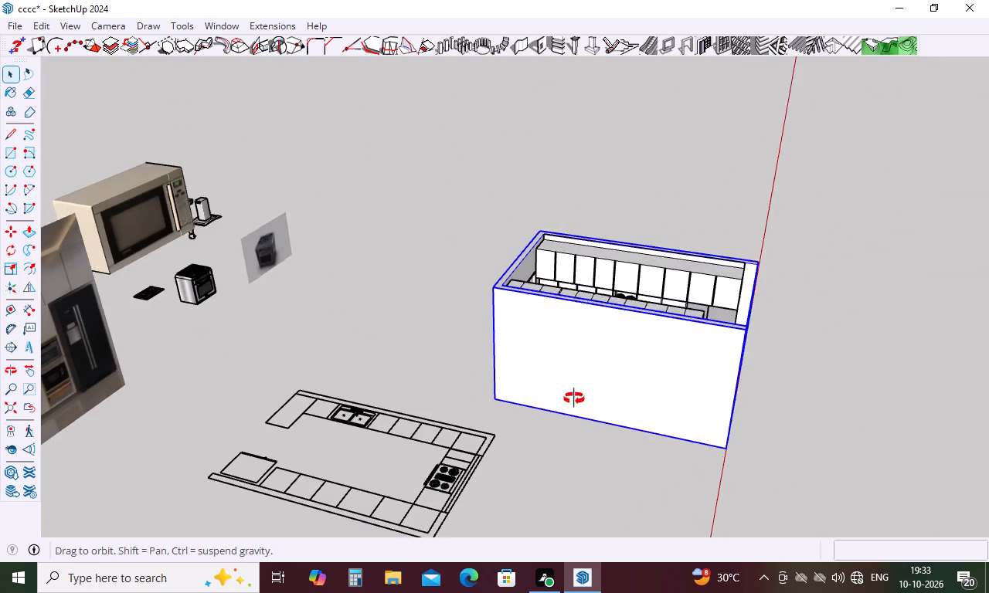
middle_drag(574, 398, 431, 469)
scroll(329, 86, up, 6)
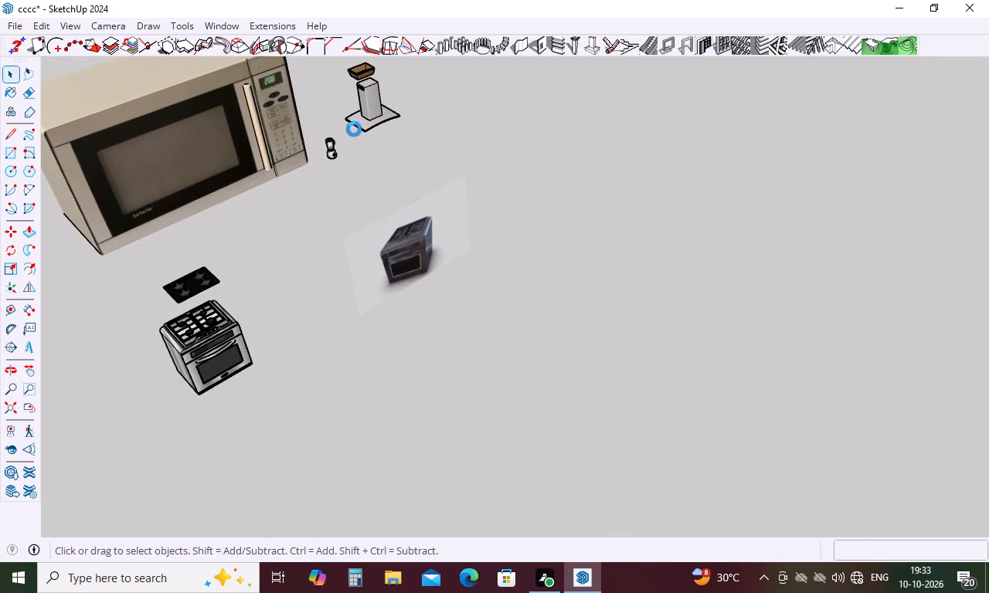
scroll(396, 246, down, 11)
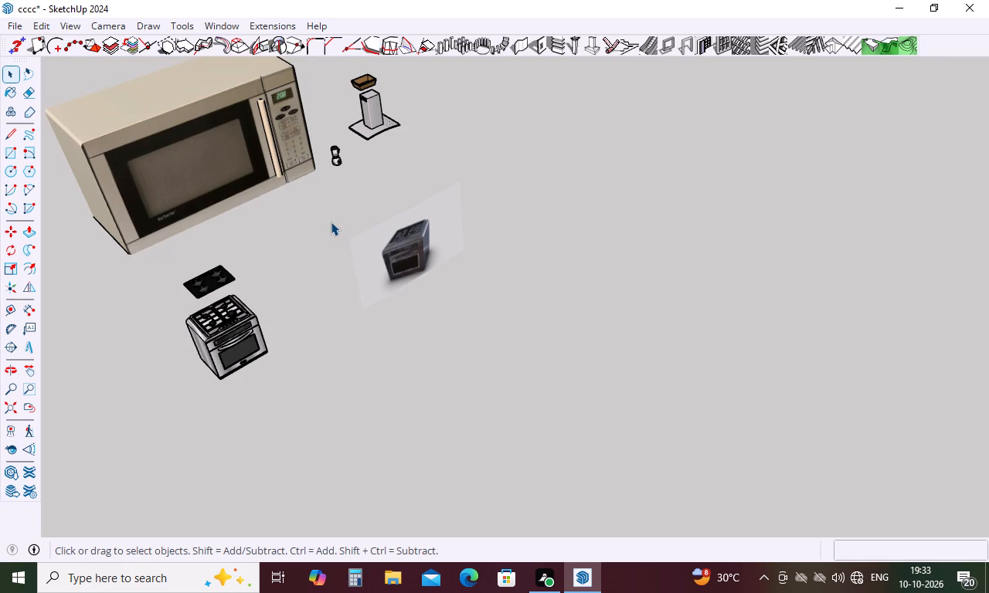
scroll(386, 274, down, 17)
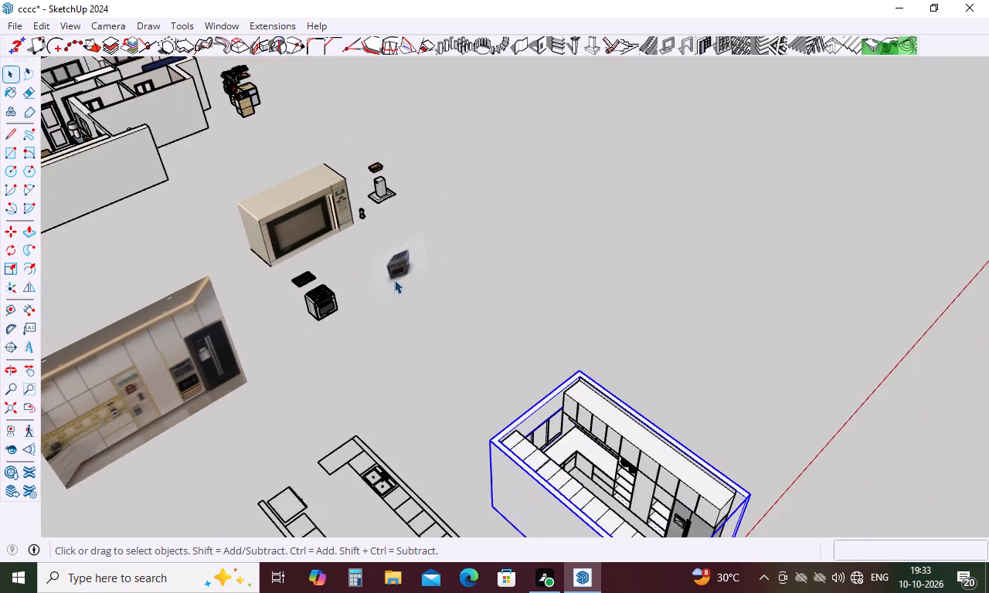
scroll(394, 280, down, 11)
scroll(281, 106, up, 6)
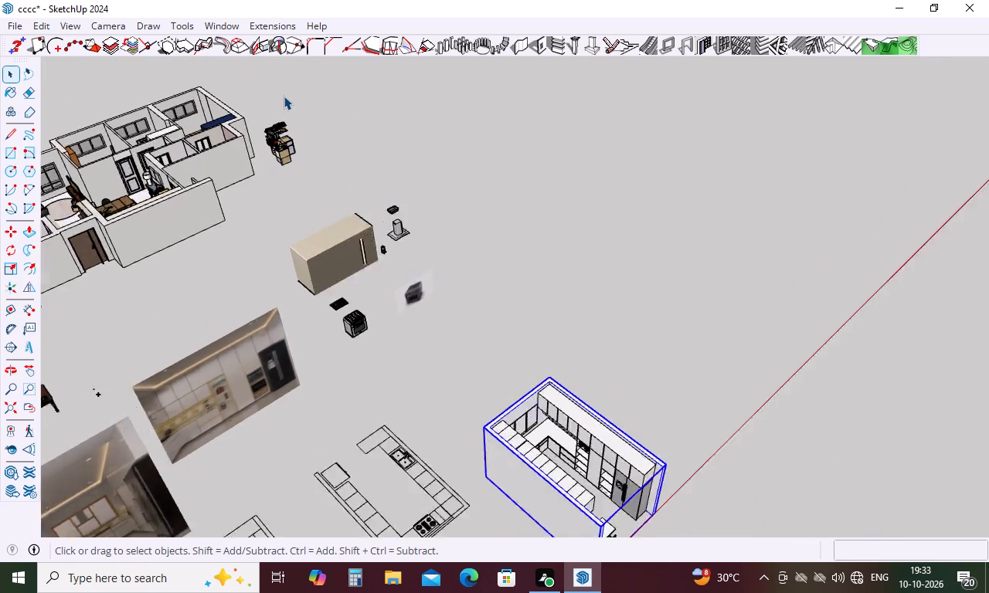
scroll(284, 96, up, 13)
scroll(262, 168, up, 15)
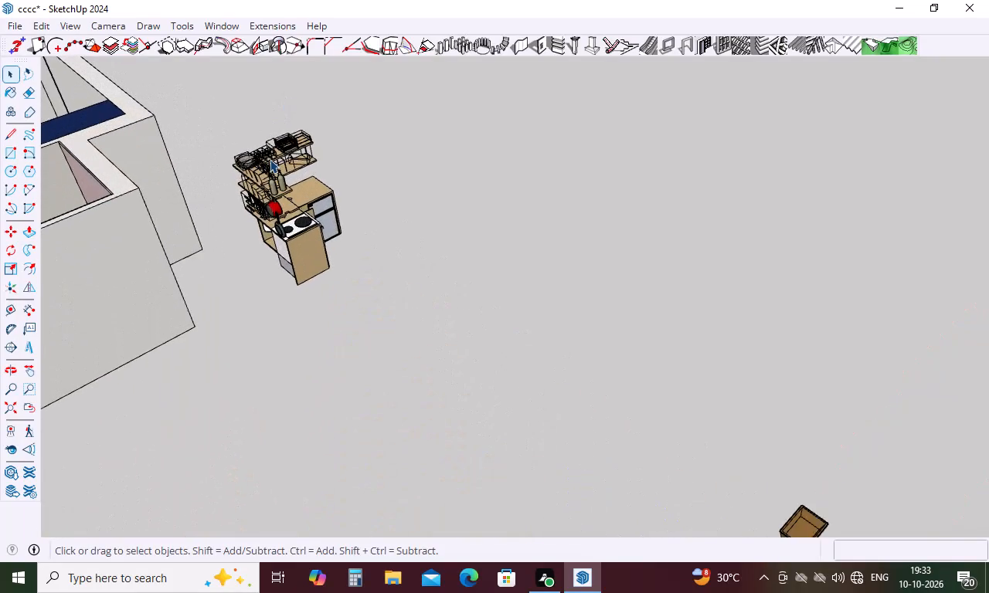
scroll(270, 159, up, 19)
scroll(320, 241, up, 6)
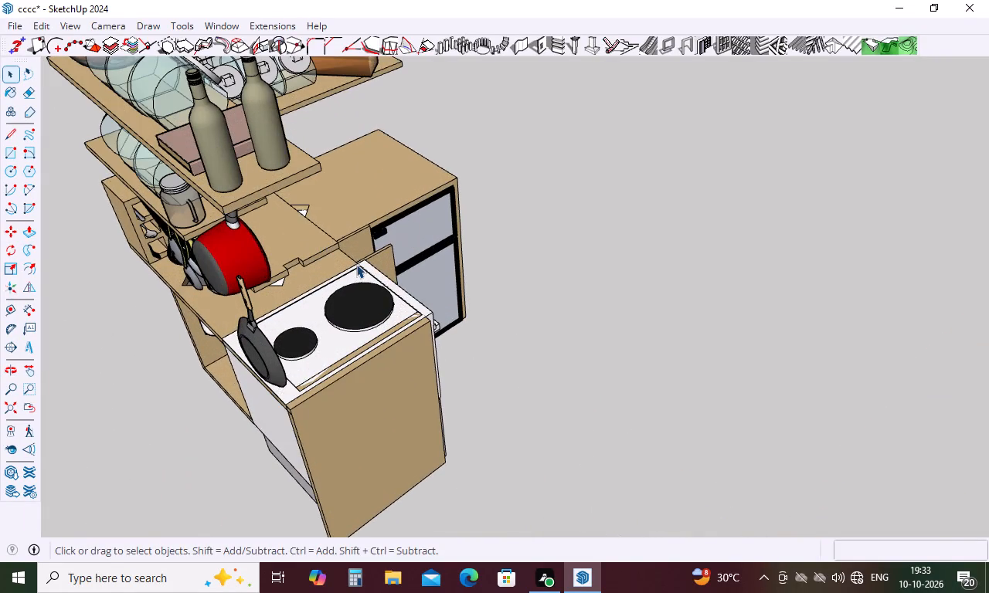
scroll(356, 264, down, 6)
middle_drag(356, 264, 233, 304)
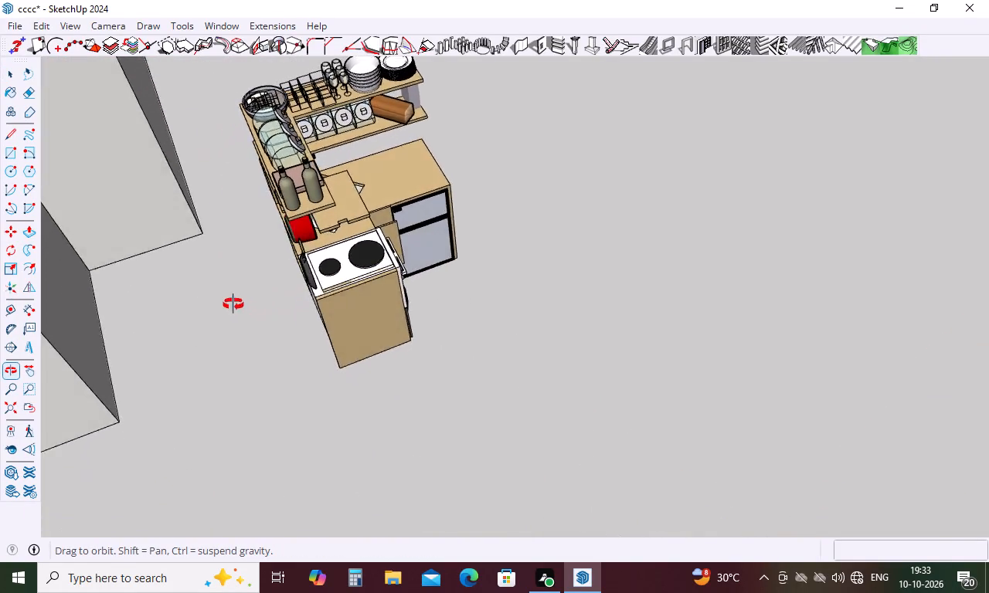
middle_drag(233, 304, 77, 251)
scroll(77, 251, up, 1)
scroll(237, 269, down, 4)
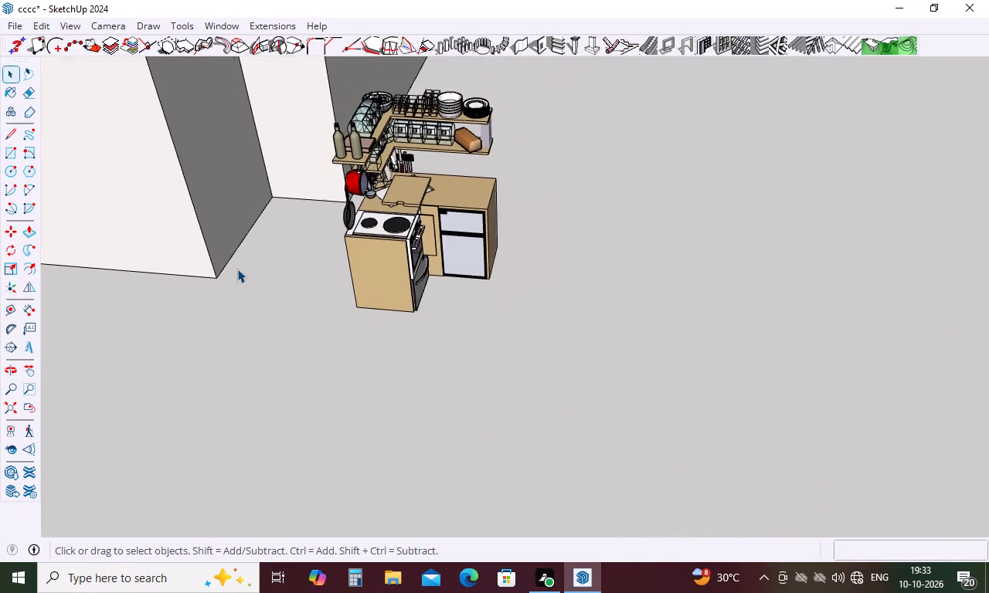
scroll(395, 124, up, 18)
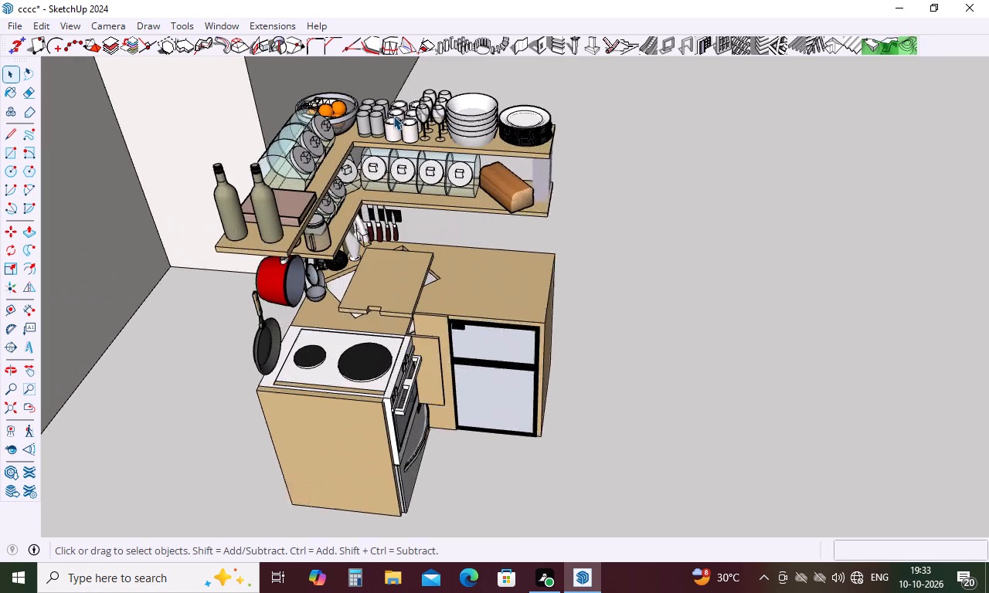
scroll(412, 212, up, 5)
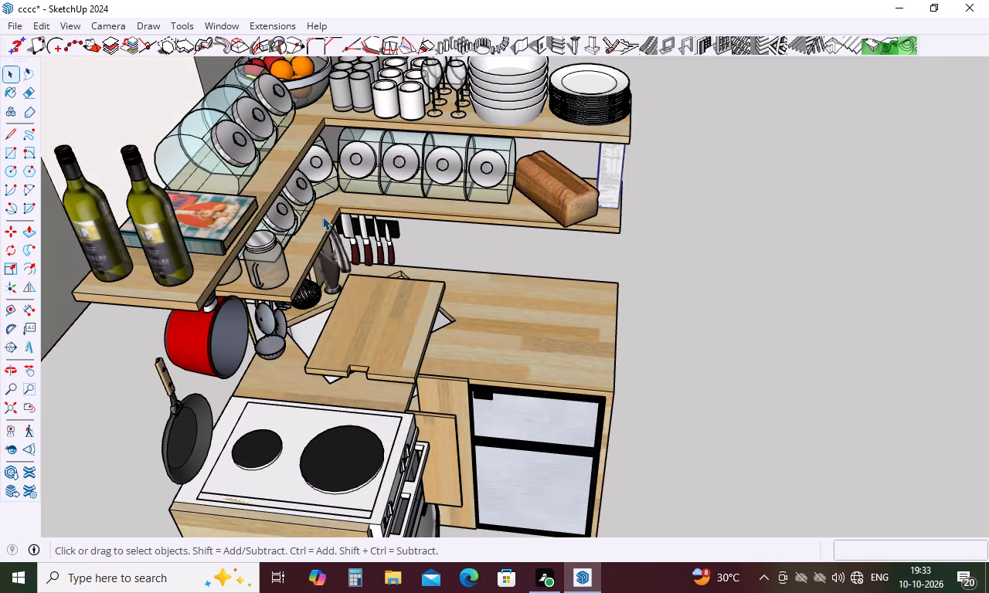
scroll(363, 256, down, 4)
middle_drag(363, 256, 383, 192)
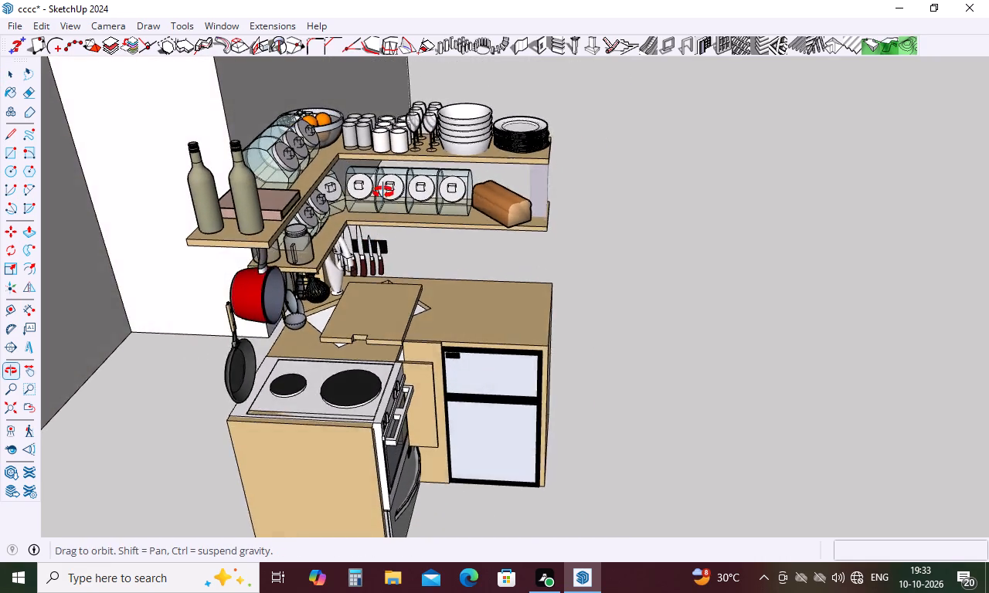
middle_drag(383, 192, 380, 274)
scroll(380, 273, up, 1)
Copy the fruit bowl from the top shelf of the compact shelved kitchen set to the clipboard, then close the set.
click(320, 117)
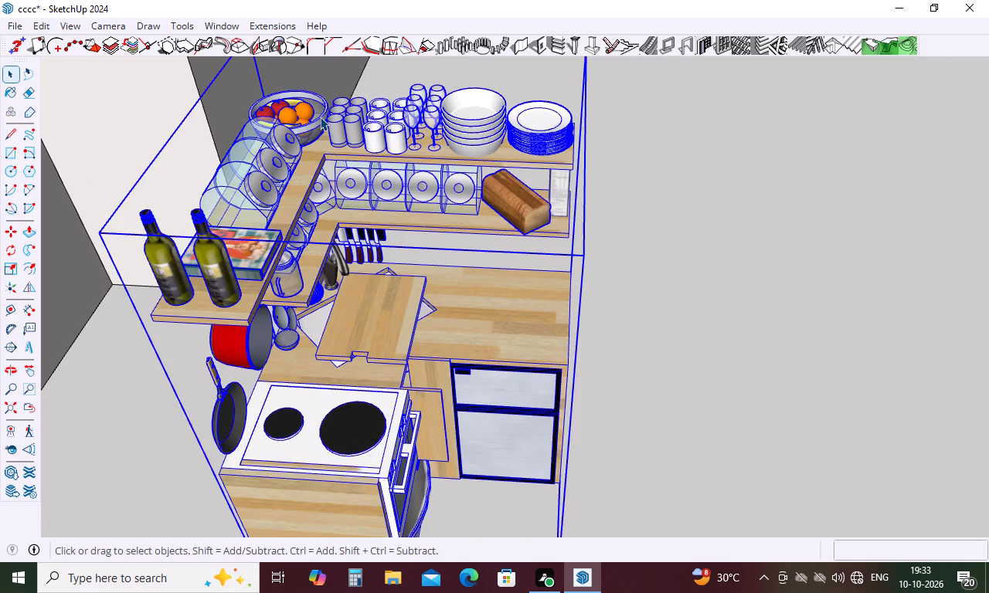
double_click(320, 117)
click(320, 117)
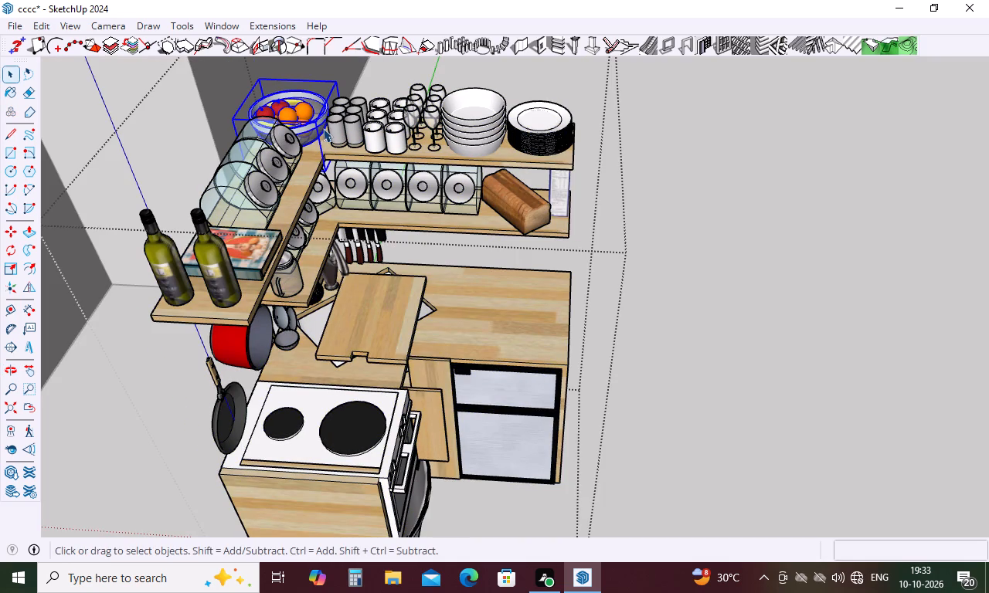
key(m)
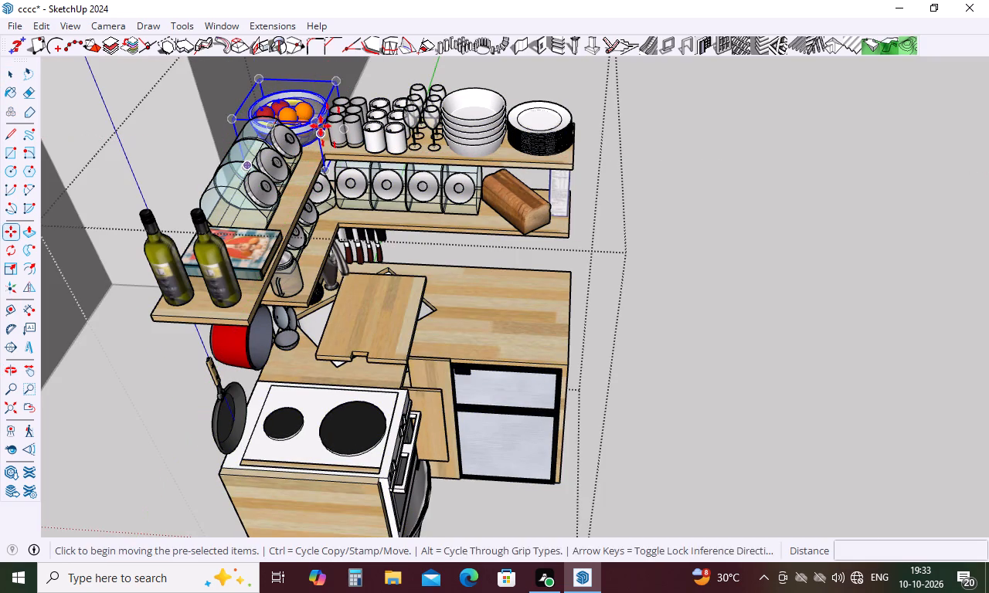
click(318, 122)
scroll(459, 126, down, 11)
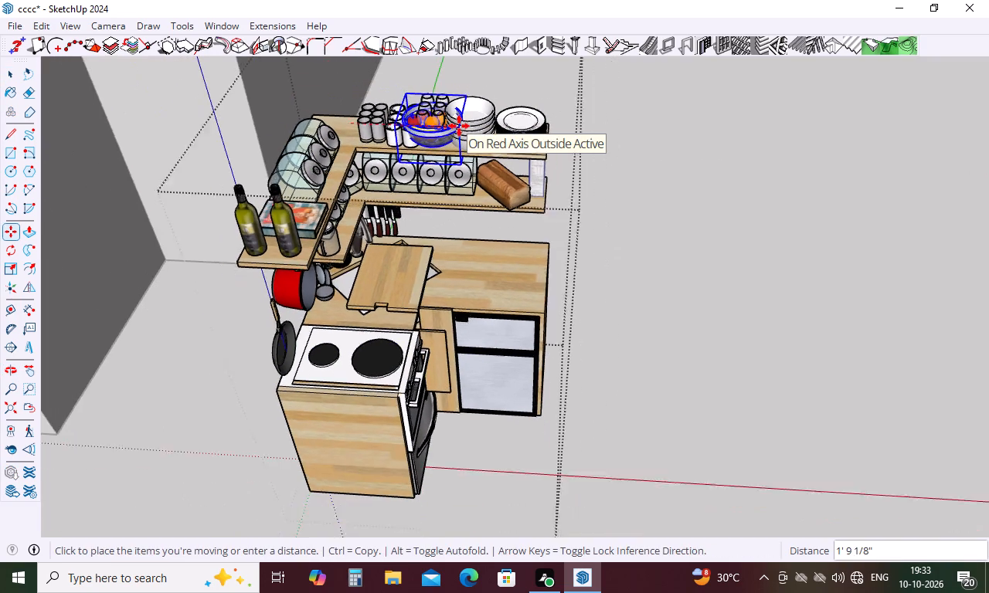
scroll(459, 126, down, 19)
scroll(460, 127, down, 8)
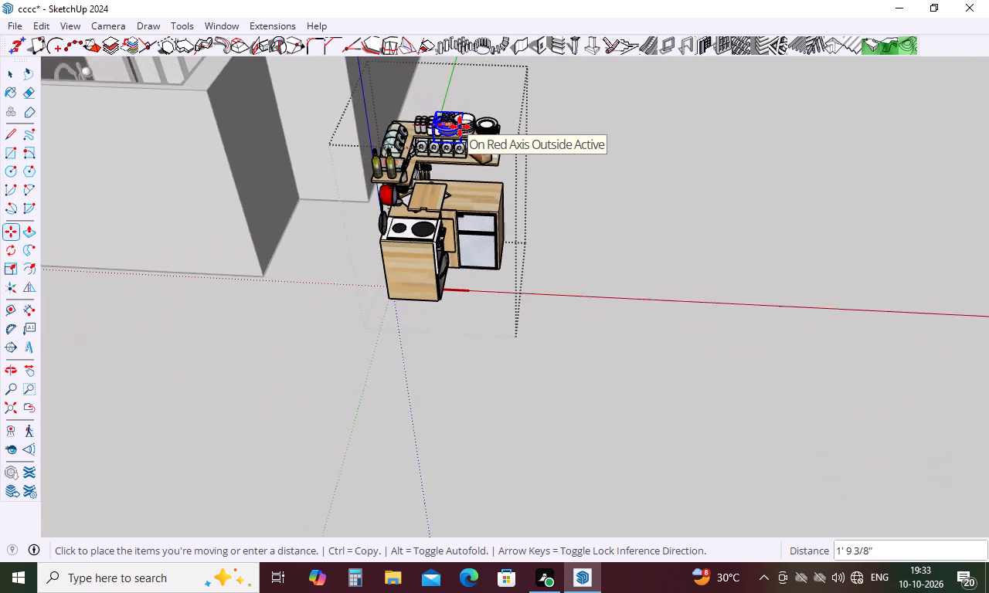
scroll(460, 127, down, 16)
scroll(460, 127, down, 12)
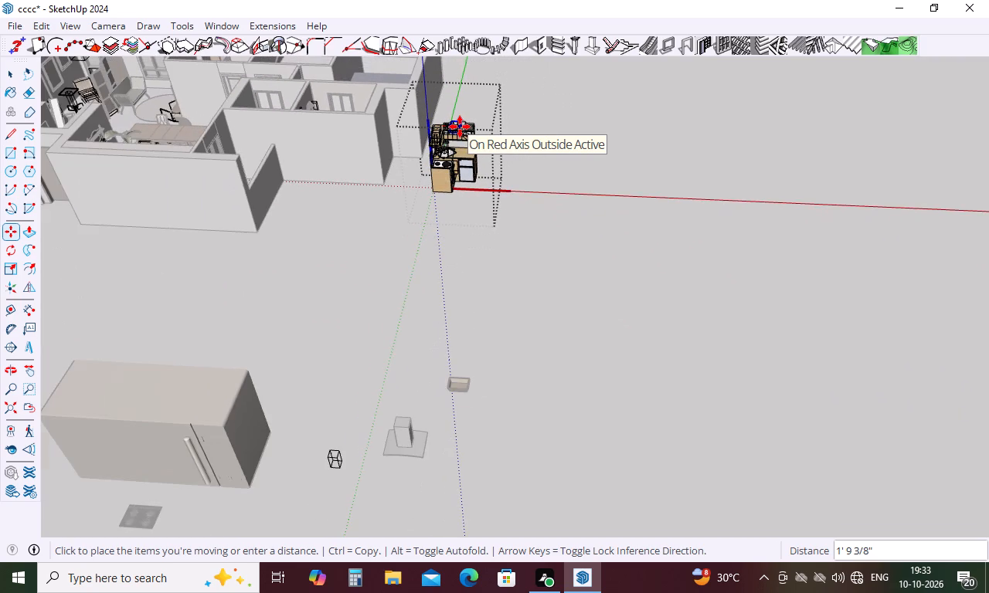
scroll(460, 127, down, 5)
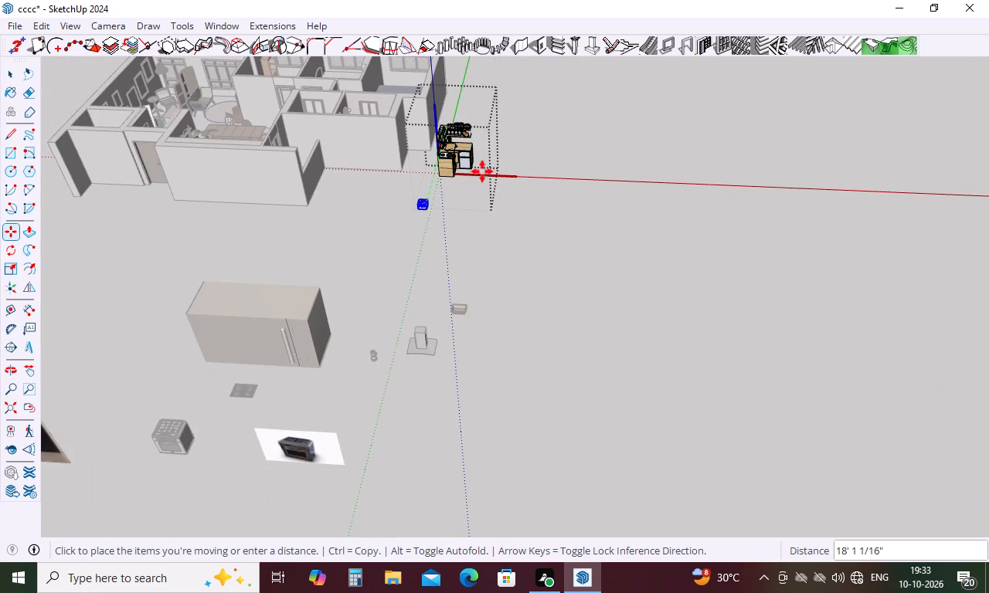
middle_drag(451, 236, 265, 271)
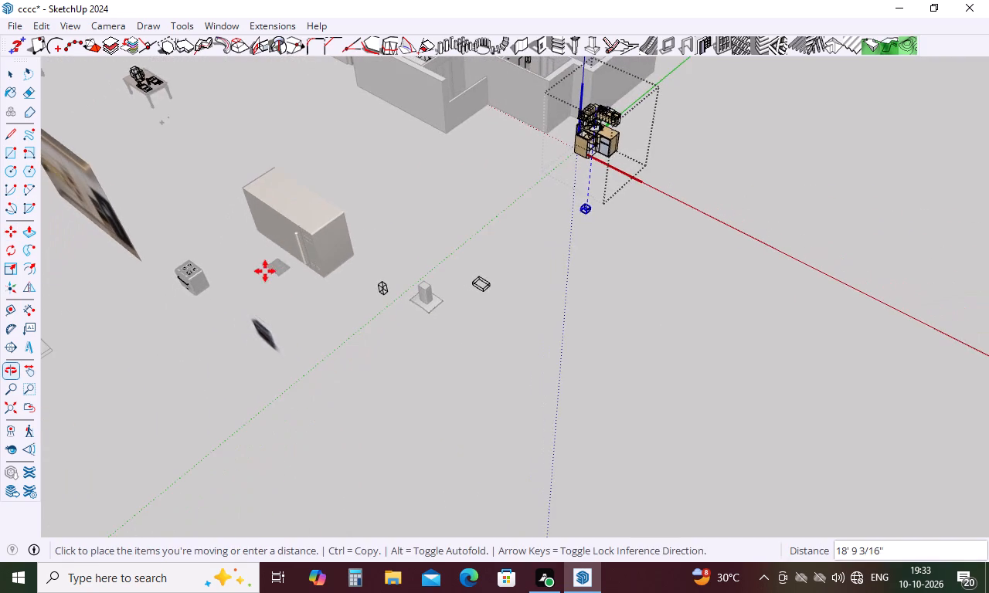
scroll(264, 270, down, 5)
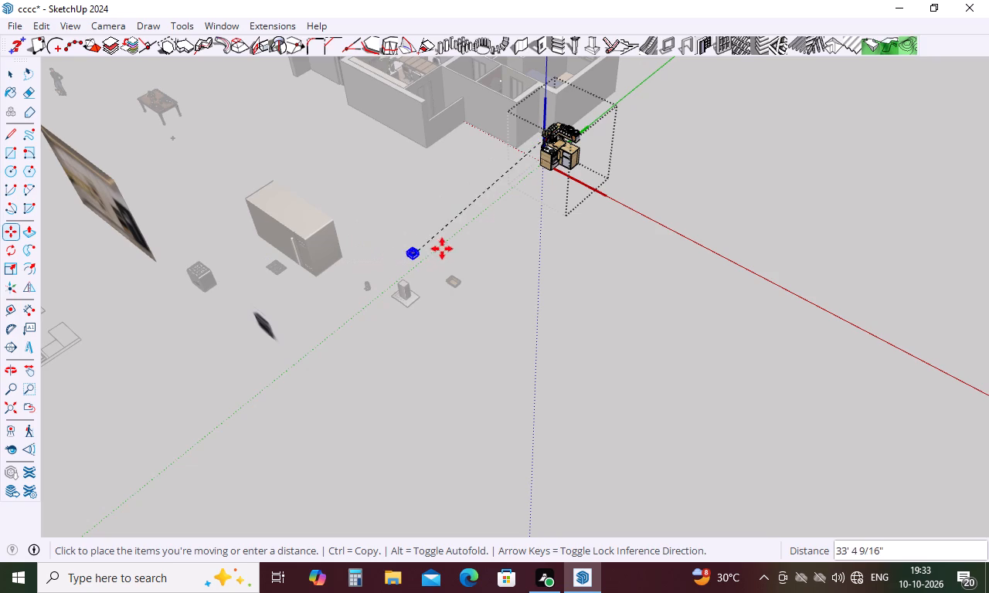
key(ctrl+c)
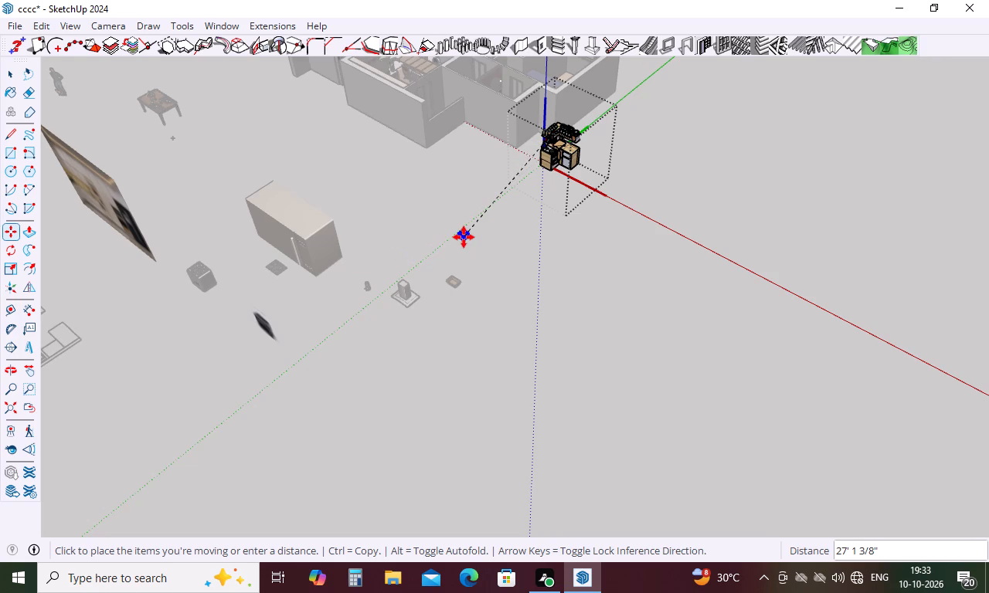
key(space)
scroll(534, 240, down, 4)
middle_drag(631, 212, 550, 251)
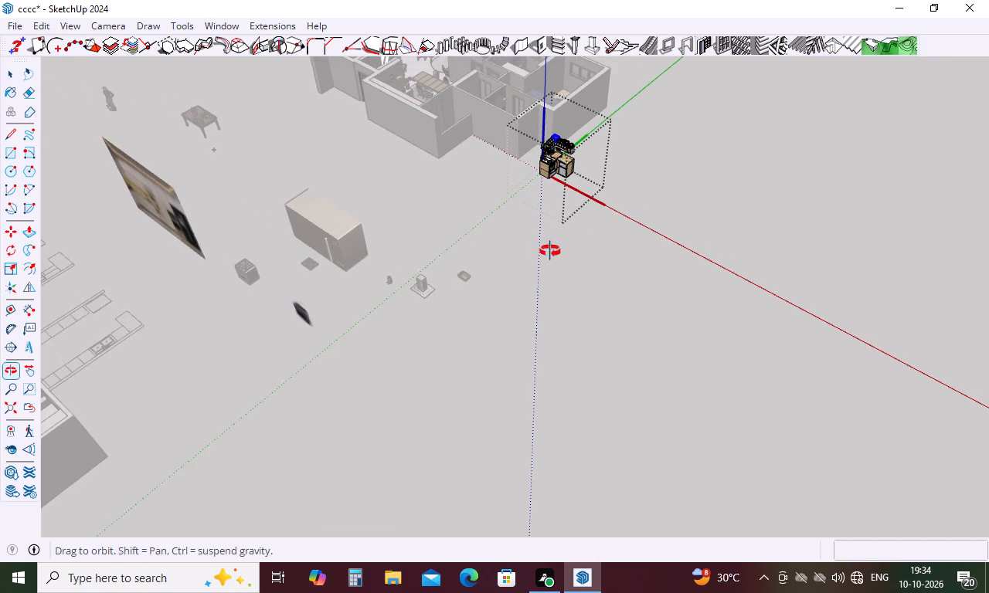
middle_drag(550, 251, 501, 251)
key(space)
click(522, 276)
Paste the fruit bowl onto the breakfast counter behind the chairs in the 3D kitchen, at the counter's wall-side front corner.
scroll(467, 250, down, 5)
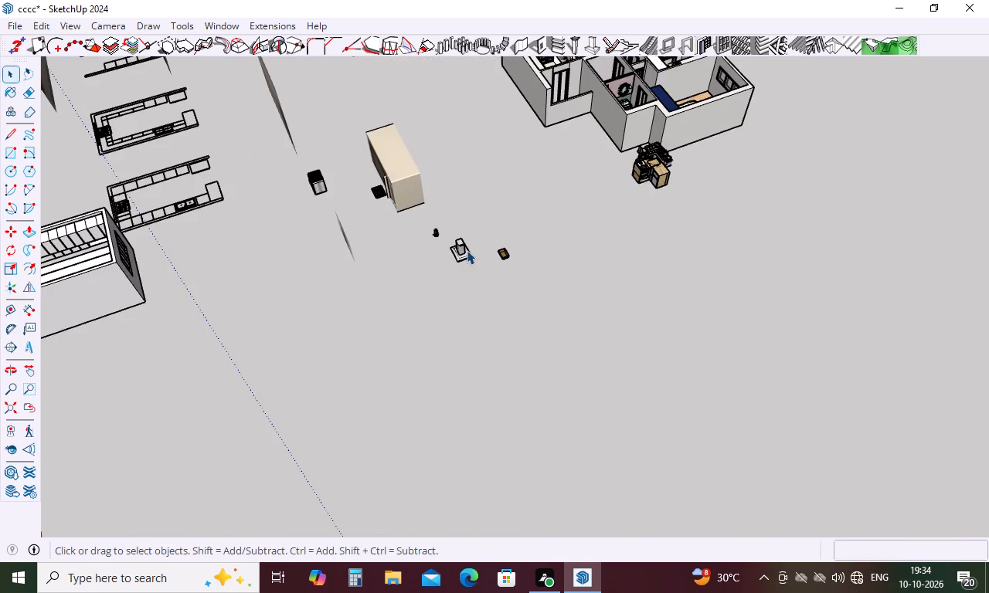
middle_drag(481, 259, 764, 103)
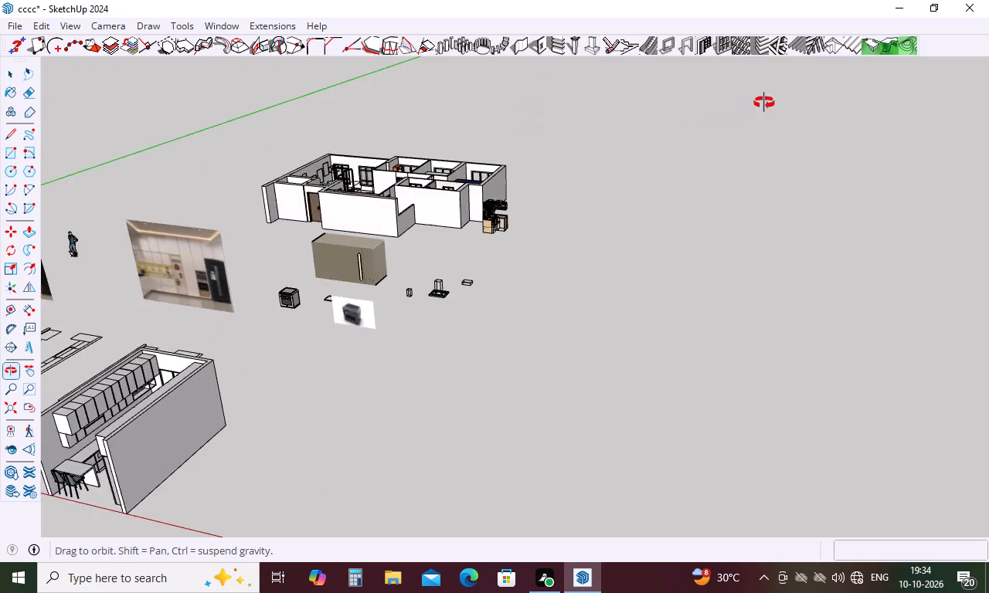
middle_drag(764, 103, 764, 110)
scroll(601, 284, down, 7)
middle_drag(389, 400, 477, 391)
scroll(400, 399, up, 6)
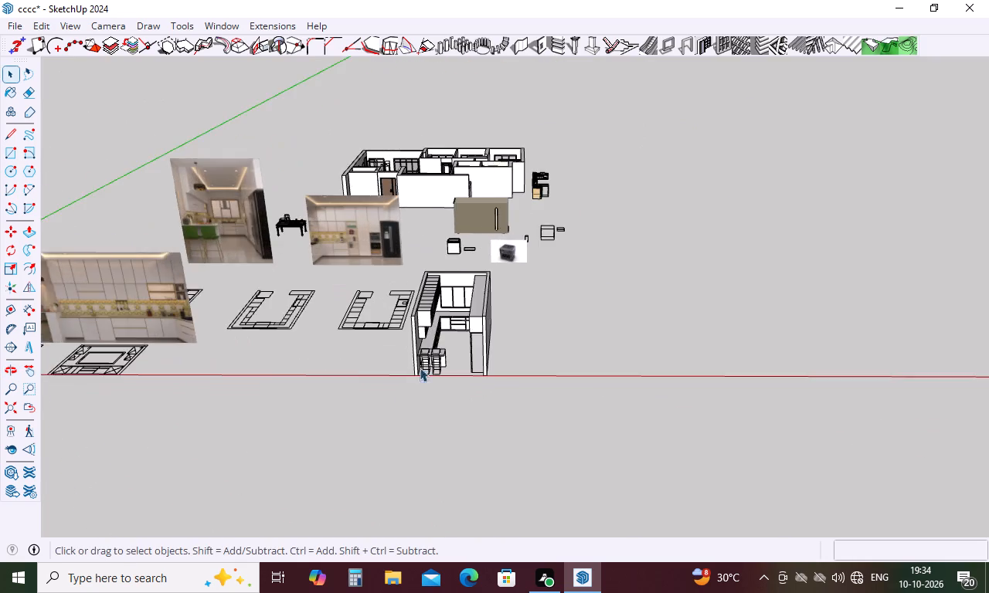
scroll(420, 368, up, 16)
key(ctrl+v)
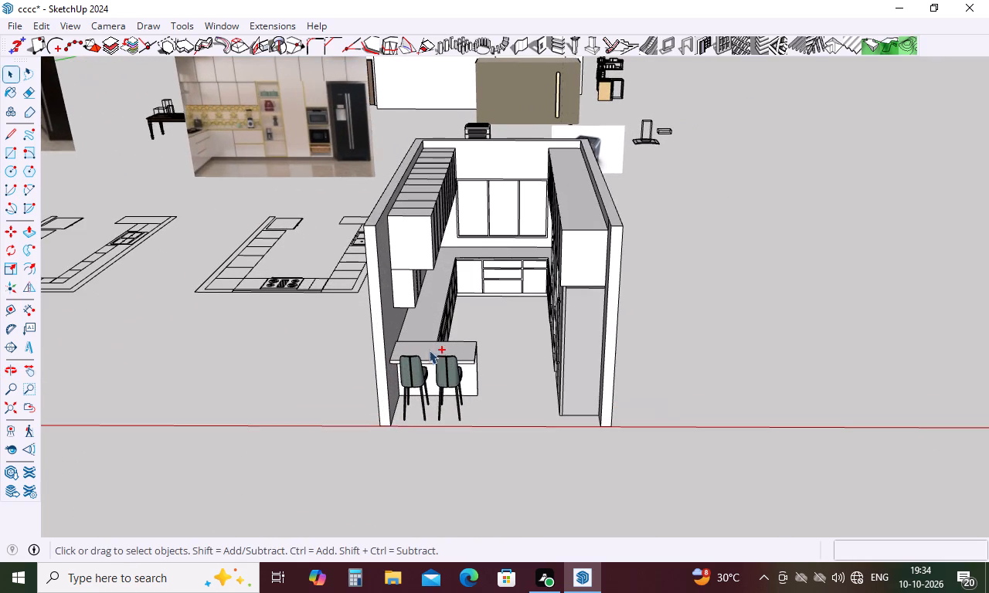
scroll(423, 349, up, 15)
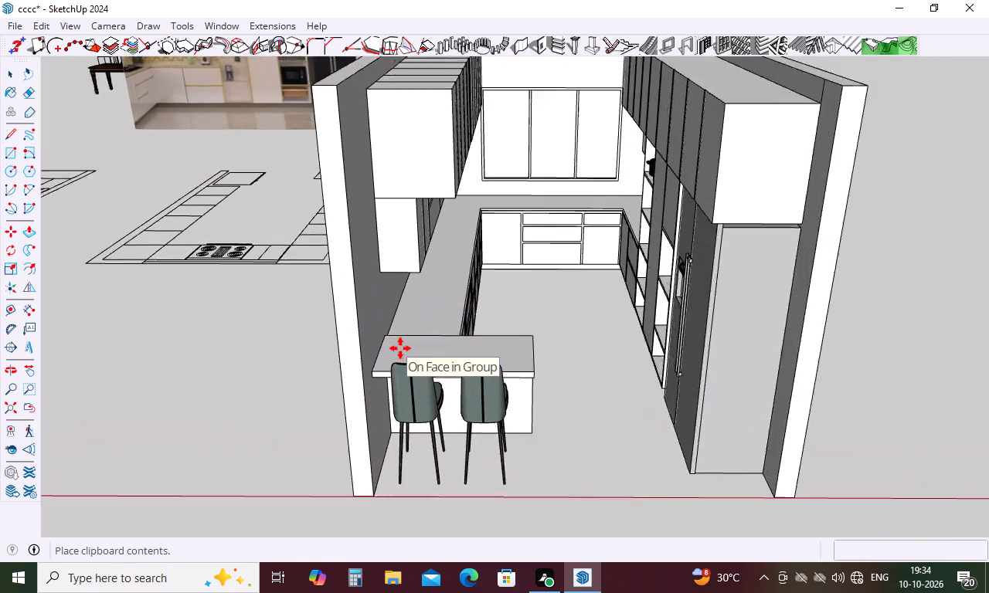
scroll(400, 348, up, 13)
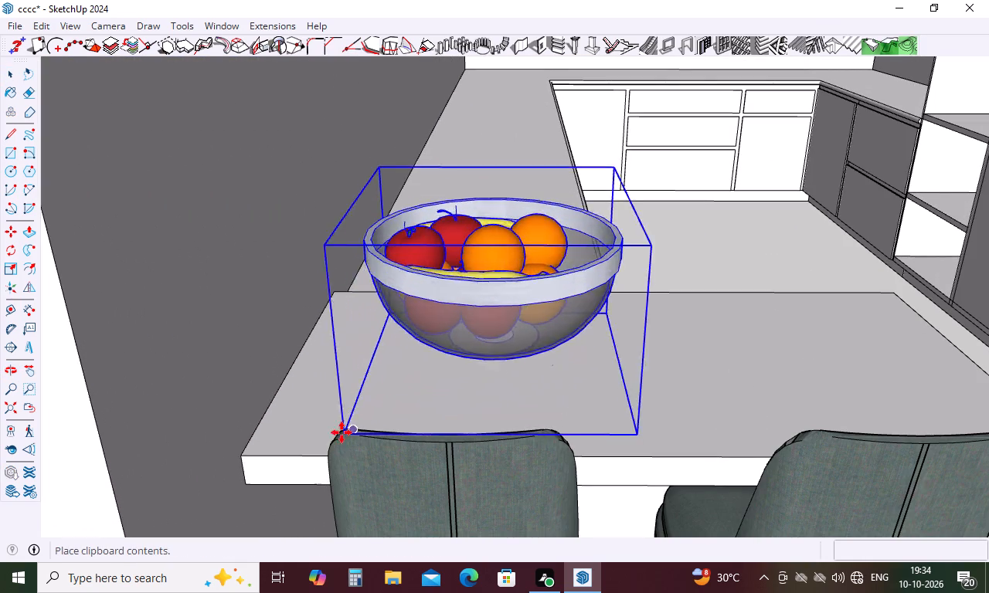
click(242, 456)
Move the fruit bowl about 10 1/2" along the breakfast counter, away from the side wall.
scroll(444, 349, up, 4)
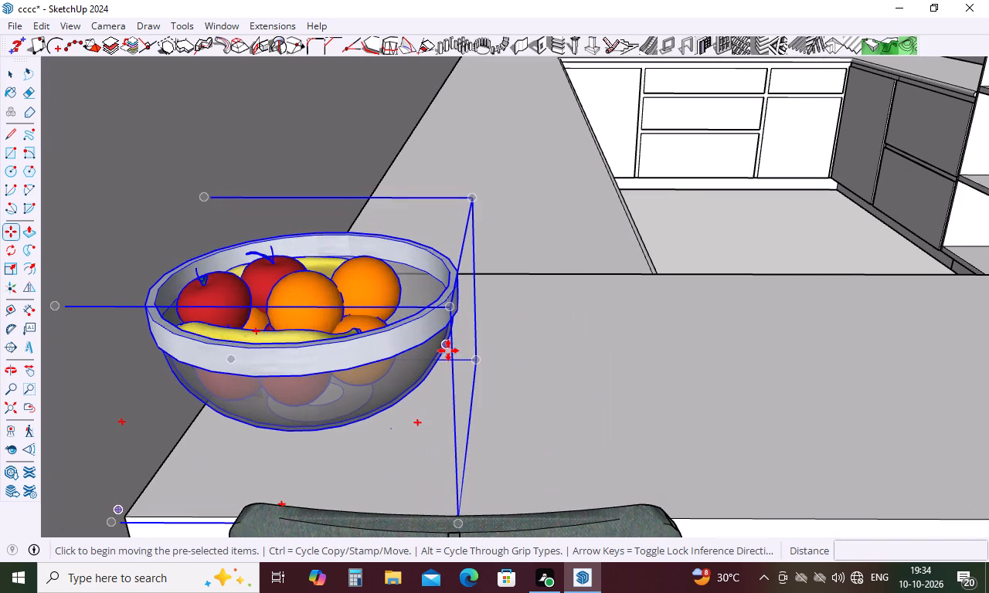
key(m)
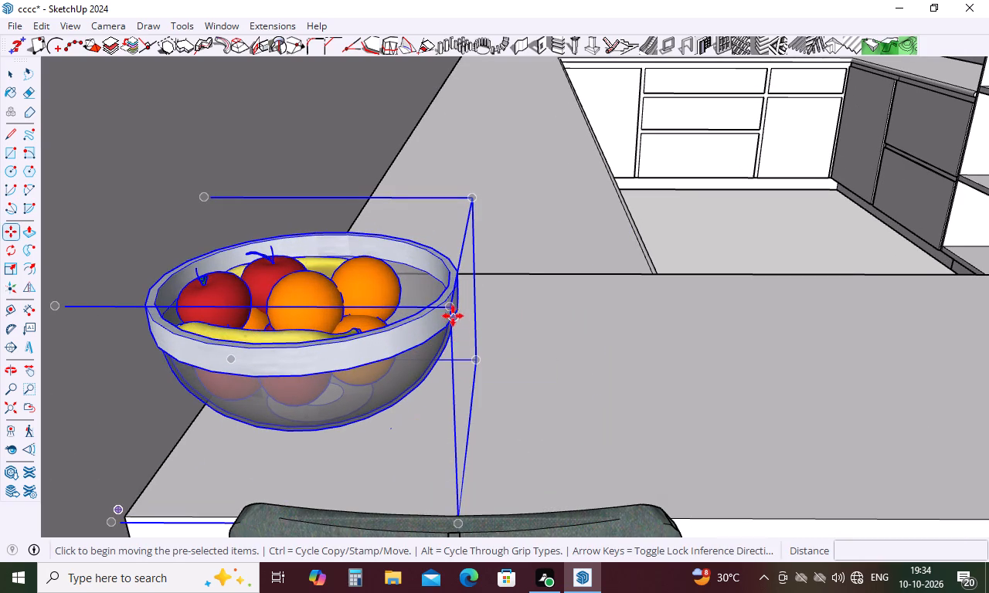
click(452, 309)
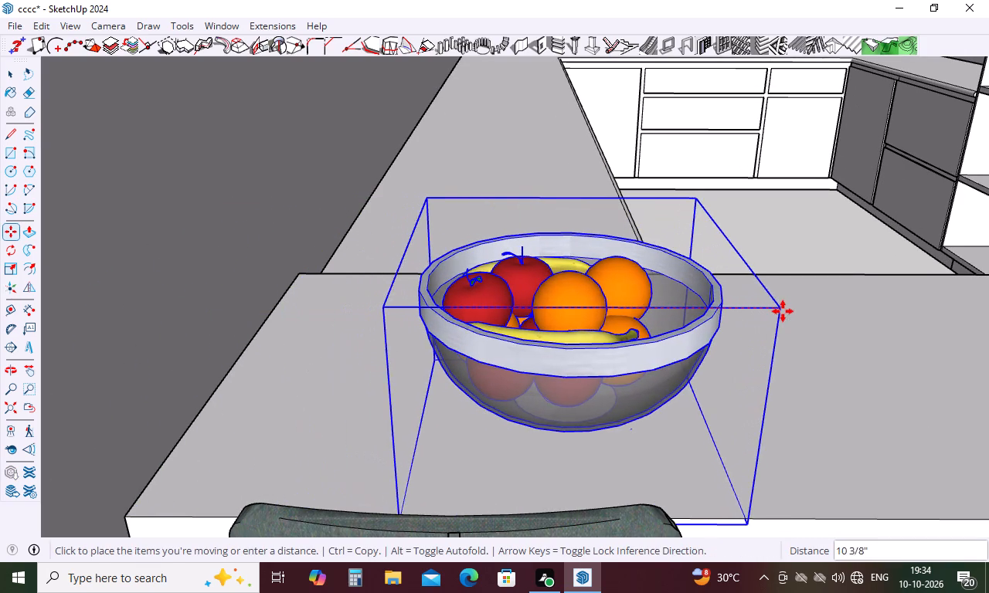
click(789, 311)
scroll(417, 281, down, 12)
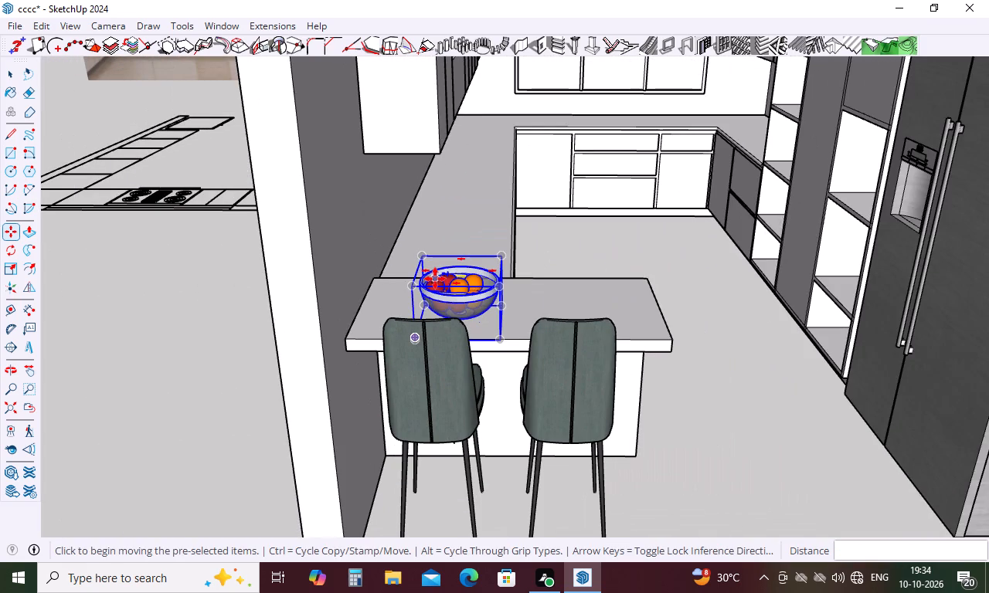
key(space)
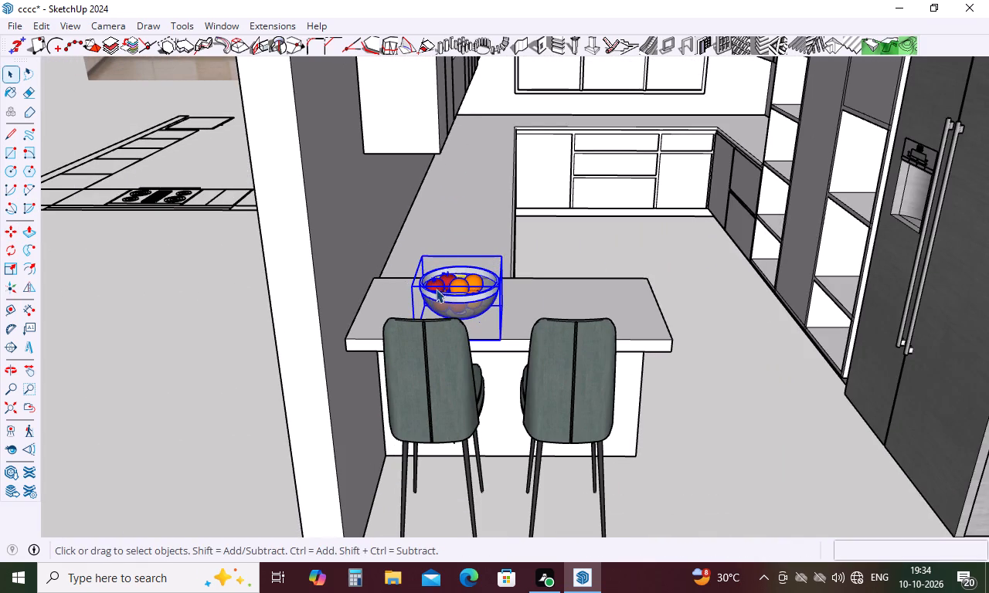
Scale the fruit bowl down in stages, its height by 0.82 and 0.85 and its width by about 0.7 and 0.86.
scroll(410, 324, down, 3)
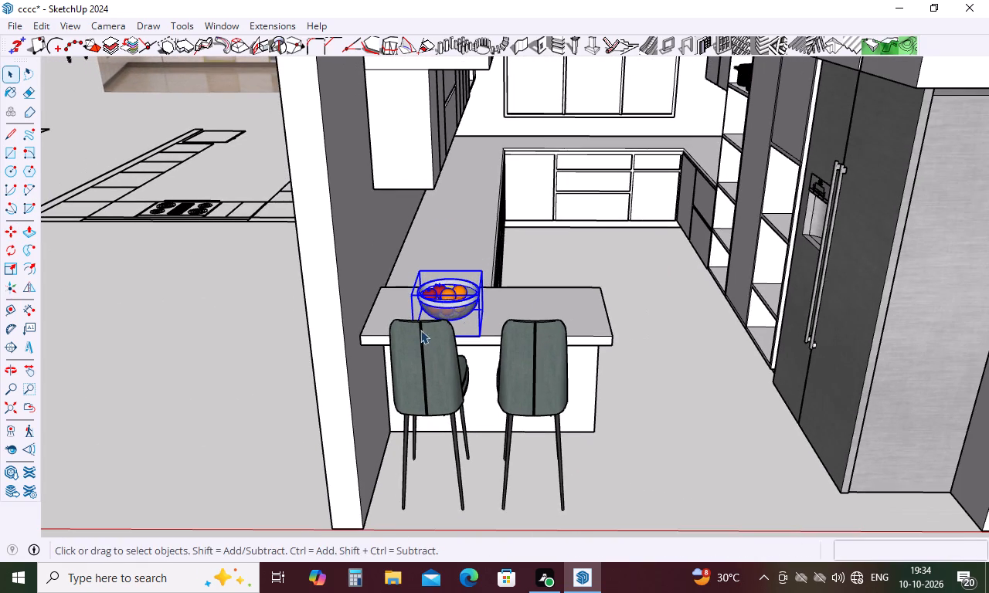
middle_click(427, 335)
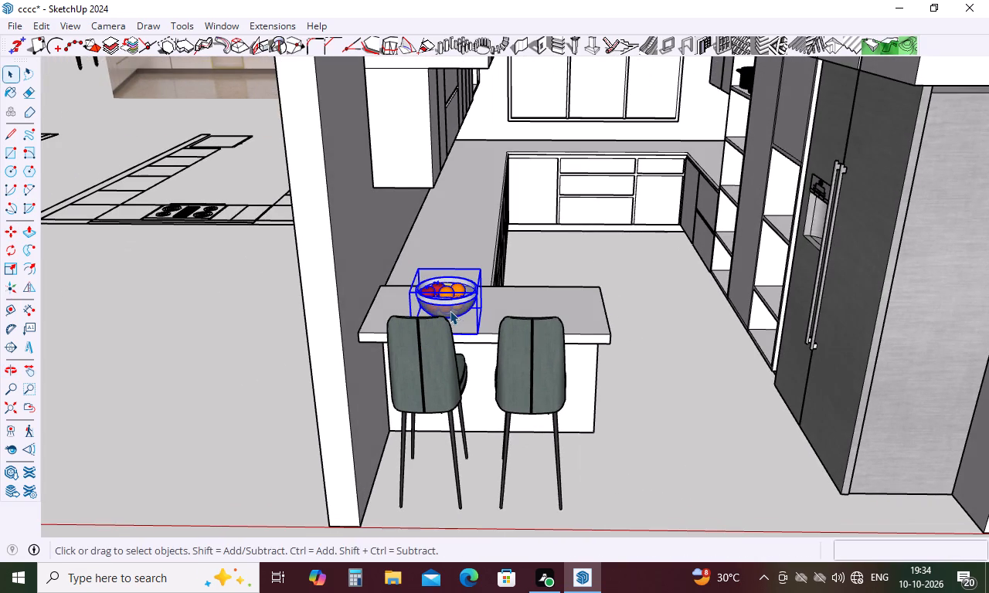
key(s)
scroll(453, 298, up, 17)
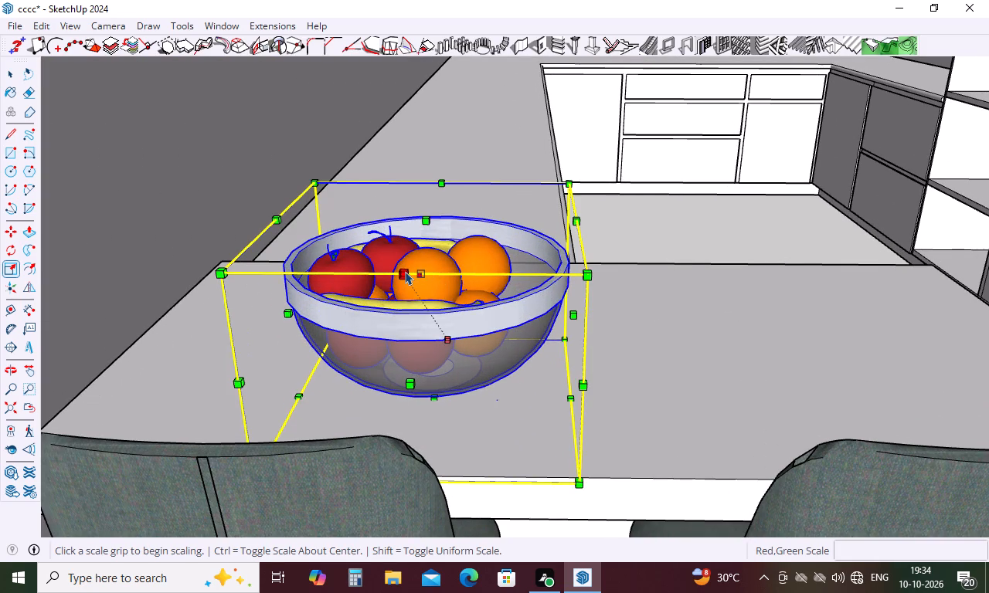
click(406, 271)
click(407, 313)
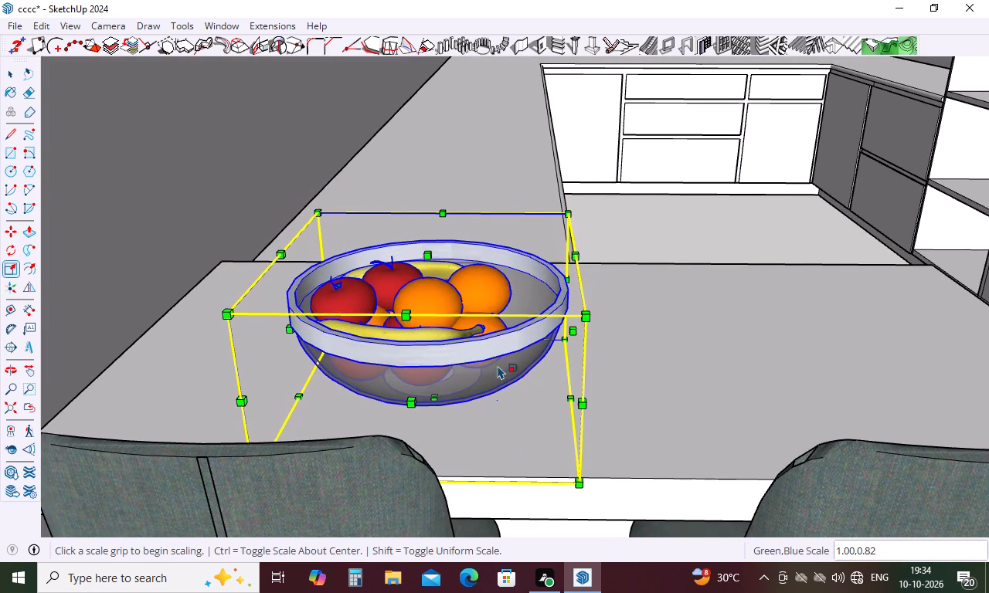
click(586, 406)
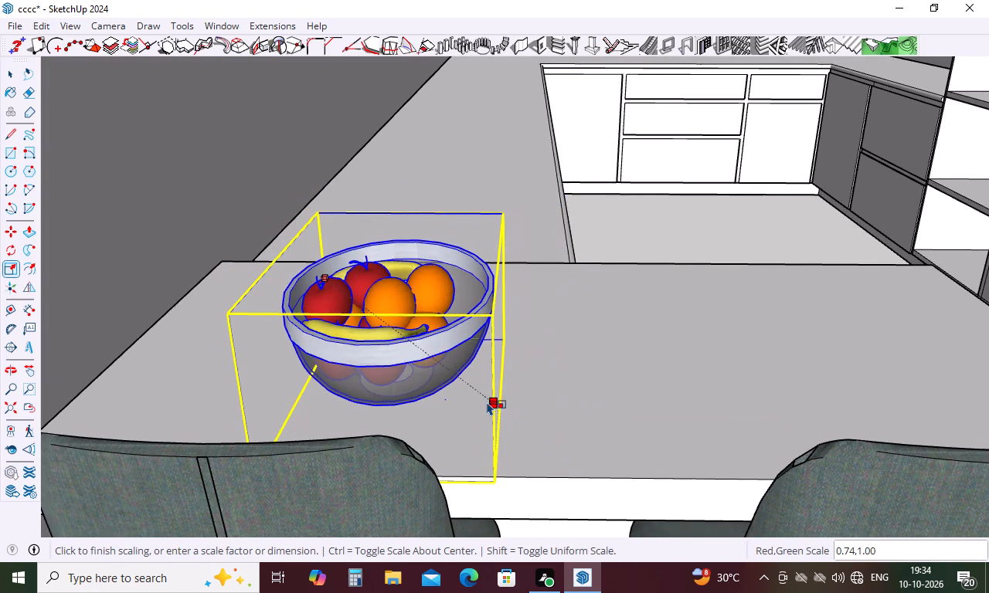
click(484, 401)
click(354, 313)
click(355, 346)
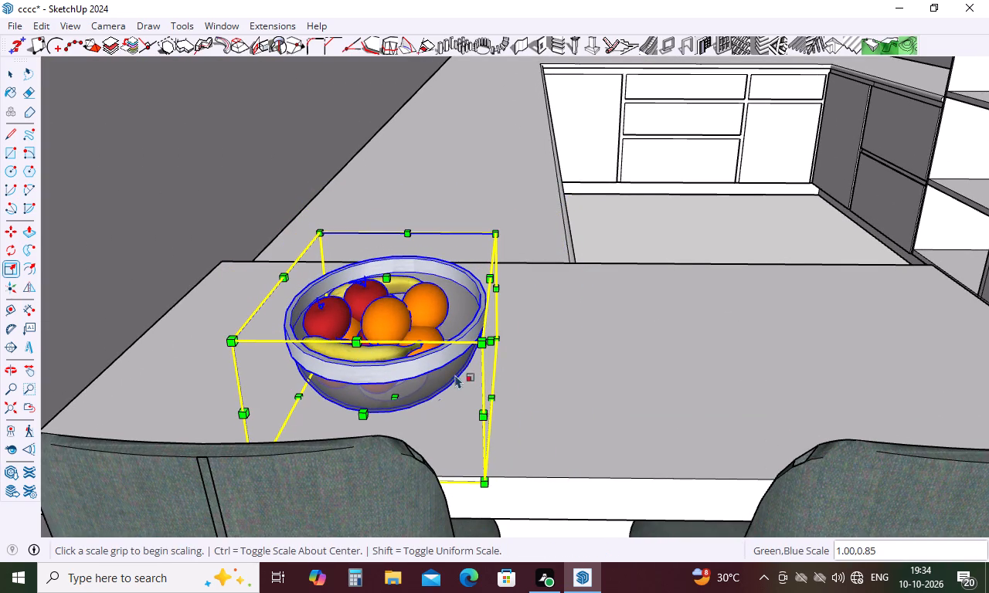
click(494, 393)
click(466, 395)
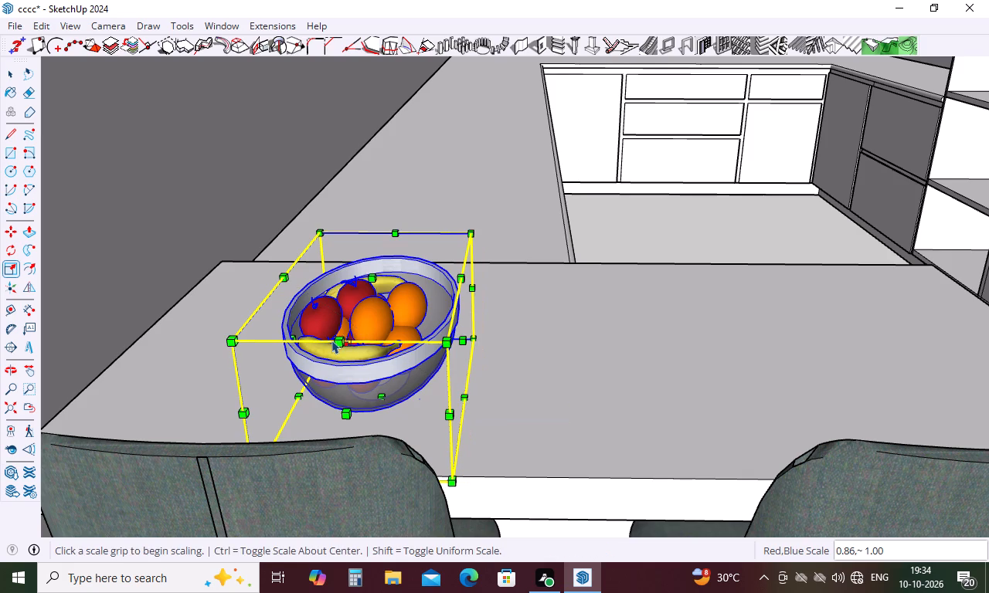
click(332, 340)
click(331, 350)
key(space)
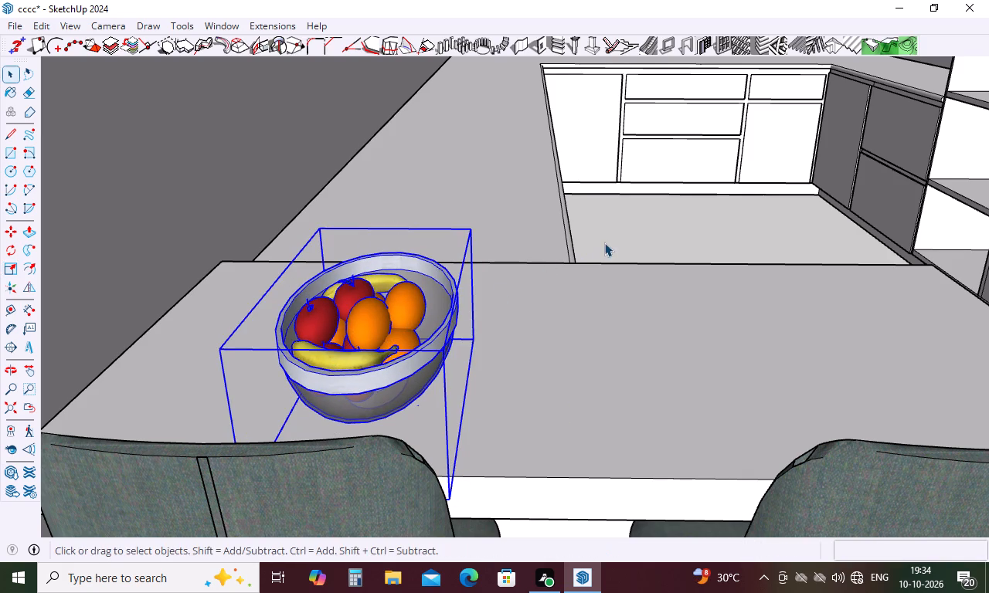
click(604, 242)
Move the fruit bowl about 5" inward over the breakfast counter.
scroll(382, 232, down, 5)
middle_drag(418, 242, 150, 173)
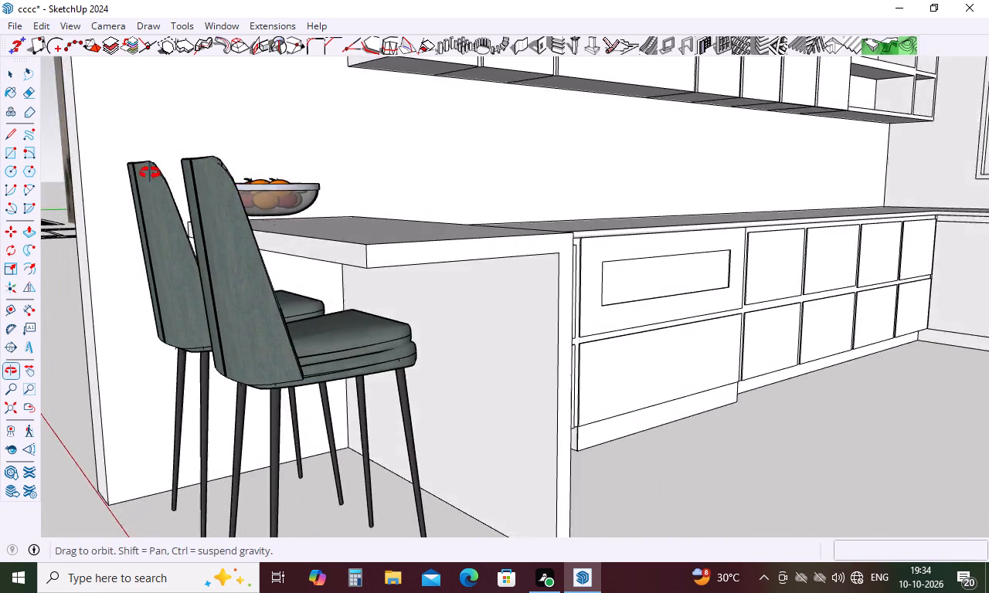
middle_drag(150, 173, 123, 179)
scroll(293, 213, up, 8)
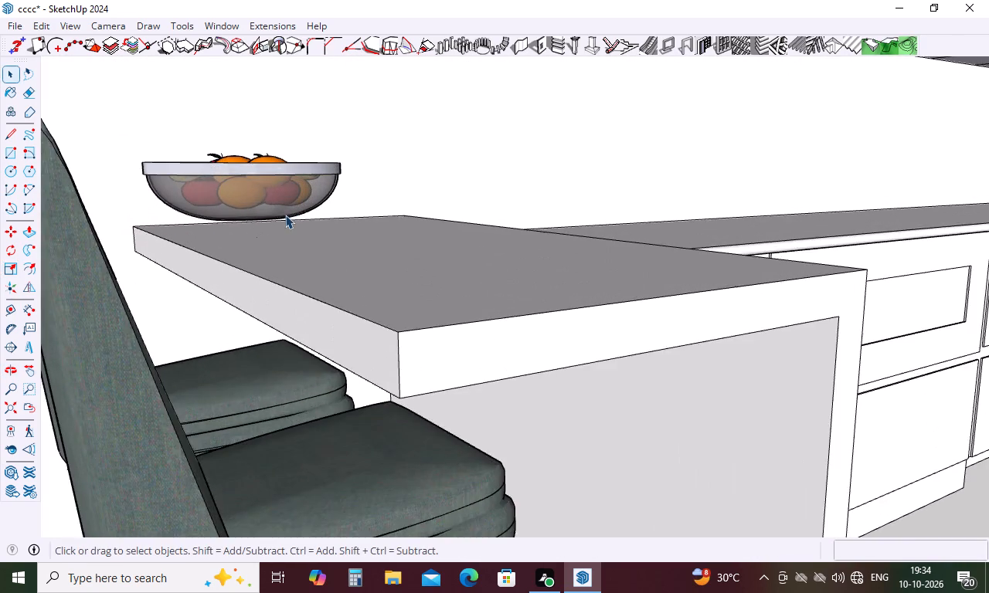
scroll(285, 215, up, 3)
key(m)
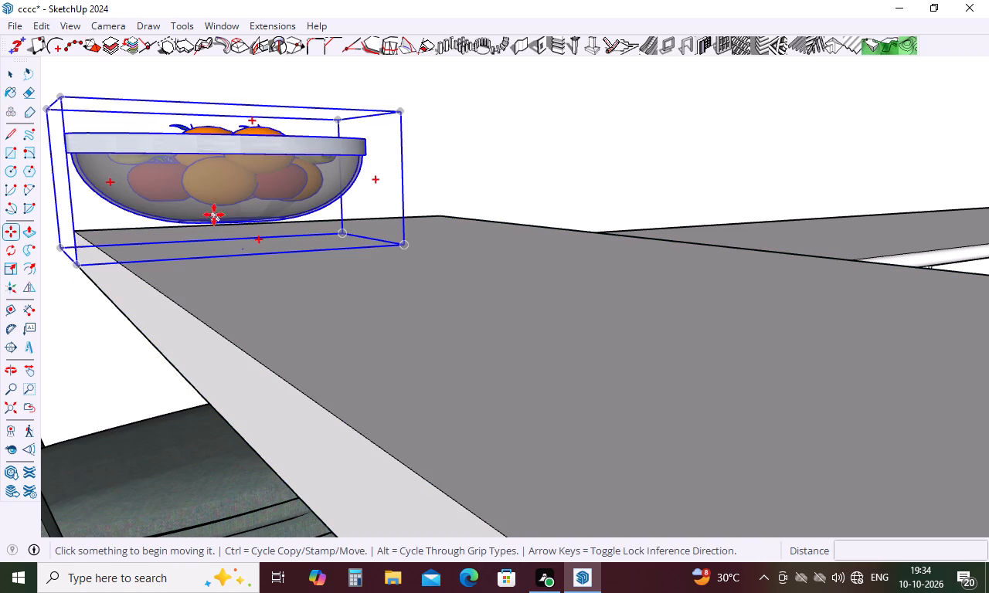
click(219, 218)
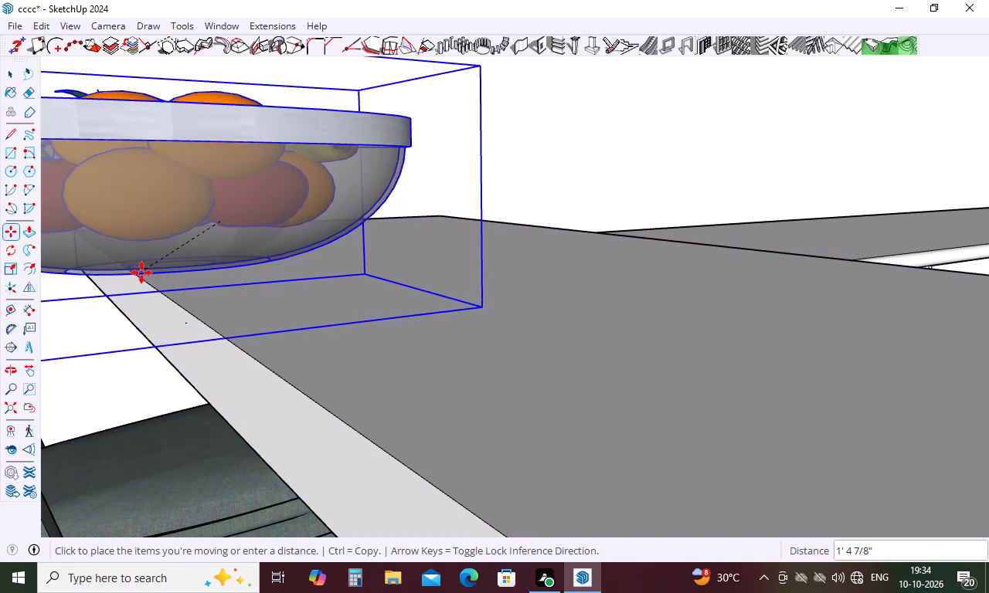
scroll(141, 283, up, 5)
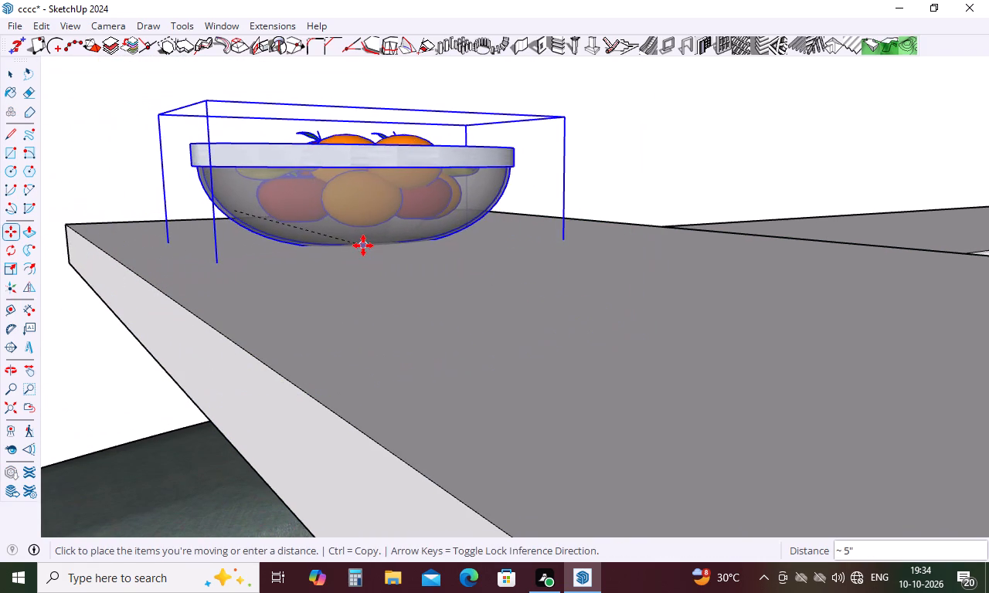
click(368, 239)
Lower the fruit bowl about 1 1/8" so its base rests on the breakfast countertop.
scroll(479, 239, down, 5)
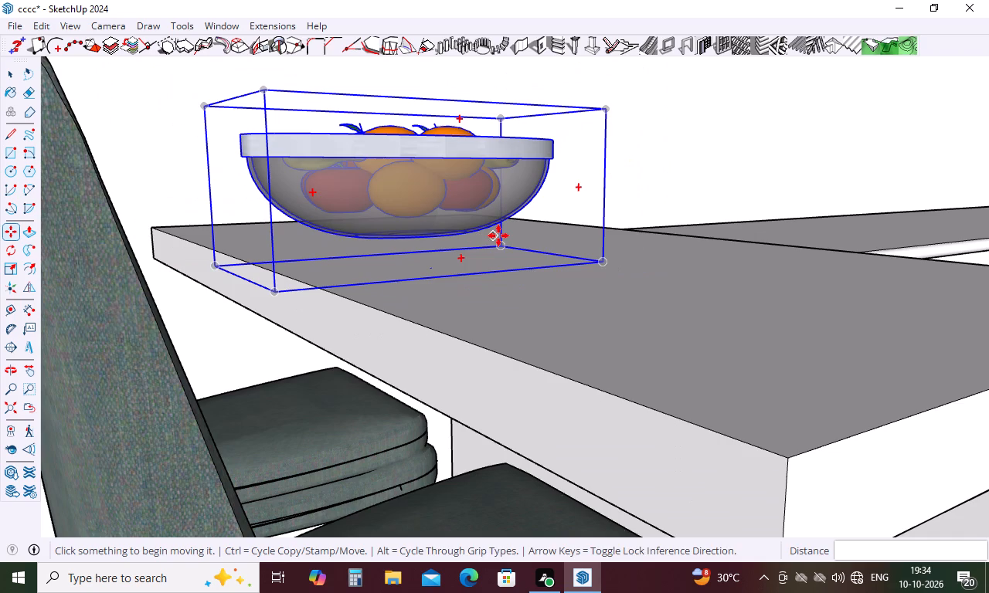
middle_drag(500, 237, 500, 203)
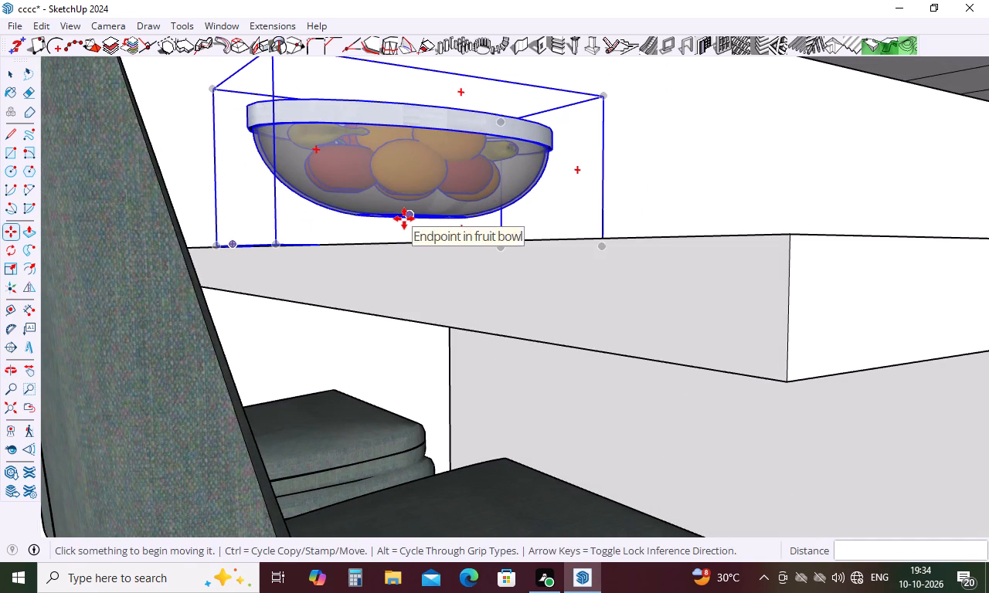
click(404, 219)
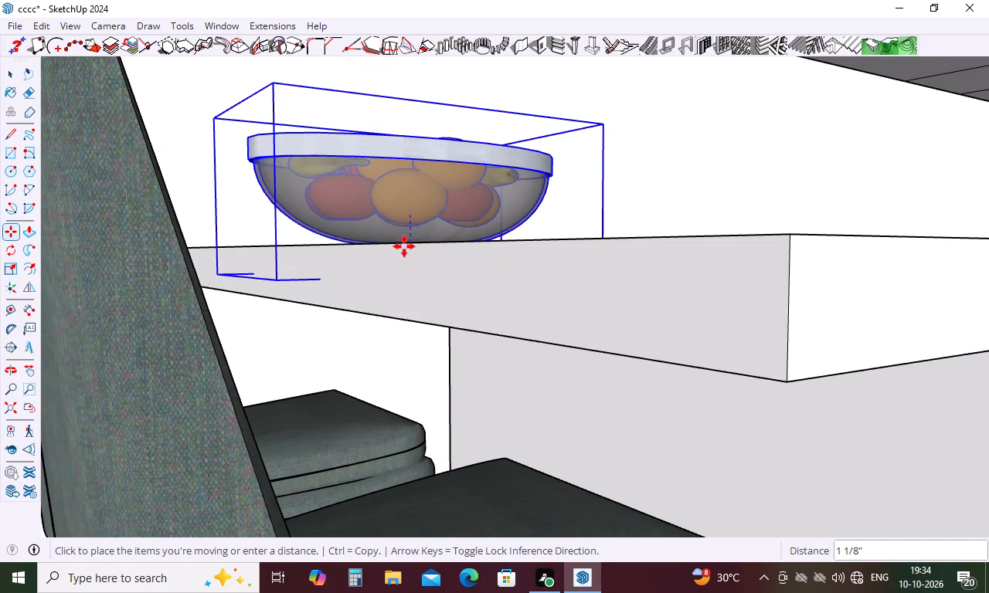
click(404, 246)
Move the fruit bowl about 8 5/8" across the breakfast counter, away from the chair-side edge.
middle_drag(460, 256, 461, 333)
scroll(465, 255, down, 5)
middle_drag(472, 249, 427, 396)
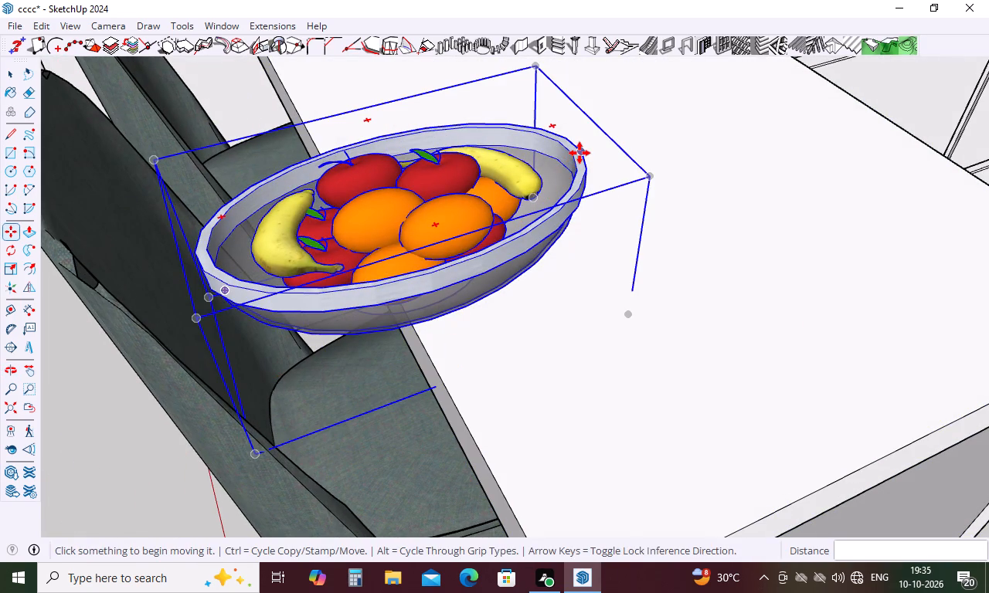
click(579, 153)
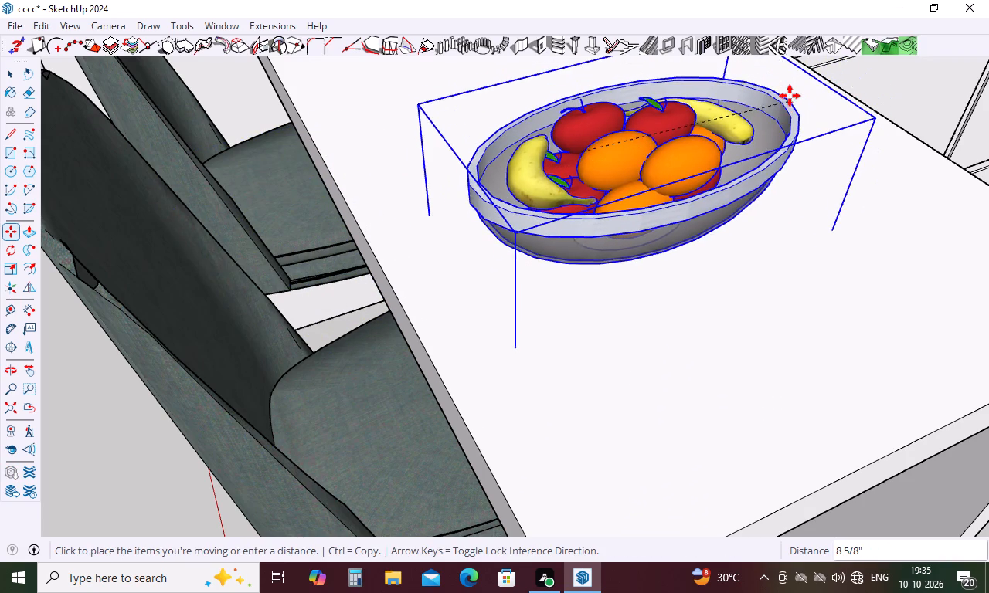
click(790, 91)
scroll(729, 171, down, 4)
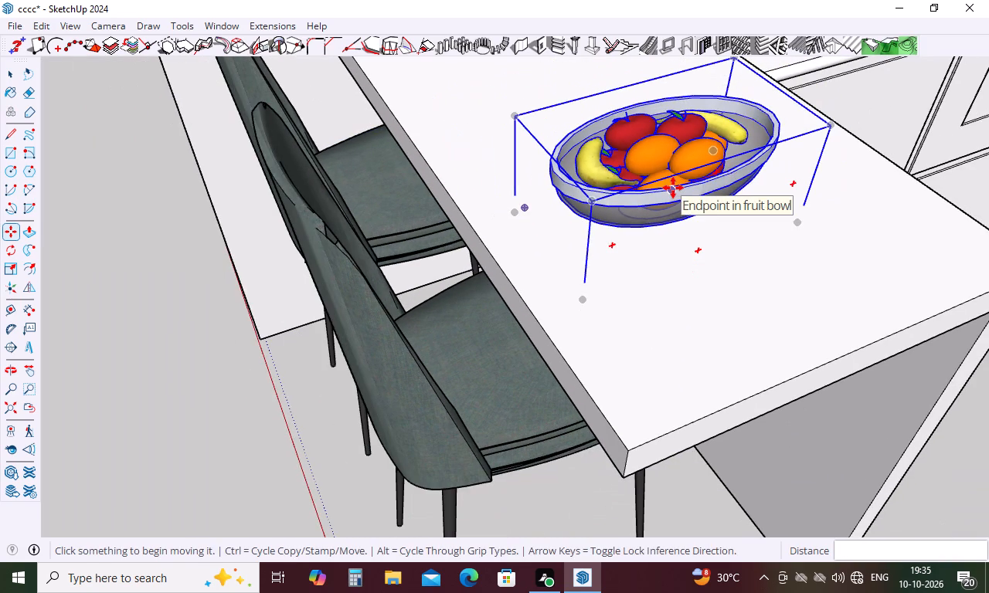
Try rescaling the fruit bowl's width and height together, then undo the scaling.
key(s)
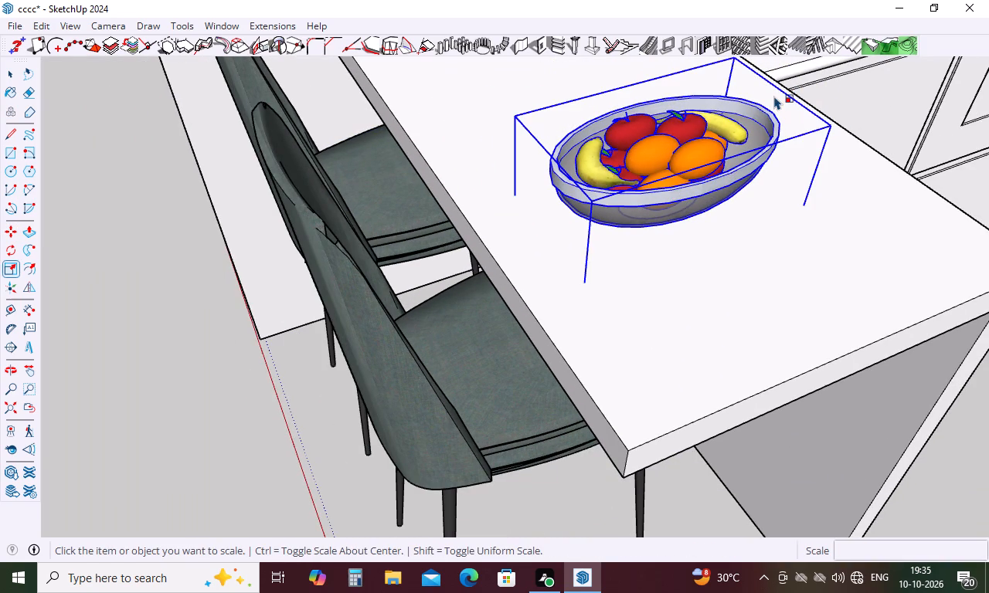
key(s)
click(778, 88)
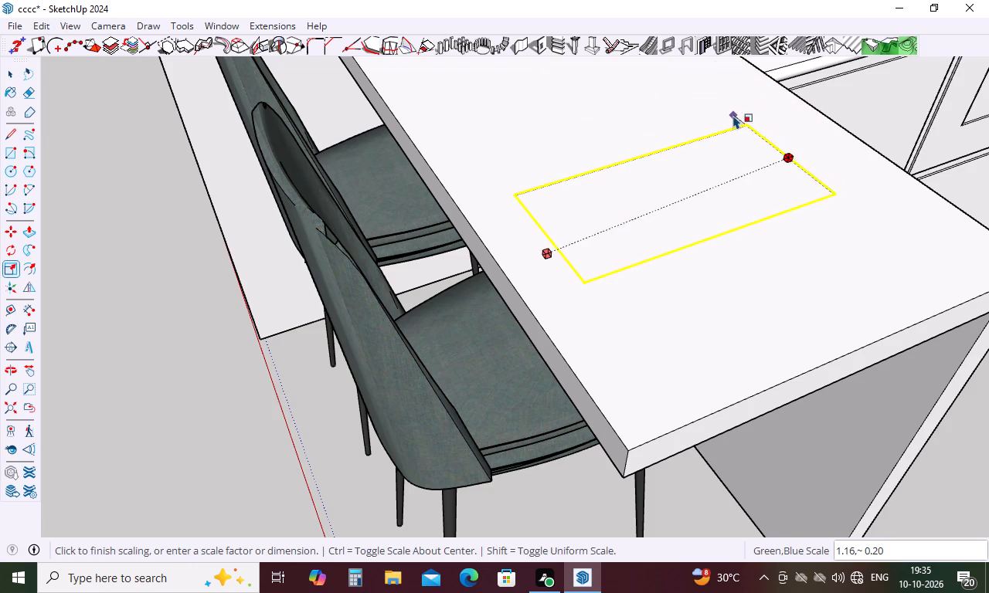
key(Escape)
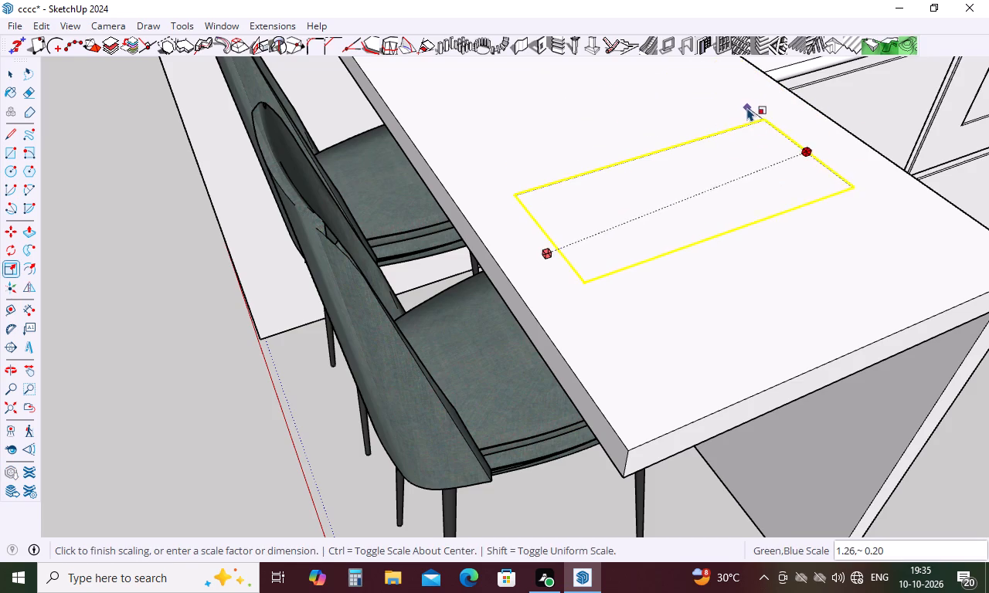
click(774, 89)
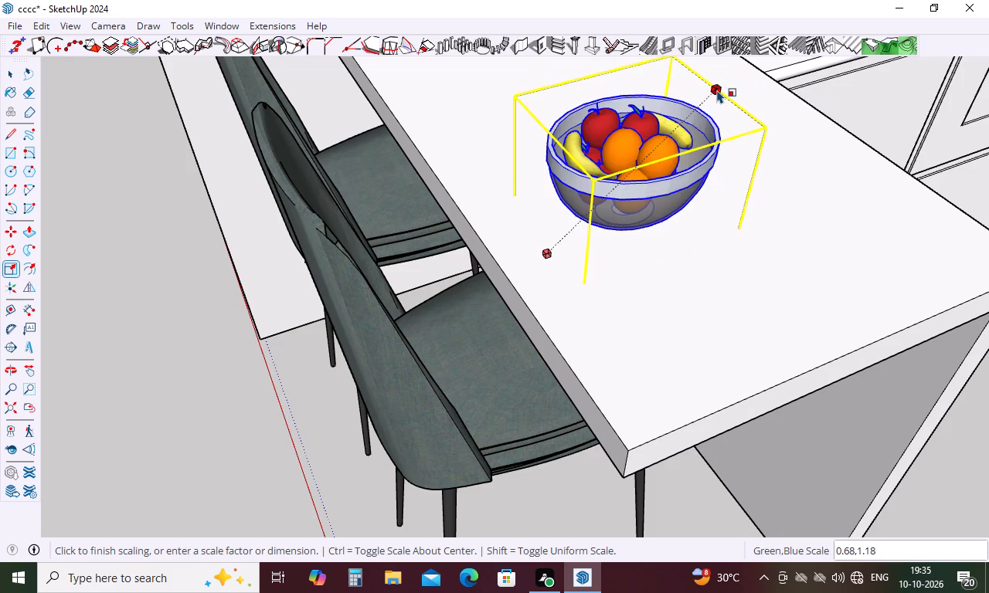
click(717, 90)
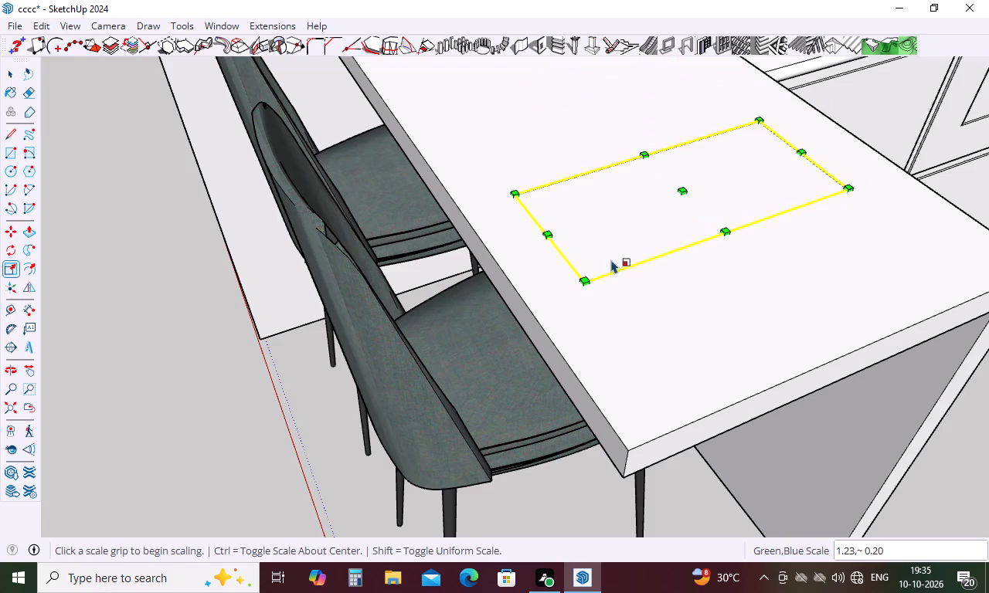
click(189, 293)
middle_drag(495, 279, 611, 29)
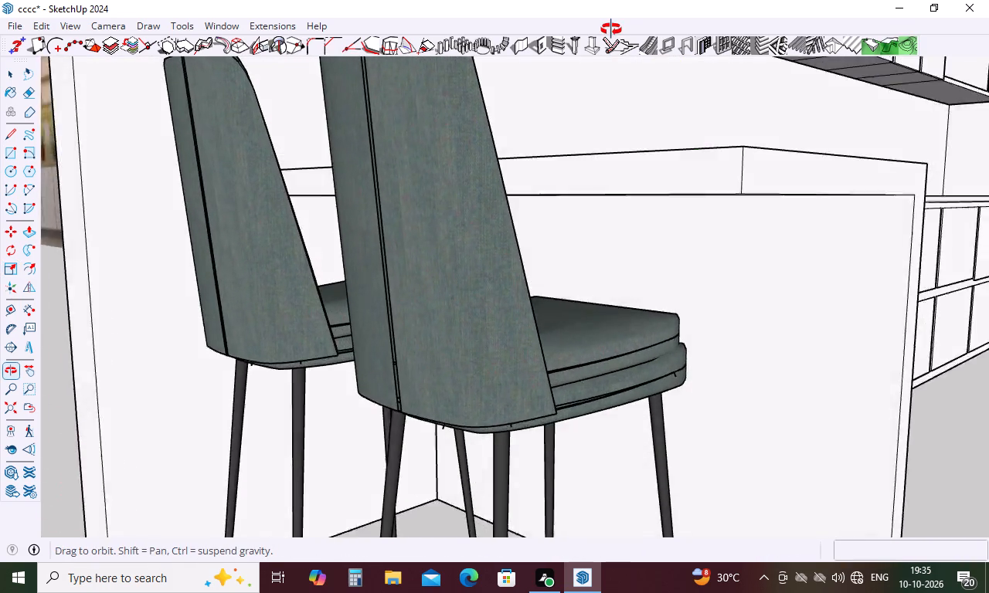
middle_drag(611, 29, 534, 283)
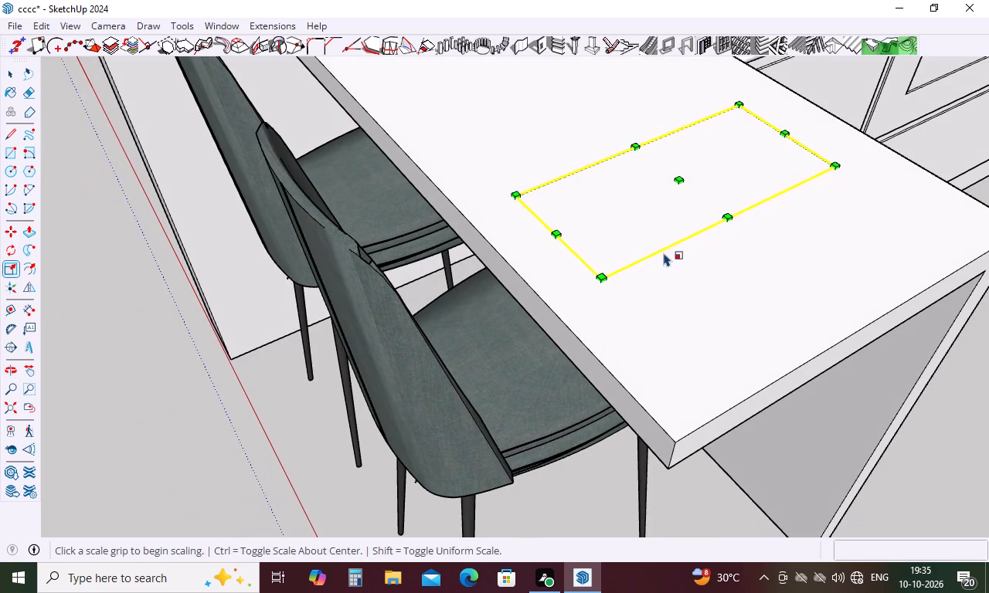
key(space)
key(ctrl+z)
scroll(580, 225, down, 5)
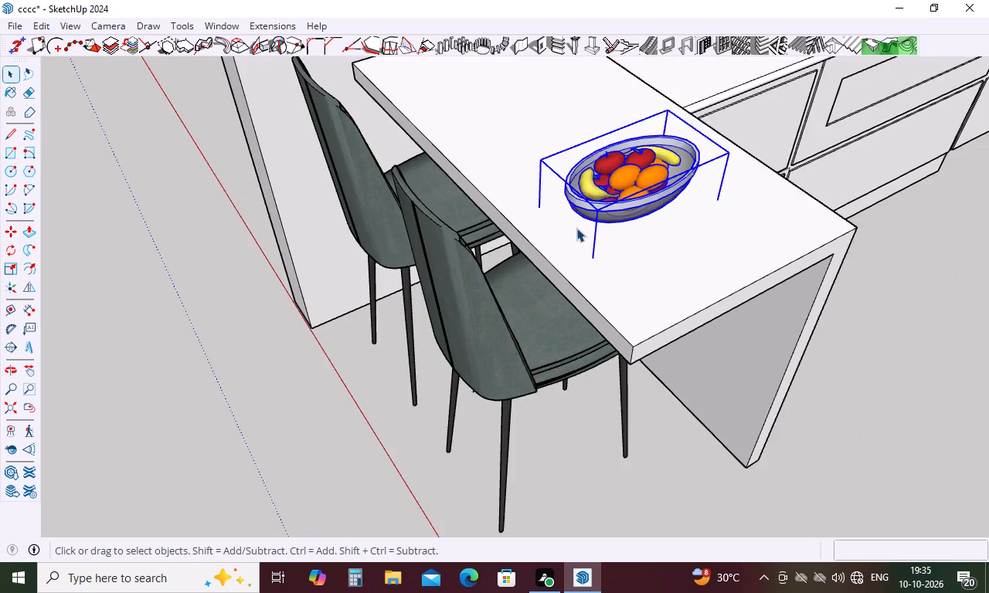
Move the fruit bowl about 2' 3/4" along the red axis to the wall end of the breakfast counter.
middle_drag(574, 236, 549, 326)
scroll(565, 229, down, 5)
click(822, 286)
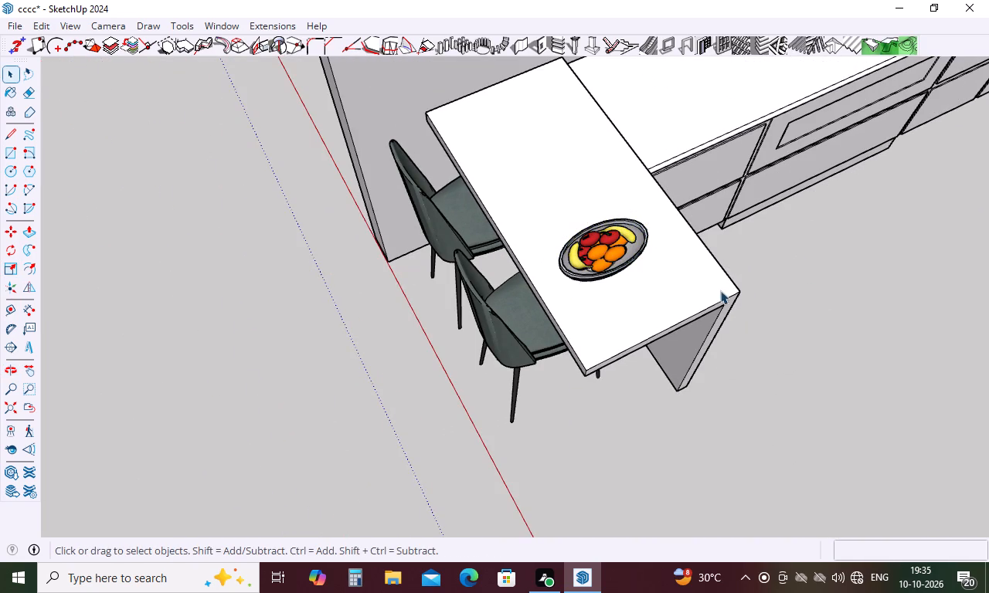
scroll(552, 268, up, 5)
key(m)
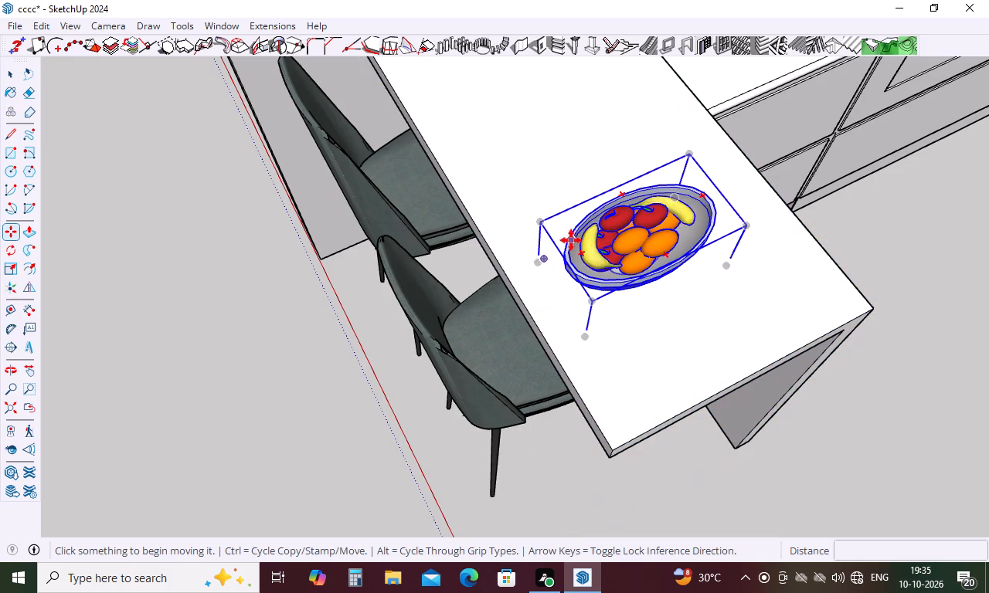
click(542, 225)
scroll(481, 141, down, 5)
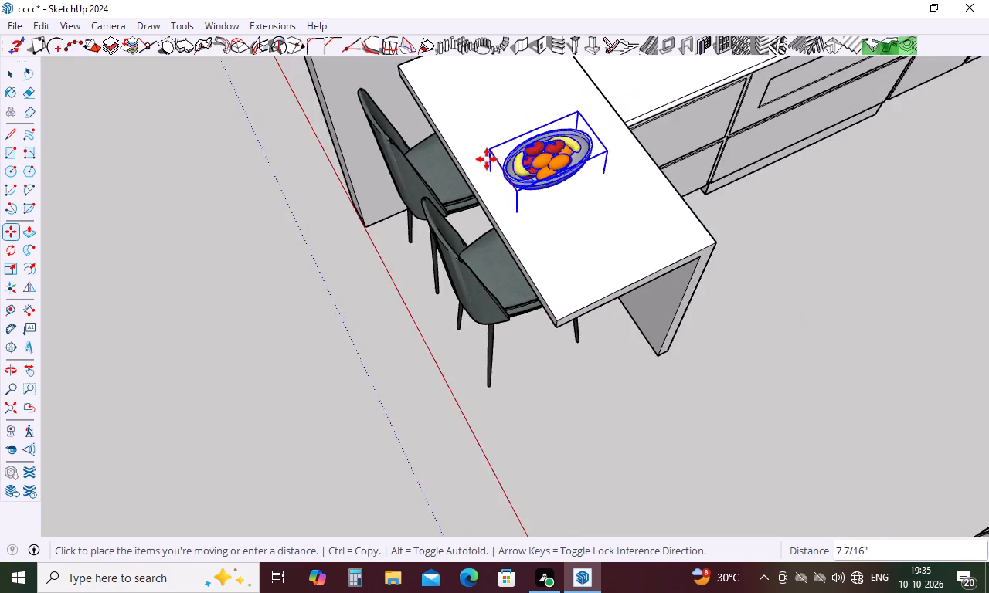
scroll(488, 162, down, 9)
scroll(460, 112, up, 2)
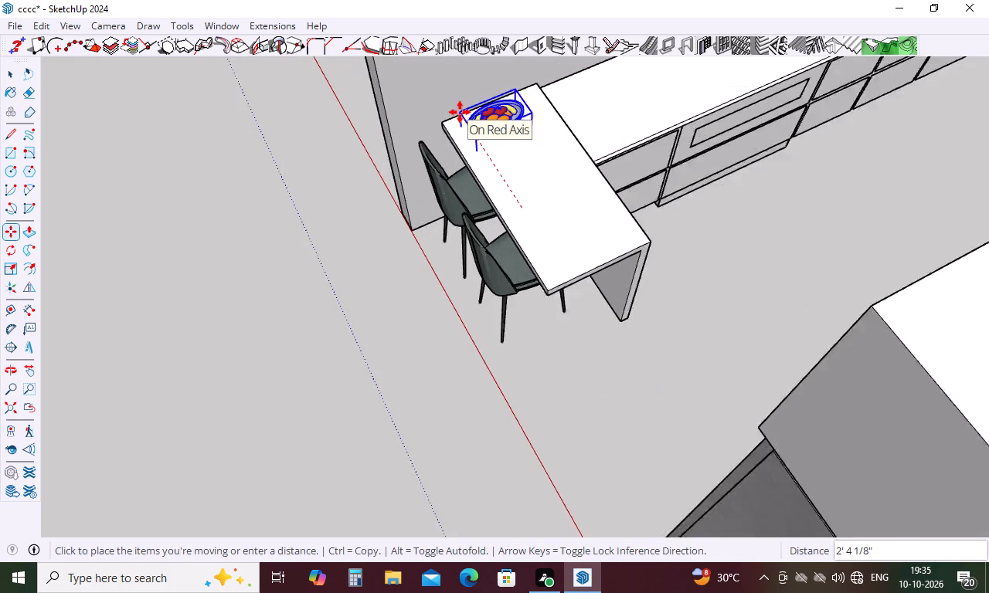
scroll(460, 112, up, 8)
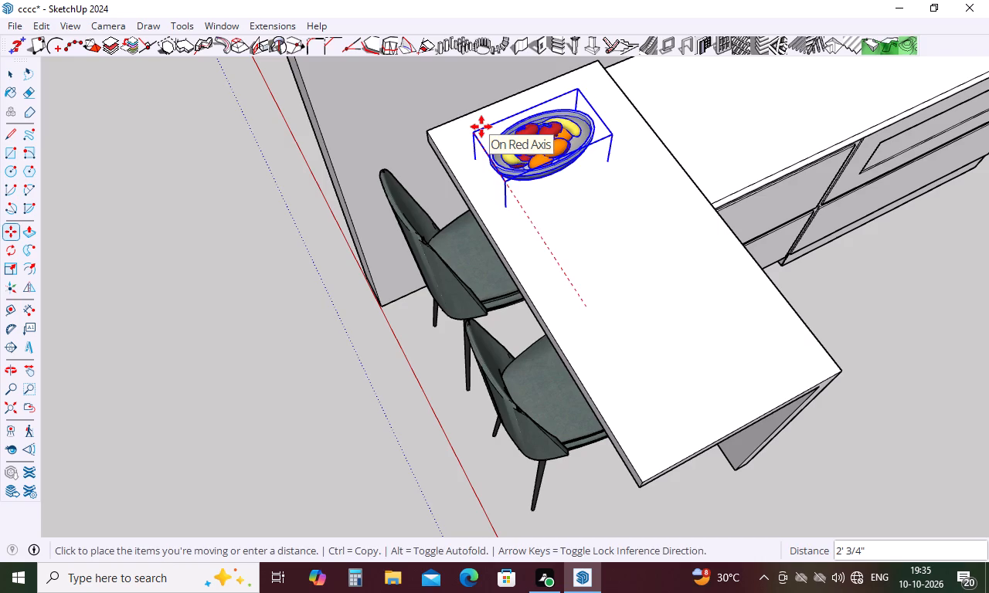
click(481, 127)
Compare the breakfast counter with the reference photo of the floral-tiled kitchen, examining the accessories on the photo's counter.
middle_drag(552, 224, 695, 30)
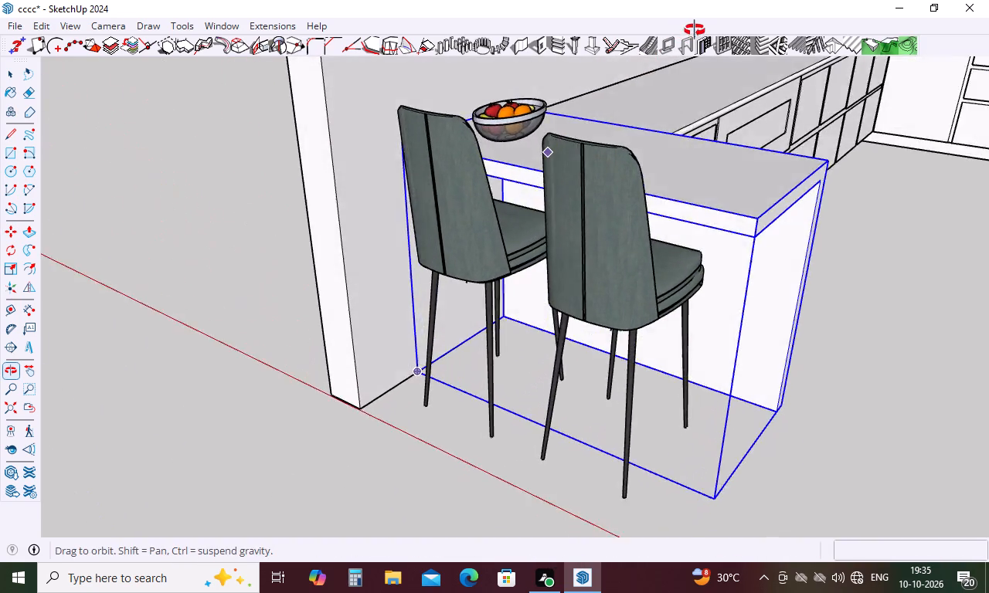
middle_drag(695, 30, 616, 133)
middle_drag(586, 135, 502, 211)
scroll(493, 191, down, 8)
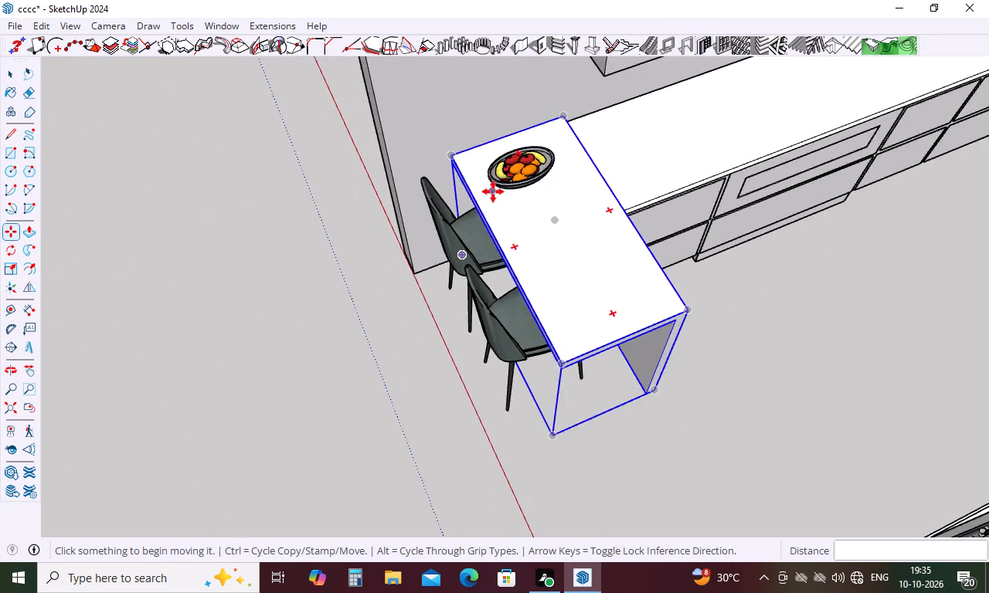
scroll(493, 191, down, 4)
middle_drag(541, 269, 792, 125)
scroll(676, 280, up, 1)
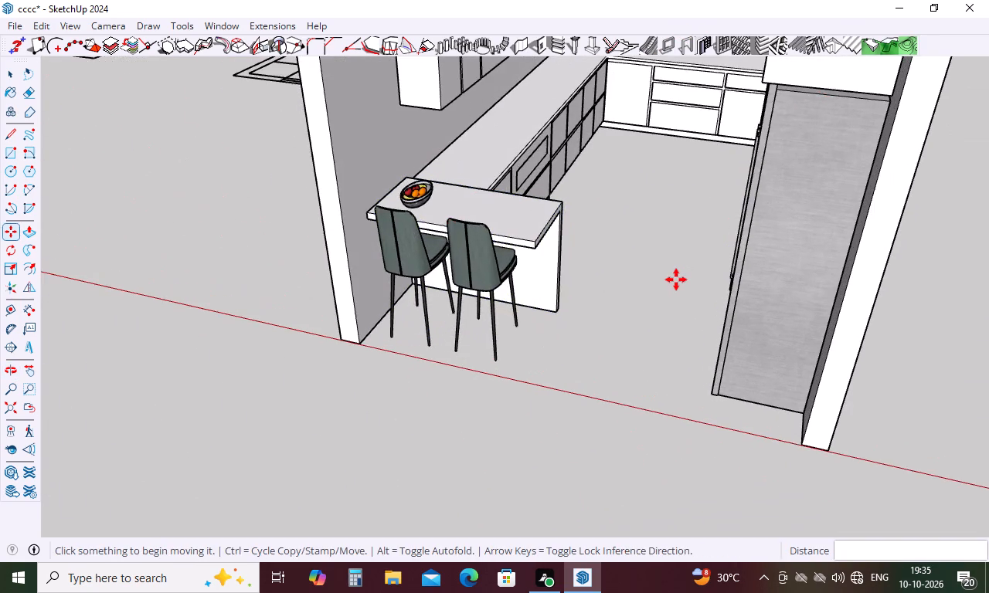
scroll(676, 280, down, 16)
scroll(676, 280, down, 11)
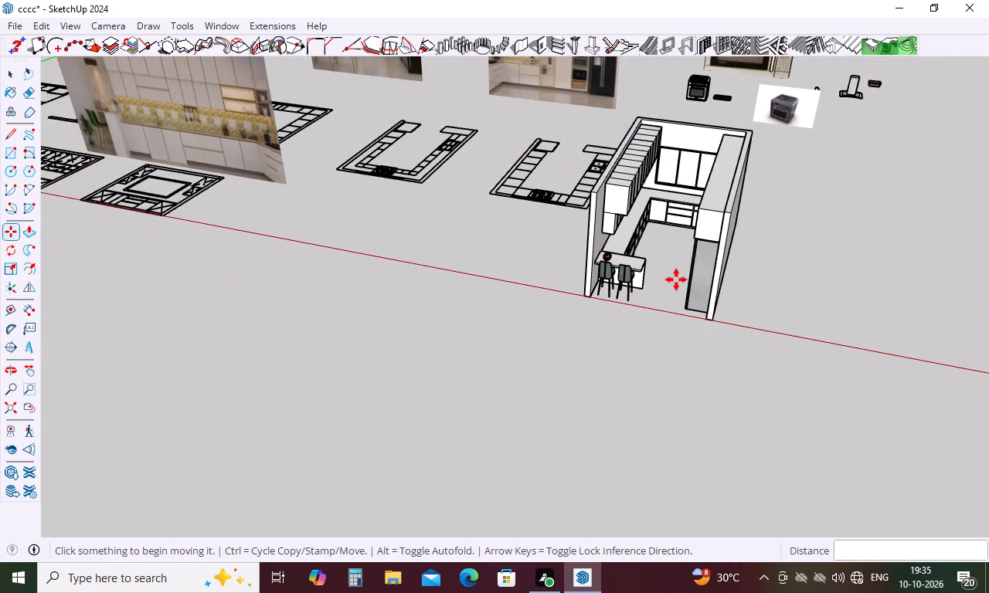
scroll(676, 280, down, 6)
scroll(279, 175, up, 20)
scroll(279, 175, up, 2)
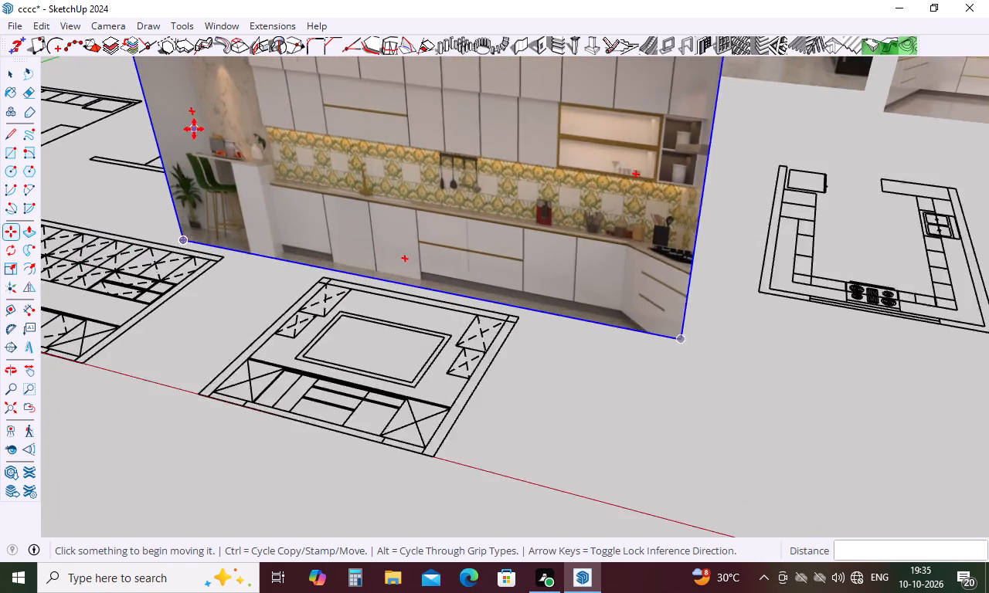
scroll(194, 129, up, 9)
scroll(281, 168, up, 5)
scroll(319, 169, down, 6)
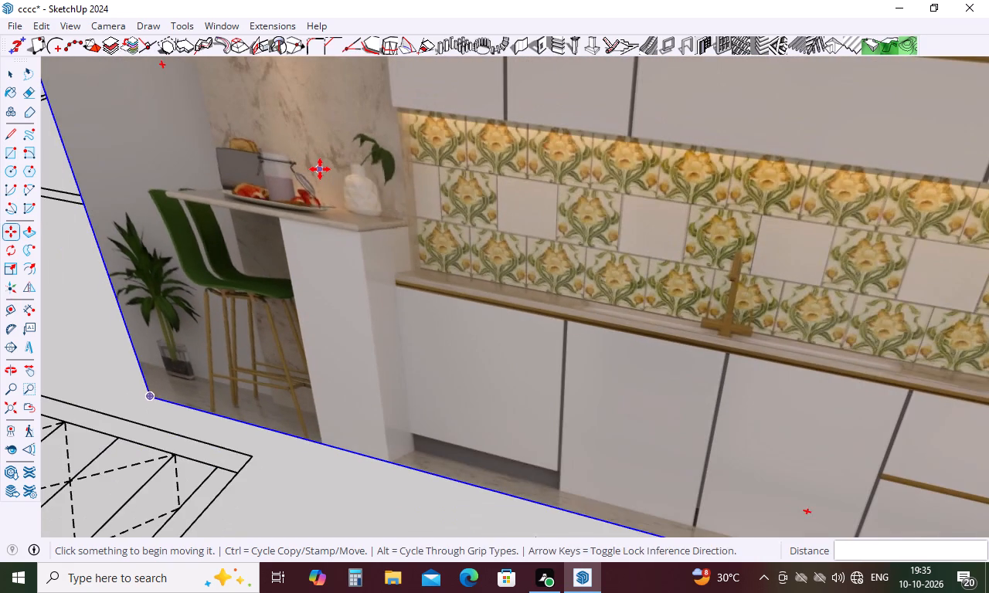
scroll(320, 169, down, 18)
scroll(331, 222, down, 5)
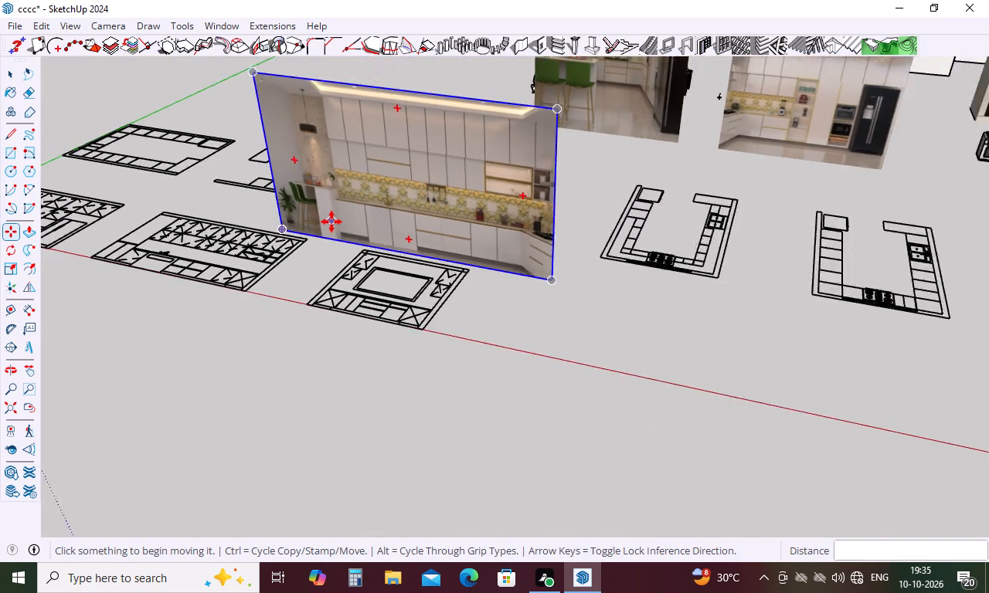
Look over the whole model from above to find the furnished house as a source of counter accessories.
scroll(331, 222, down, 19)
scroll(334, 223, down, 6)
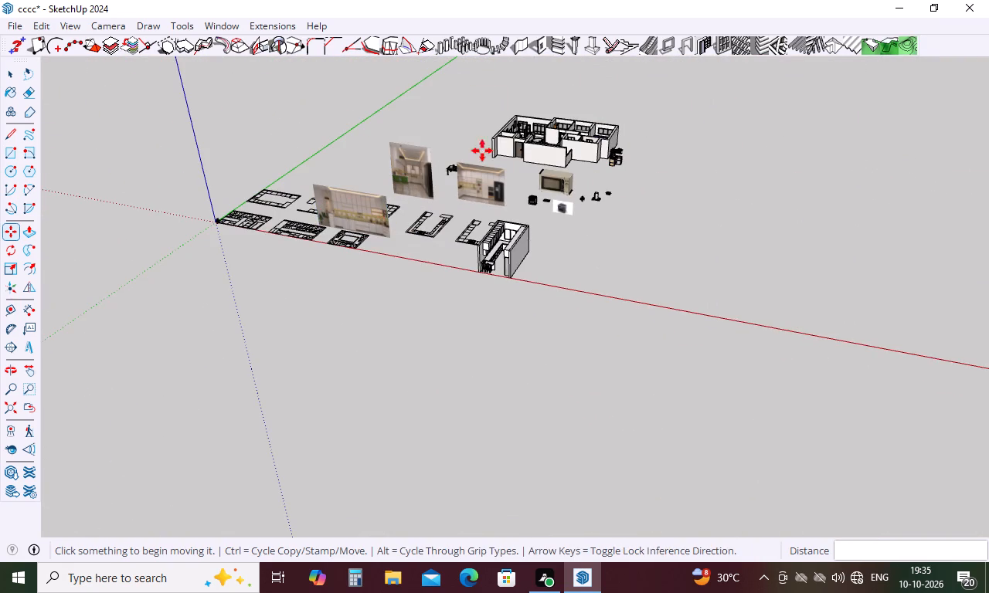
scroll(514, 143, up, 18)
scroll(560, 110, up, 7)
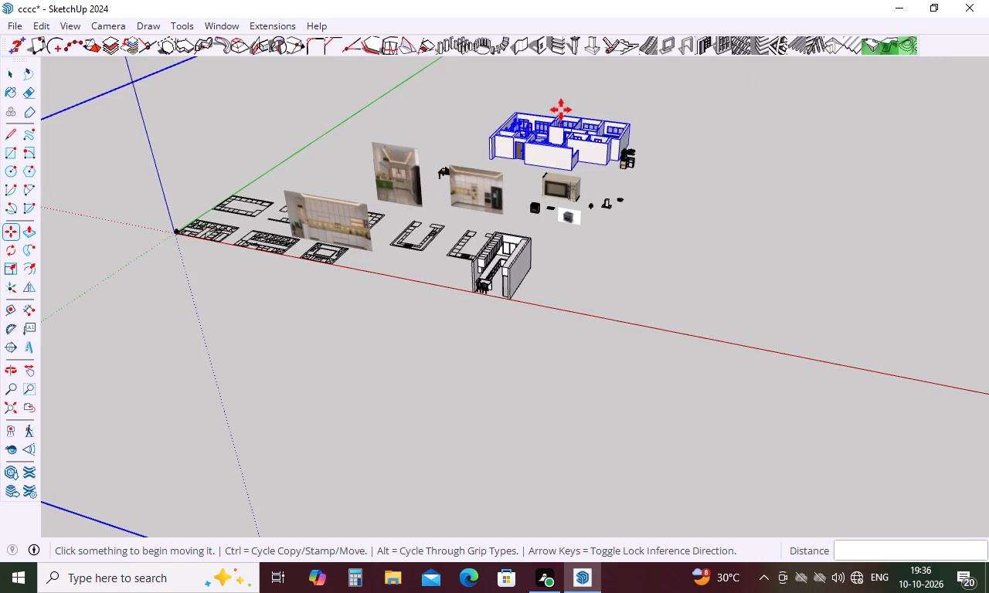
scroll(579, 117, up, 3)
middle_drag(758, 292, 743, 311)
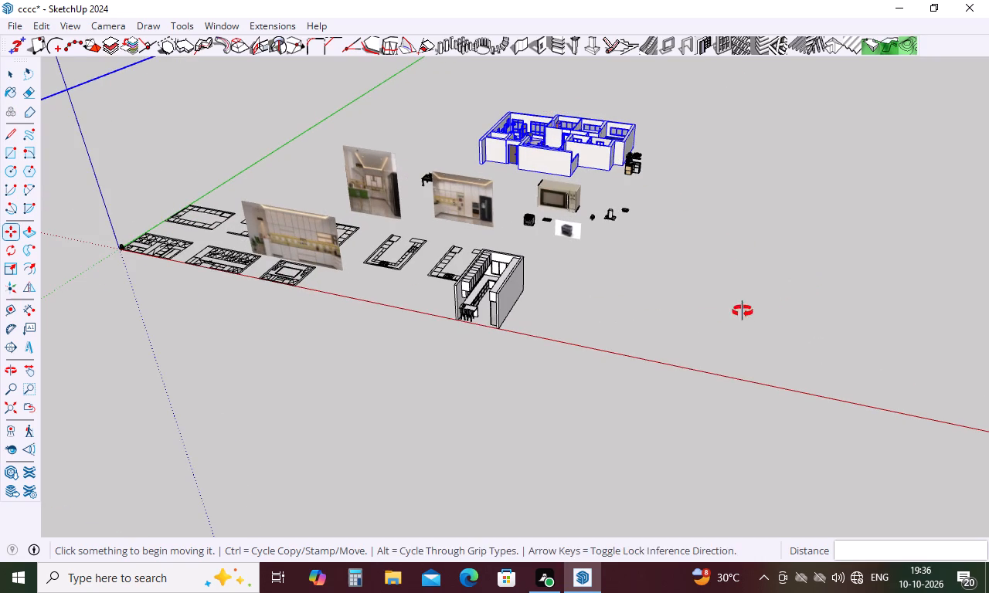
middle_drag(743, 311, 683, 373)
scroll(650, 348, down, 5)
scroll(651, 181, up, 6)
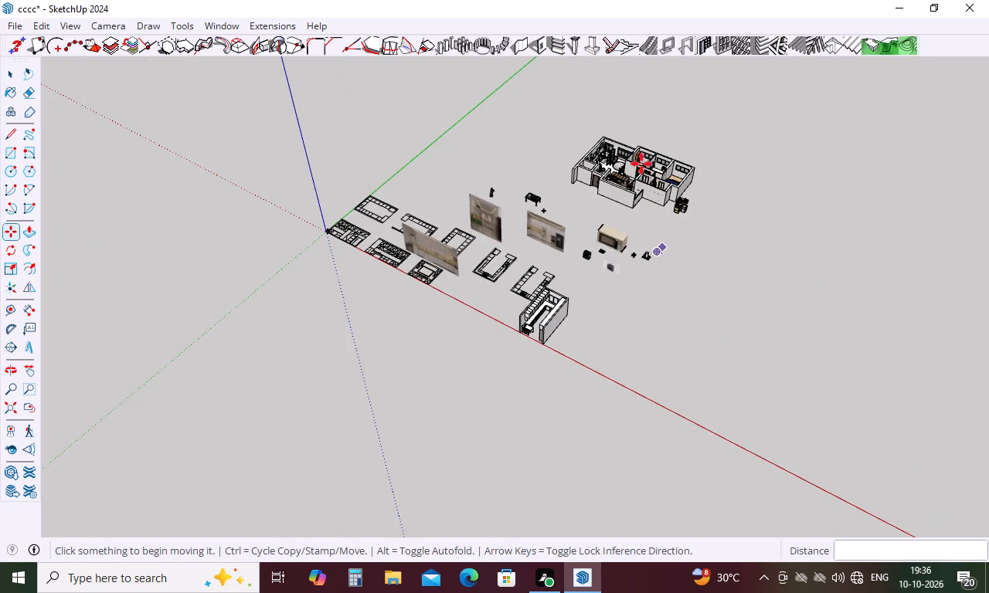
scroll(636, 161, up, 7)
middle_drag(712, 186, 685, 283)
scroll(685, 283, up, 1)
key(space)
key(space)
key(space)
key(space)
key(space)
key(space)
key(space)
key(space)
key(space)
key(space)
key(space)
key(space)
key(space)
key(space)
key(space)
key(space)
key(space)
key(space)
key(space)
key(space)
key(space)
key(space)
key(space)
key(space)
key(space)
Open the furnished house group and copy the potted plant standing on its kitchen counter.
key(space)
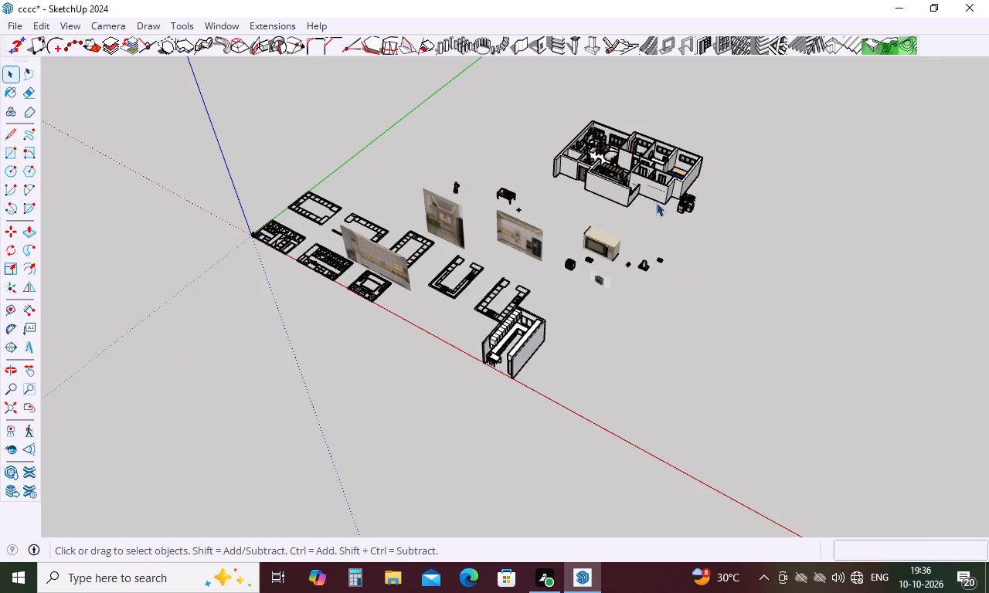
double_click(653, 189)
scroll(658, 156, up, 12)
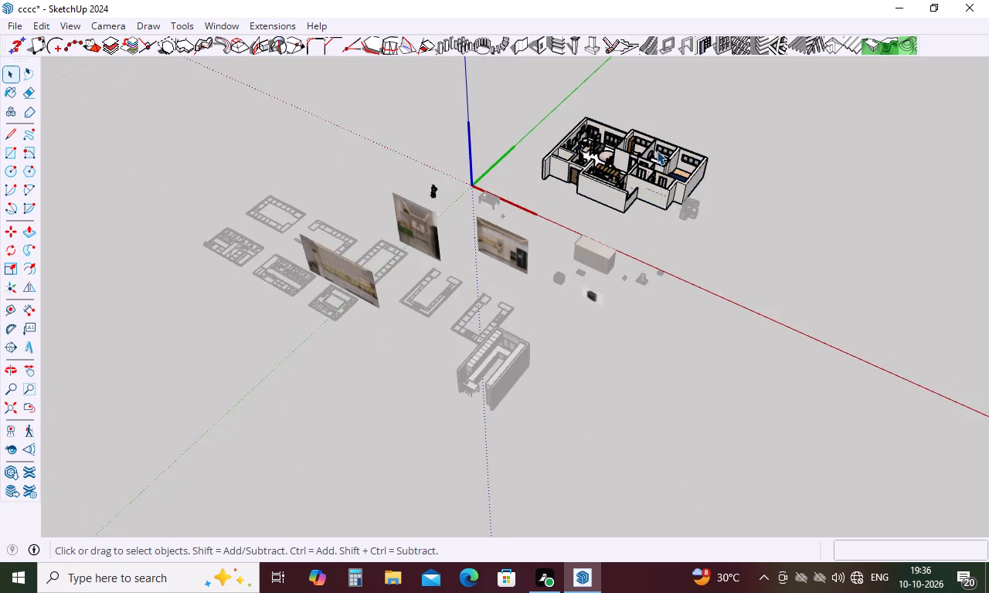
scroll(657, 151, up, 19)
scroll(650, 152, up, 6)
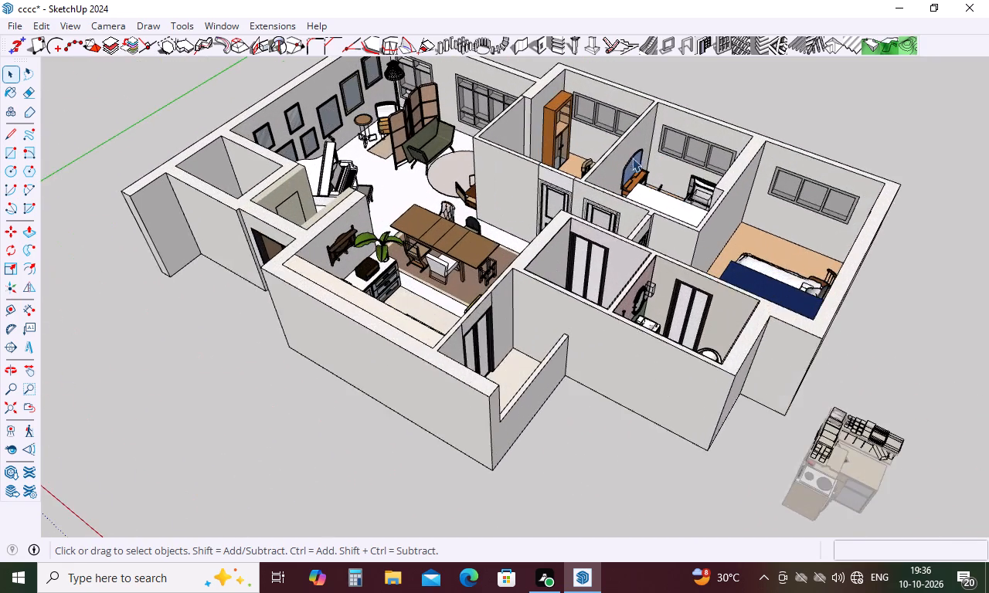
scroll(615, 161, up, 6)
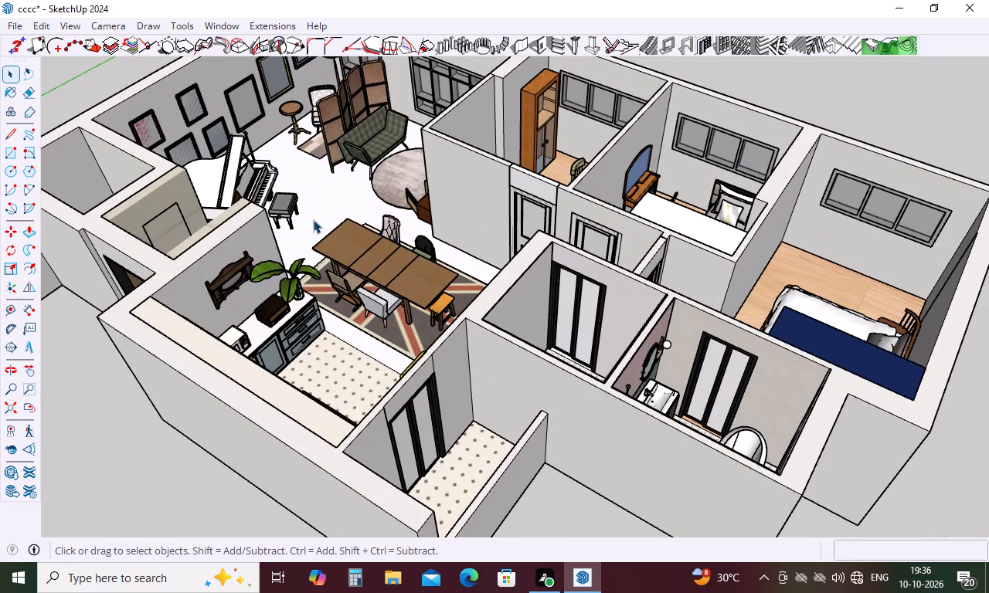
scroll(293, 293, up, 17)
click(300, 290)
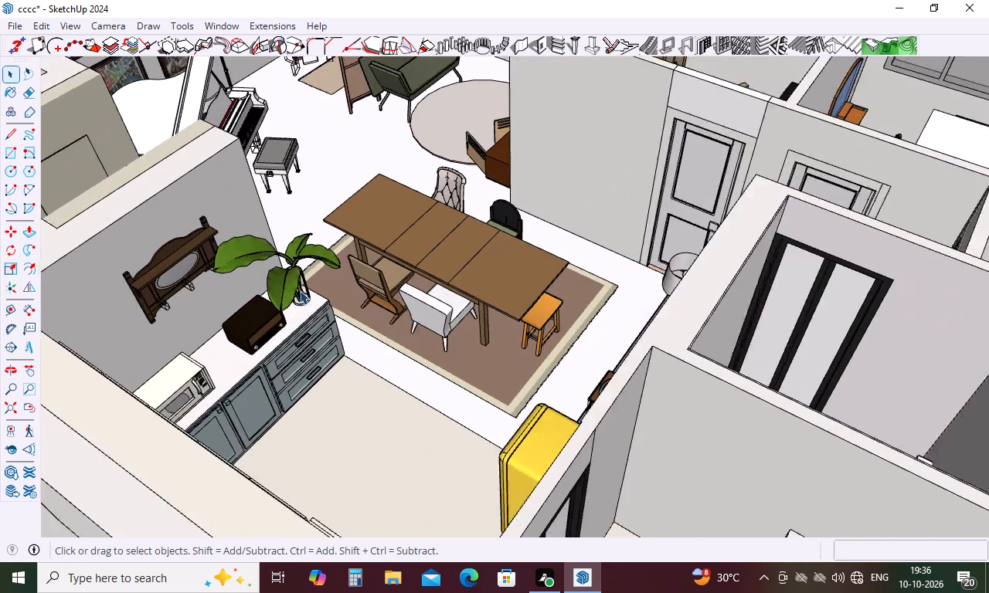
key(ctrl+c)
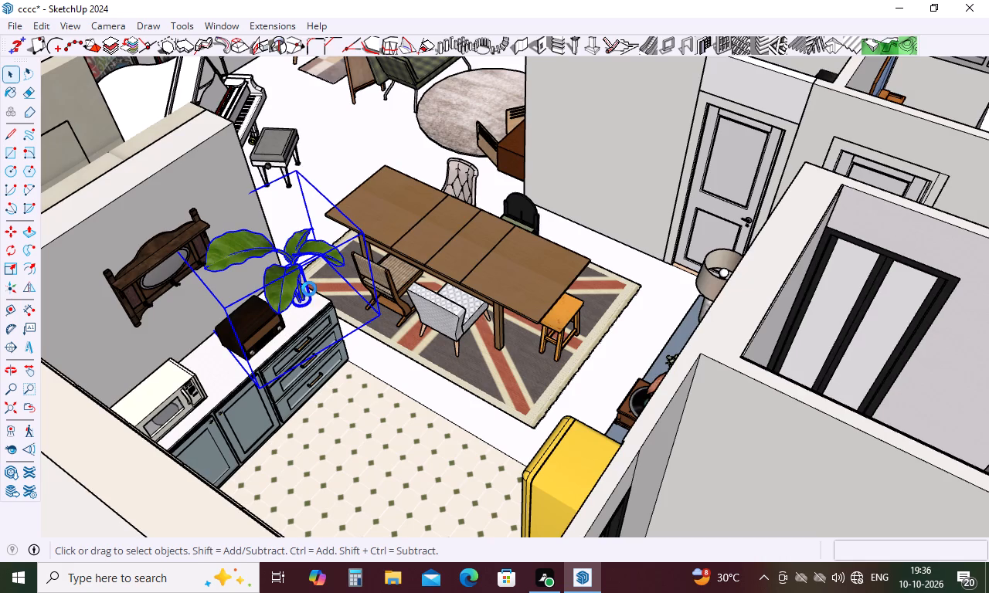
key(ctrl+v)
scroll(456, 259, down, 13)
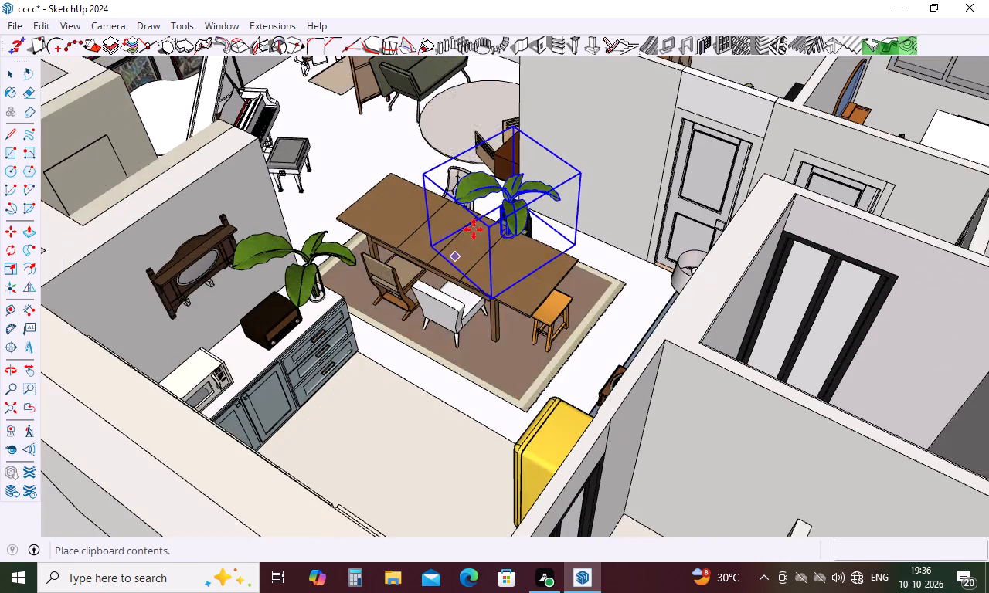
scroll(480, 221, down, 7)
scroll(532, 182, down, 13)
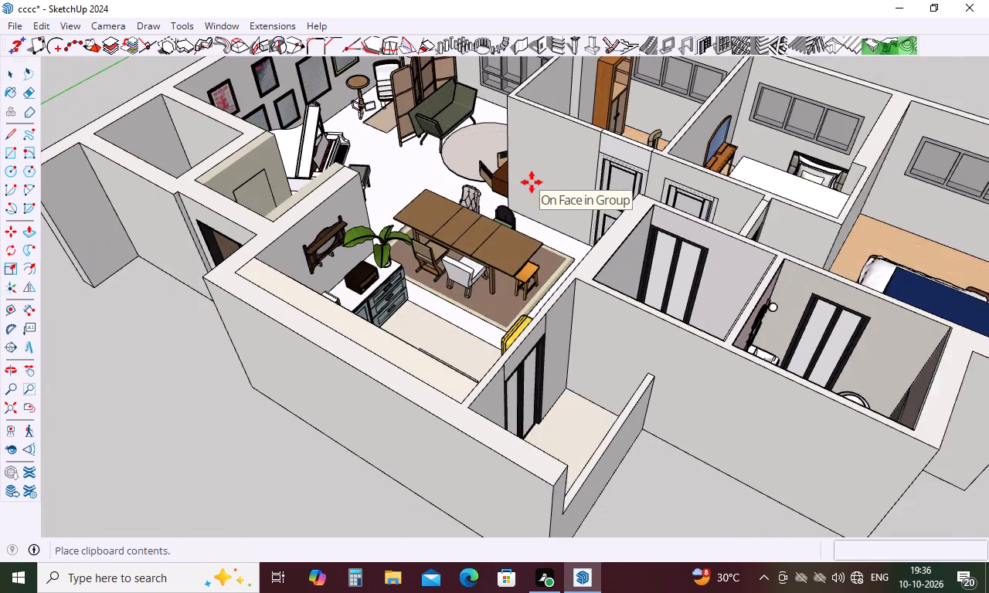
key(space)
Leave the house group and paste the potted plant on open ground among the loose accessories near the large microwave.
scroll(473, 177, down, 19)
scroll(494, 205, down, 6)
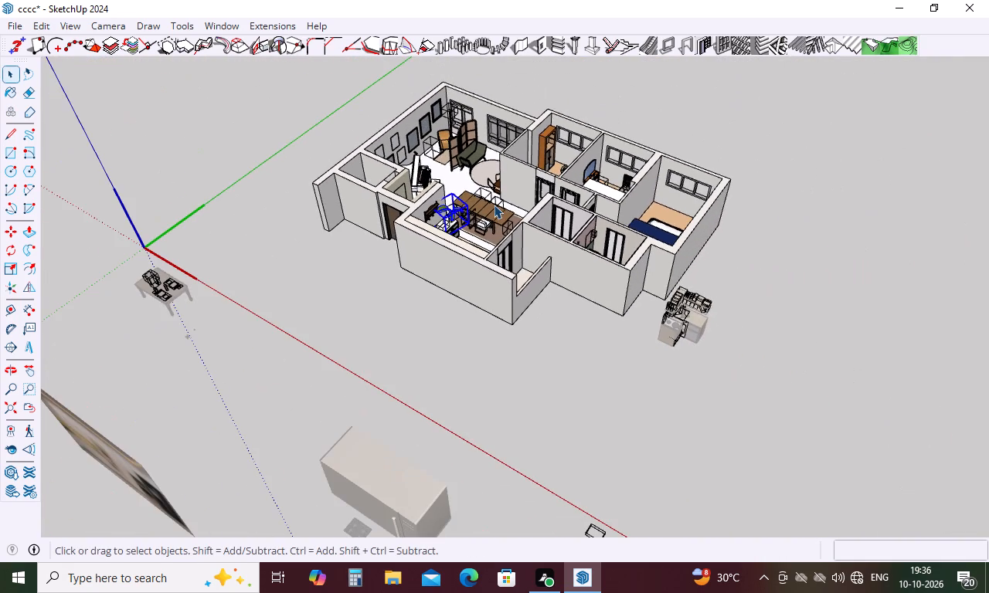
scroll(410, 288, down, 7)
key(space)
click(556, 362)
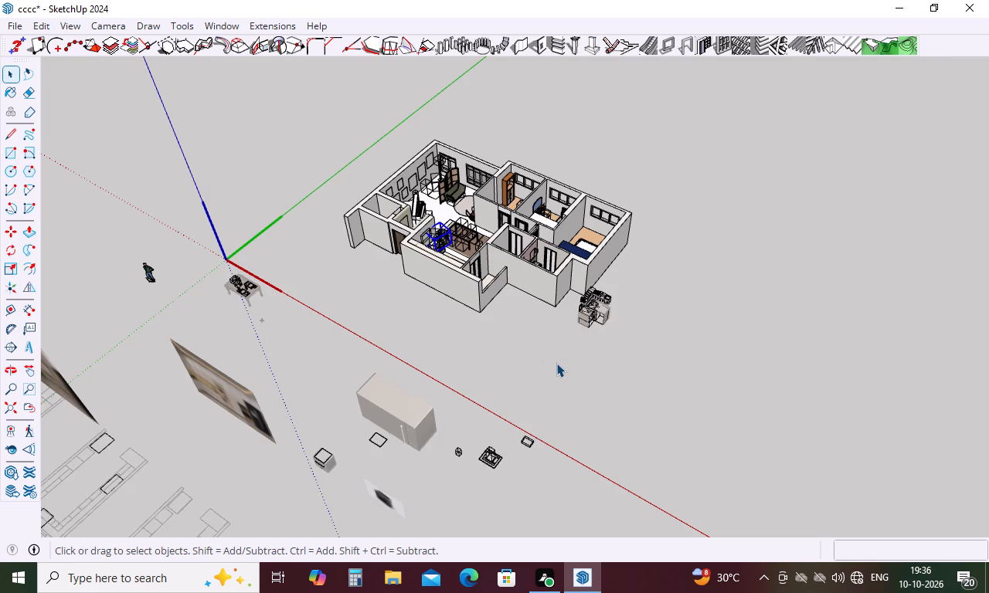
click(749, 388)
click(475, 423)
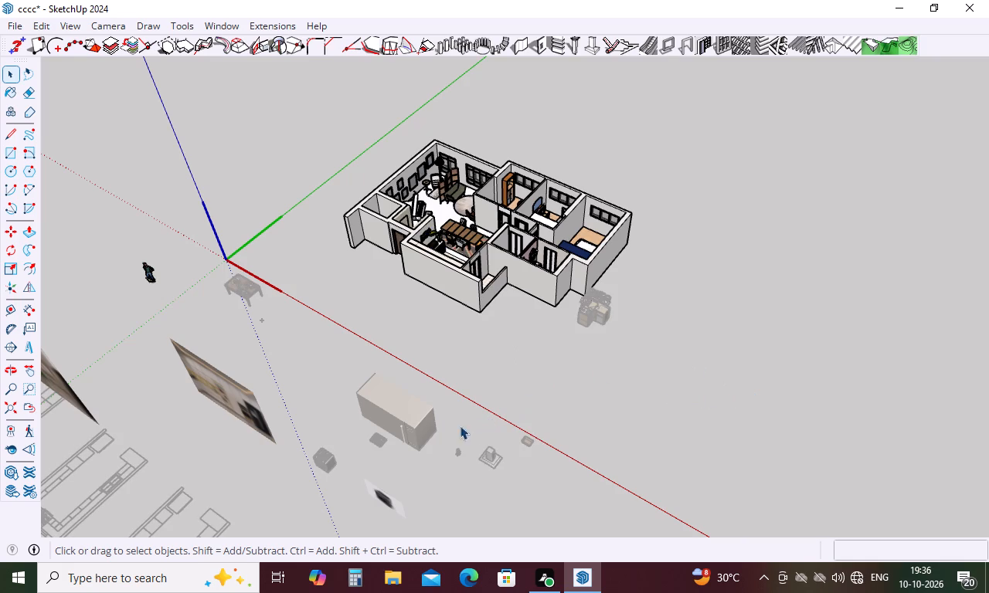
scroll(500, 309, down, 20)
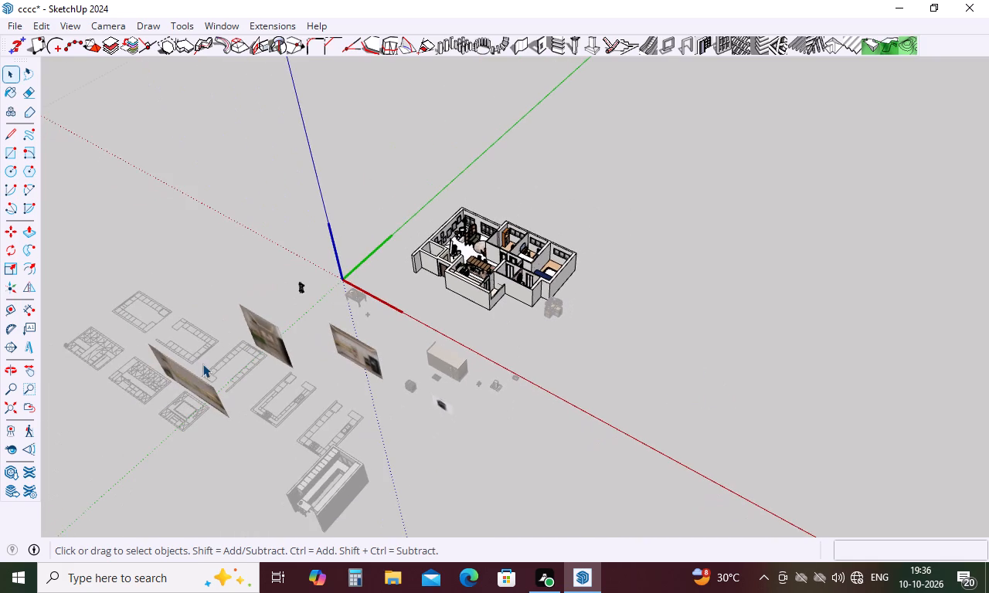
click(205, 362)
double_click(259, 338)
double_click(265, 335)
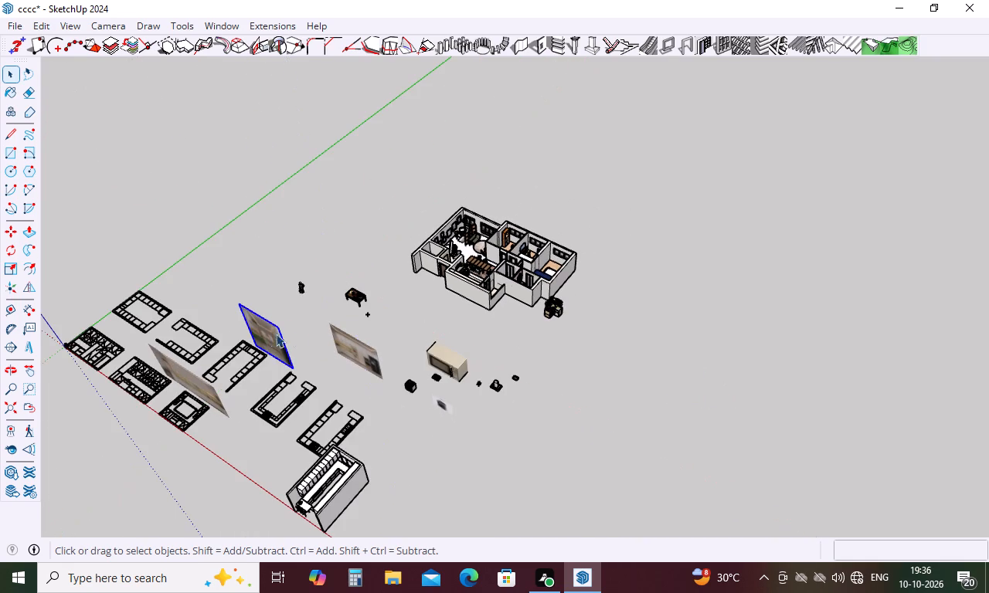
key(ctrl+v)
click(448, 425)
key(space)
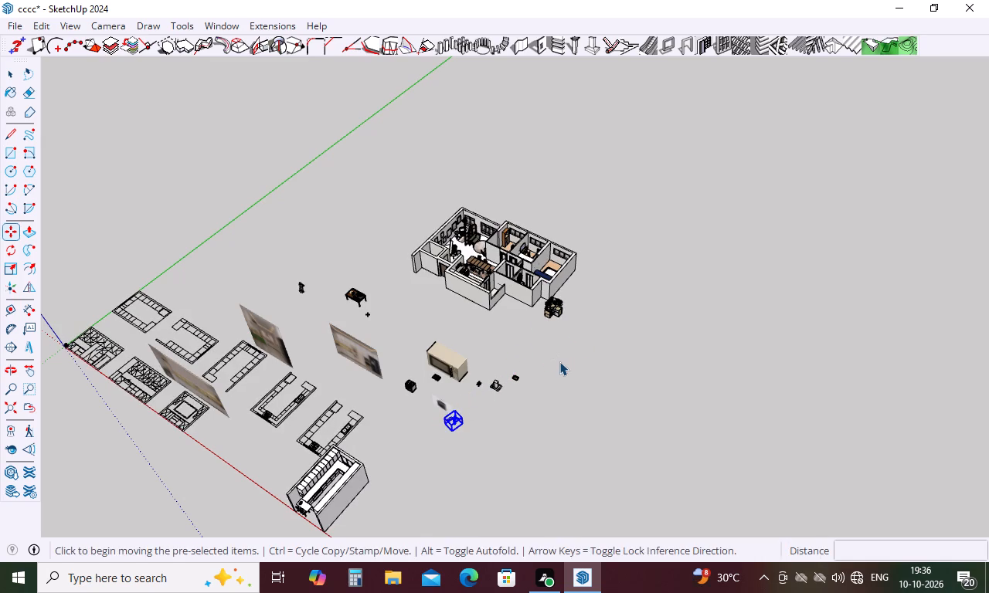
click(559, 361)
Reopen the furnished house group and copy the wooden radio between the microwave and plant on its kitchen counter.
scroll(519, 263, up, 6)
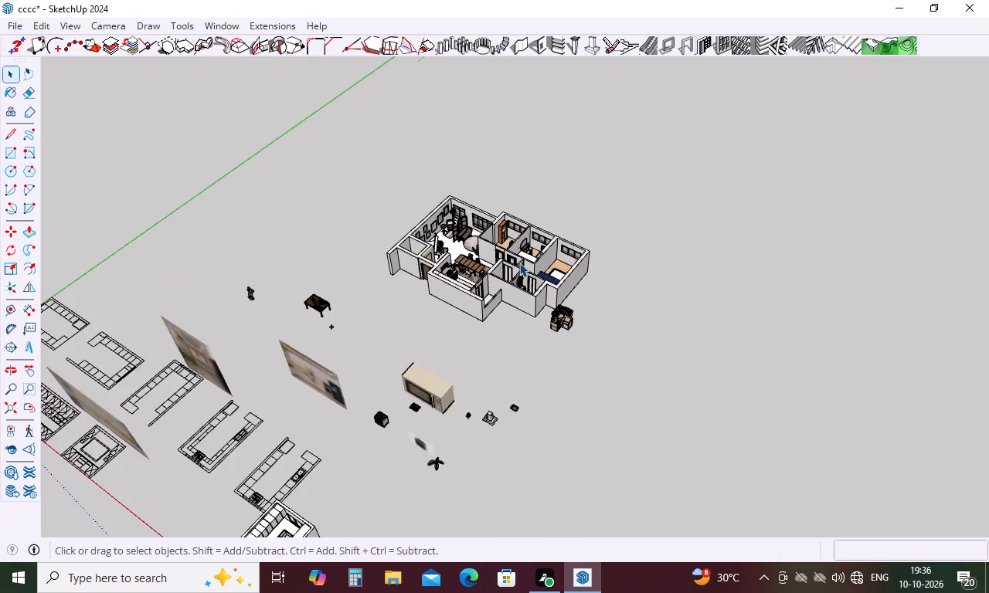
scroll(518, 261, up, 19)
scroll(518, 261, up, 7)
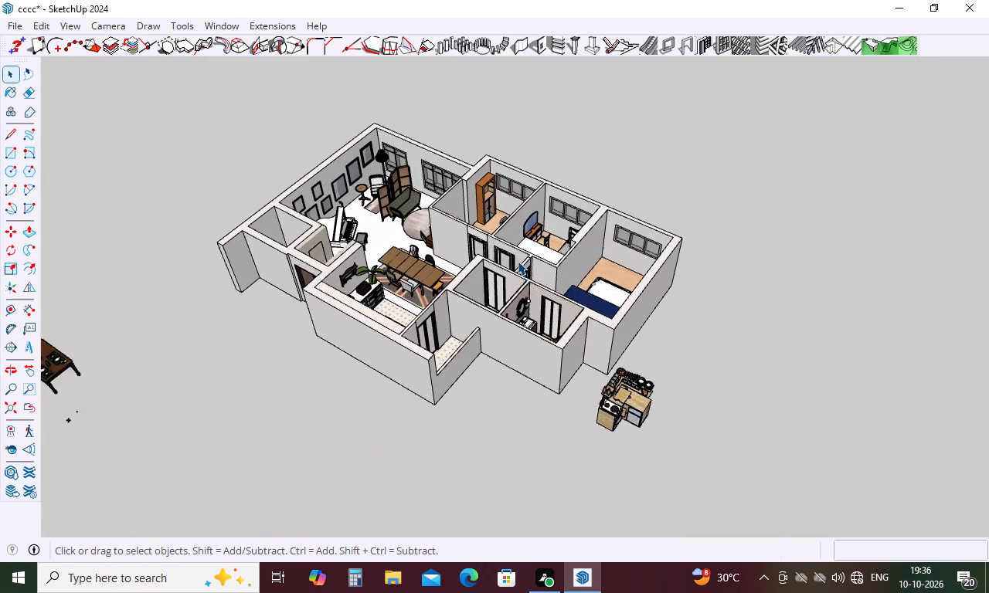
scroll(428, 243, up, 17)
middle_drag(384, 290, 311, 352)
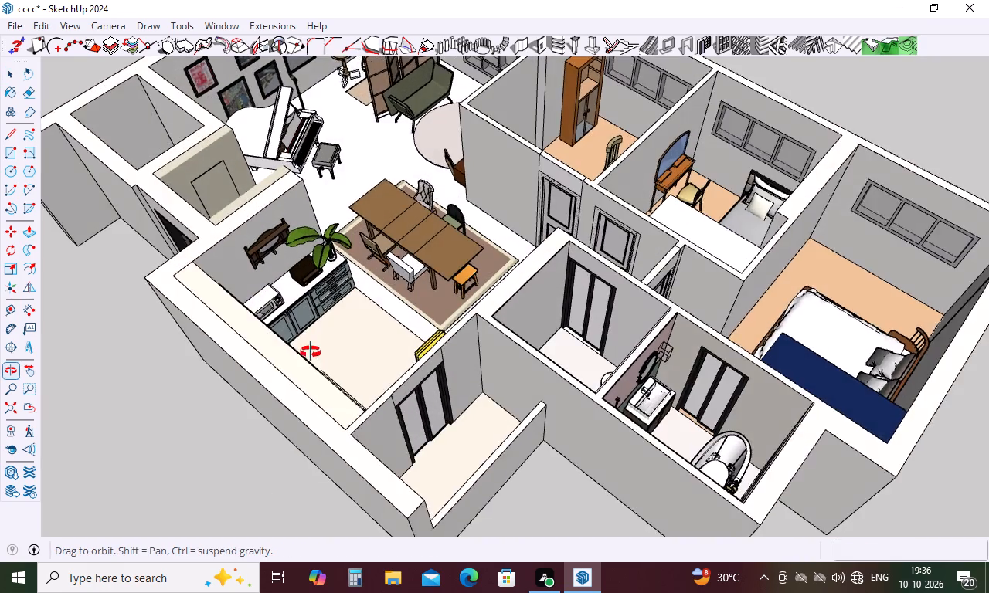
middle_drag(311, 352, 115, 375)
scroll(416, 212, up, 7)
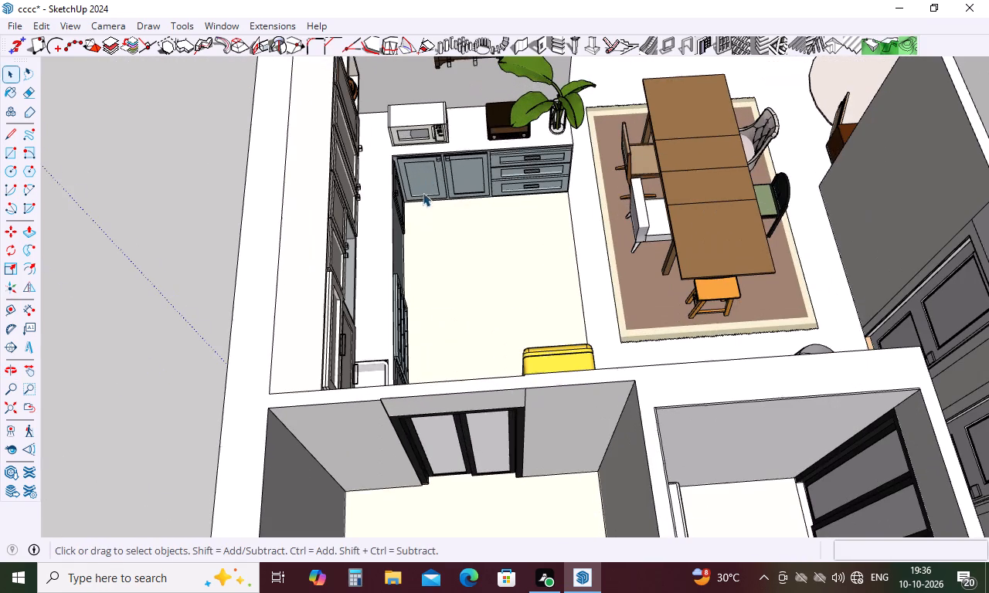
scroll(491, 114, up, 11)
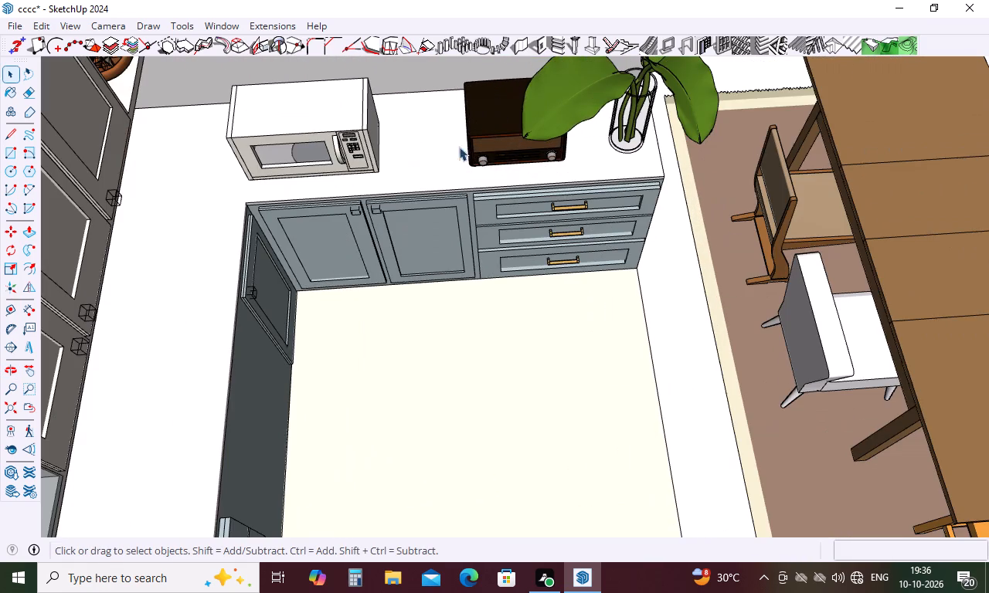
scroll(353, 153, up, 6)
click(610, 136)
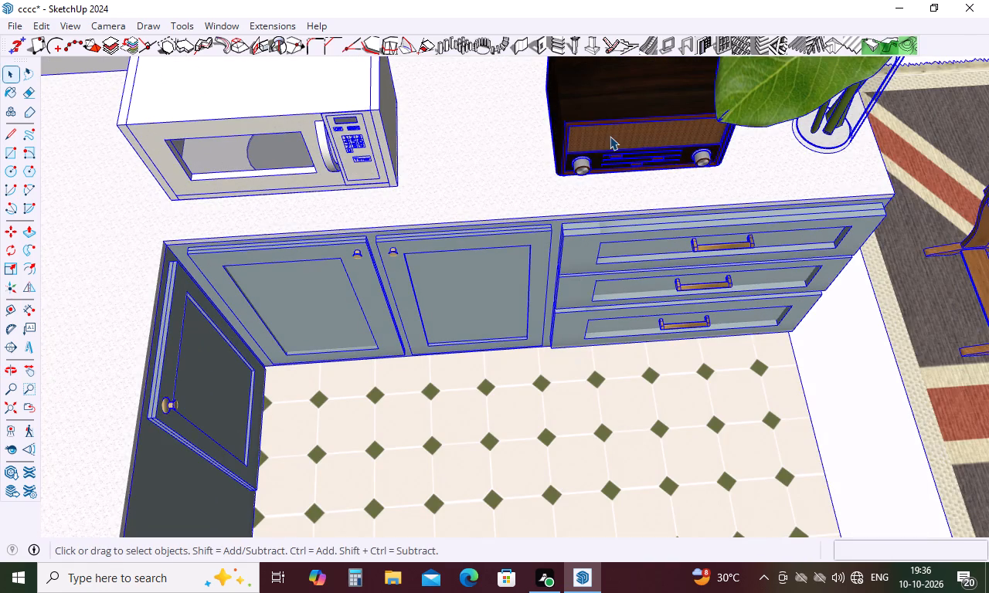
double_click(599, 142)
click(609, 135)
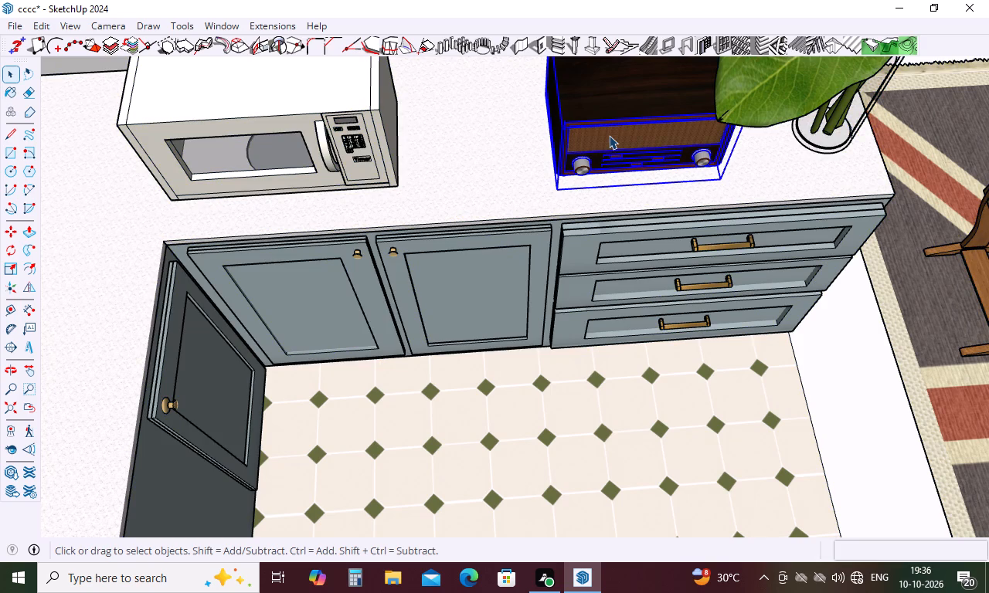
key(ctrl+c)
Paste the copied wooden radio on open ground beside the house, among the loose accessories near the range hood.
scroll(547, 255, down, 18)
scroll(548, 255, down, 6)
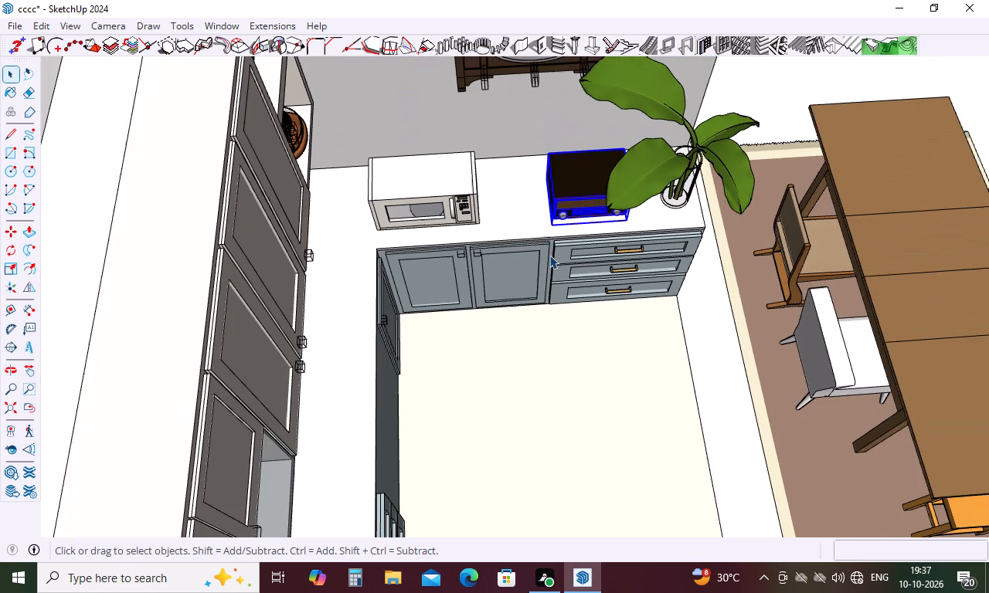
middle_drag(549, 255, 382, 242)
scroll(382, 240, down, 6)
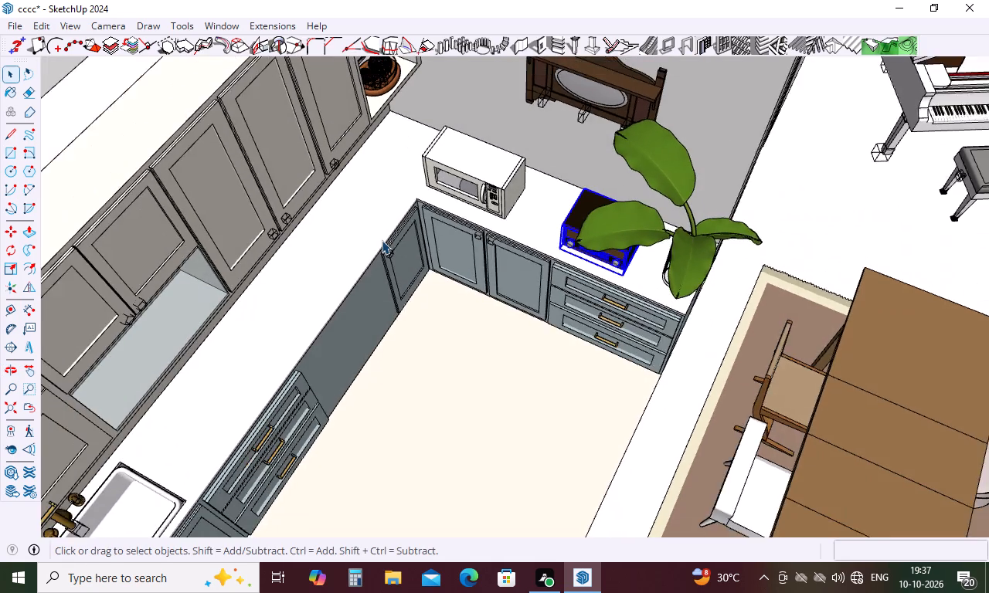
scroll(382, 240, down, 19)
scroll(382, 240, down, 6)
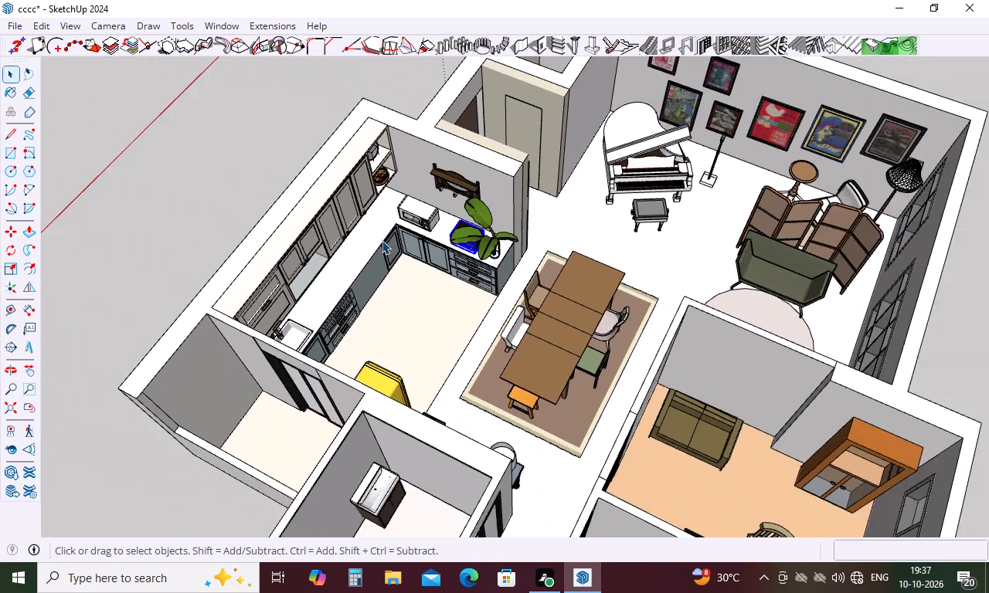
scroll(382, 240, down, 7)
click(155, 322)
scroll(397, 259, down, 4)
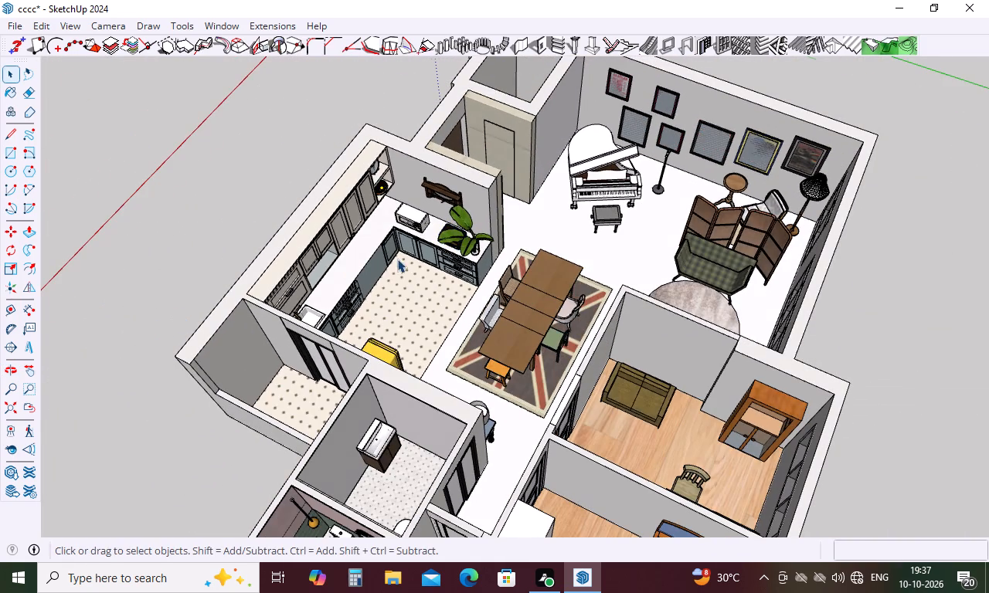
scroll(397, 259, down, 2)
scroll(480, 253, down, 12)
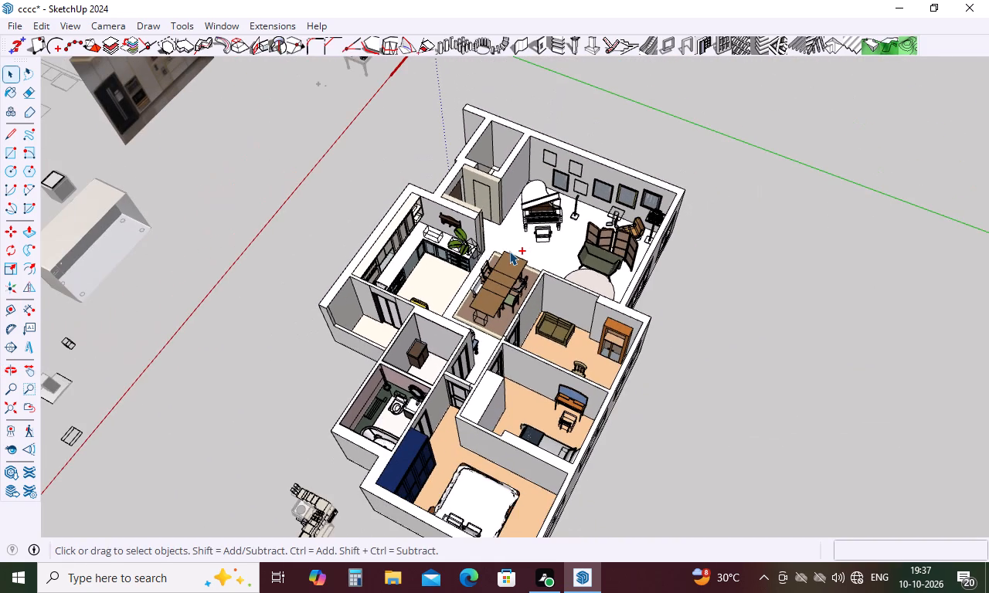
key(ctrl+v)
scroll(542, 251, down, 6)
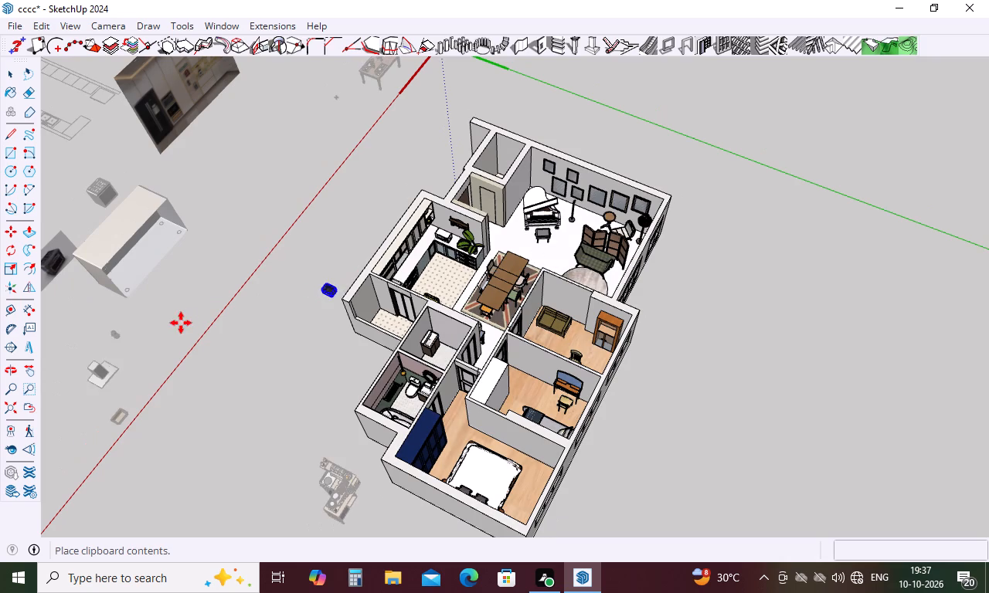
click(148, 344)
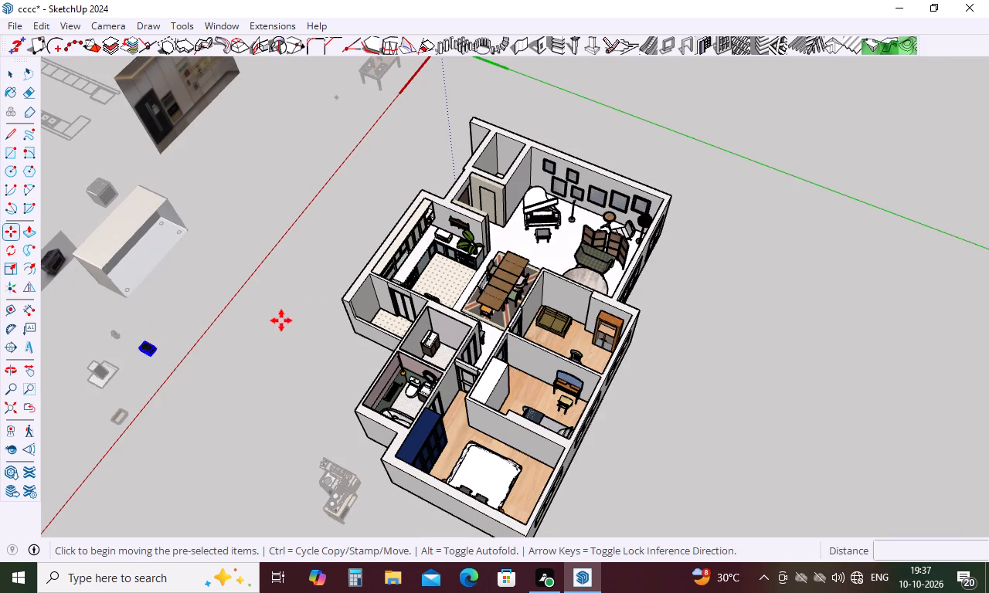
key(space)
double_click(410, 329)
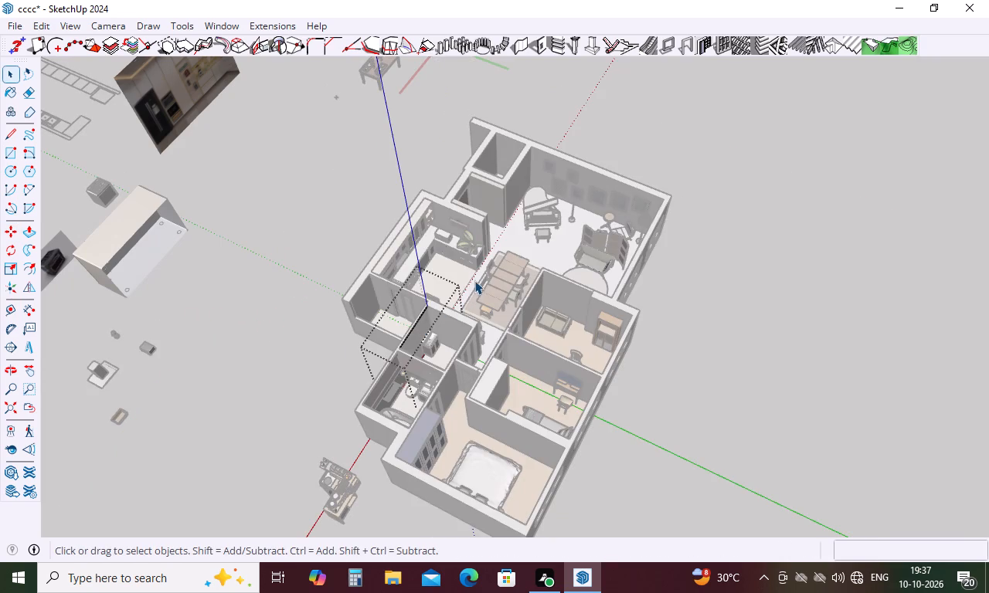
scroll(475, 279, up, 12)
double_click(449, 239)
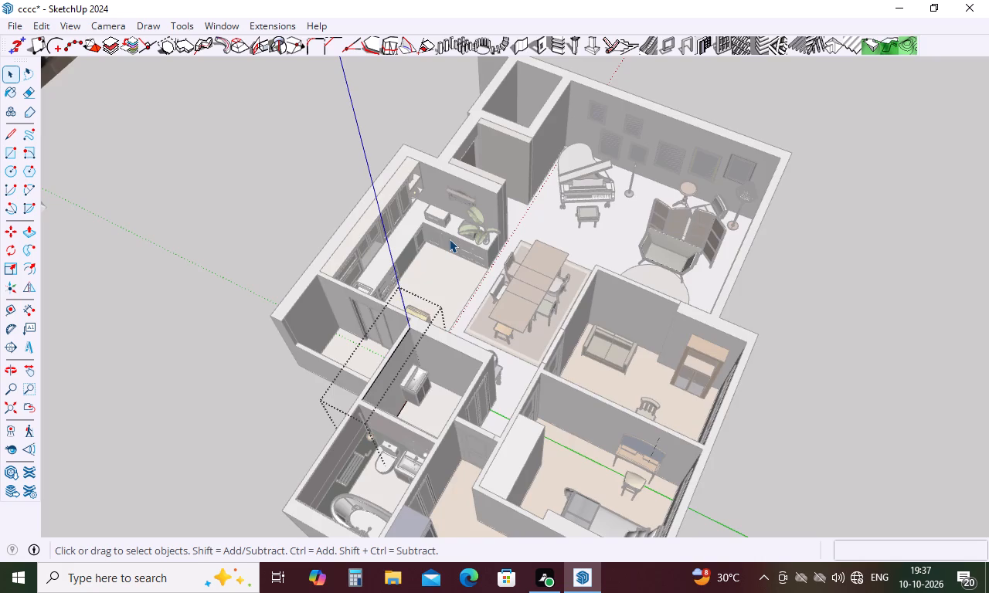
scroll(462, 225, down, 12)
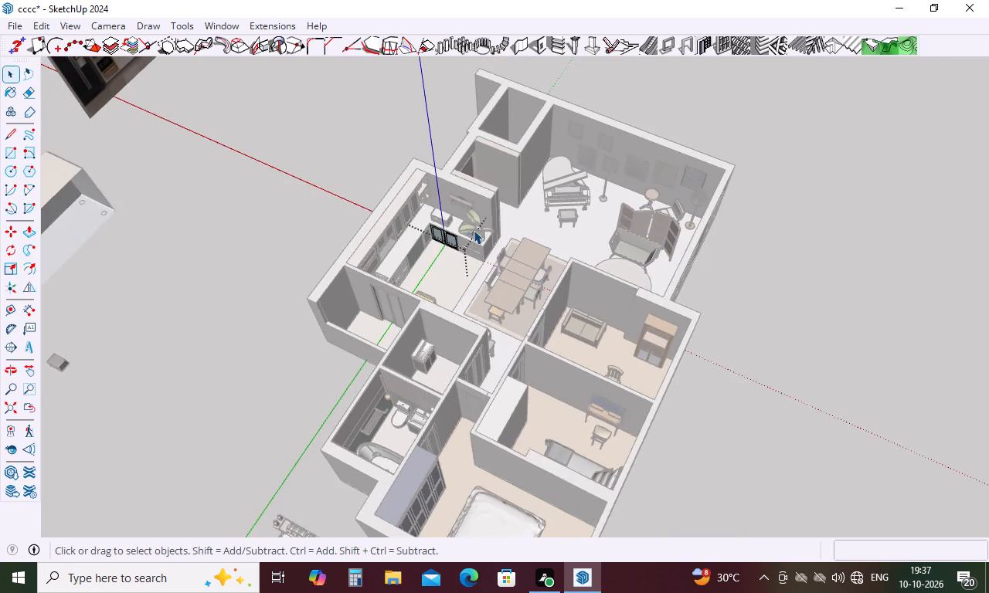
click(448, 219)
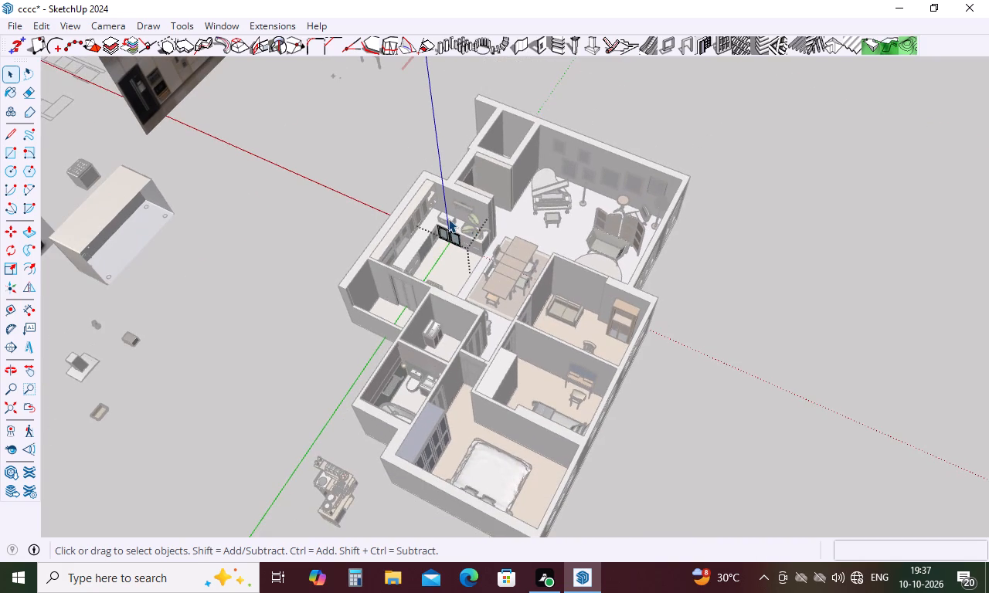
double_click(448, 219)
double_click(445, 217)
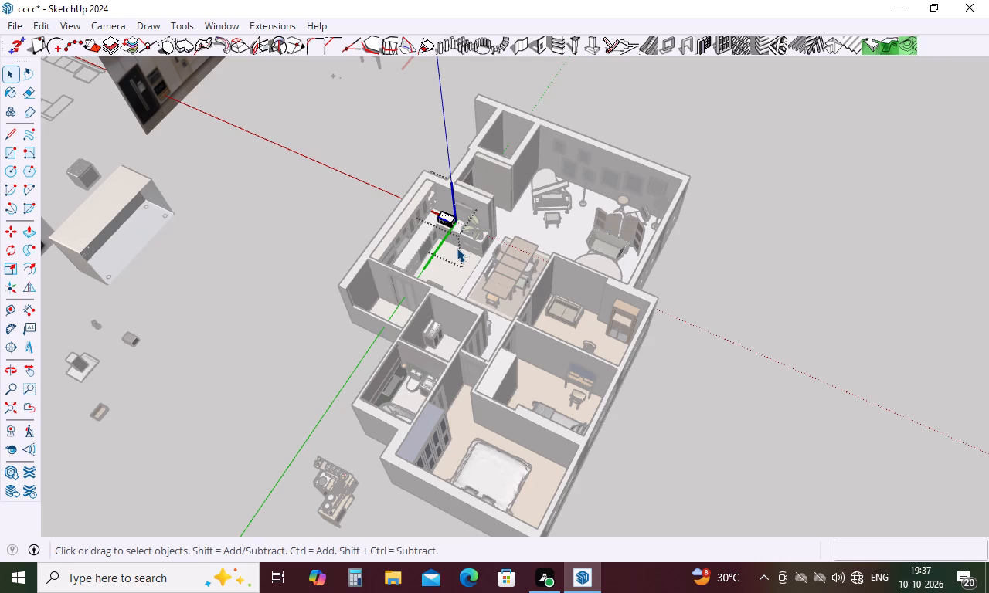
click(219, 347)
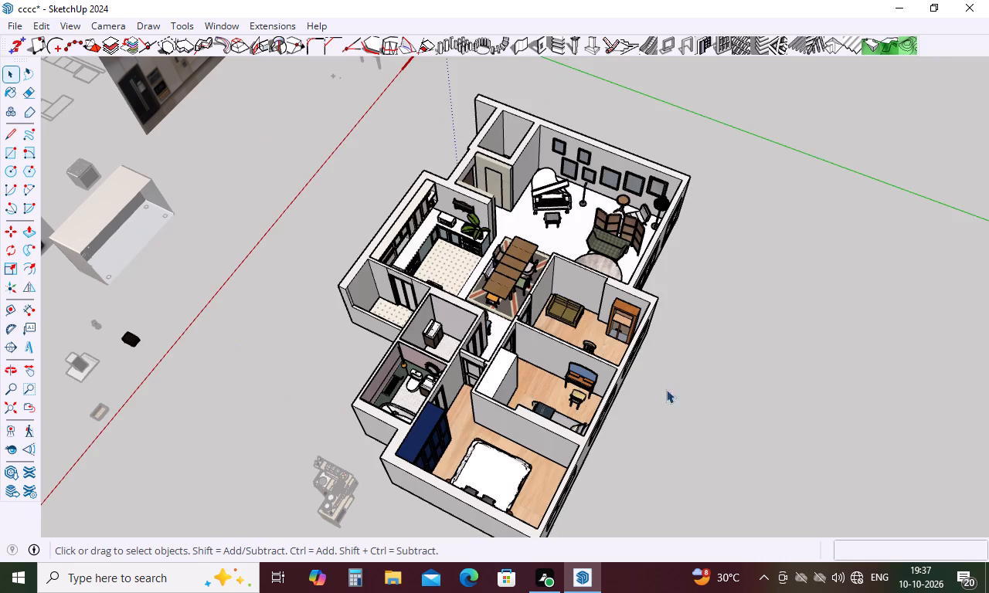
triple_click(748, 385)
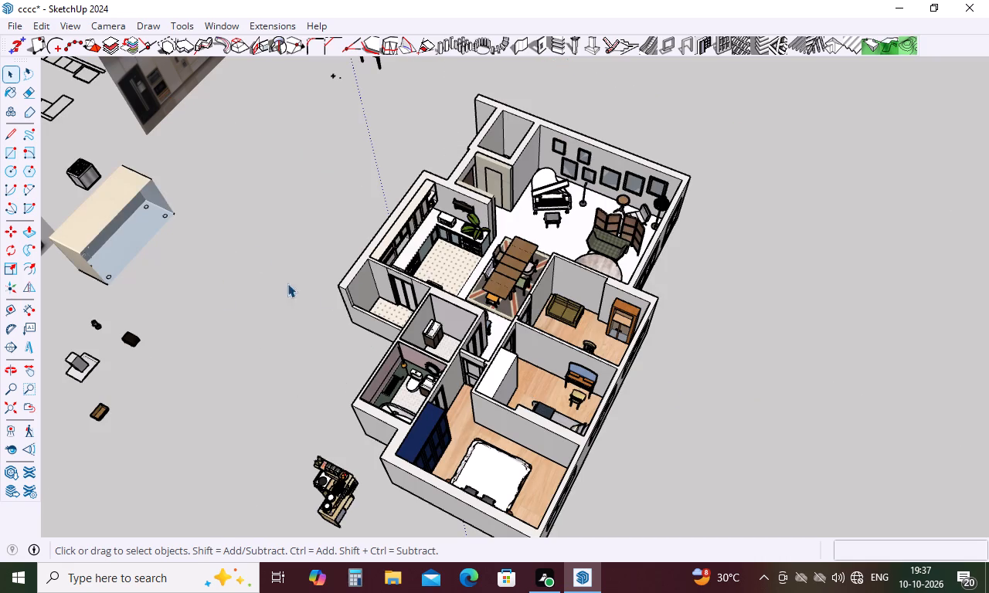
Open the microwave group on the furnished house's kitchen counter and copy all of its geometry.
scroll(126, 333, up, 5)
scroll(119, 343, up, 17)
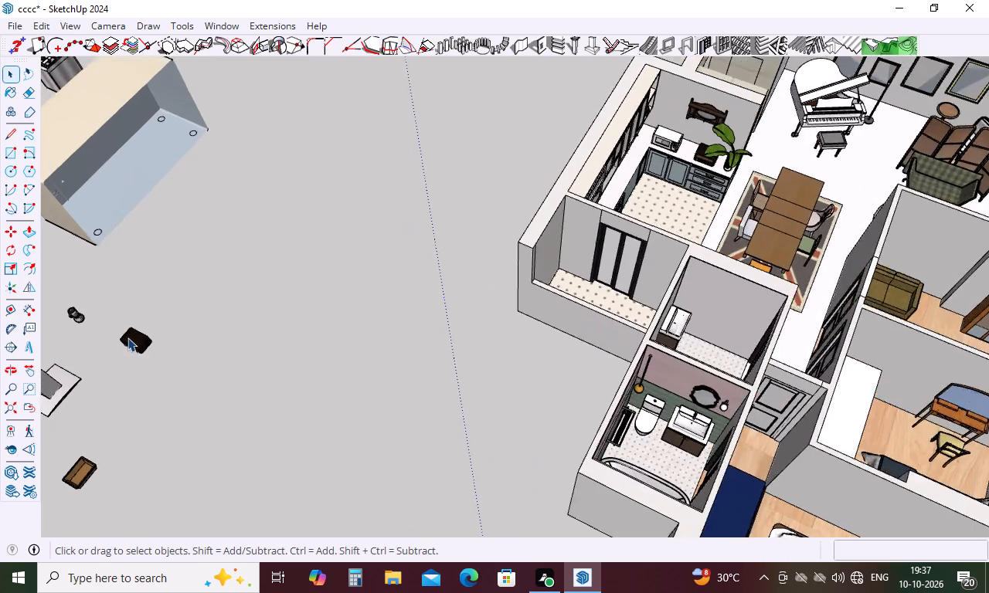
scroll(127, 337, up, 15)
scroll(132, 347, down, 19)
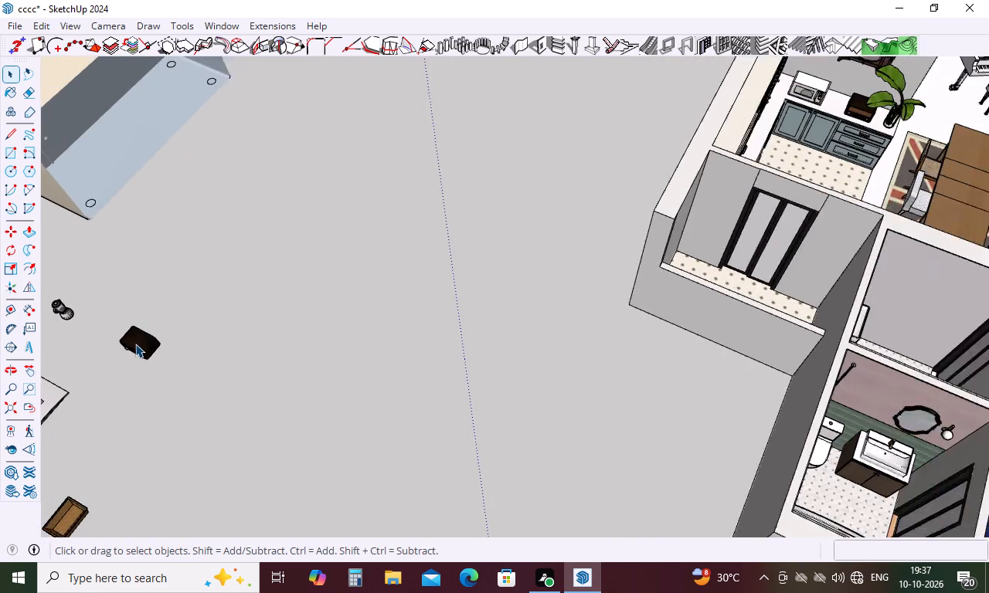
scroll(135, 344, down, 6)
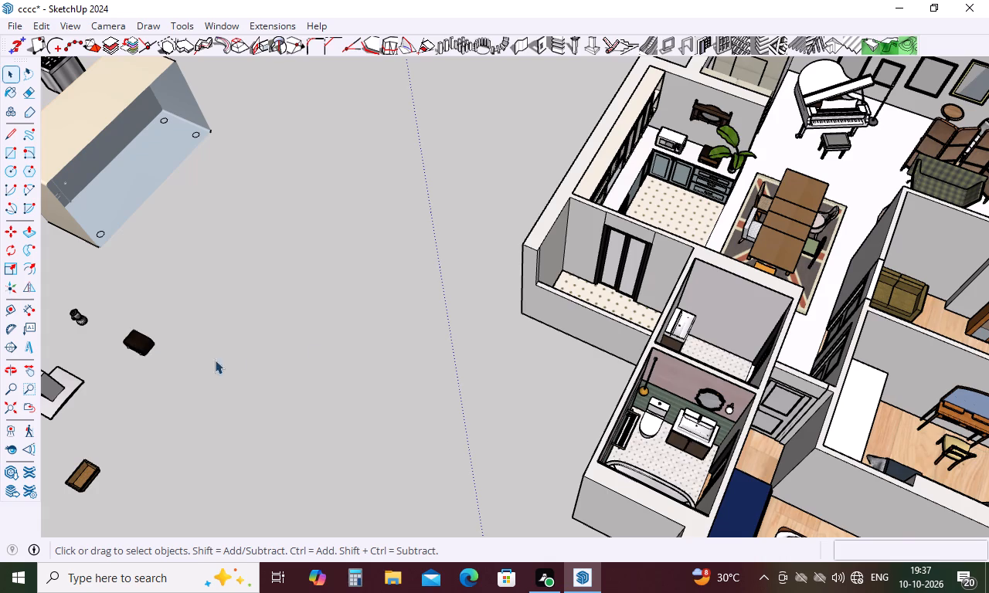
scroll(372, 338, down, 11)
scroll(618, 222, up, 3)
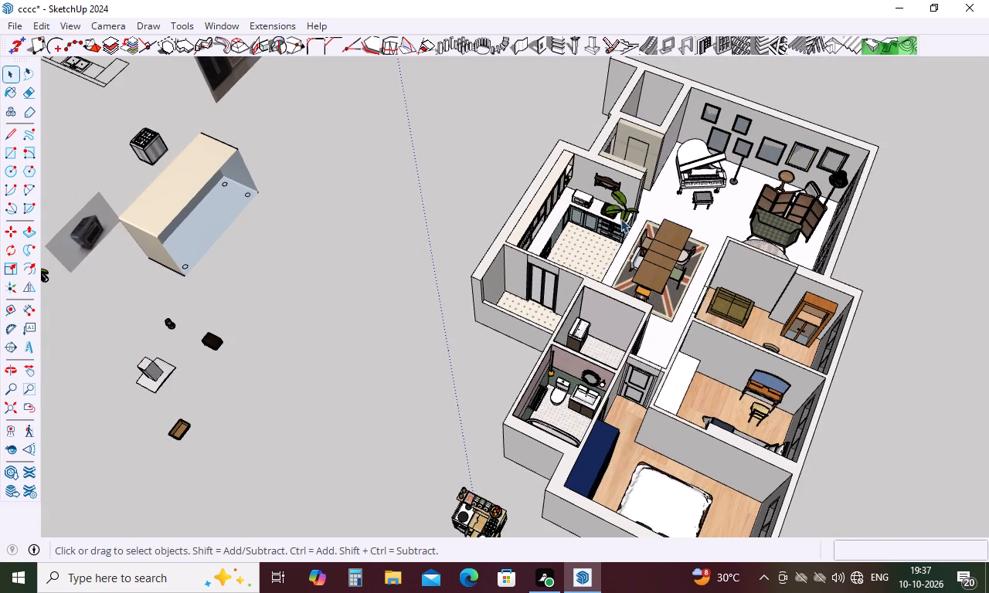
scroll(620, 219, up, 9)
scroll(583, 195, up, 19)
triple_click(566, 195)
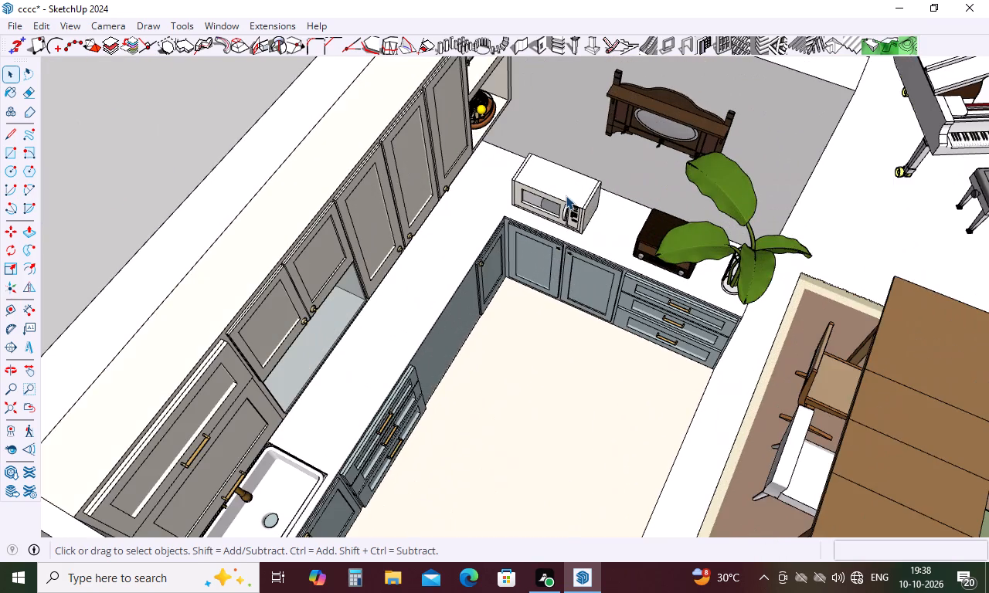
click(566, 195)
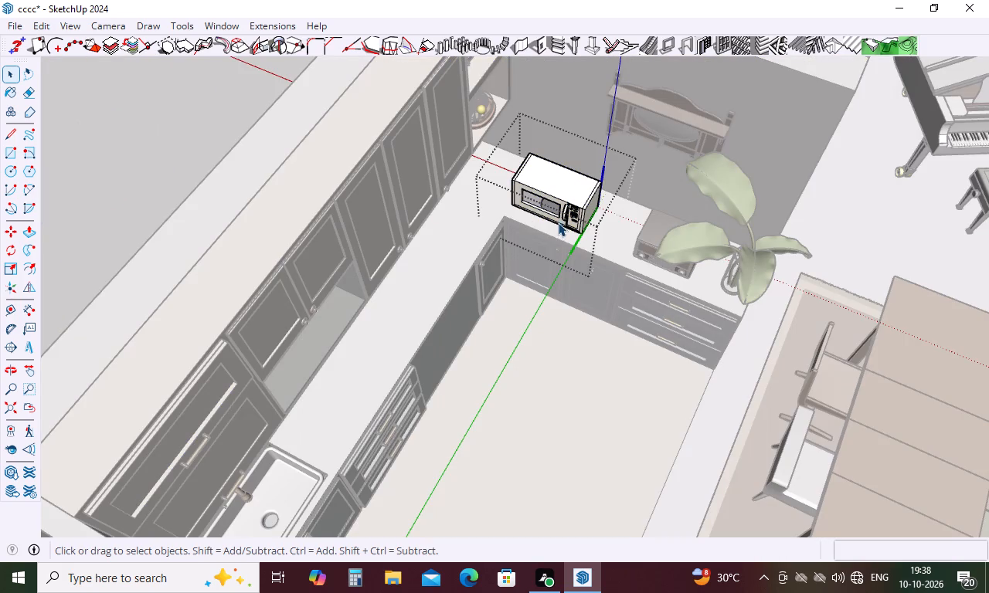
triple_click(562, 209)
double_click(562, 209)
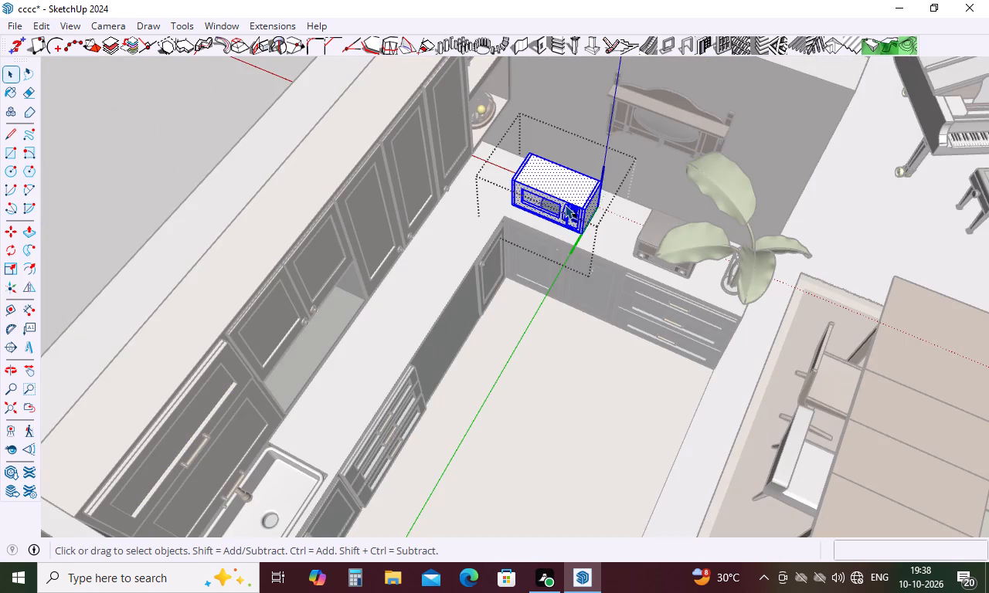
key(ctrl+c)
Leave the house groups and paste the microwave on open ground next to the wooden radio, near the large open cabinet box.
scroll(571, 266, down, 6)
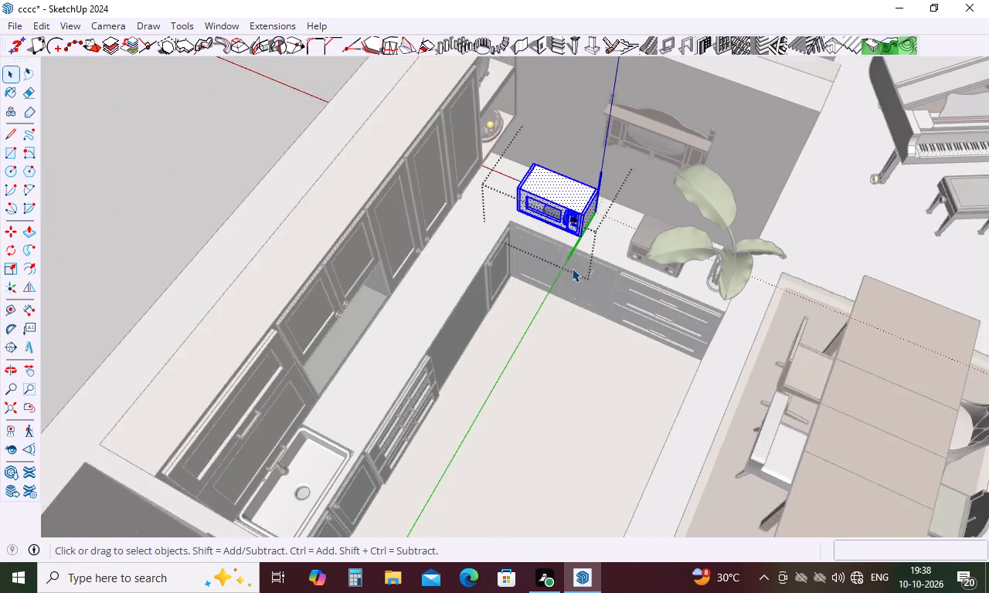
scroll(574, 267, down, 14)
scroll(574, 267, down, 14)
middle_click(574, 267)
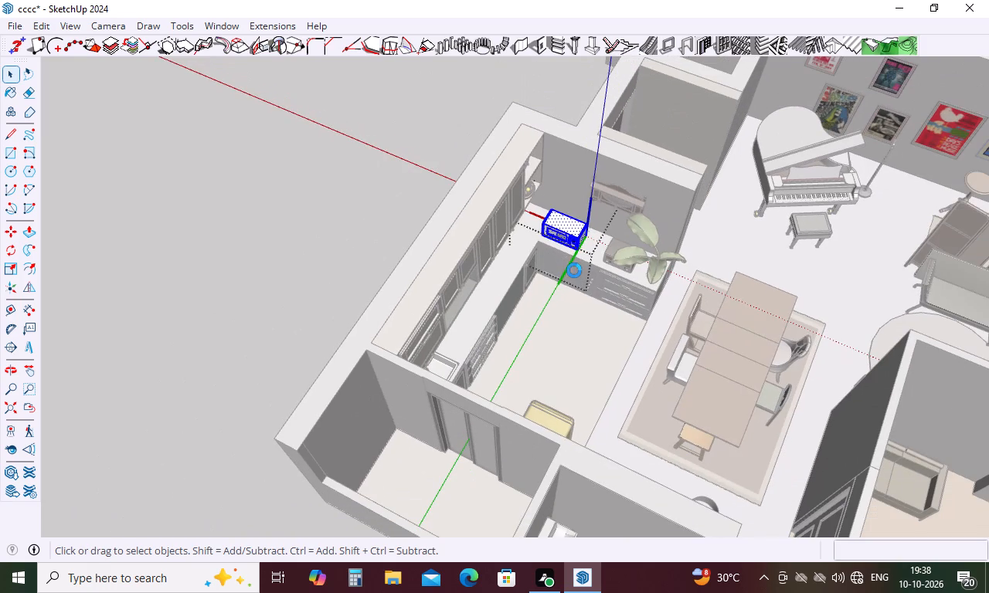
scroll(574, 270, down, 20)
click(406, 269)
key(space)
double_click(382, 267)
middle_drag(530, 258, 646, 152)
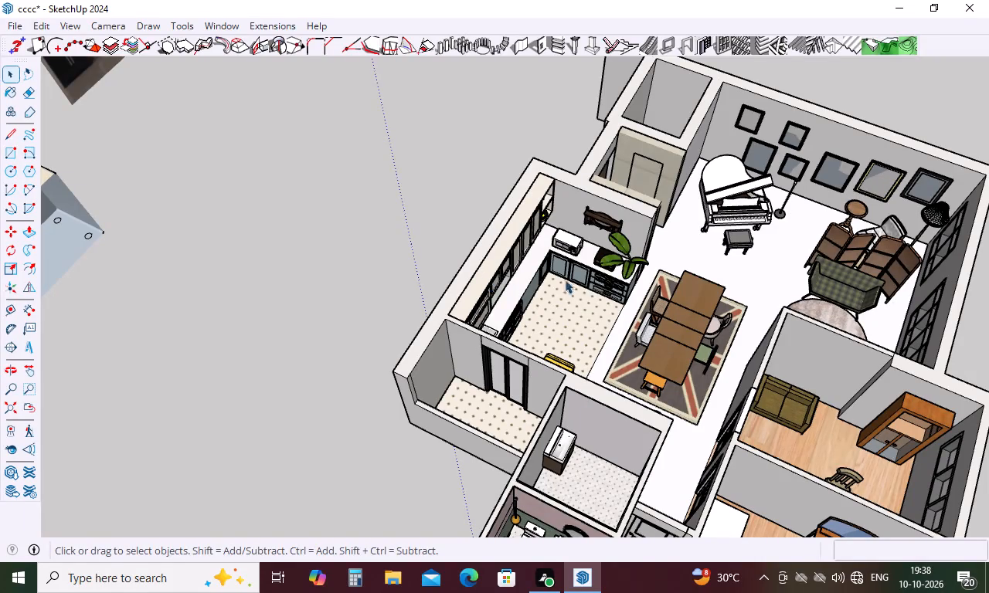
middle_drag(589, 295, 749, 219)
scroll(734, 238, down, 6)
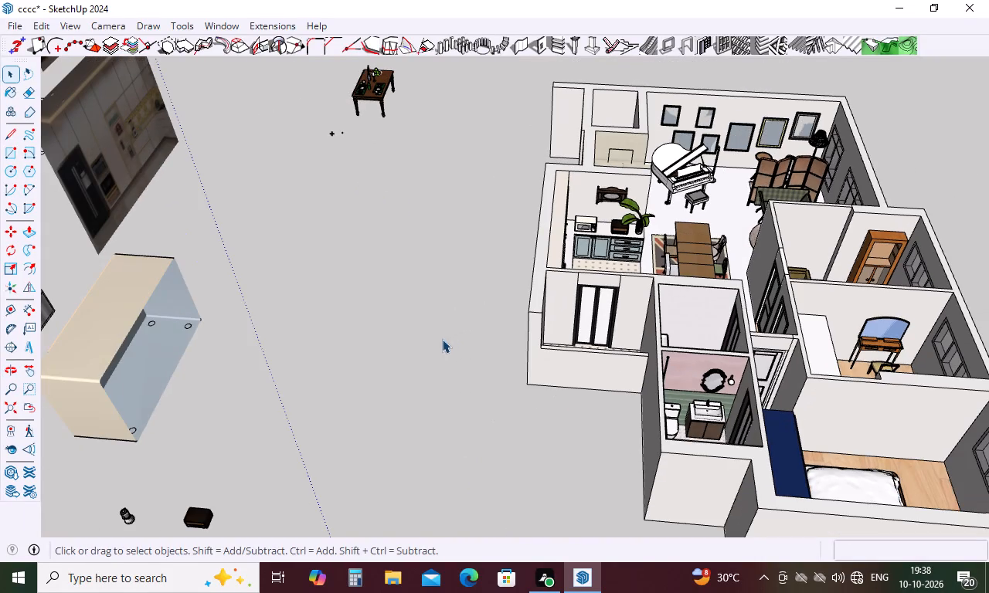
key(ctrl+v)
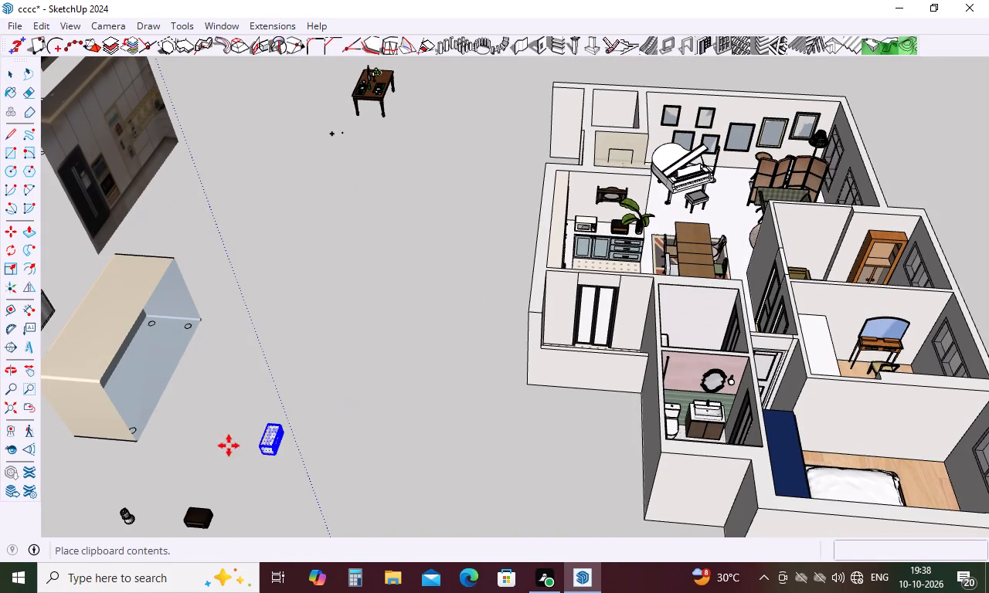
click(176, 453)
key(space)
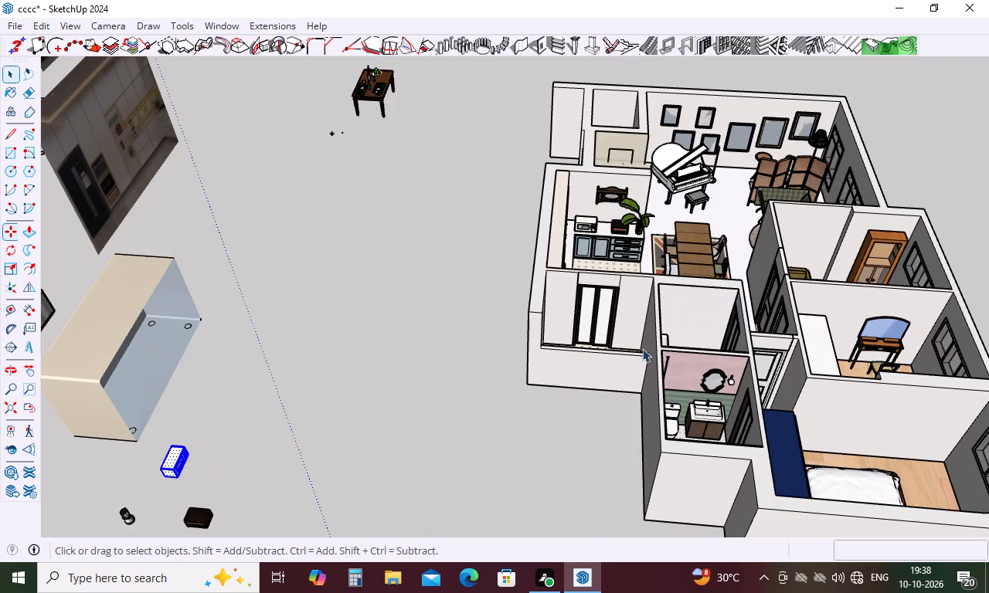
Open the furnished house group and copy the plant vase between the lamp and gramophone on the blue console table.
middle_drag(735, 321, 436, 306)
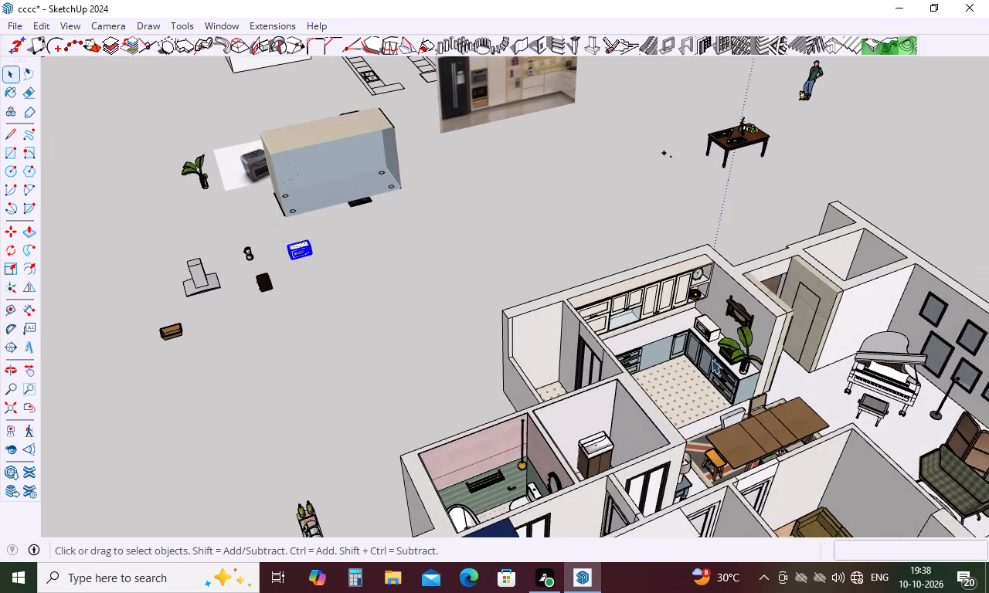
scroll(712, 342, up, 17)
middle_drag(647, 346, 566, 343)
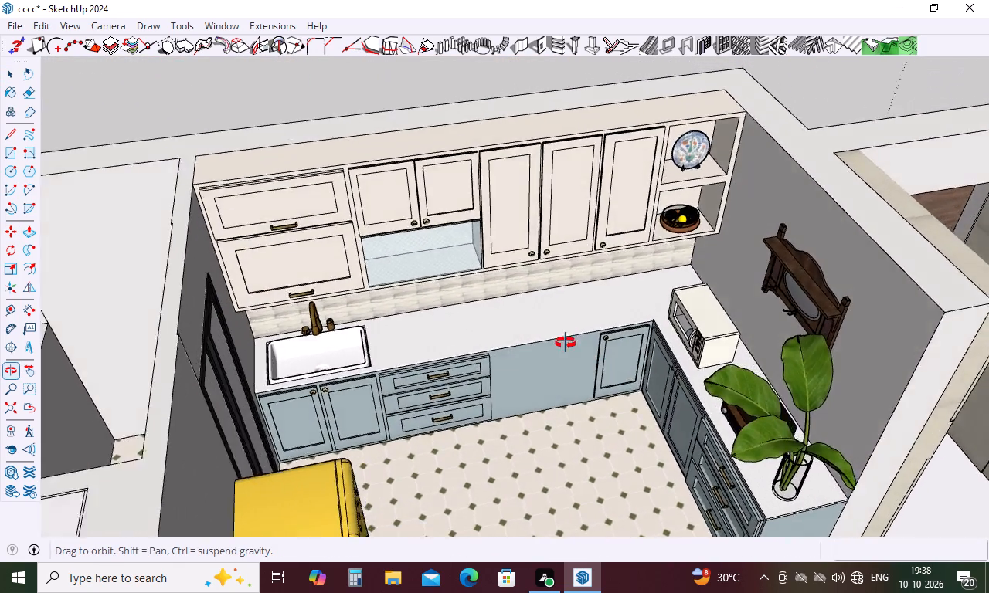
middle_drag(566, 343, 383, 319)
scroll(377, 319, down, 5)
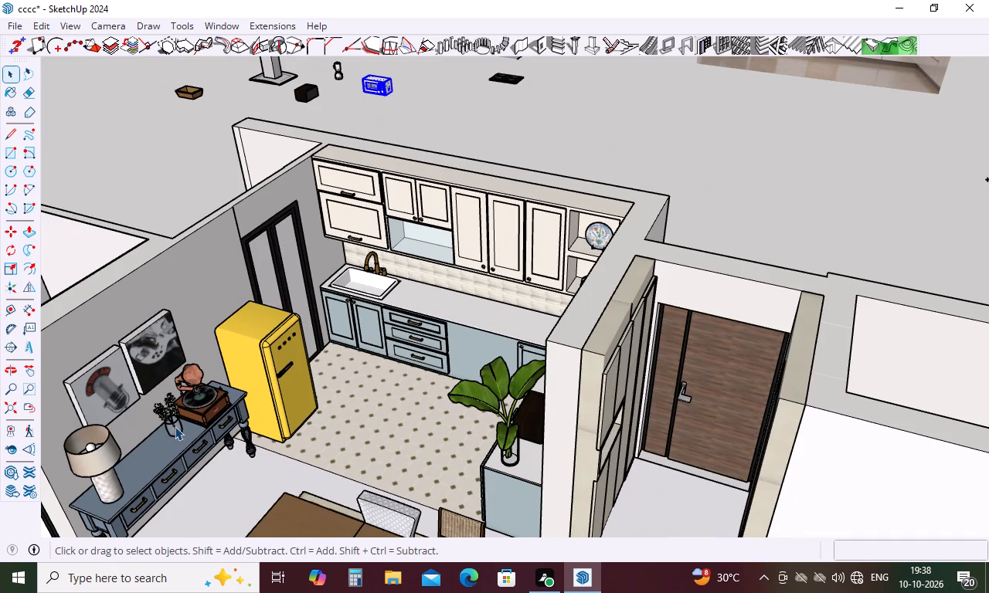
click(175, 426)
double_click(175, 426)
click(172, 423)
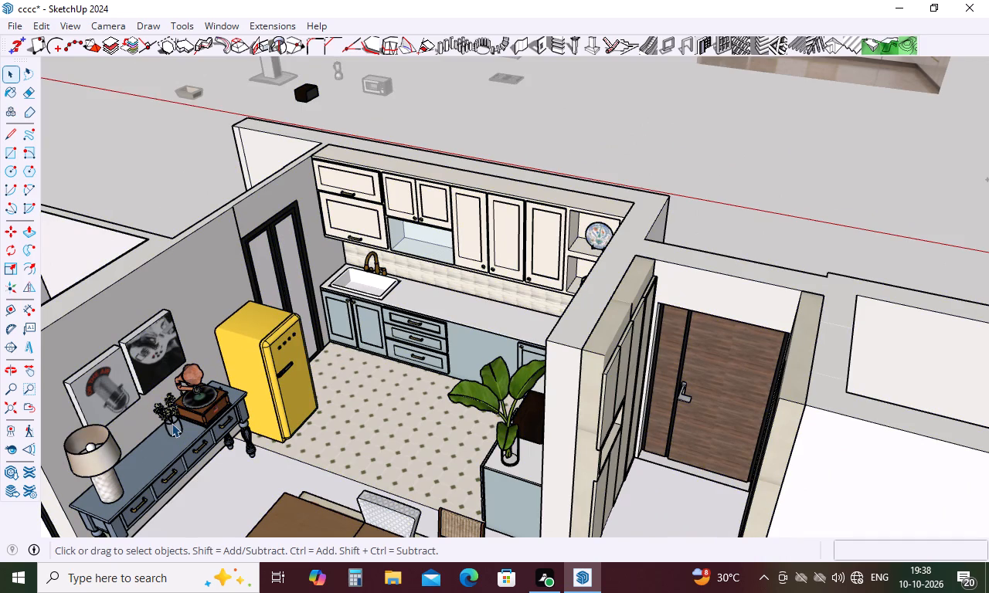
key(ctrl+c)
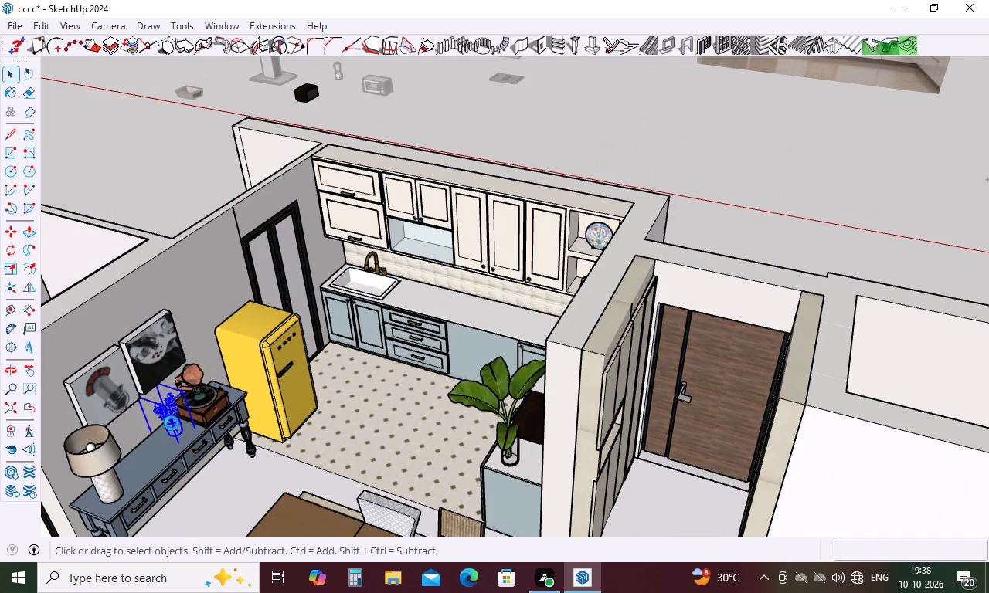
scroll(432, 359, down, 10)
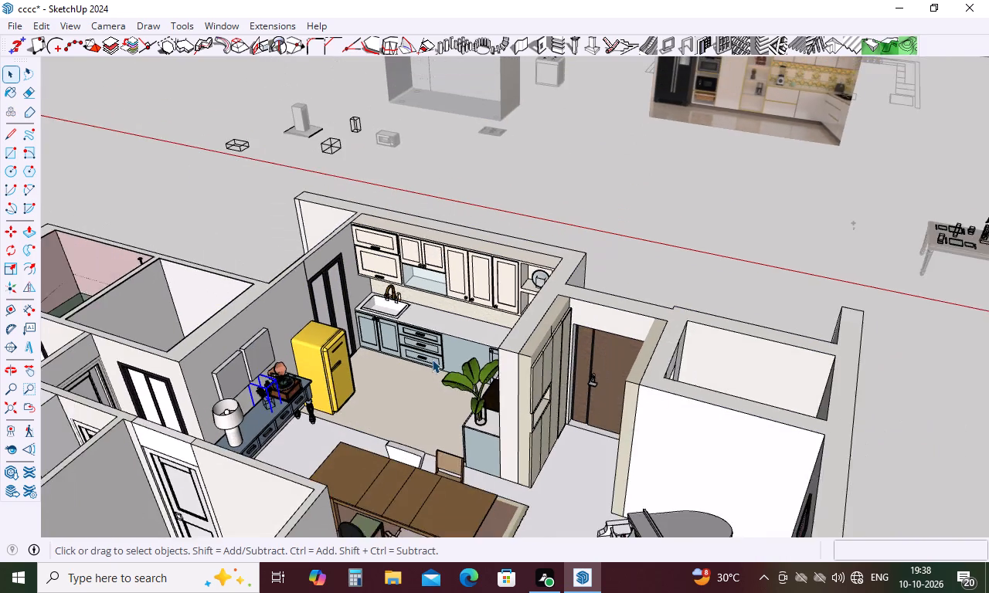
Leave the house group and paste the plant vase on open ground beside the wooden radio and microwave.
scroll(432, 359, down, 5)
click(619, 272)
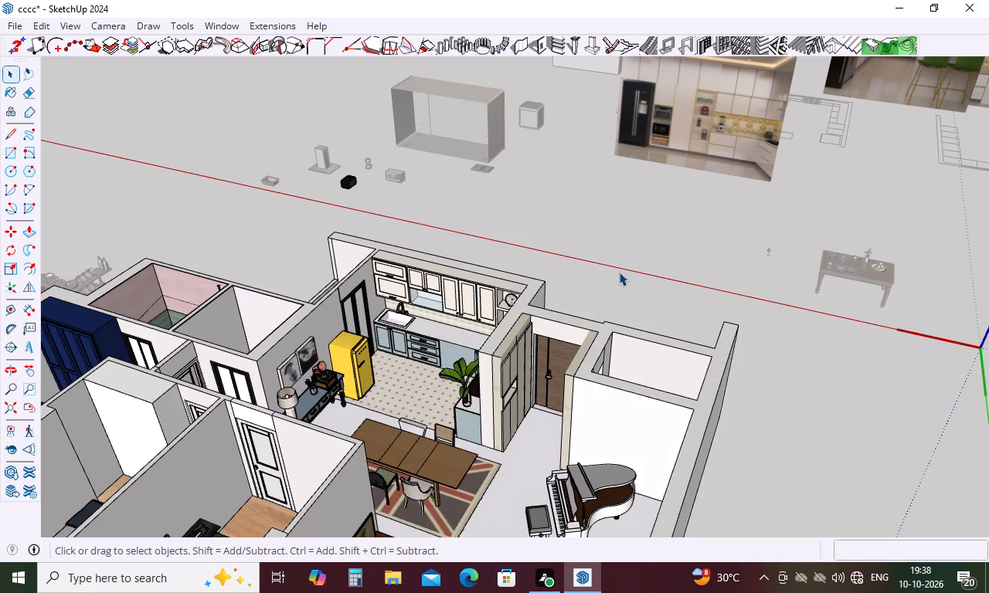
key(ctrl+v)
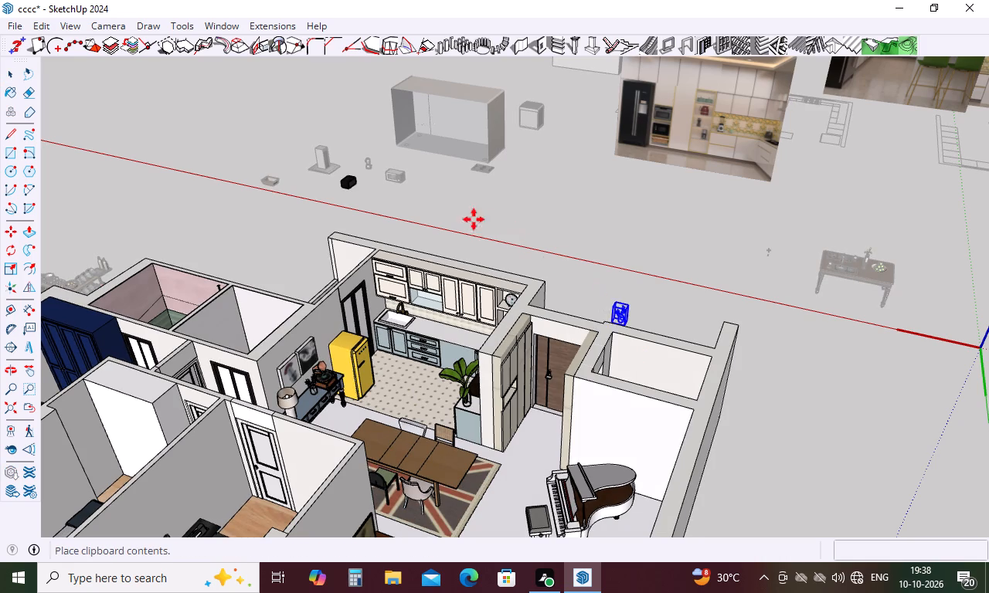
click(376, 198)
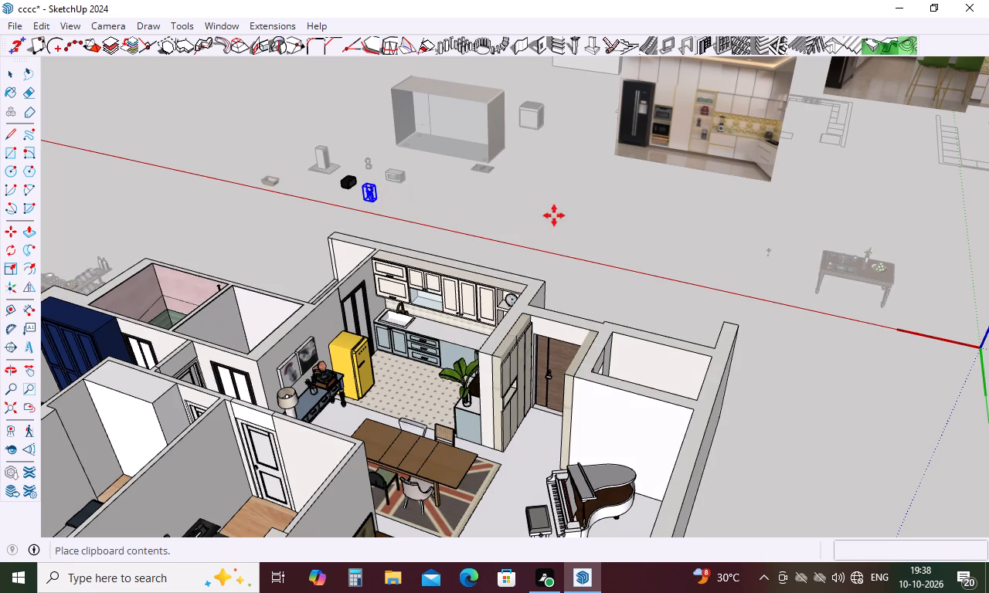
key(space)
click(580, 284)
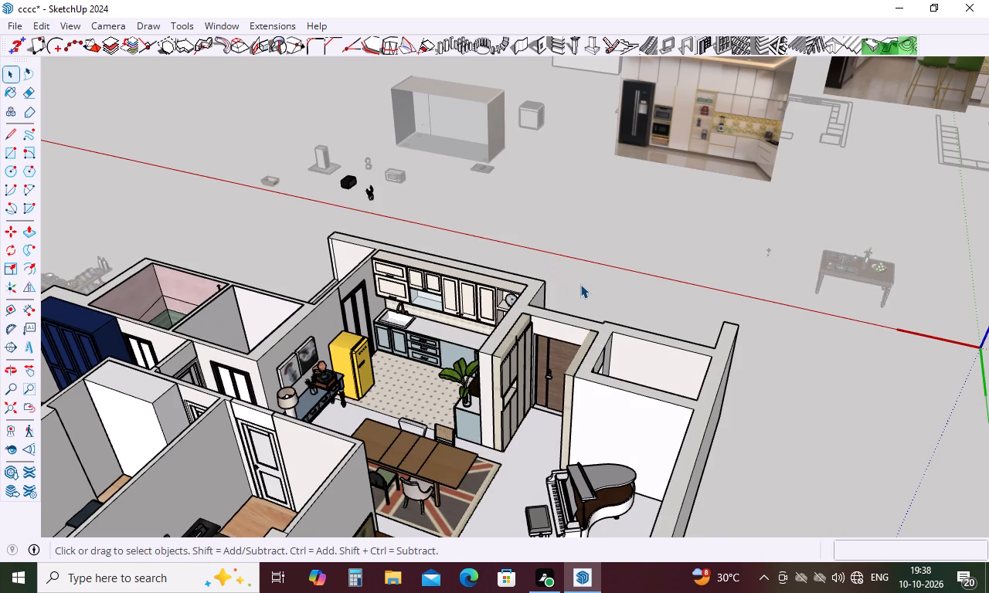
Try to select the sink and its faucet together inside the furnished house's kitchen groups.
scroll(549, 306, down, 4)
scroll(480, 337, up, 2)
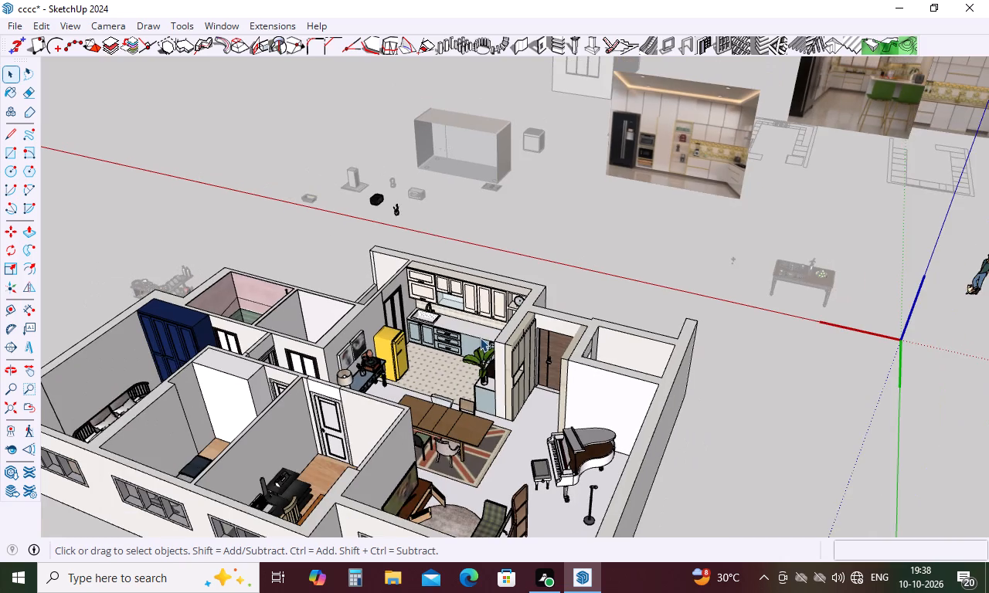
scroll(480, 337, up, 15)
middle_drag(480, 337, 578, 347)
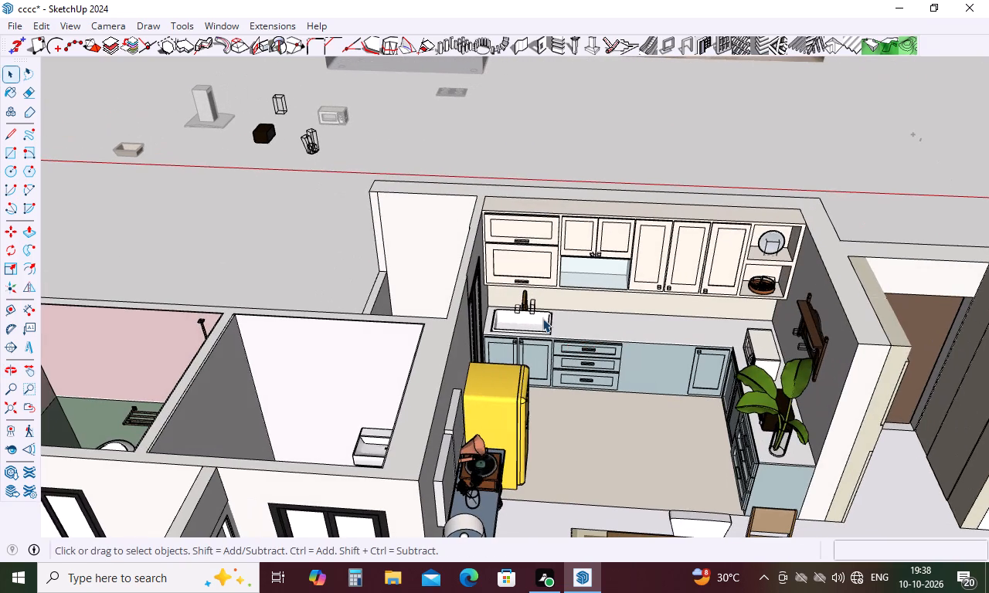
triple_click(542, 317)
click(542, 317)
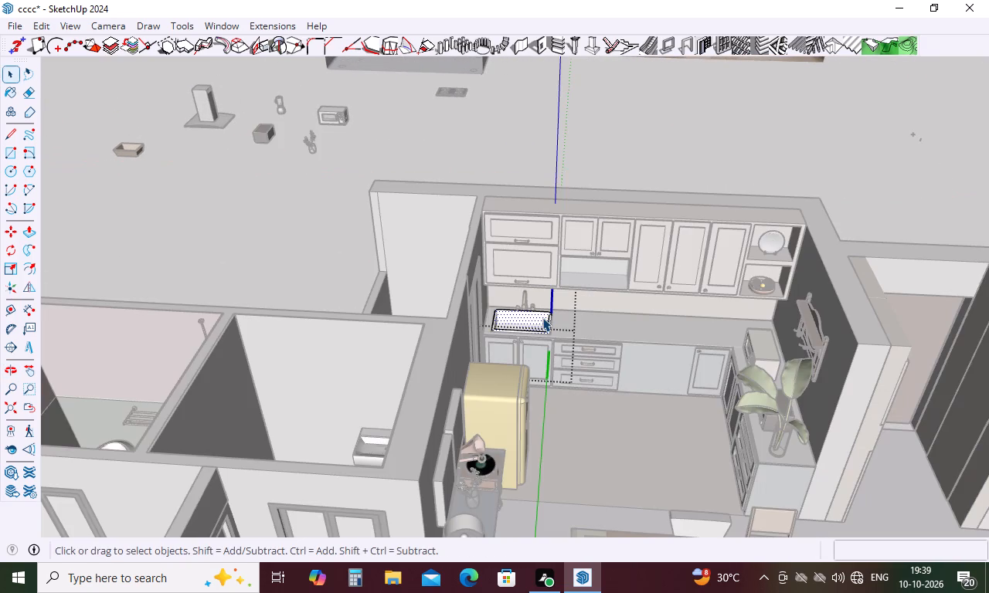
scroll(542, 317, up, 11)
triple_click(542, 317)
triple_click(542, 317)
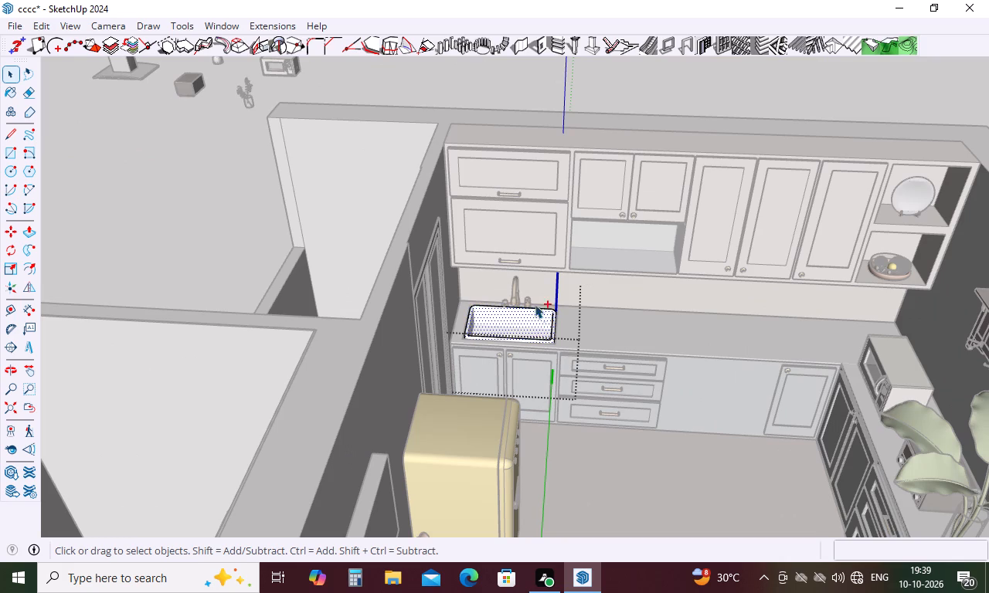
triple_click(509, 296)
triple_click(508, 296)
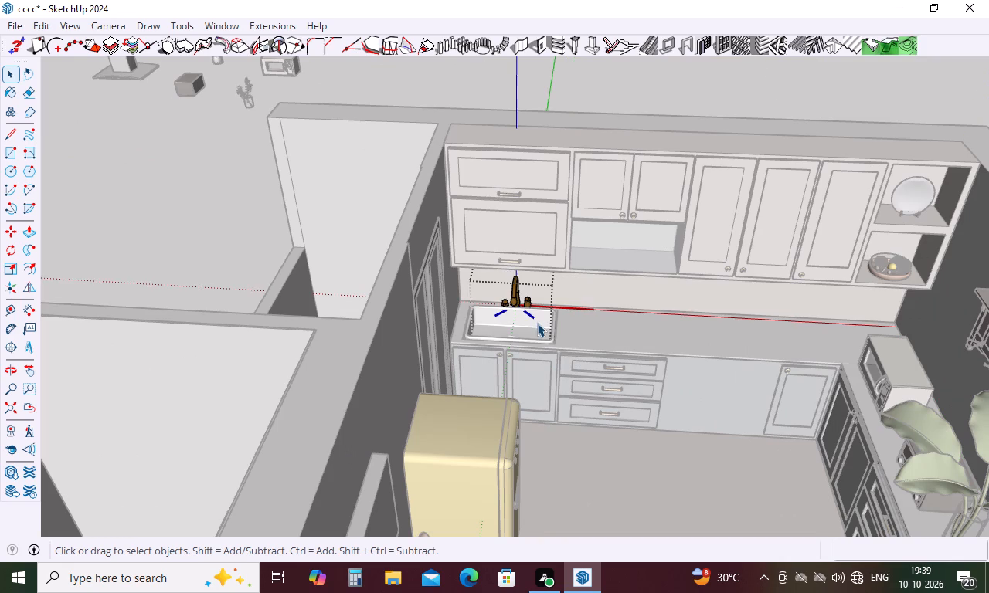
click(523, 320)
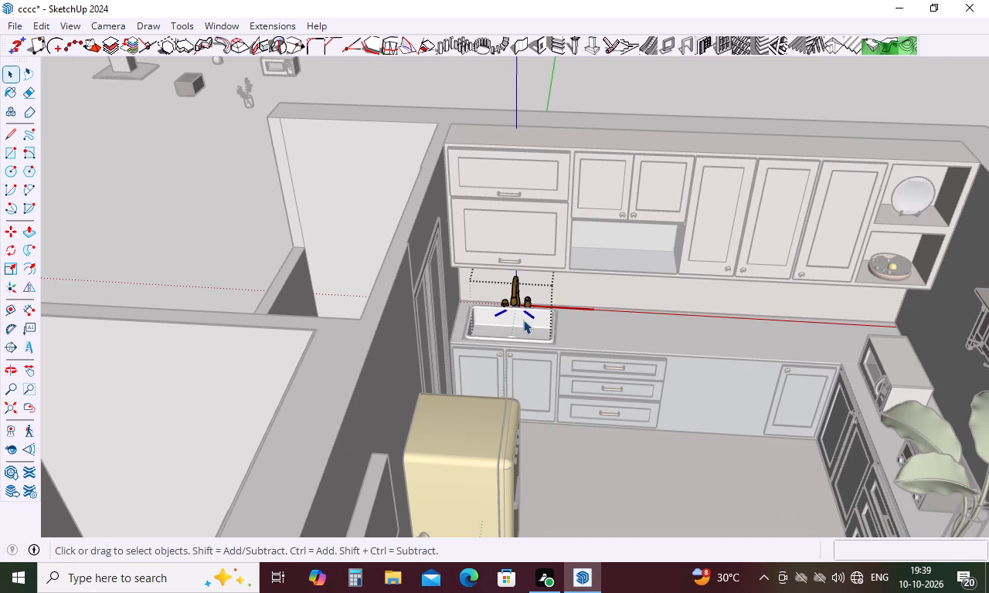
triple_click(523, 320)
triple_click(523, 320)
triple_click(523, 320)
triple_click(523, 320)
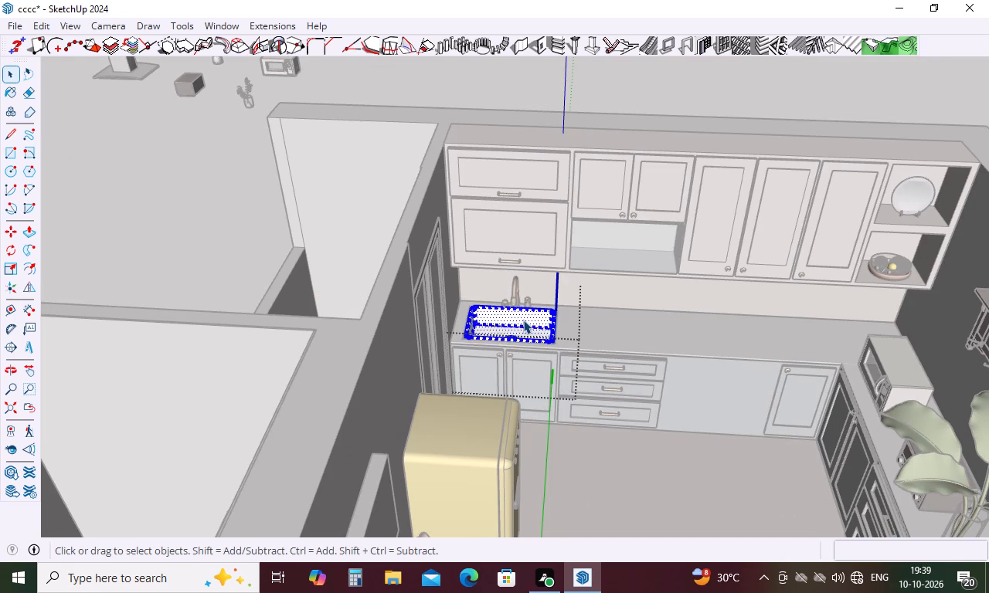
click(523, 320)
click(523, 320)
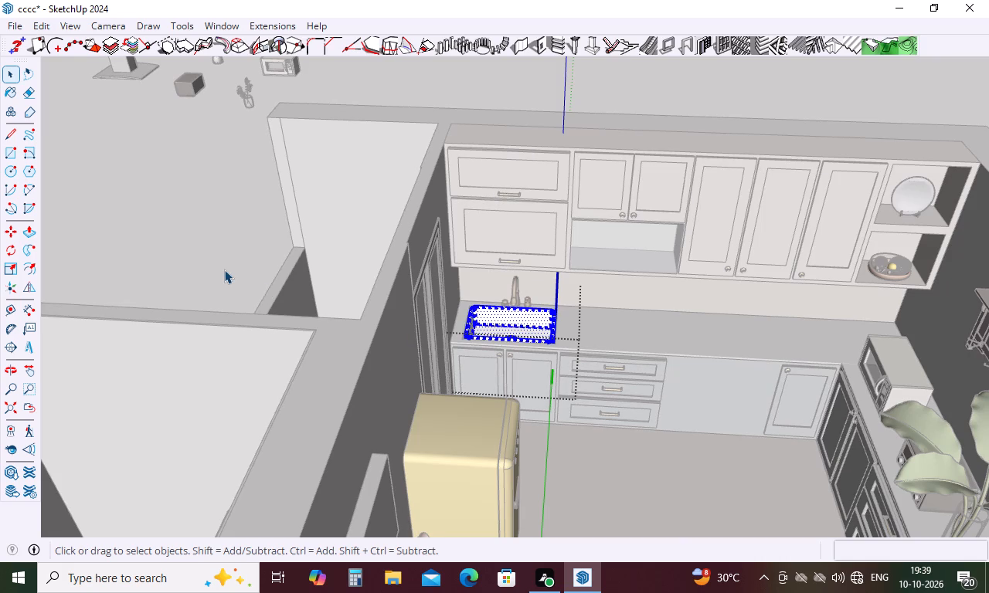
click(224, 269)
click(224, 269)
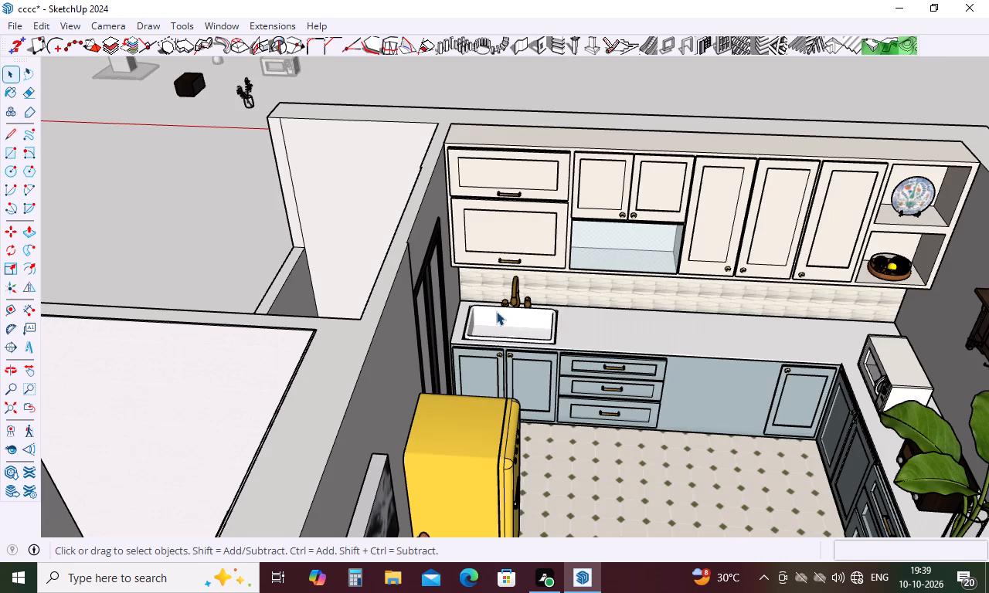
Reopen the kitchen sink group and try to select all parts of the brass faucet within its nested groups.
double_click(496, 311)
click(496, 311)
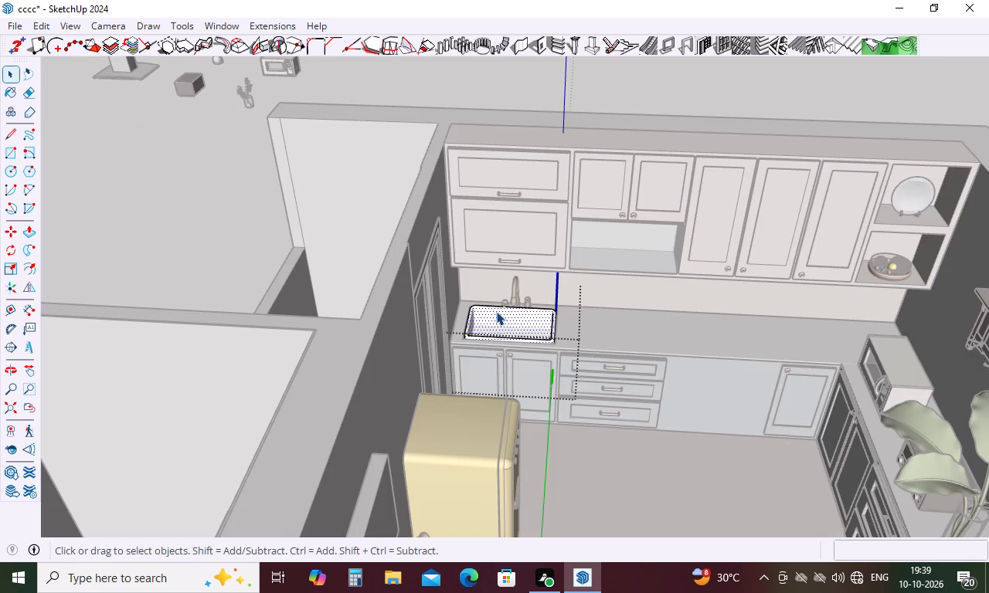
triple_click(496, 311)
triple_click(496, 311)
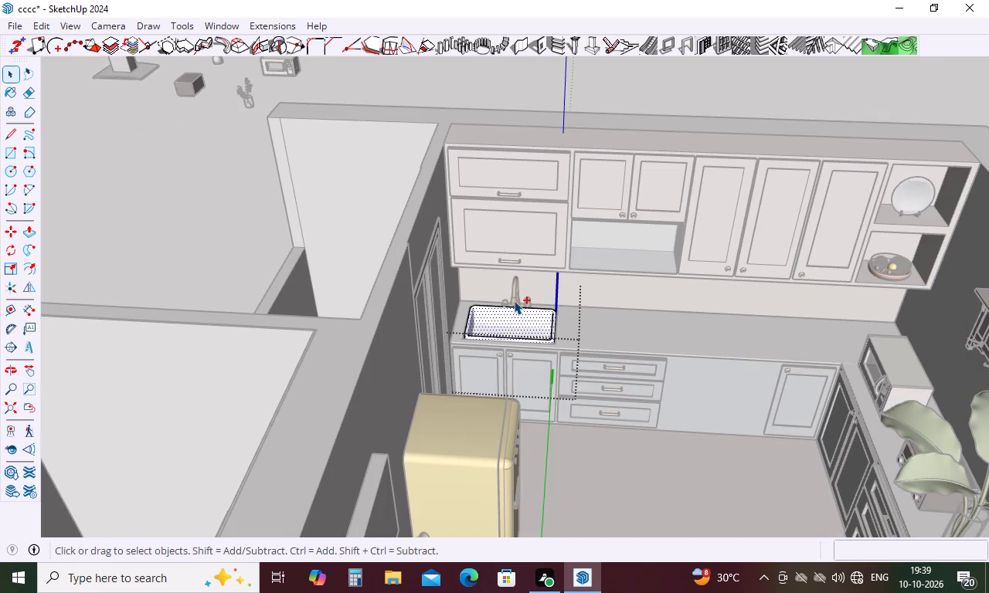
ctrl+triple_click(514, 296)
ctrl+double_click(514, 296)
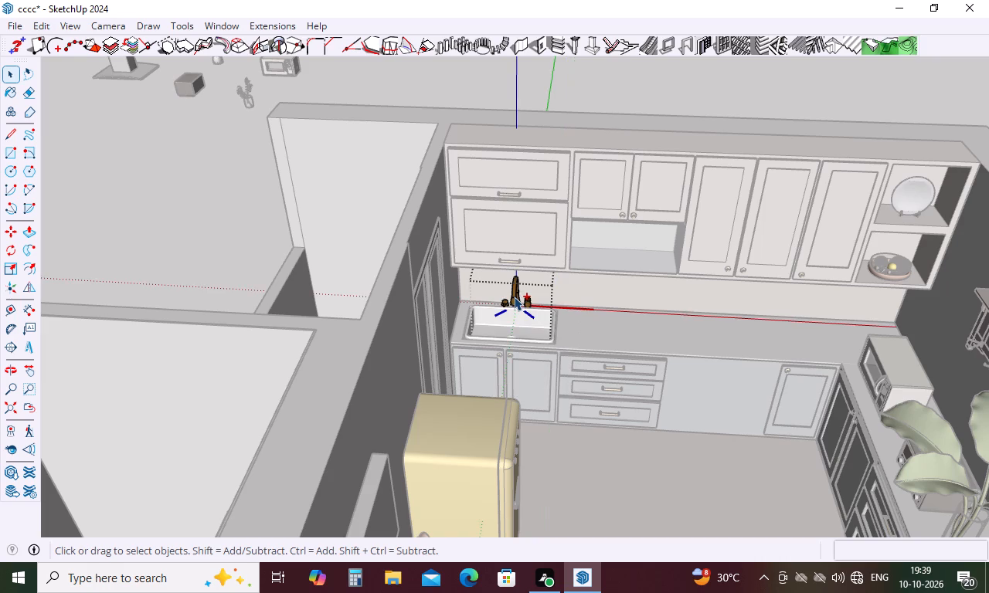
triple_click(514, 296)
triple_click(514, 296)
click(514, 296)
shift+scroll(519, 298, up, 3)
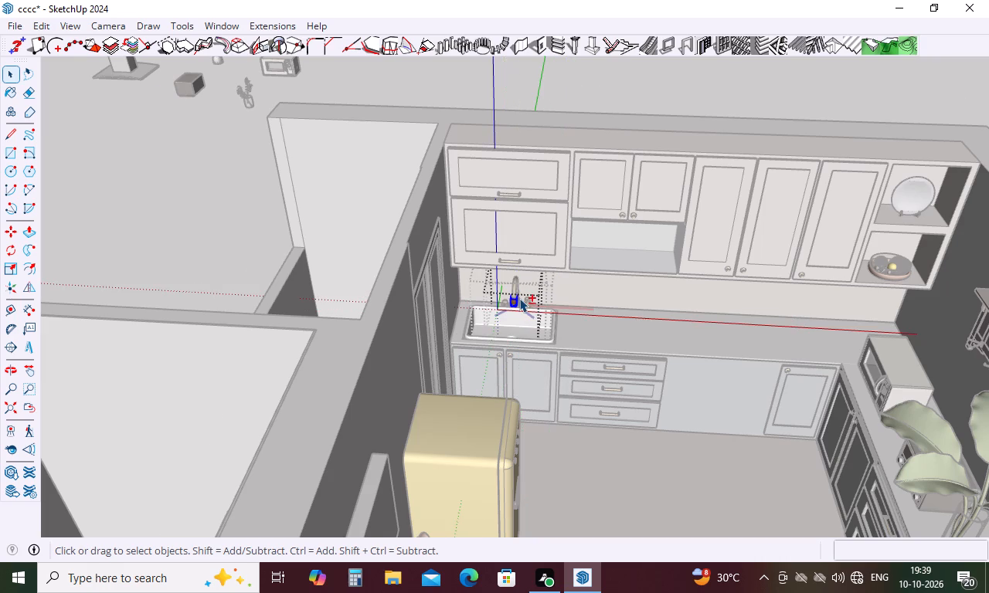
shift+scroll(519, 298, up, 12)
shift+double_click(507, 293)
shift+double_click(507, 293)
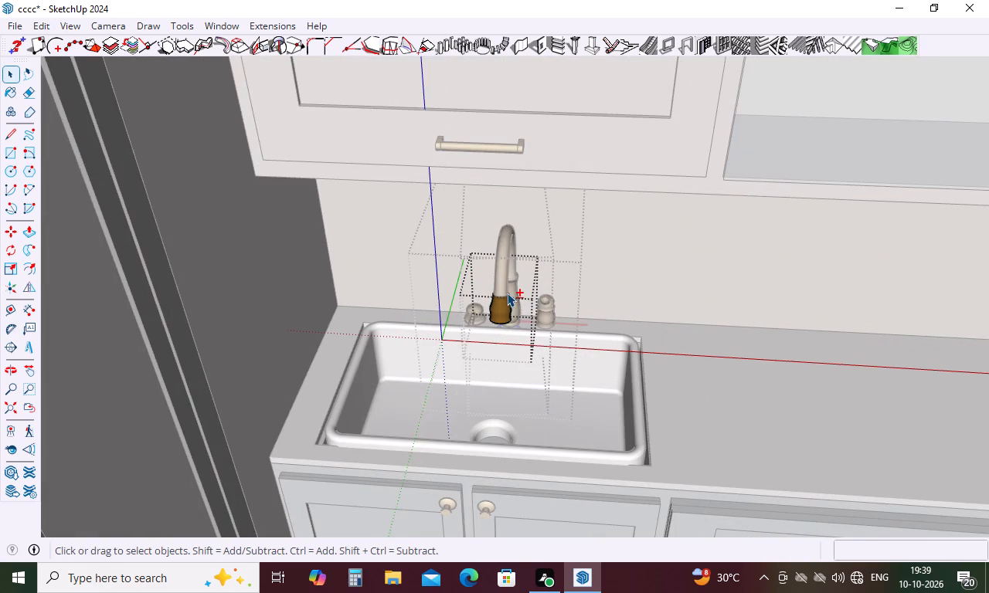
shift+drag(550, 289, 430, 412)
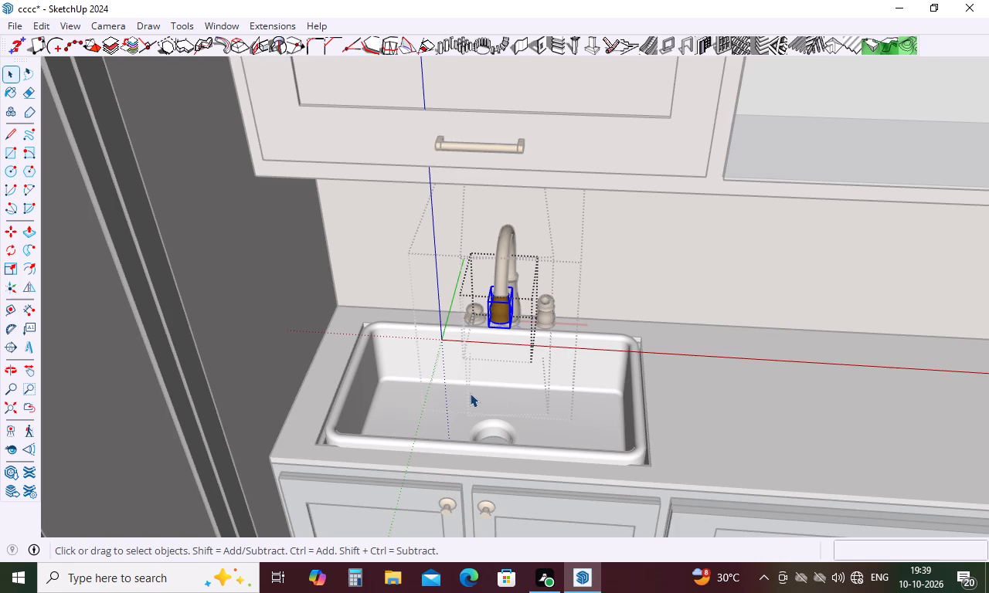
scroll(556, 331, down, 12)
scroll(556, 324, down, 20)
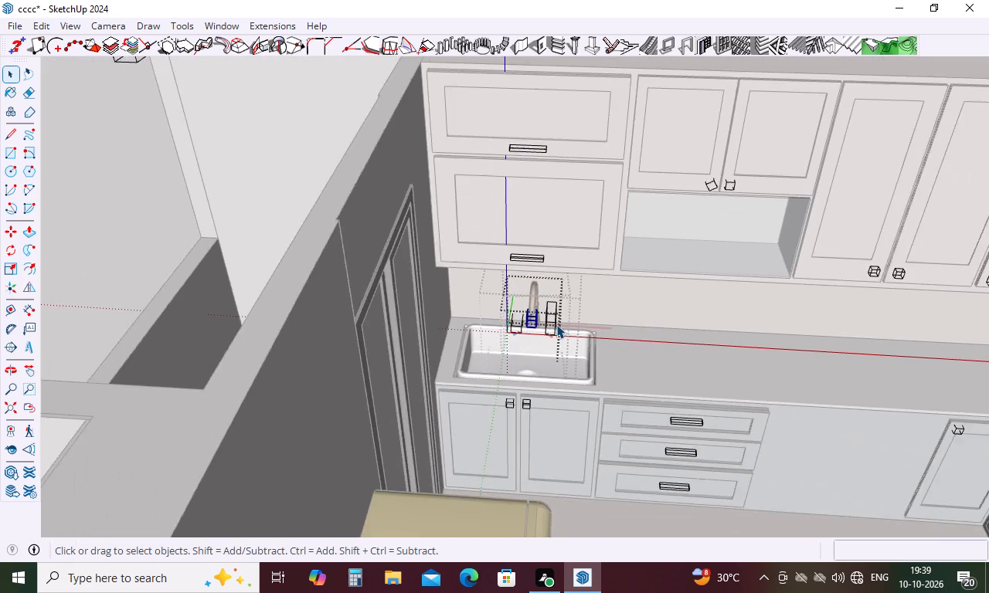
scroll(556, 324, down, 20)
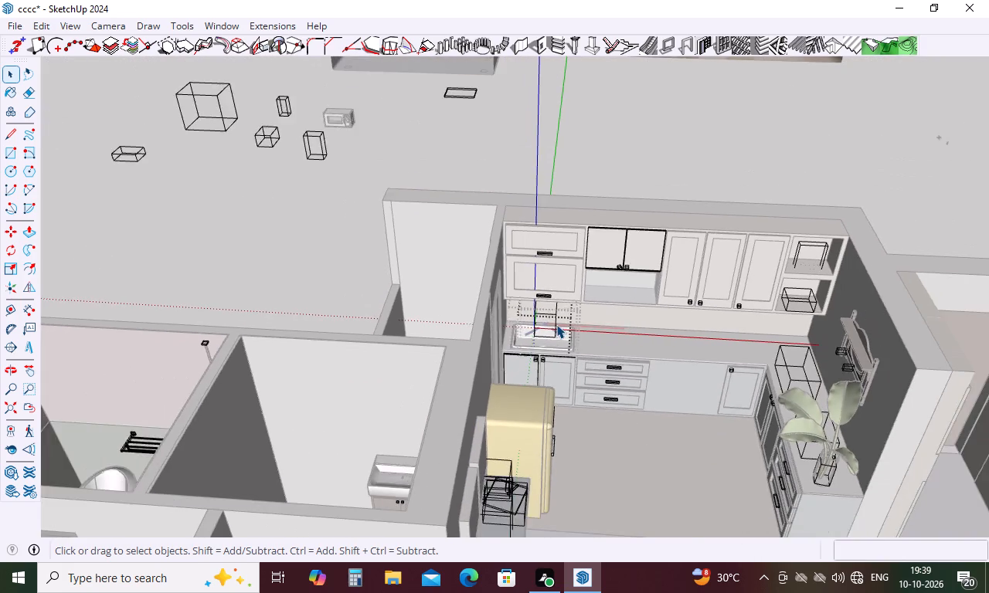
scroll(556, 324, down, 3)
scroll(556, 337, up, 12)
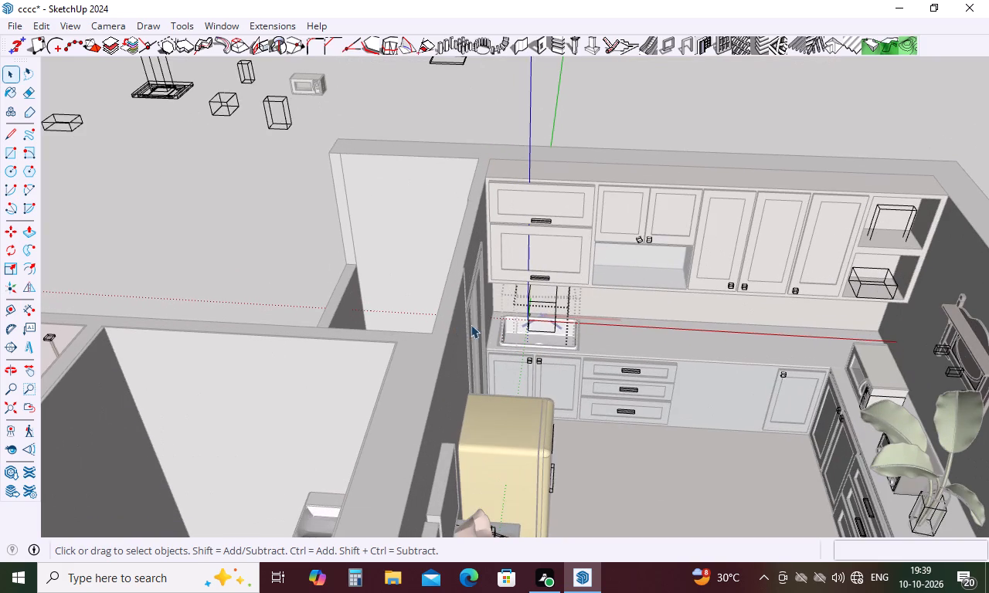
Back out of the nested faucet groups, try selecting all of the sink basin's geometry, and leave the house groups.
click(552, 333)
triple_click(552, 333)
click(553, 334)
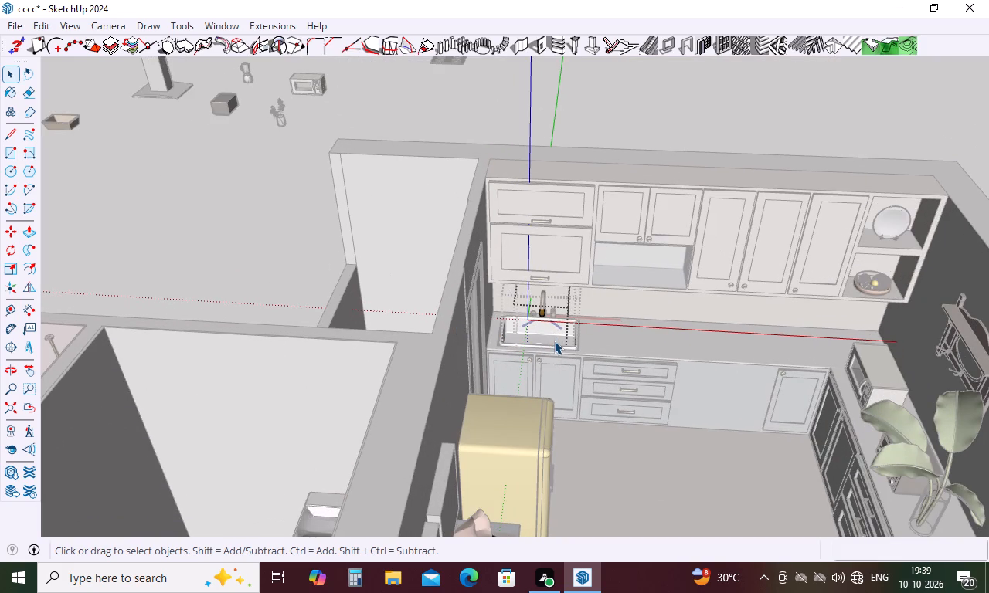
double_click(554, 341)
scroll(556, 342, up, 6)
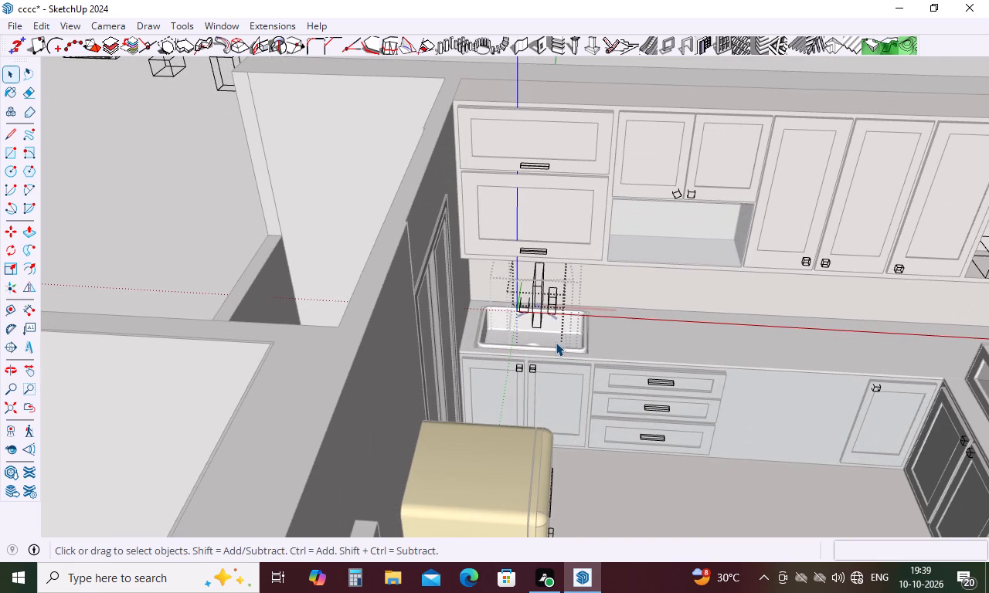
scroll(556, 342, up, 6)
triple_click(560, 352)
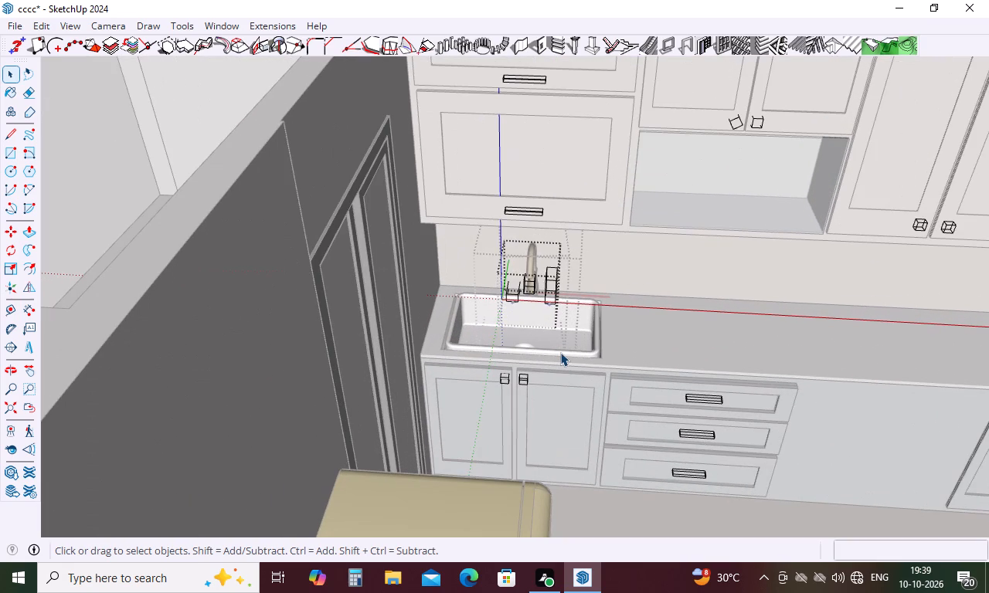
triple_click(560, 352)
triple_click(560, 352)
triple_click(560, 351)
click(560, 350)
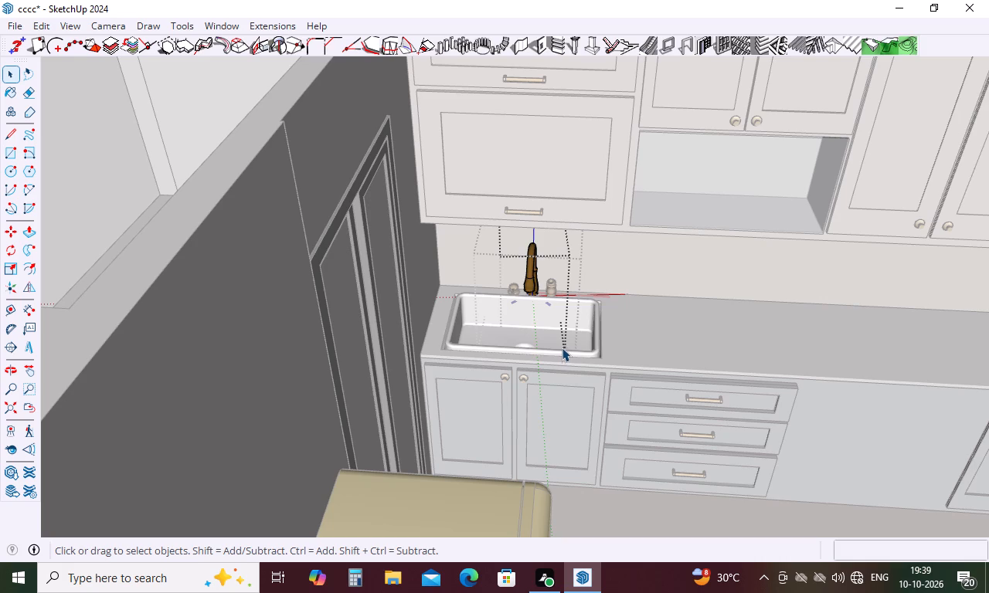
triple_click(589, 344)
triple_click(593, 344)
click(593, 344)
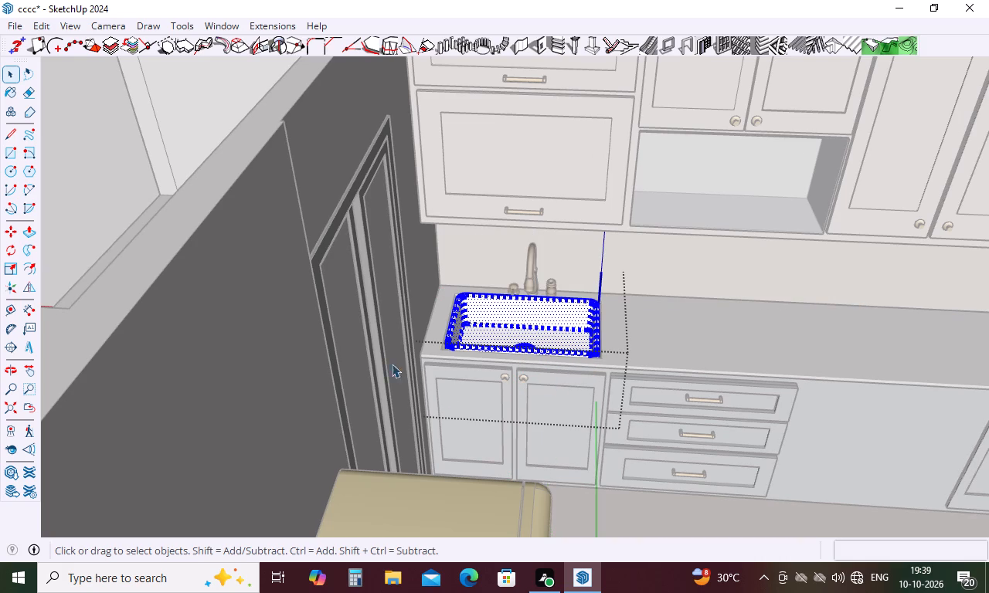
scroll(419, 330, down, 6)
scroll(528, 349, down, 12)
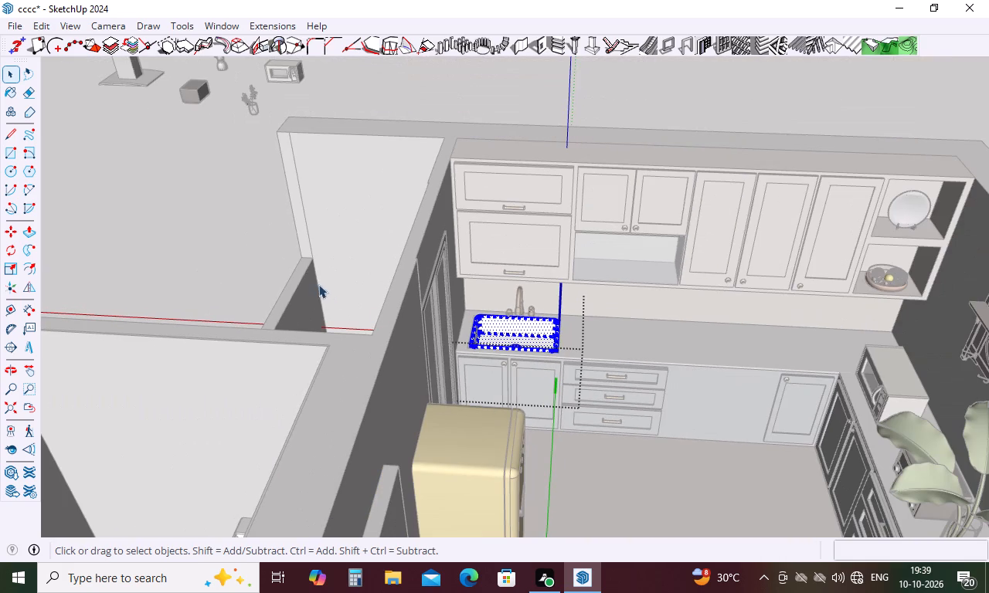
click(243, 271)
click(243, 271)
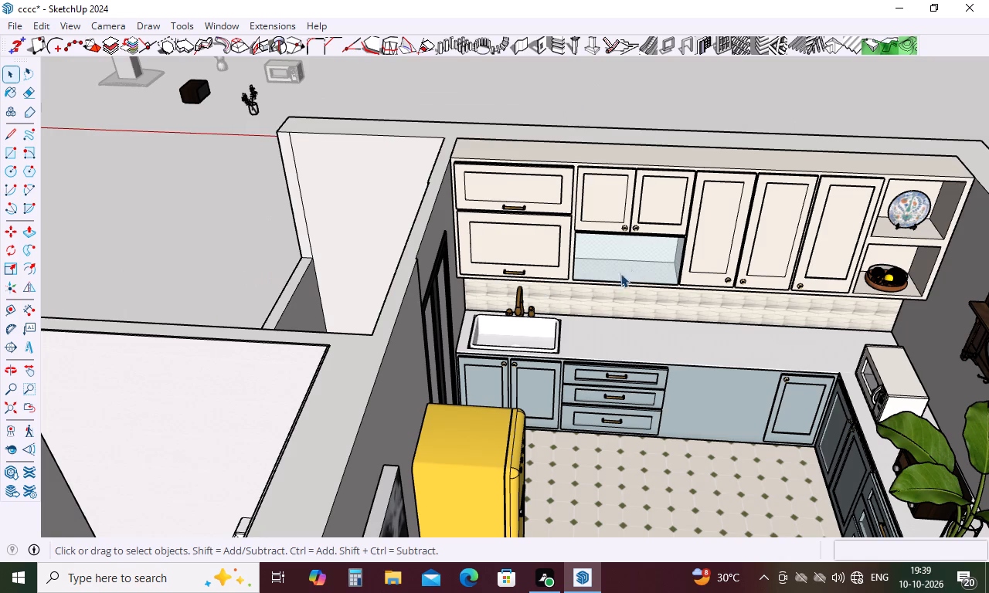
Copy the fruit bowl from the open shelf of the furnished house's upper kitchen cabinets.
middle_drag(641, 277, 658, 156)
scroll(893, 249, up, 6)
scroll(894, 292, up, 20)
scroll(894, 292, up, 4)
click(878, 280)
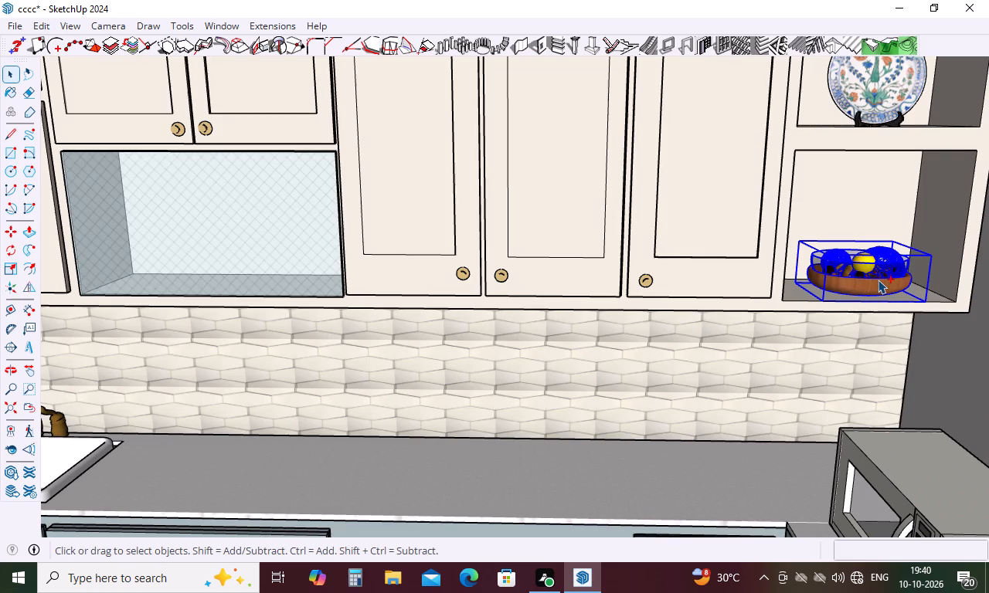
key(ctrl+c)
key(Escape)
Paste the fruit bowl on open ground outside the furnished house, near the loose furniture pieces.
scroll(782, 296, down, 18)
scroll(782, 296, down, 11)
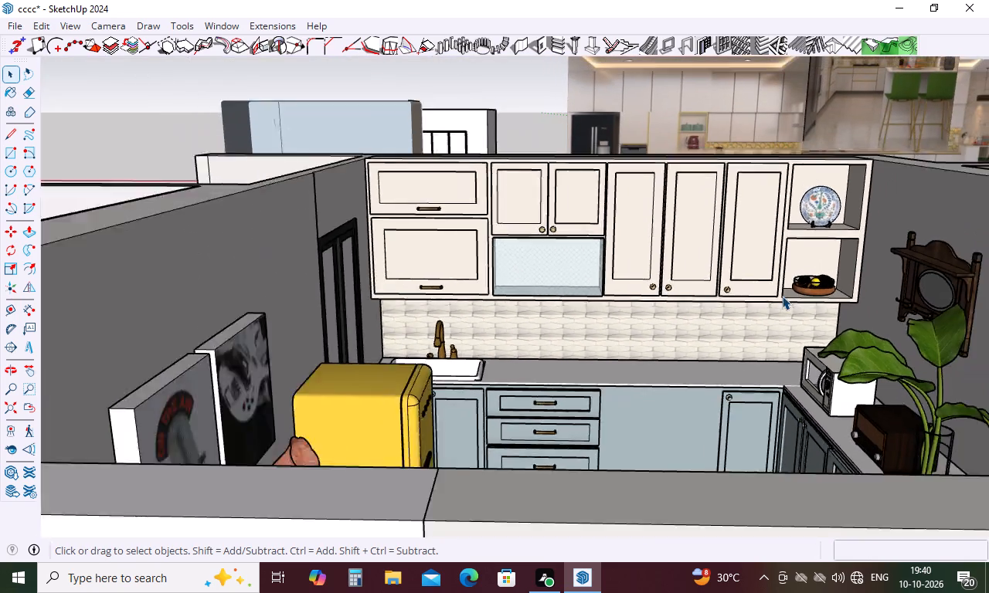
scroll(782, 296, down, 20)
scroll(782, 296, down, 13)
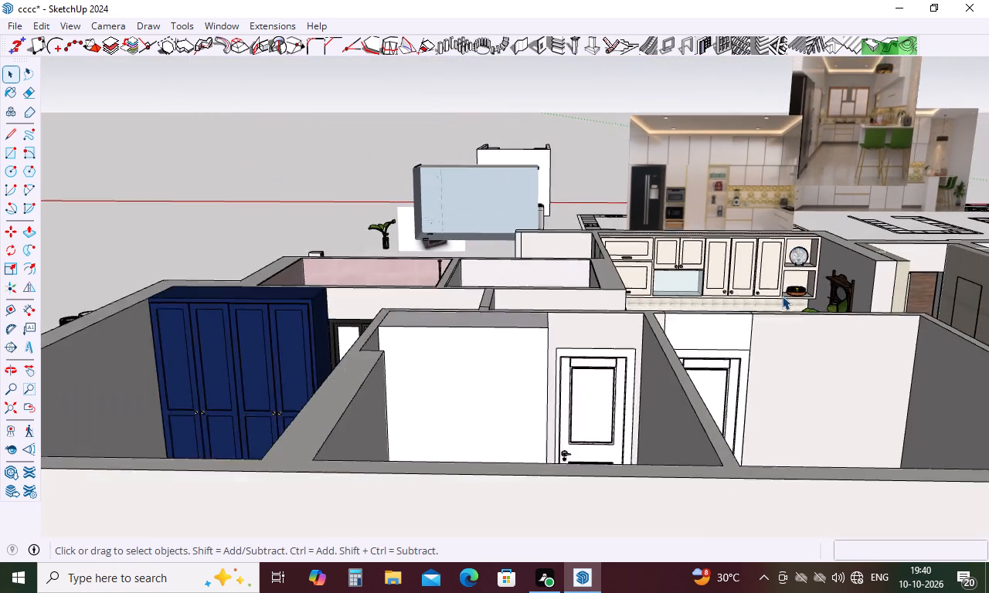
scroll(782, 296, down, 12)
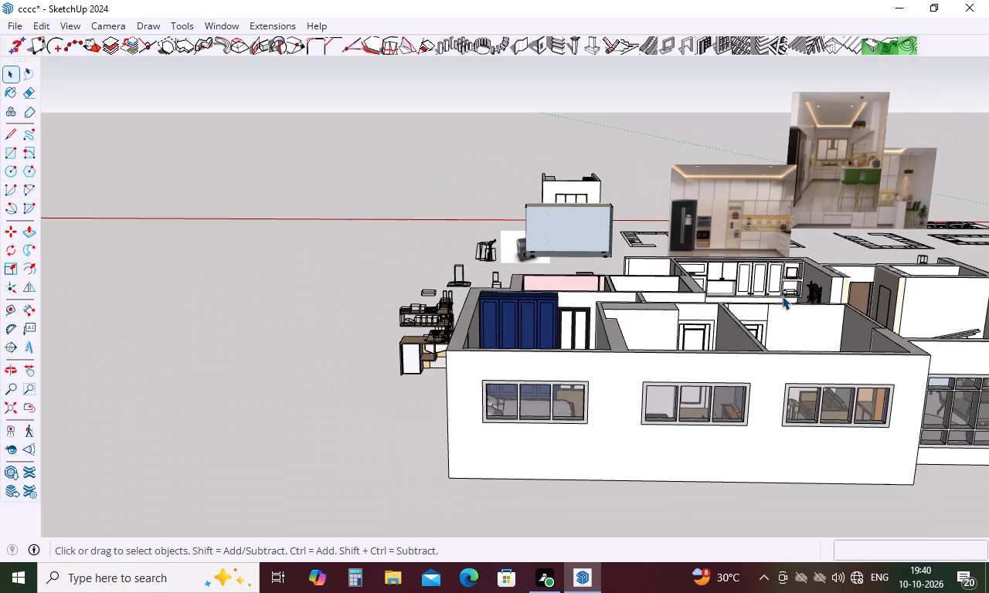
scroll(782, 296, down, 5)
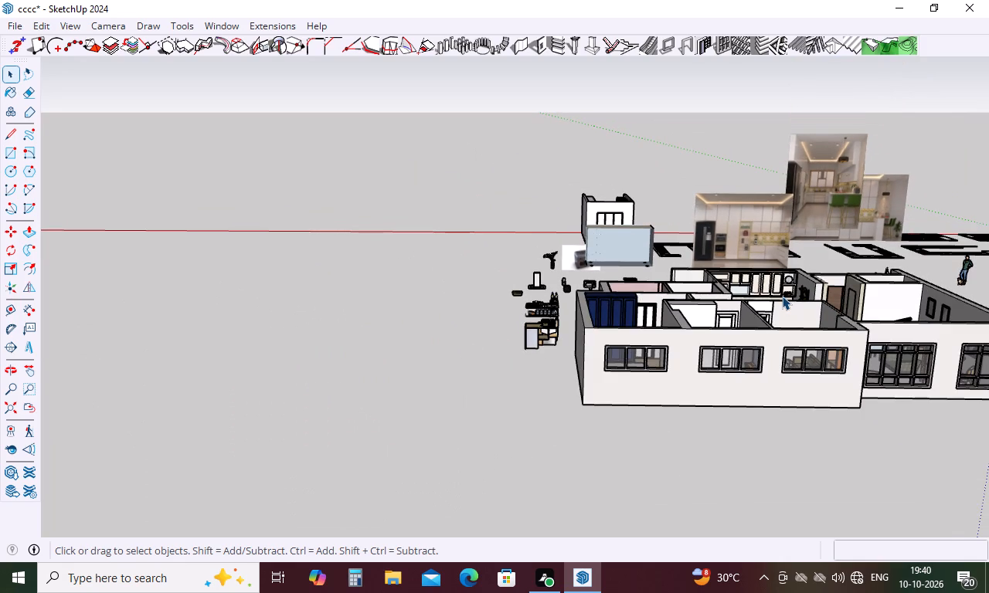
scroll(782, 296, down, 5)
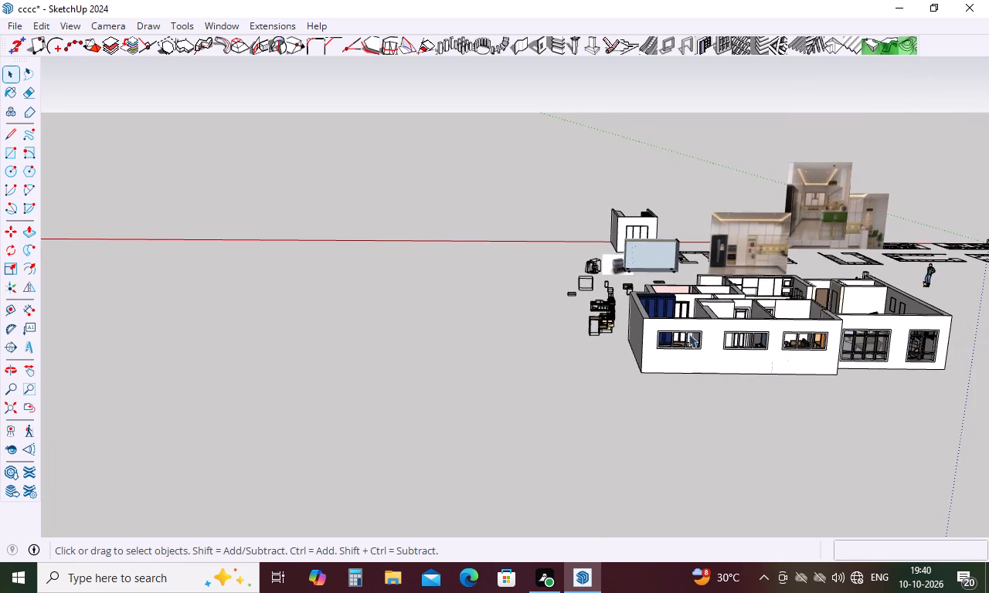
key(ctrl+v)
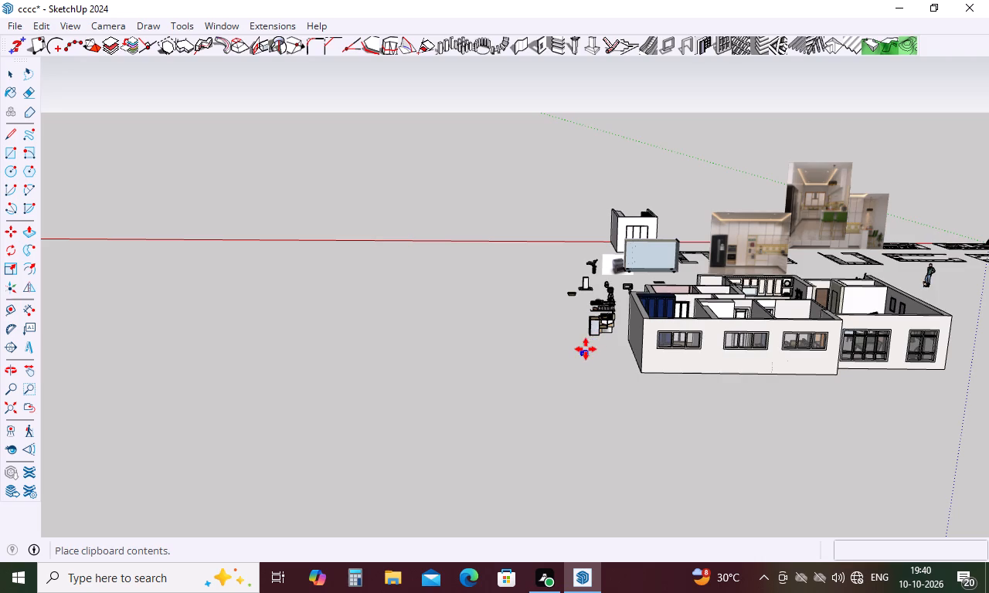
click(584, 337)
key(space)
key(space)
key(space)
key(space)
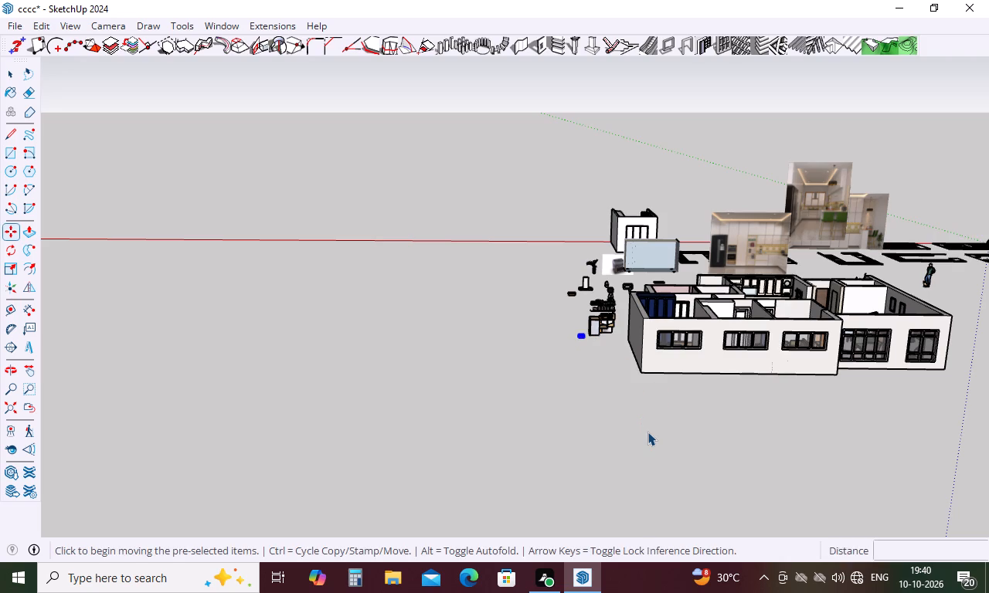
key(space)
Open the furnished house down to its nested floor group and delete the floor faces.
scroll(791, 212, up, 4)
middle_drag(783, 212, 709, 395)
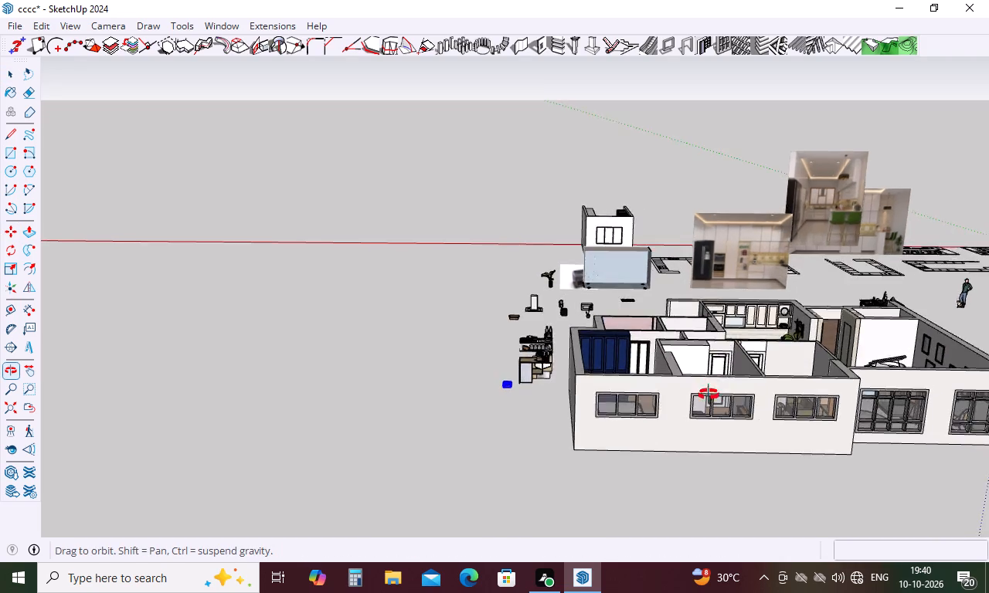
middle_drag(709, 395, 692, 442)
scroll(743, 302, down, 10)
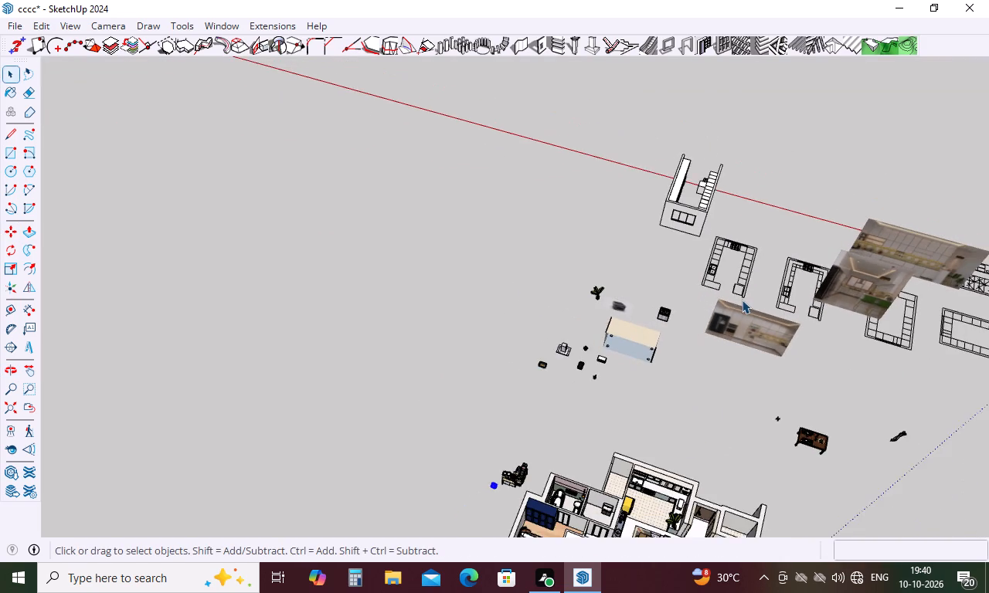
scroll(742, 300, down, 10)
click(668, 449)
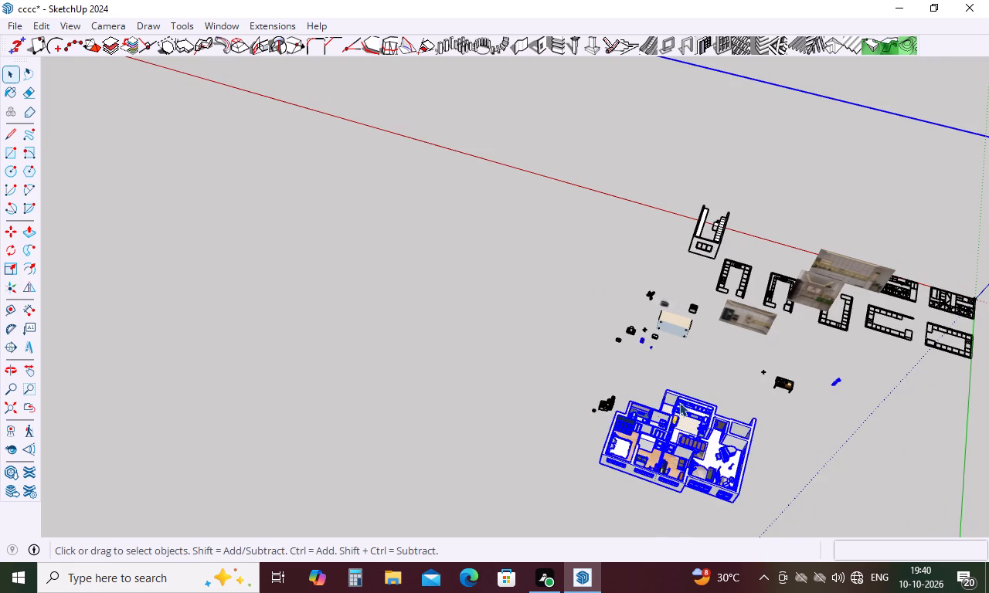
scroll(669, 348, up, 10)
scroll(662, 342, down, 4)
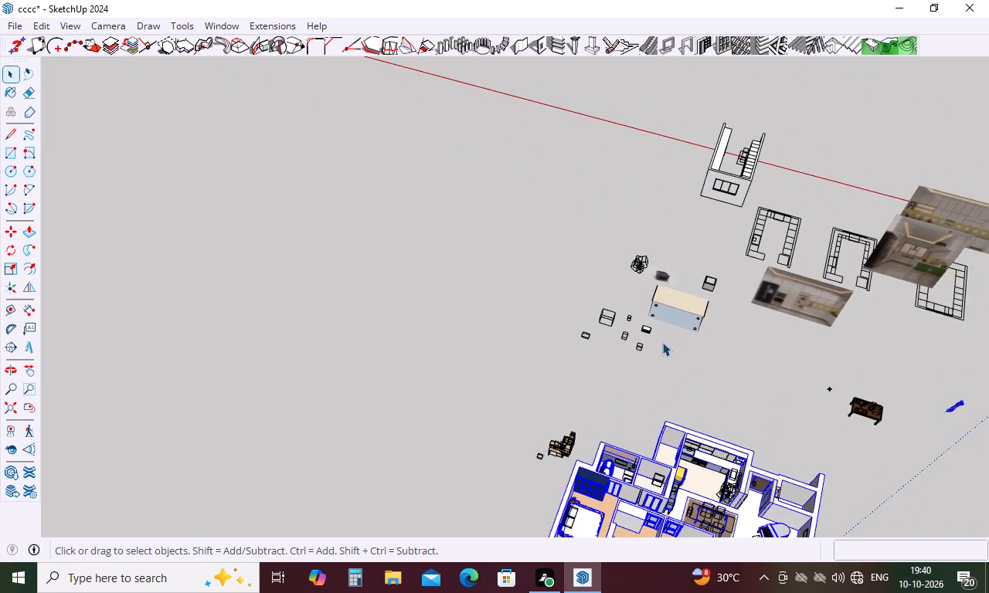
scroll(662, 342, down, 4)
scroll(873, 391, down, 4)
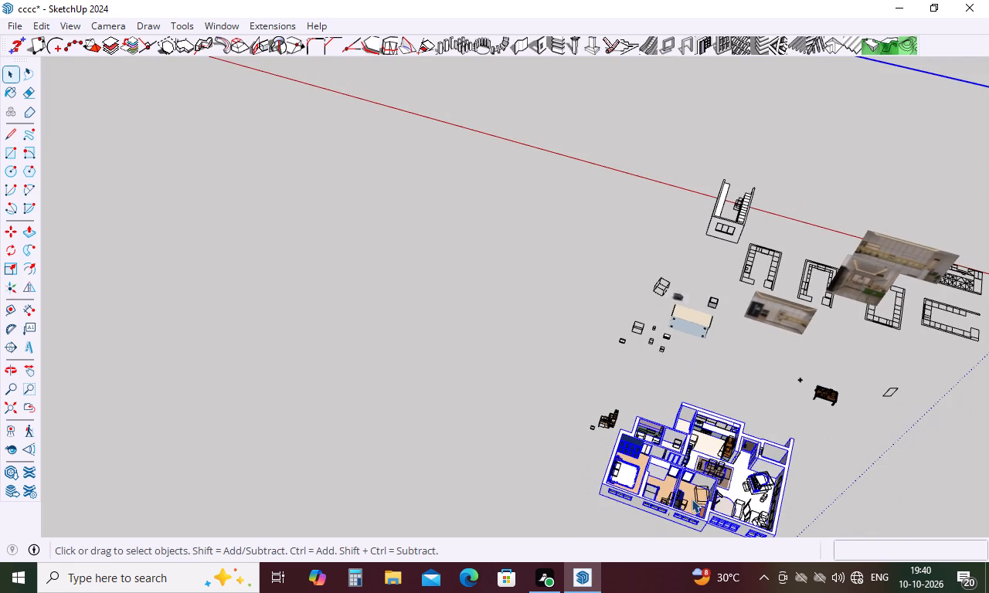
click(692, 499)
triple_click(692, 499)
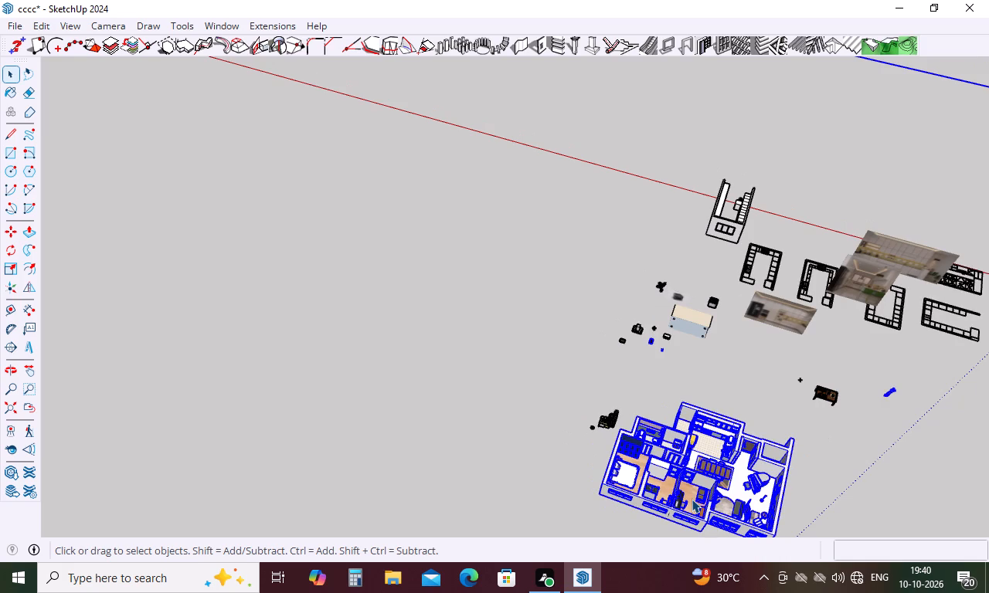
triple_click(692, 499)
click(692, 499)
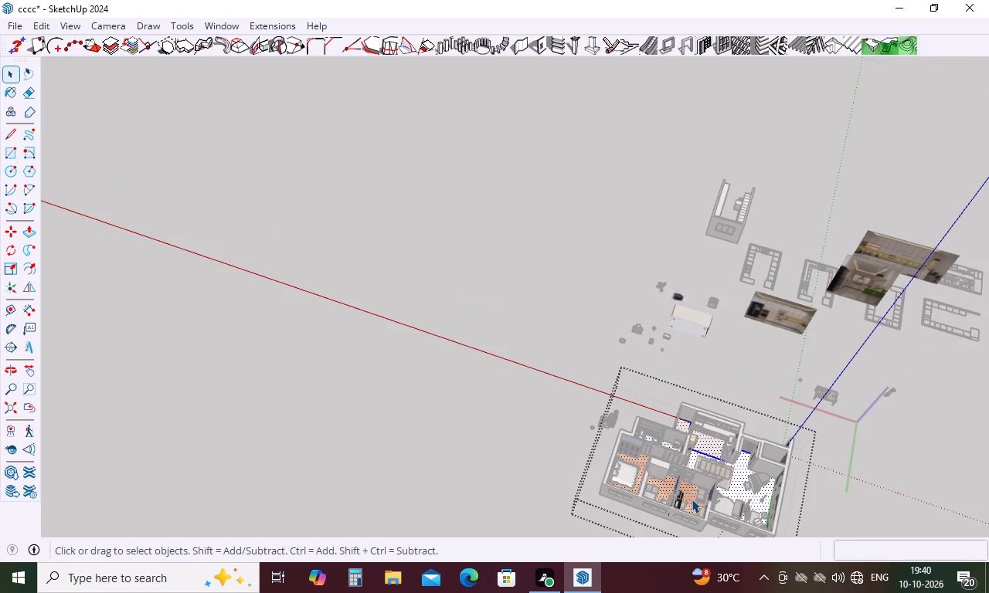
key(Delete)
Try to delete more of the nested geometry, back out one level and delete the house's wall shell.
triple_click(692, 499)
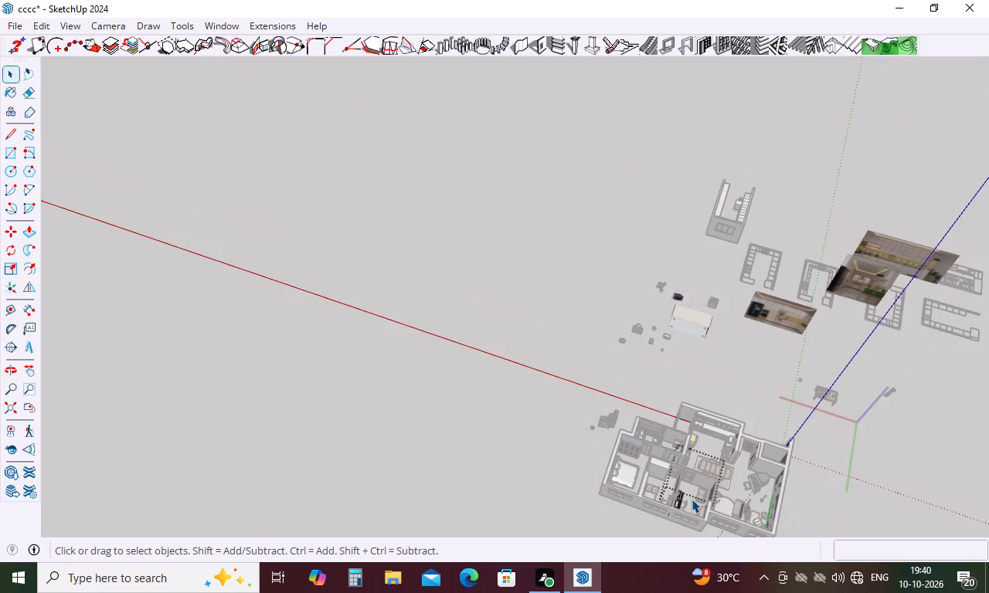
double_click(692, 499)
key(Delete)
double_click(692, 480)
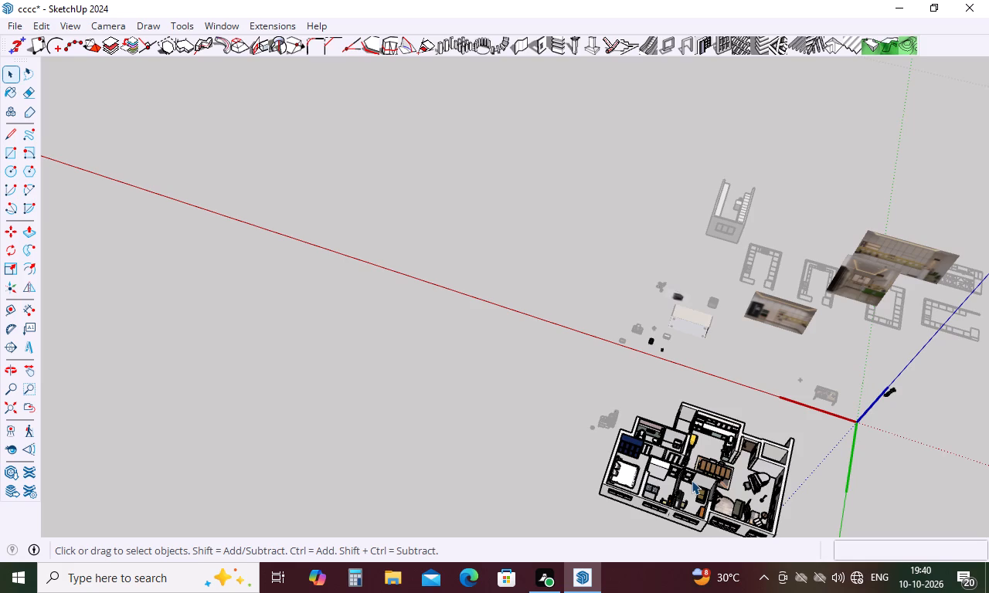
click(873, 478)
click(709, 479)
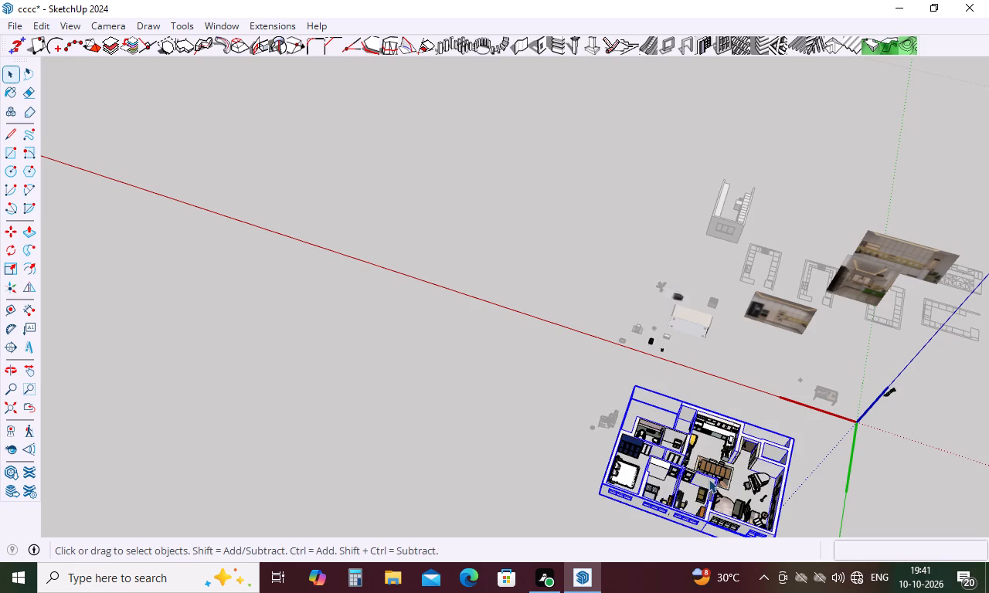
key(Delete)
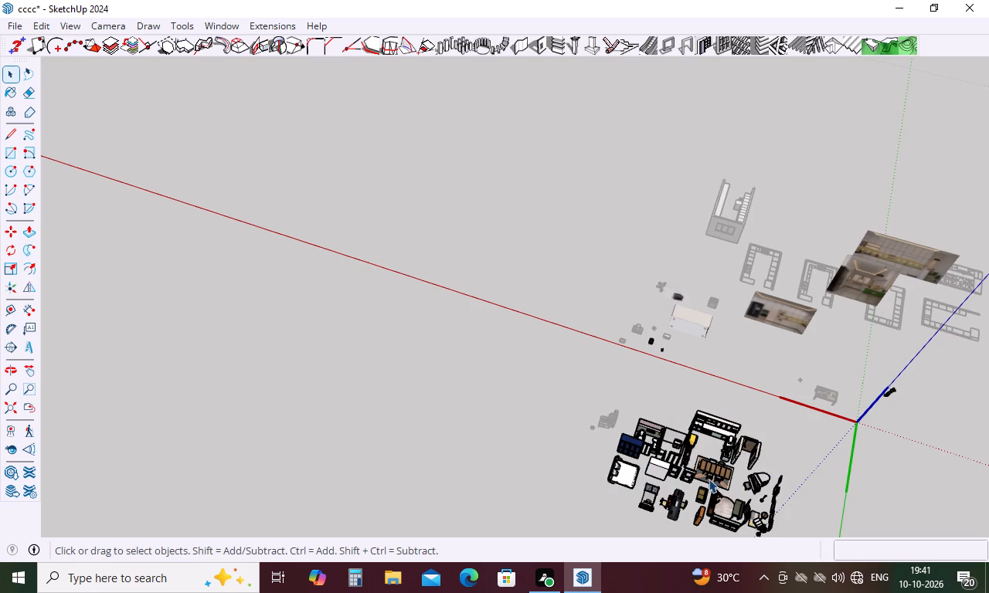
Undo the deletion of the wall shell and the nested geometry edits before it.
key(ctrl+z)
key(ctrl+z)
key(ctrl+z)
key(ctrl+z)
Back out to the outer house group and delete the whole wall shell, leaving the furniture.
key(space)
click(559, 473)
scroll(570, 478, down, 3)
middle_drag(596, 500, 664, 440)
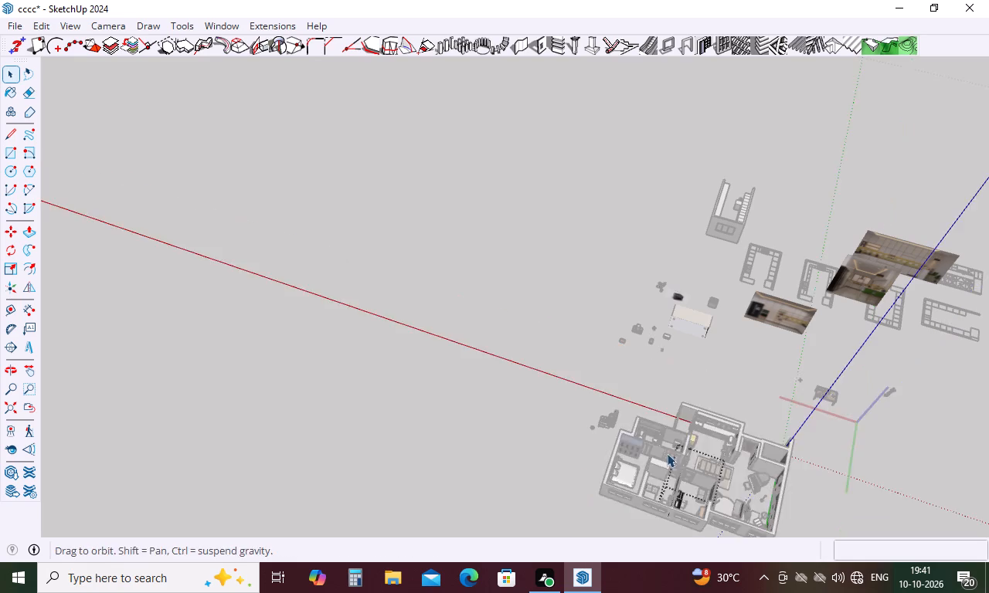
click(858, 453)
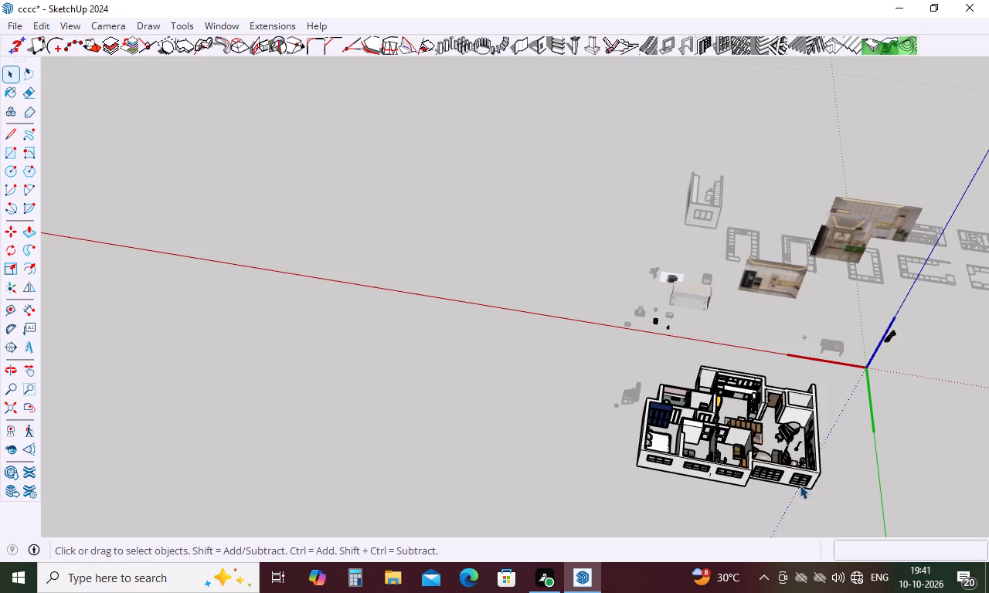
click(719, 460)
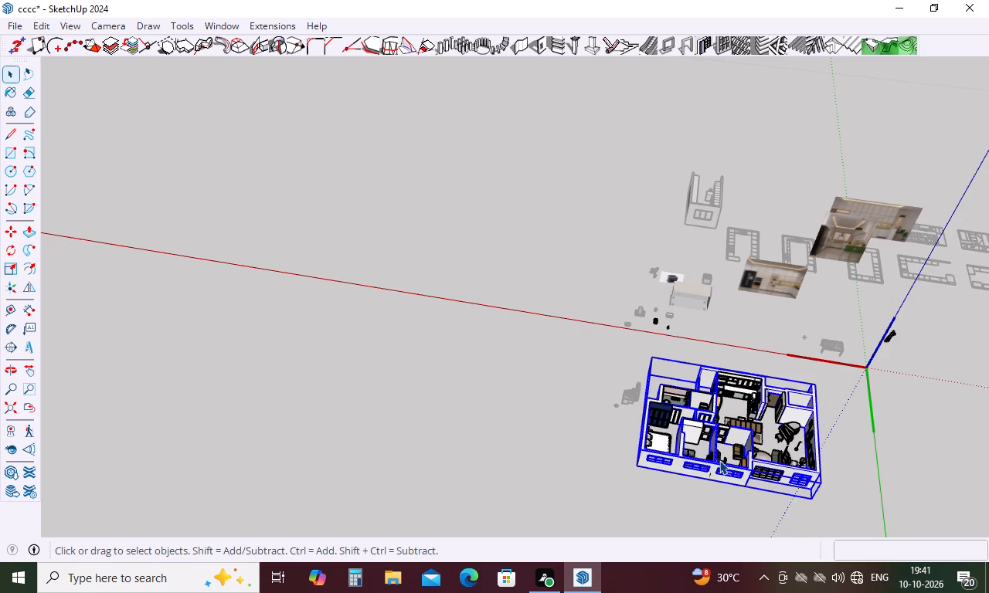
key(Delete)
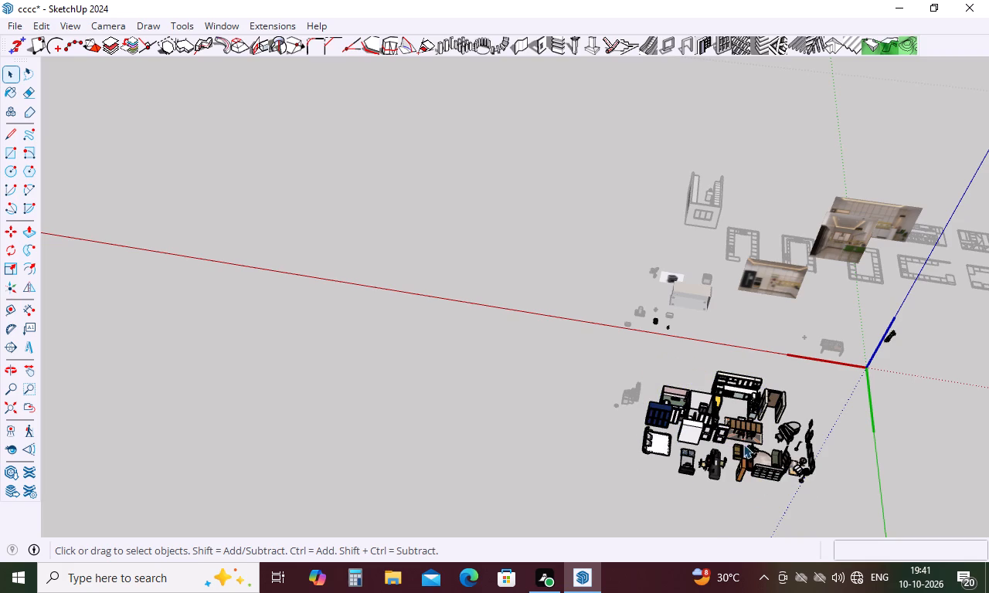
Delete the bedroom, bathroom, dining and living room furniture that lies within the house group.
drag(659, 387, 674, 446)
drag(674, 446, 697, 457)
drag(839, 411, 672, 484)
drag(672, 484, 639, 497)
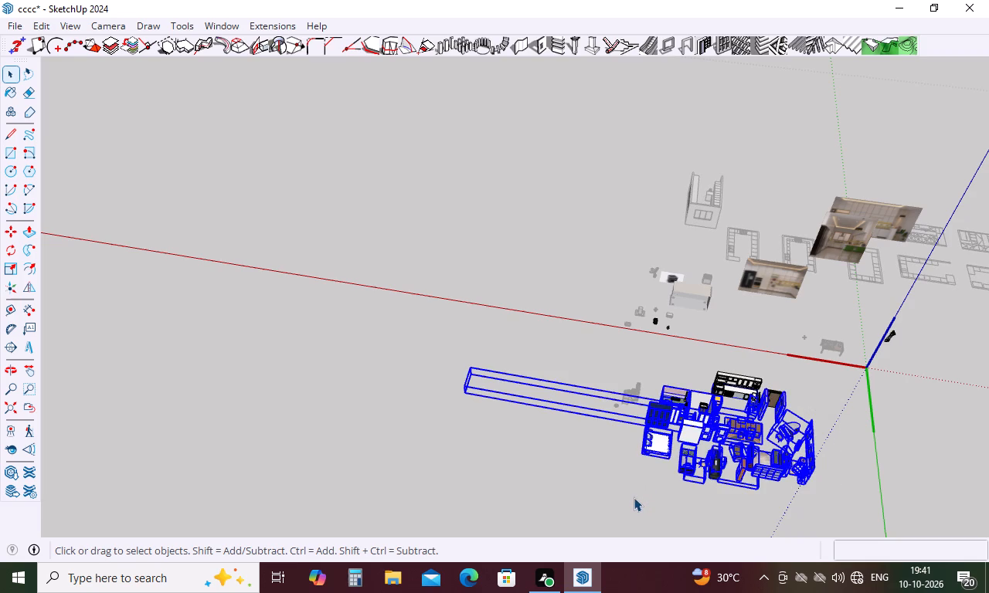
key(Delete)
Delete the remaining small fixtures and the kitchen cabinets of the furnished house.
drag(670, 388, 693, 420)
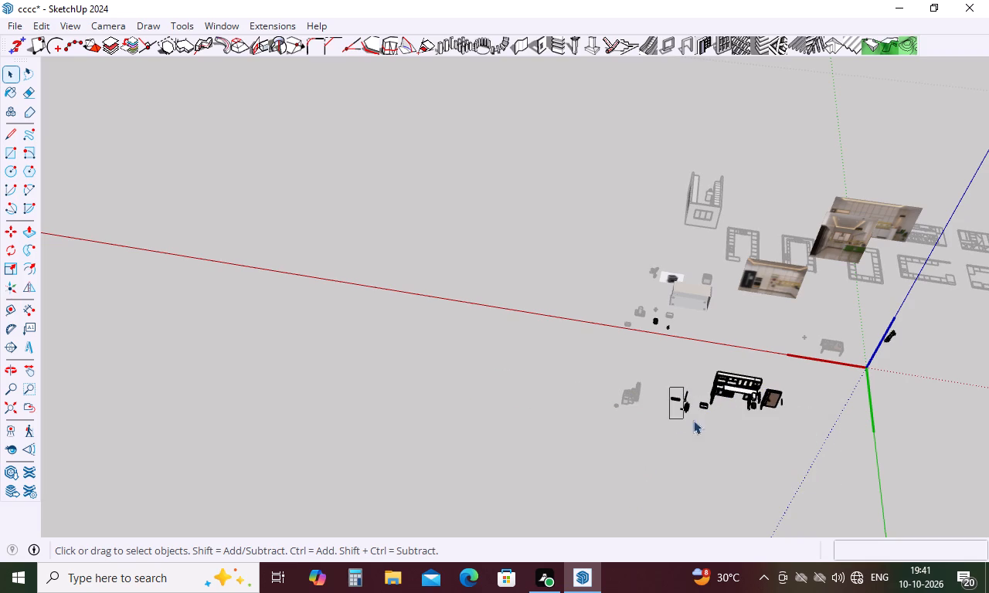
drag(693, 420, 794, 427)
key(Delete)
drag(781, 379, 710, 394)
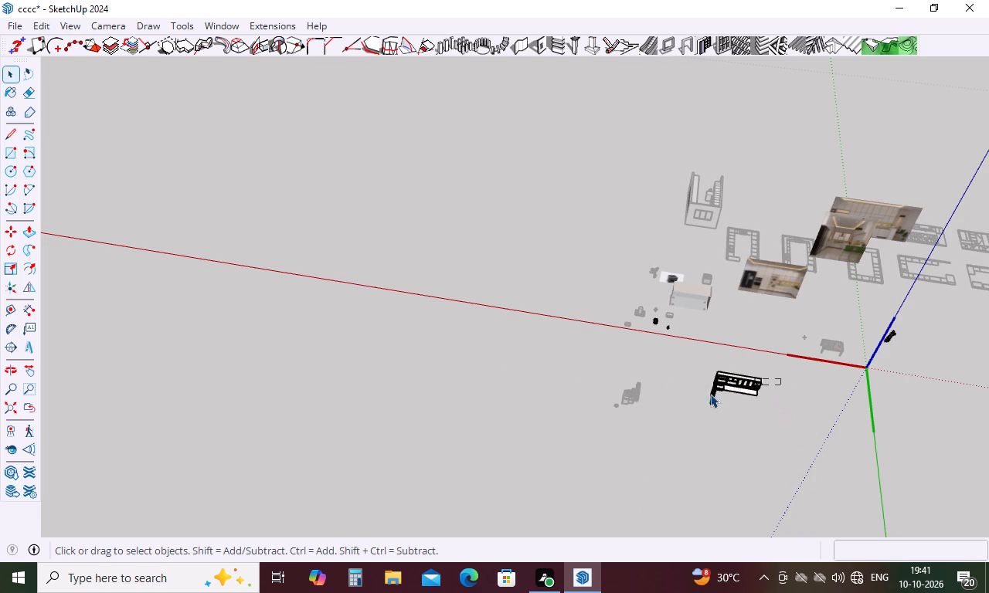
drag(710, 394, 676, 405)
key(Delete)
drag(778, 364, 697, 417)
drag(697, 417, 695, 418)
key(Delete)
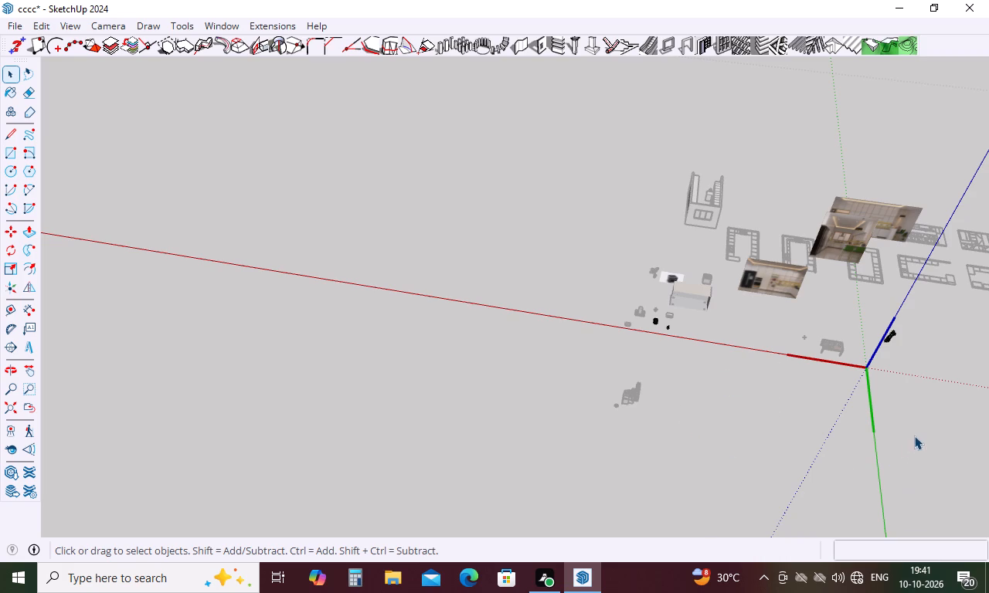
Examine the objects left around the reference photos and floor plans once the furnished house is cleared.
click(914, 435)
key(space)
scroll(712, 409, down, 5)
middle_drag(709, 409, 946, 391)
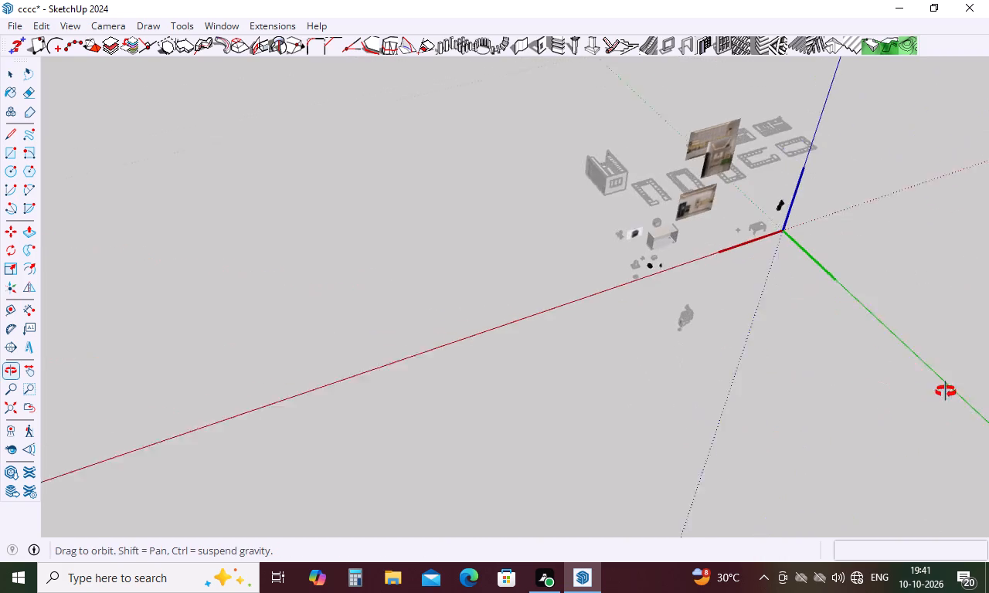
middle_drag(946, 391, 984, 367)
middle_drag(614, 402, 988, 391)
middle_drag(515, 405, 836, 395)
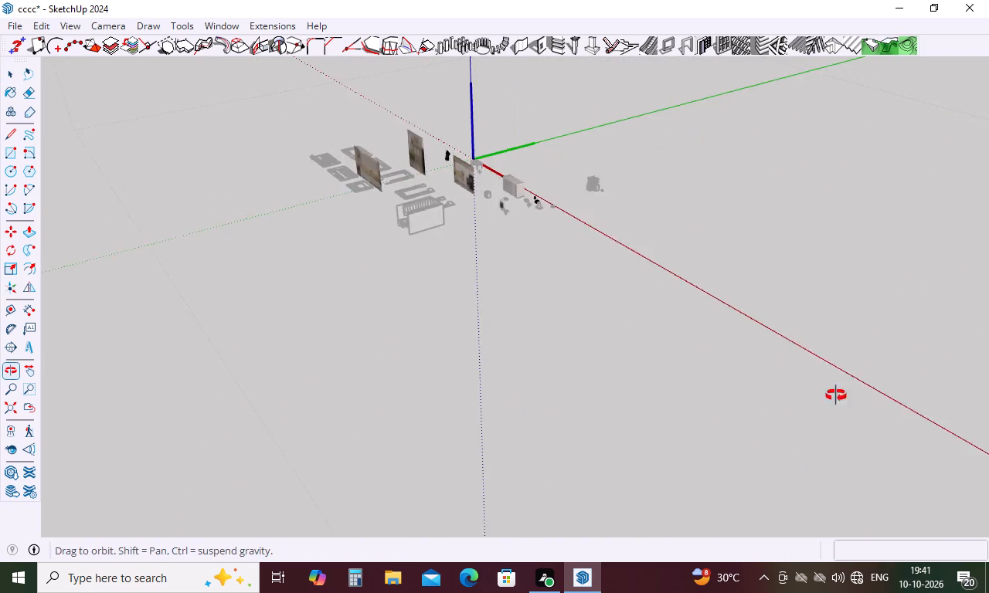
middle_drag(836, 395, 988, 361)
middle_drag(438, 415, 566, 428)
middle_drag(524, 366, 458, 551)
key(space)
triple_click(472, 420)
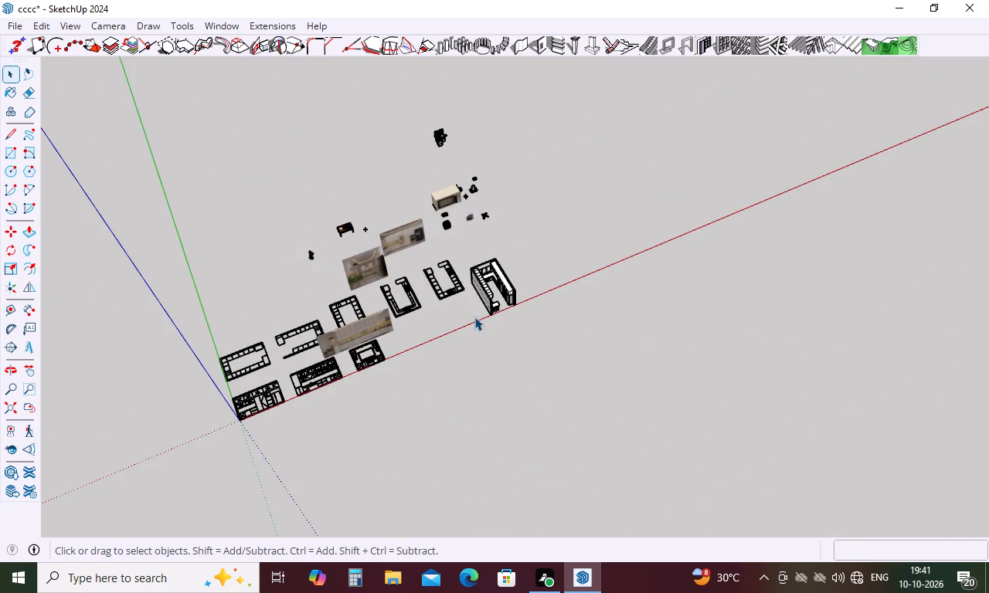
scroll(436, 140, up, 20)
scroll(436, 140, up, 1)
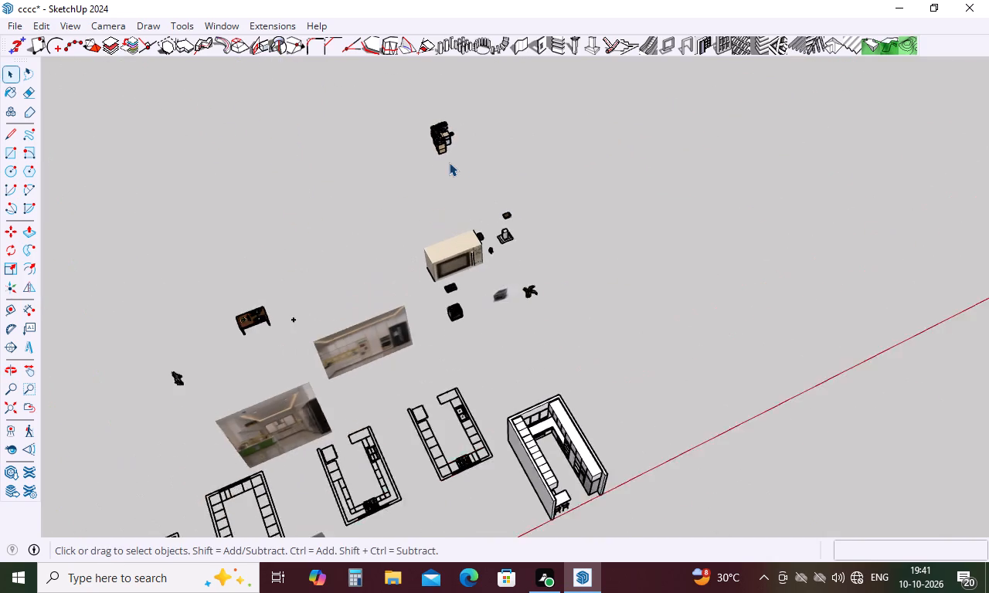
scroll(434, 188, down, 4)
scroll(253, 314, up, 13)
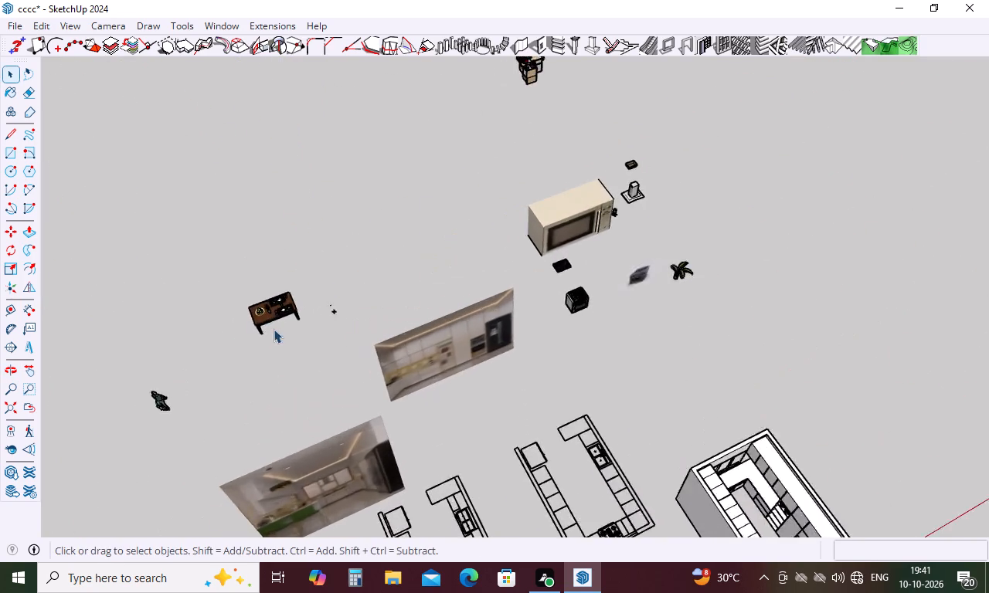
Open the nested place setting on the wooden dining table and copy the front green placemat's geometry.
scroll(274, 329, up, 20)
scroll(274, 329, up, 15)
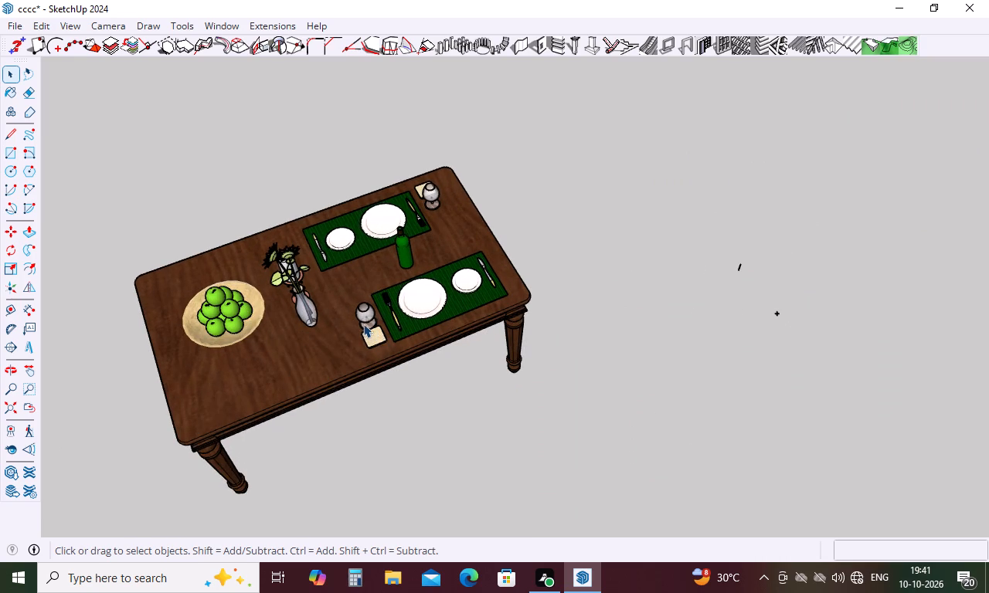
double_click(412, 325)
double_click(412, 325)
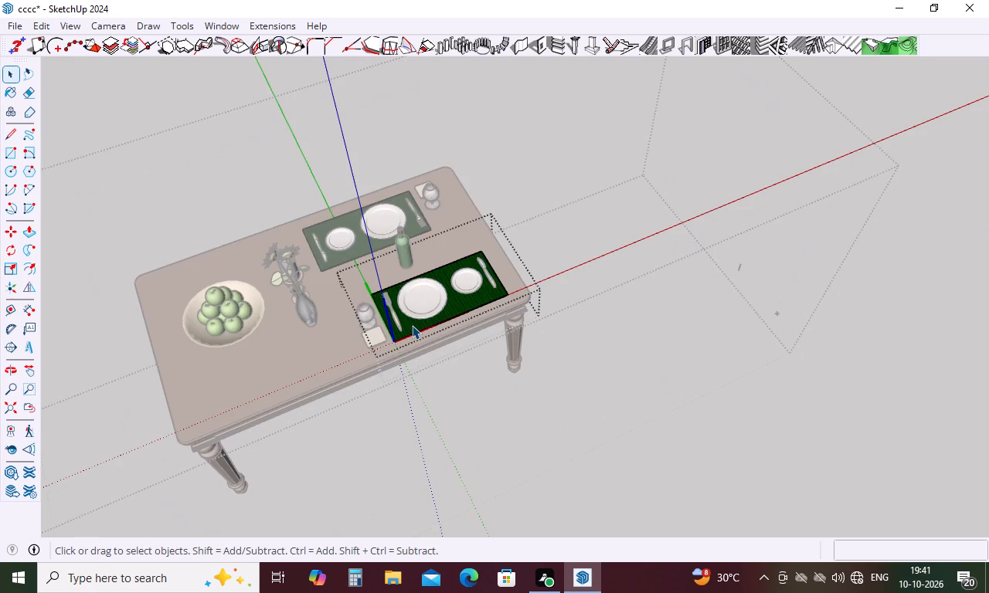
click(412, 325)
triple_click(412, 325)
triple_click(412, 325)
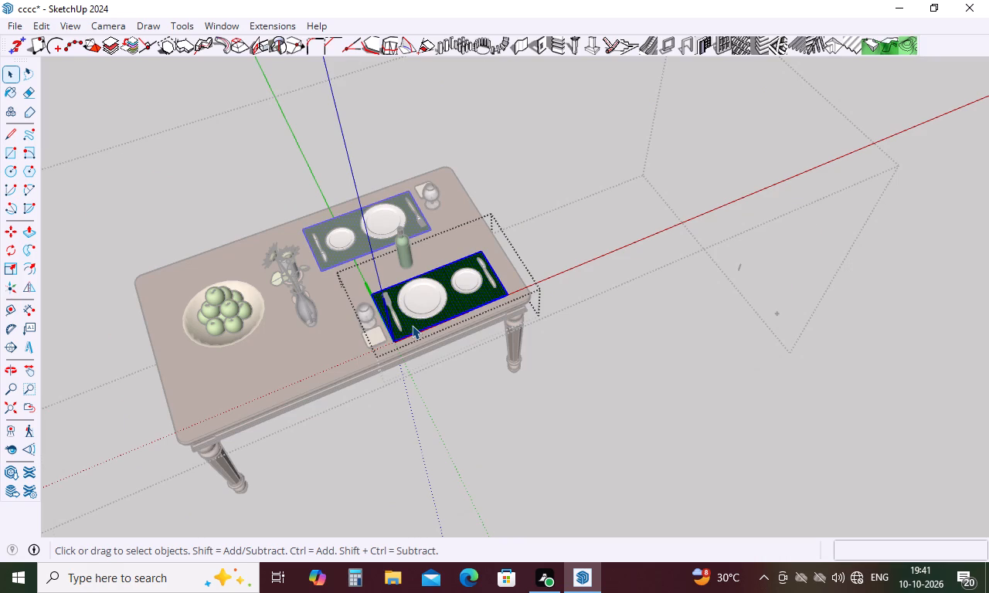
key(ctrl+c)
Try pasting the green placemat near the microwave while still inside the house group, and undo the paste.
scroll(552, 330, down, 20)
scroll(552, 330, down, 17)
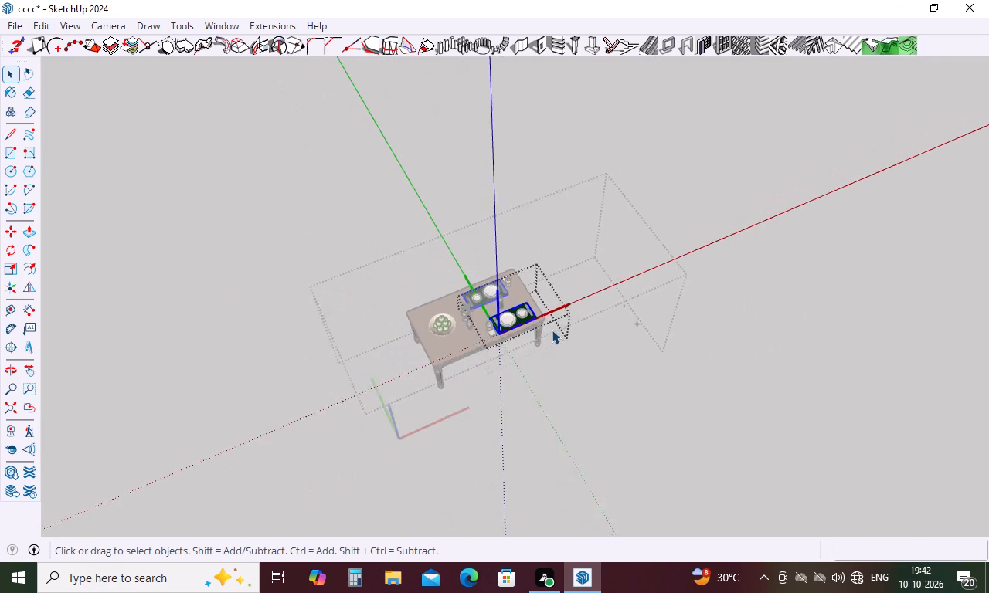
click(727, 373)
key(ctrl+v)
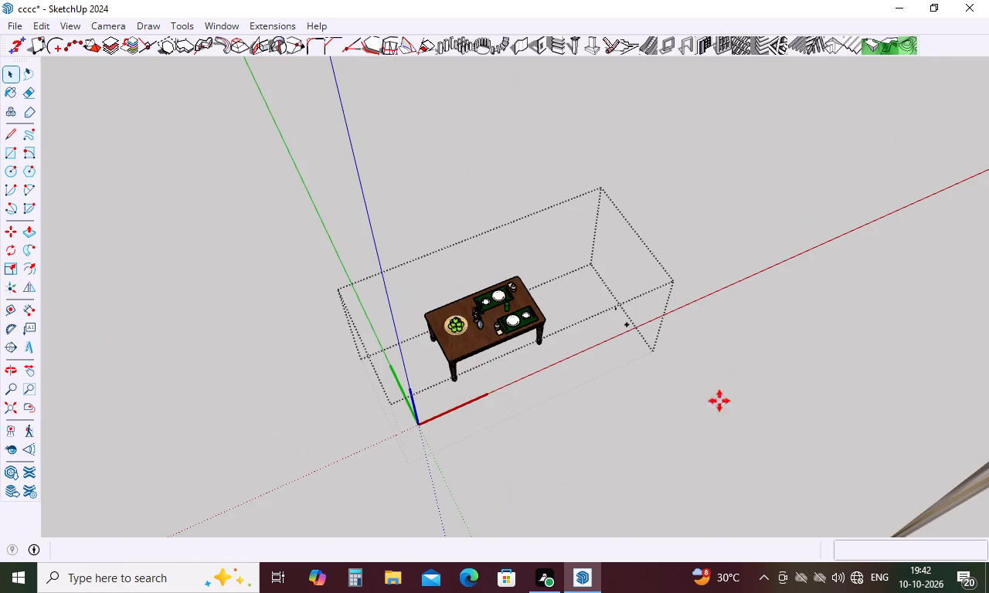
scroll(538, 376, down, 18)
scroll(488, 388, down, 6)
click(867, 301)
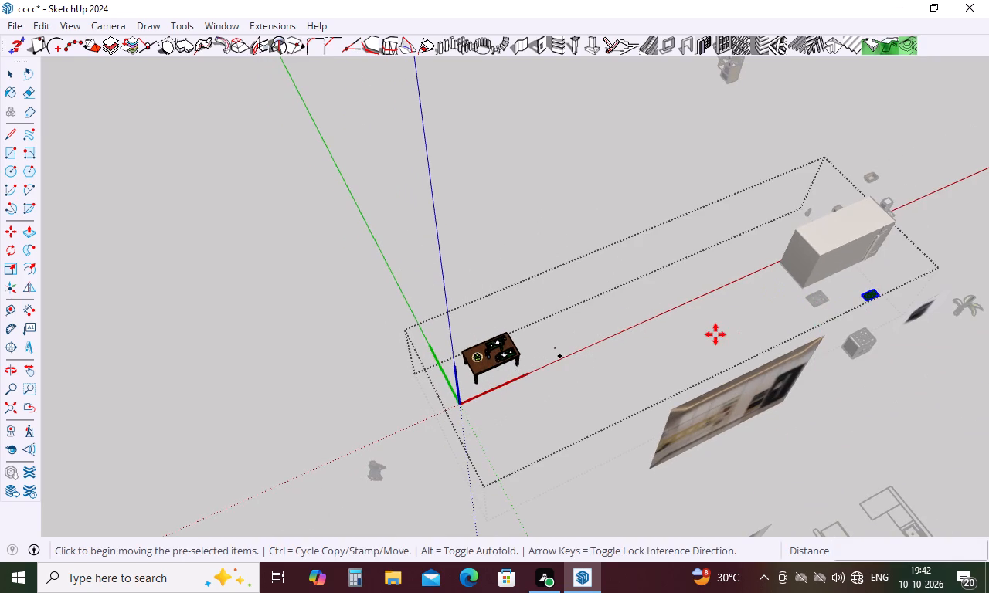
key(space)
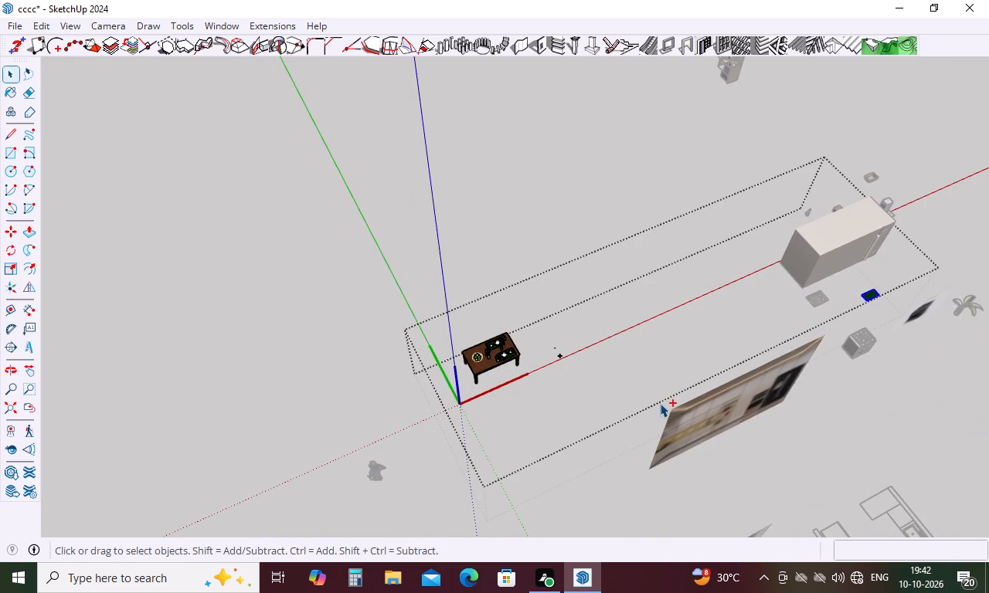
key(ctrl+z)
Leave the house group and paste the green placemat beside the black cooktop, in front of the microwave.
key(space)
click(661, 374)
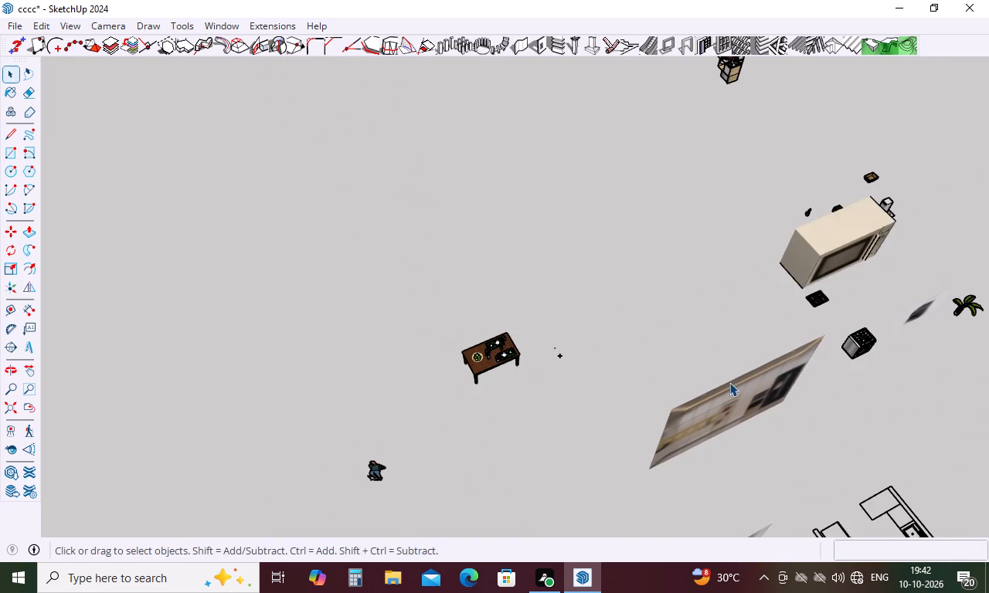
key(ctrl+v)
click(868, 302)
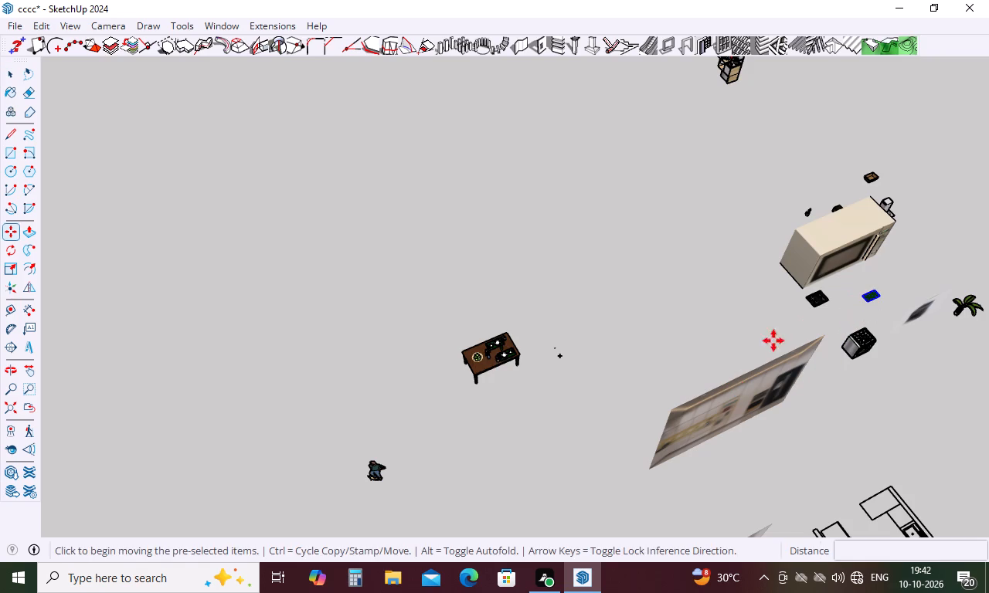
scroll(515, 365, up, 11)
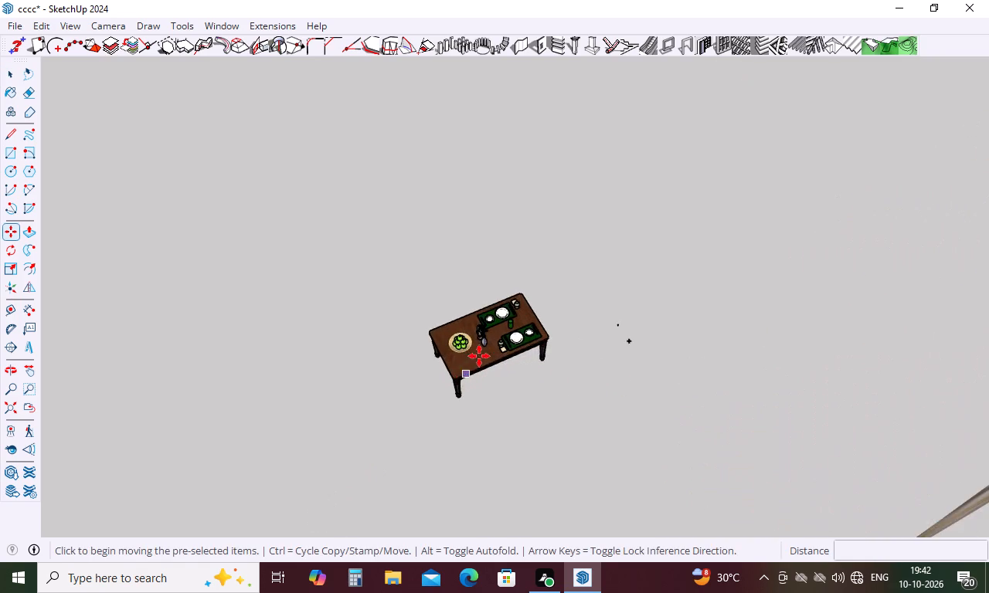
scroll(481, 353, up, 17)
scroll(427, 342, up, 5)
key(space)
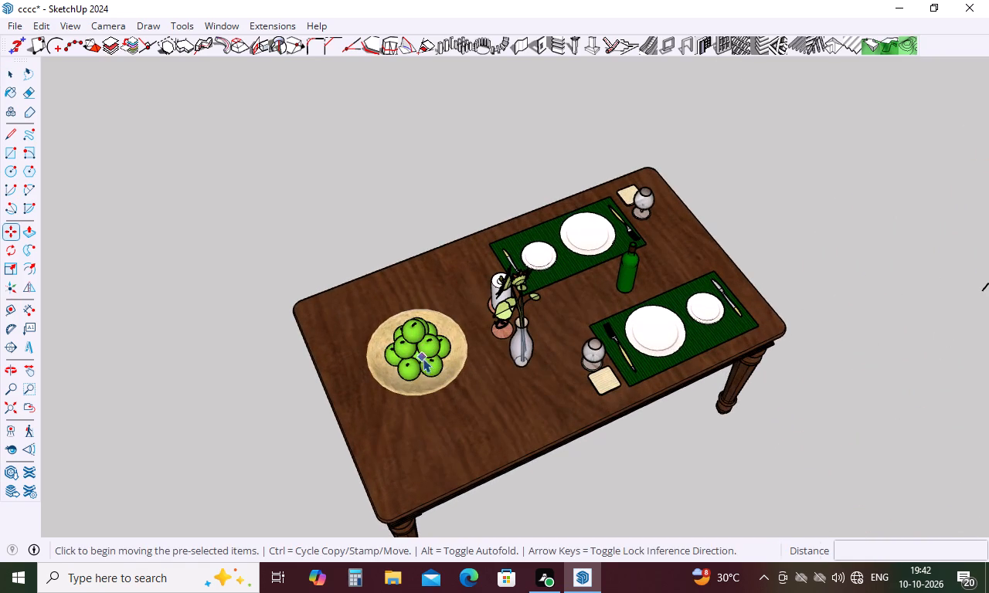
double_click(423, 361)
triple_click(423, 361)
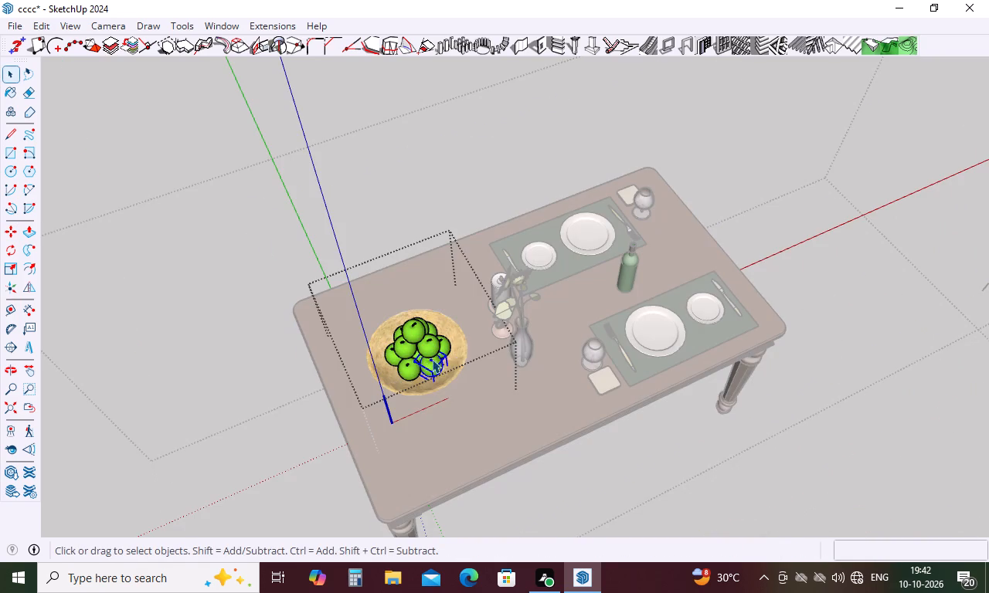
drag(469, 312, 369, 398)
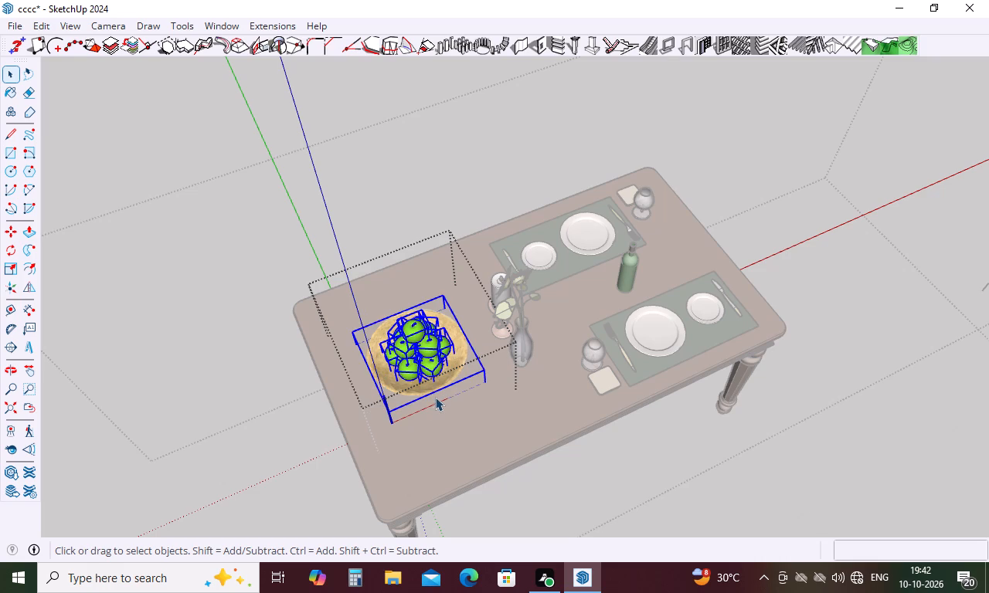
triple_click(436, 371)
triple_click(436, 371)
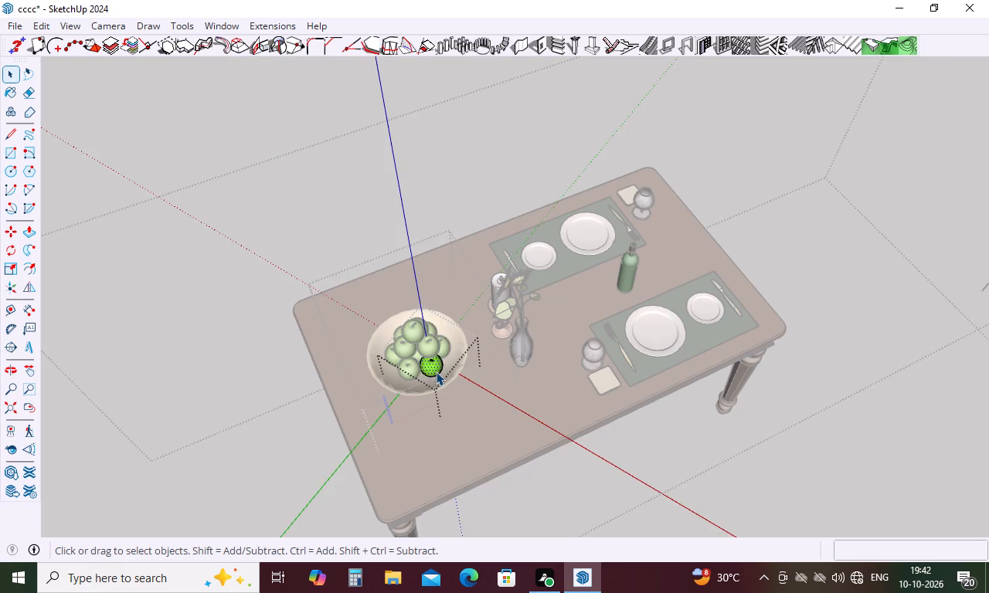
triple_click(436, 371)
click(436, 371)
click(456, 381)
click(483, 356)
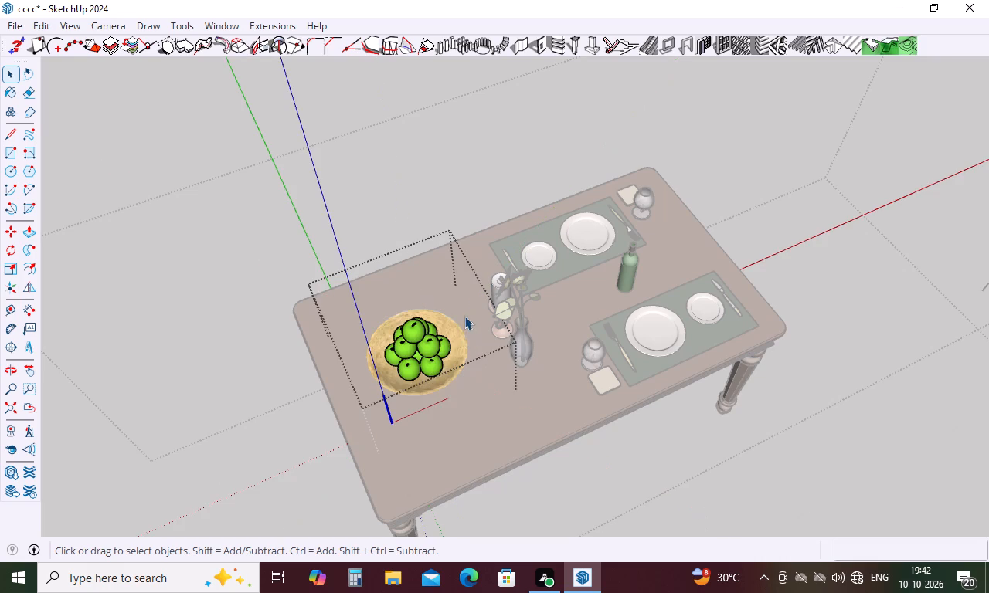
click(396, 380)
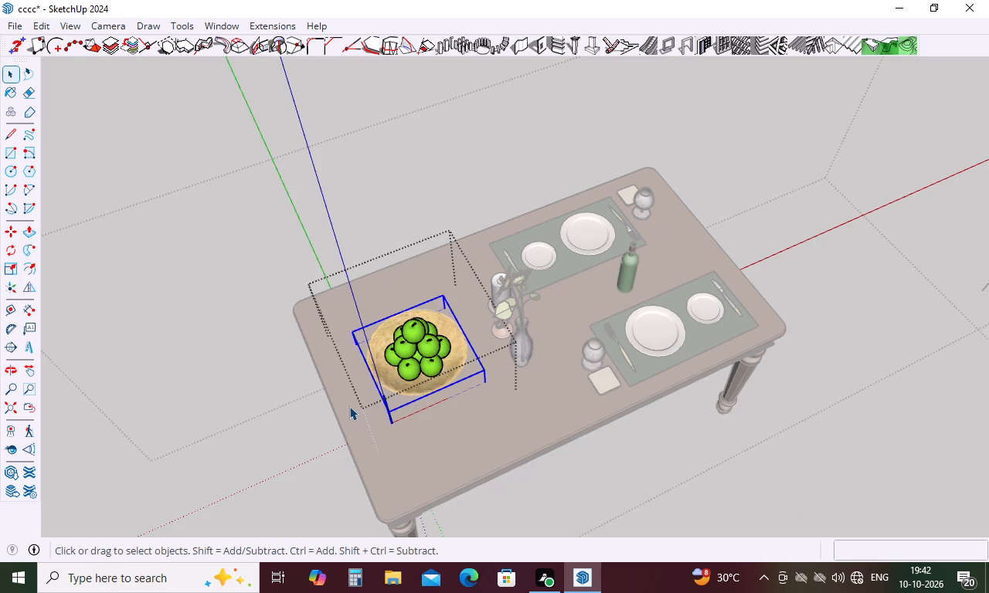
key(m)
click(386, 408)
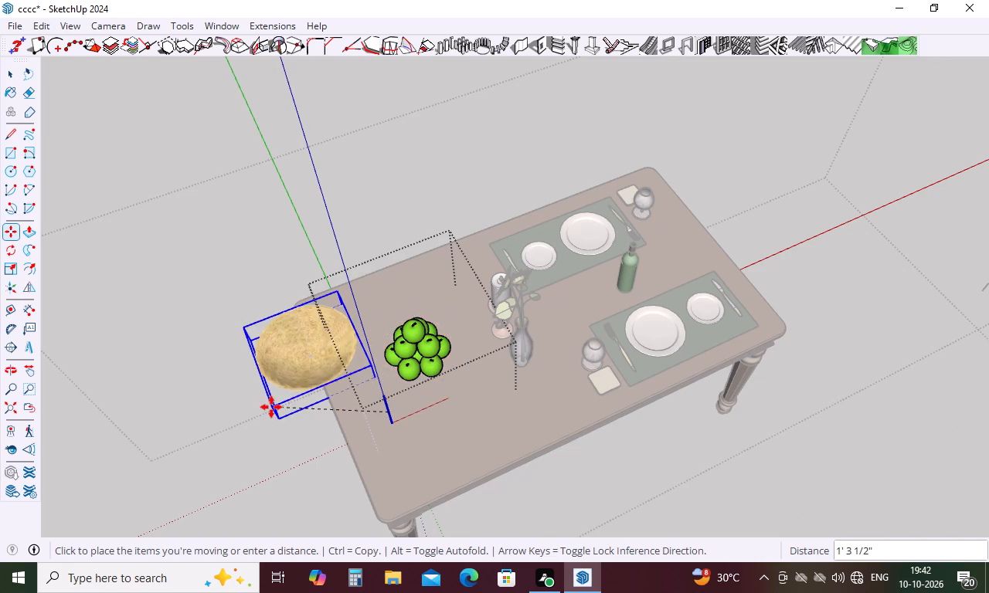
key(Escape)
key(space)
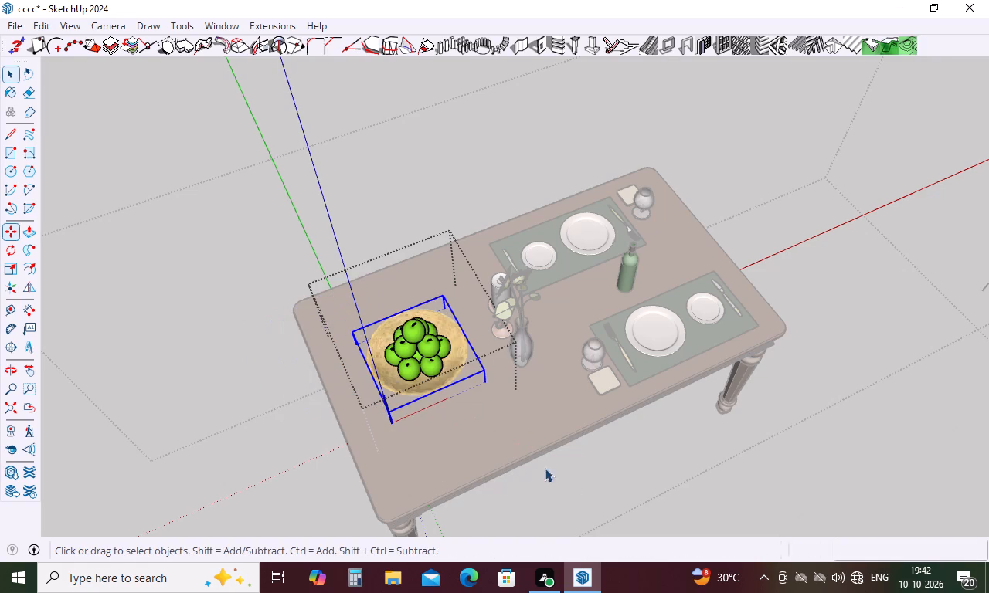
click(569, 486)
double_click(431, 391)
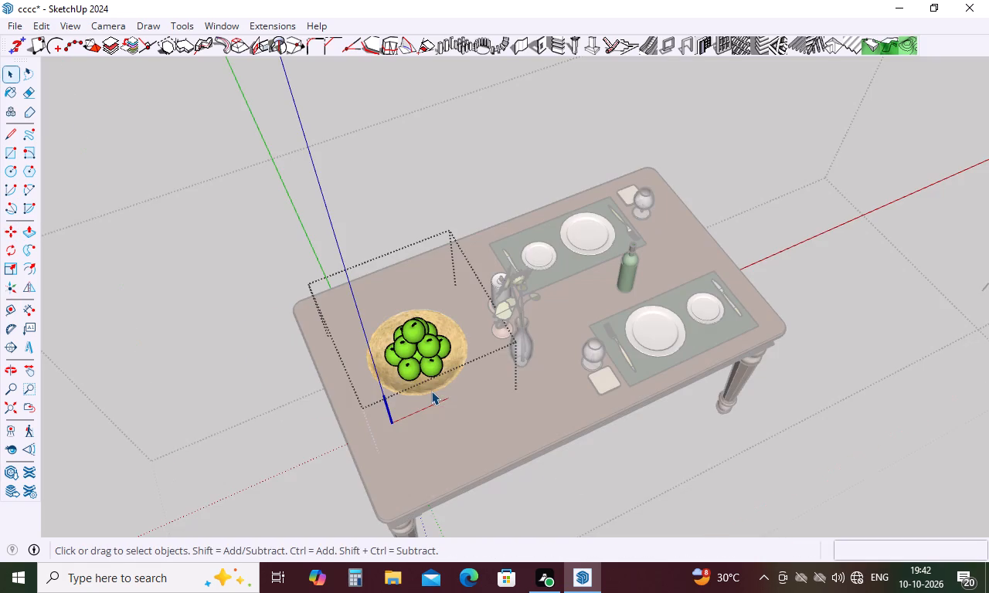
Copy the whole bowl of green apples from the dining table and paste it outside the house group, beside the black cooktop.
double_click(624, 469)
click(409, 374)
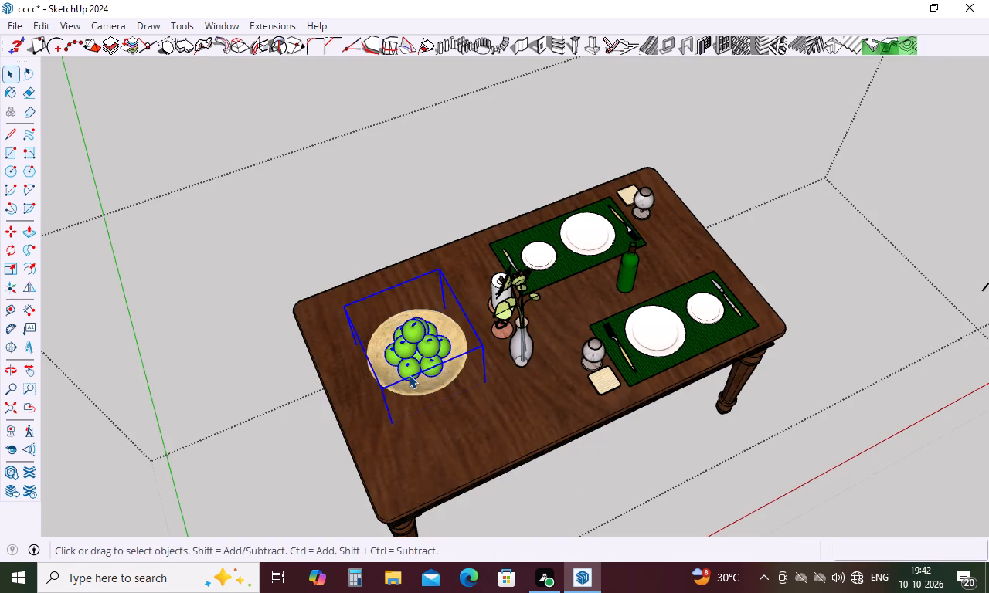
key(m)
click(409, 376)
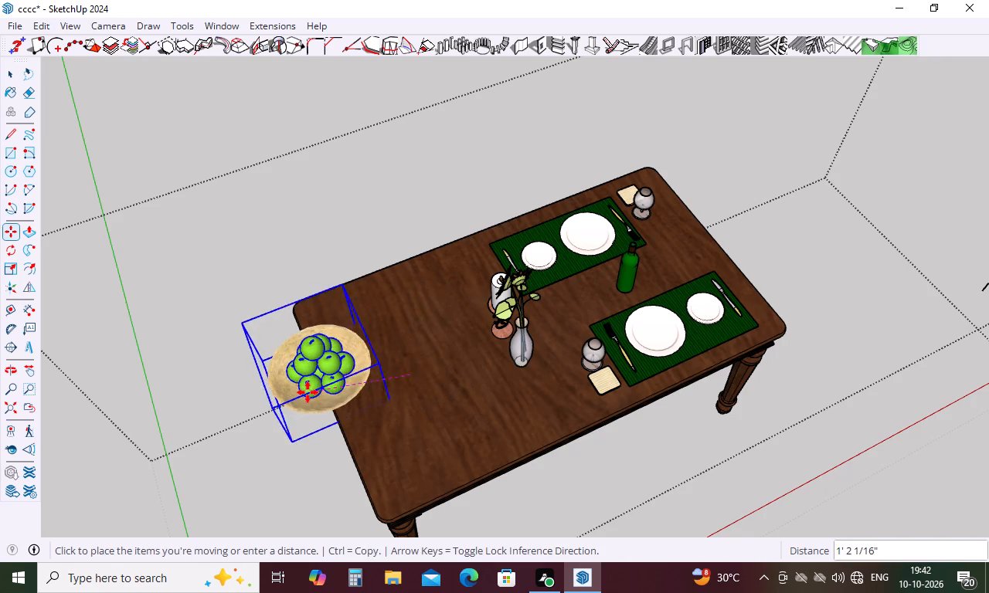
scroll(379, 343, down, 11)
key(ctrl+c)
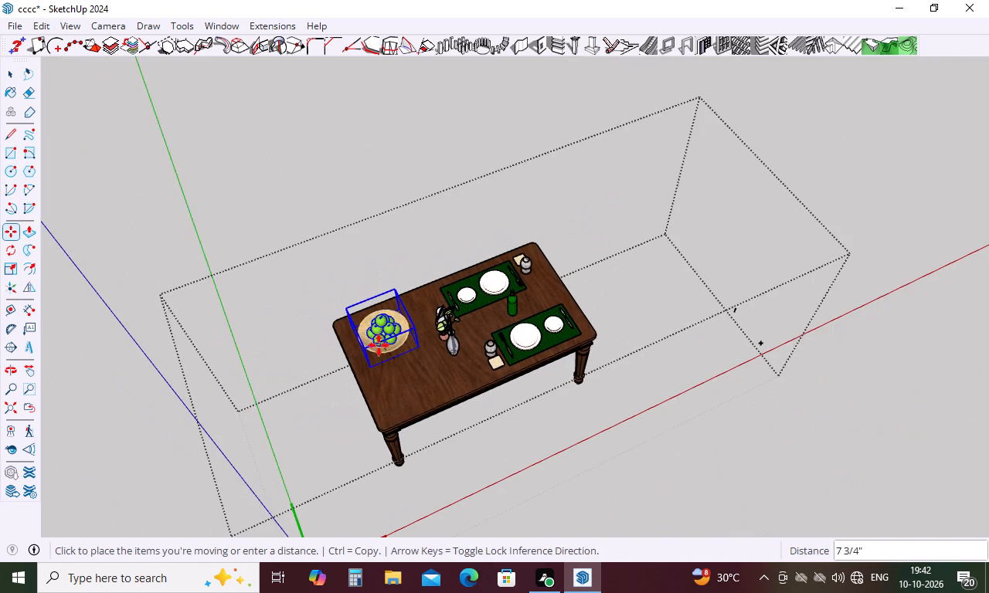
key(space)
click(388, 193)
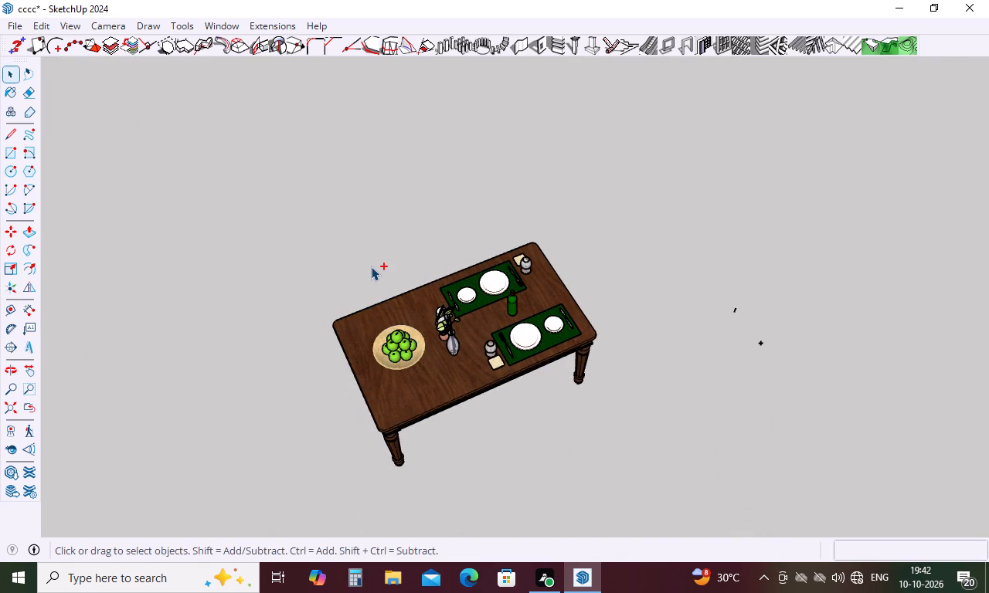
key(ctrl+v)
scroll(254, 239, down, 6)
scroll(573, 311, down, 6)
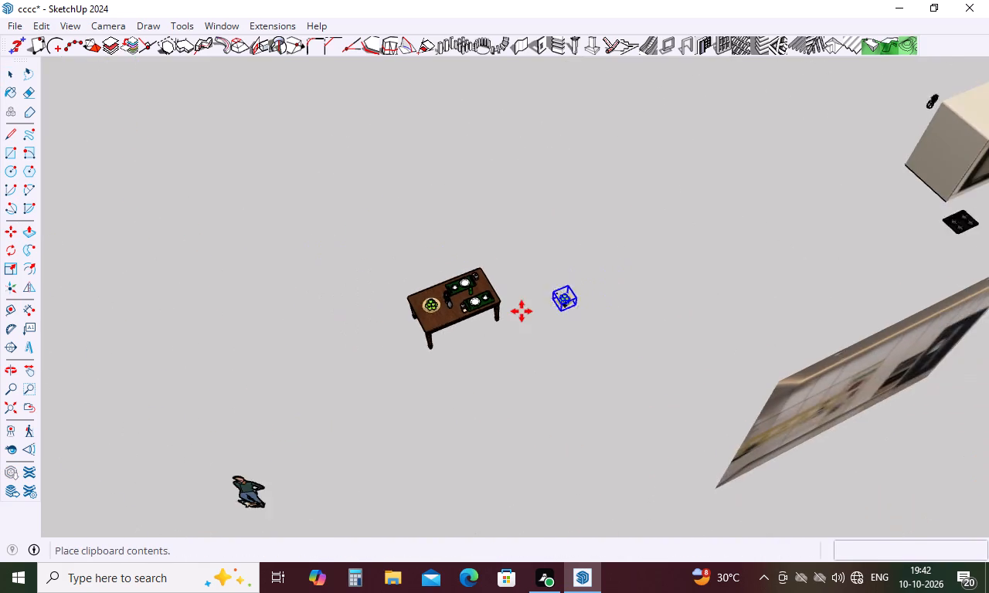
scroll(522, 311, down, 5)
click(814, 255)
key(space)
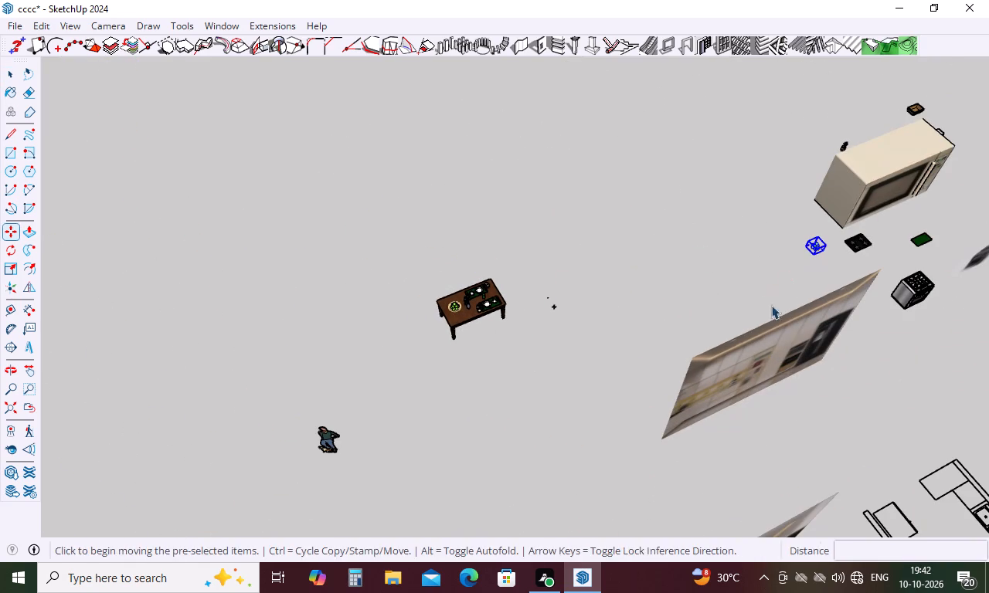
Copy the glass vase with its plant from the dining table and paste it outside the house group, beside the apple bowl.
scroll(511, 318, up, 10)
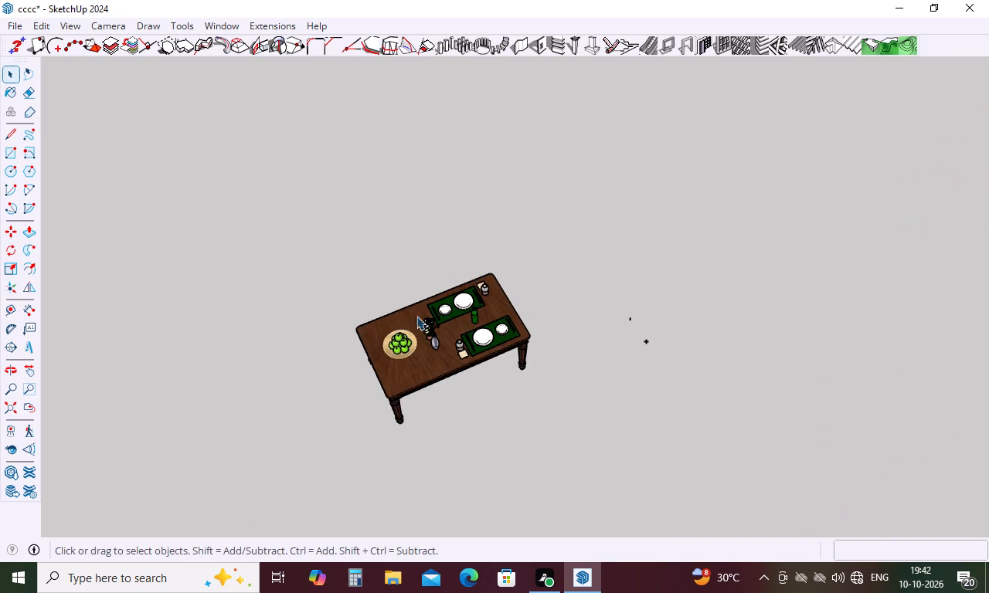
scroll(440, 325, up, 17)
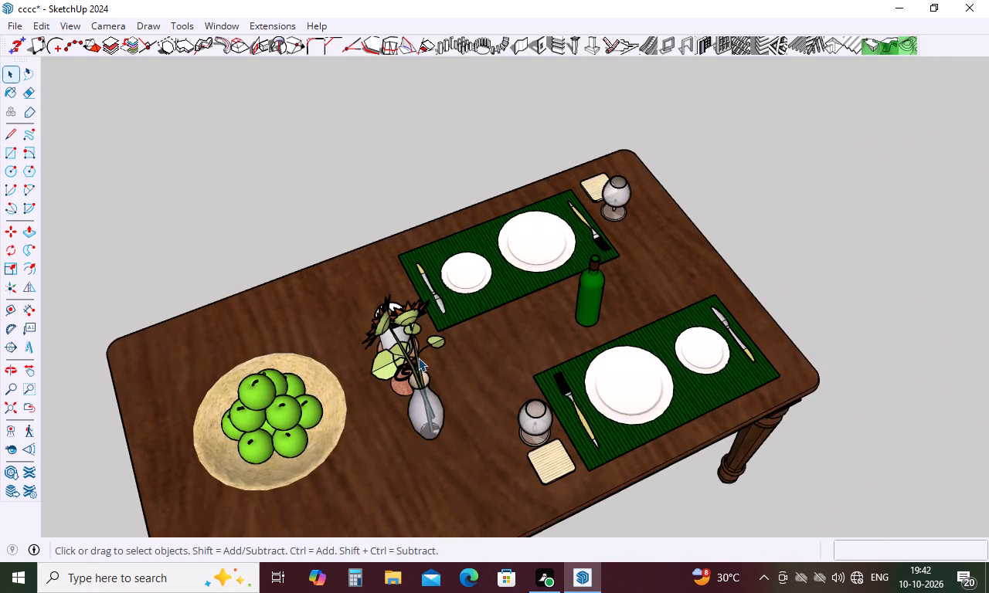
click(424, 407)
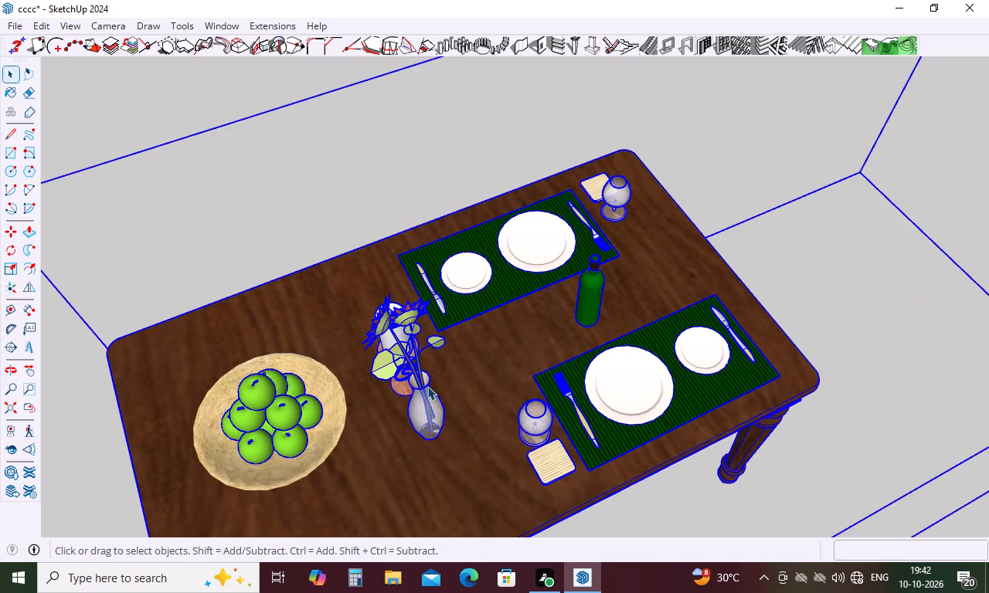
click(427, 386)
double_click(419, 396)
click(419, 396)
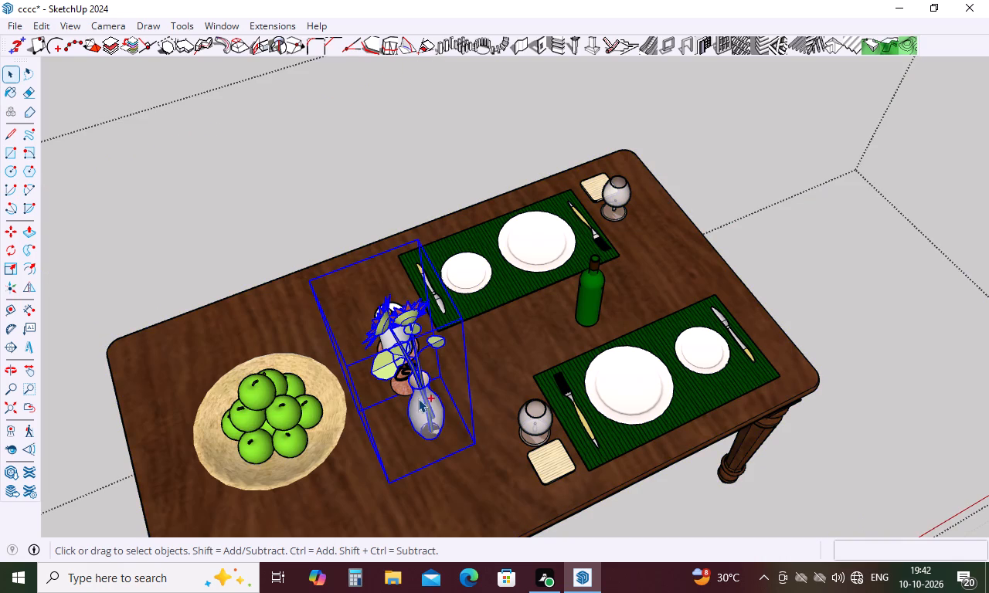
key(ctrl+c)
scroll(389, 334, down, 6)
scroll(389, 333, down, 20)
scroll(389, 333, down, 3)
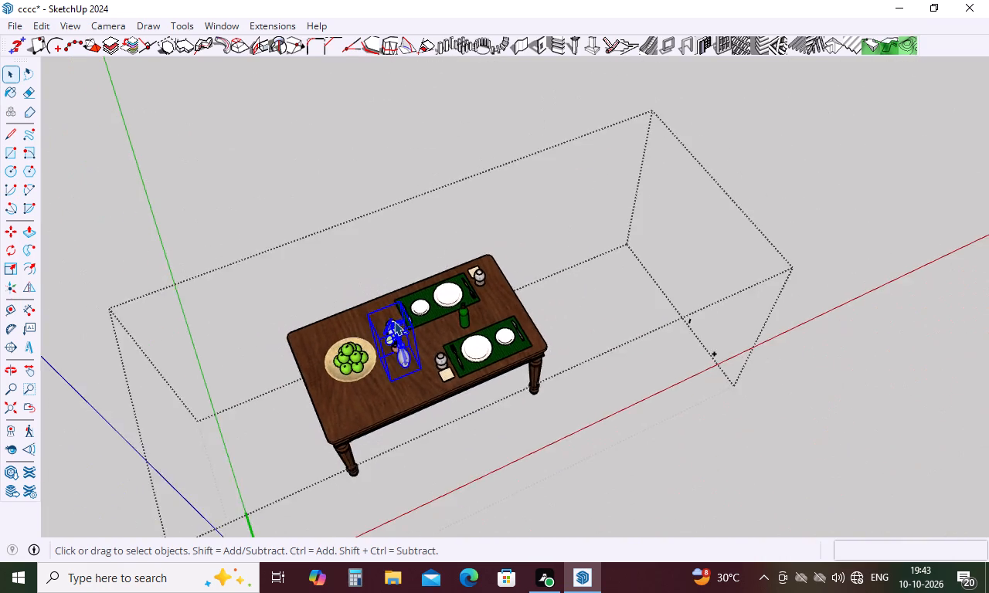
scroll(394, 321, down, 3)
click(540, 488)
key(ctrl+v)
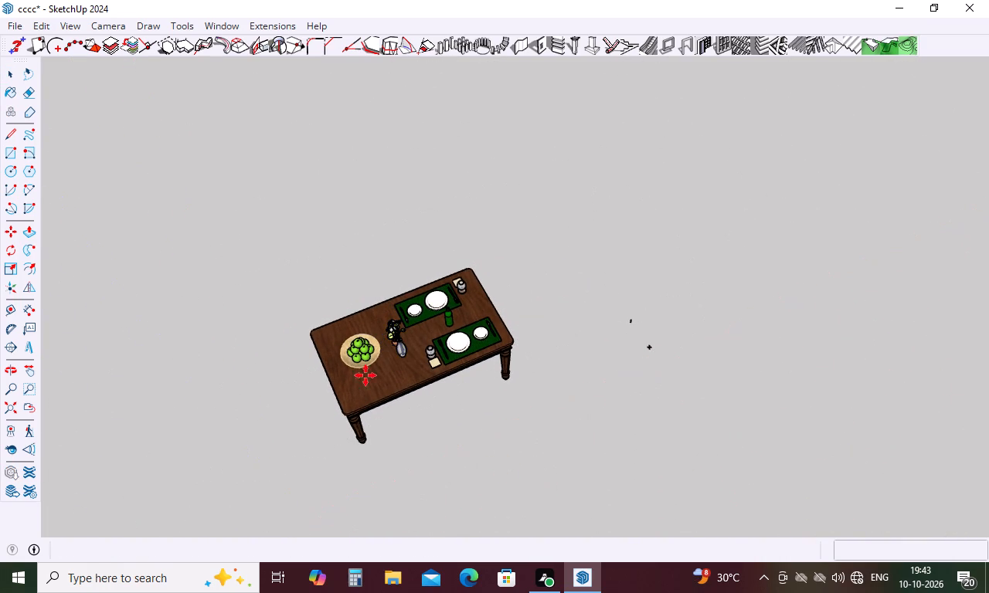
scroll(350, 363, down, 16)
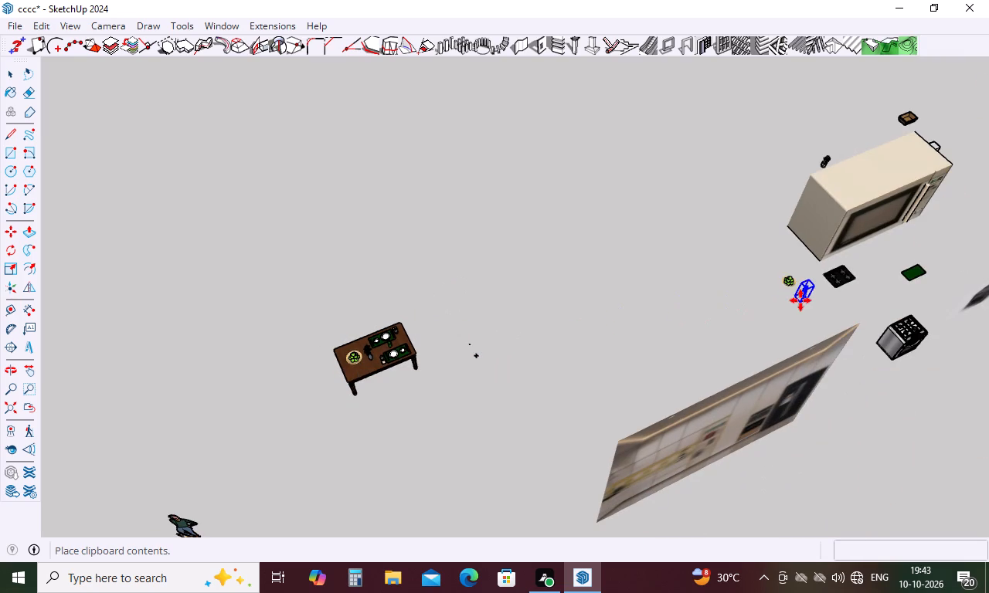
click(800, 300)
Delete the remaining house group, including the wooden dining table and everything on it.
scroll(400, 364, up, 17)
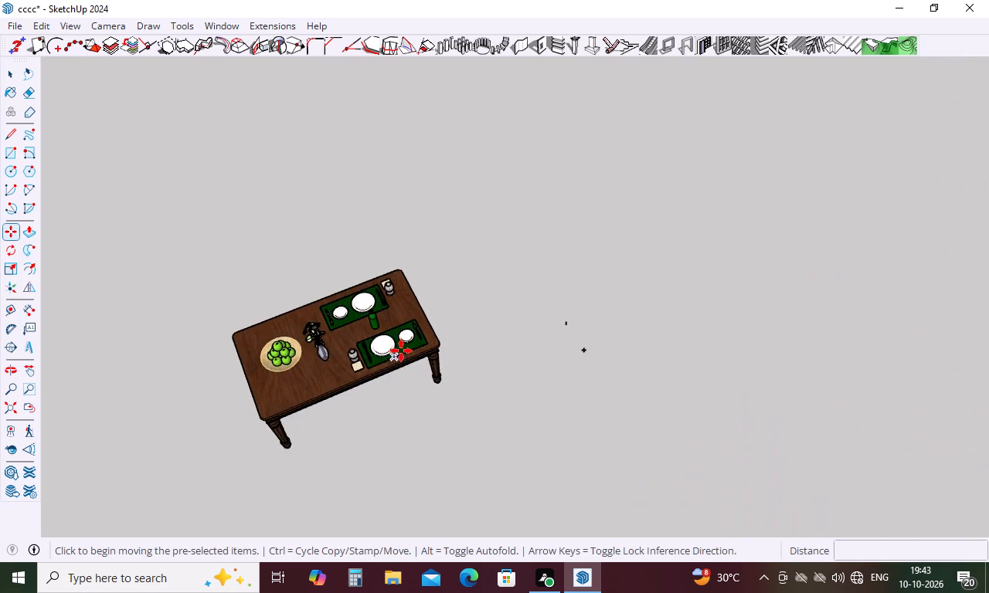
scroll(396, 353, up, 11)
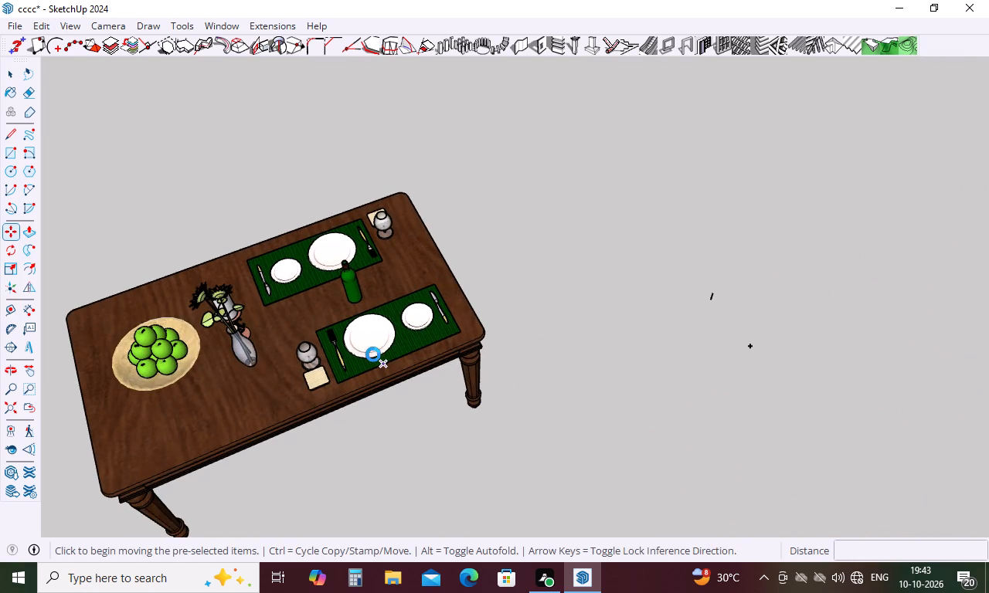
key(space)
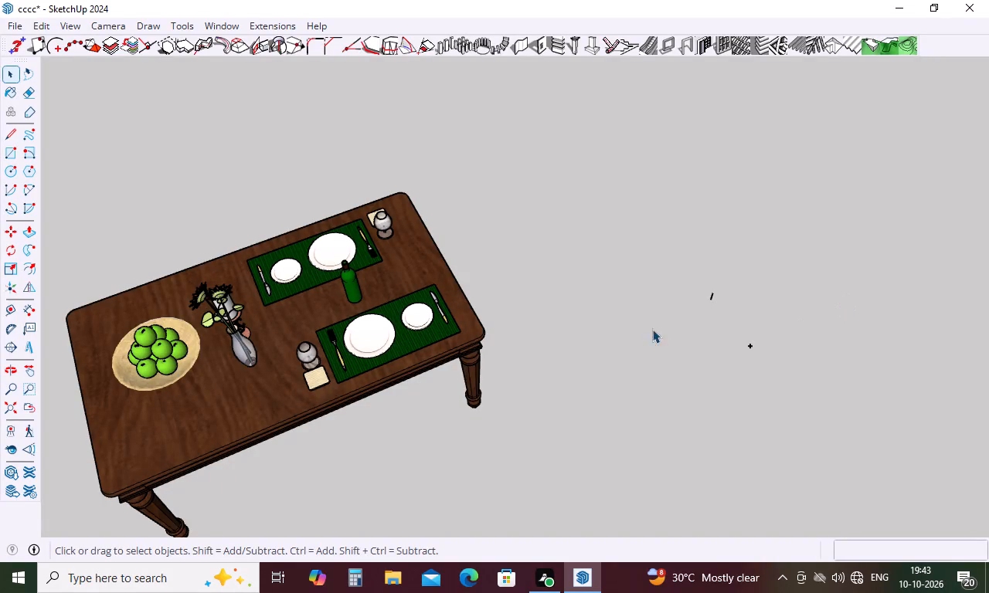
drag(827, 289, 63, 416)
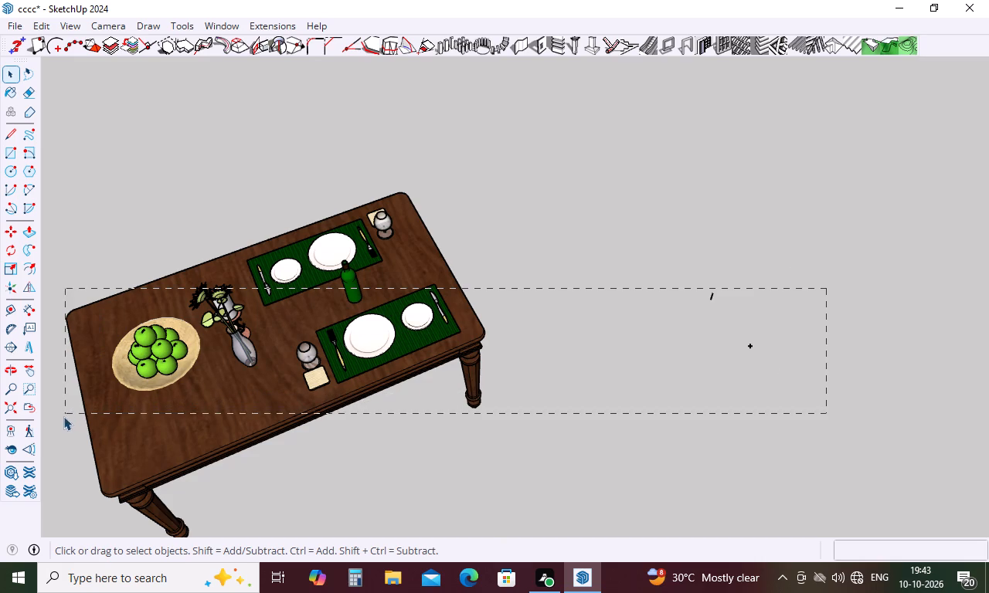
drag(63, 416, 50, 507)
scroll(475, 283, down, 5)
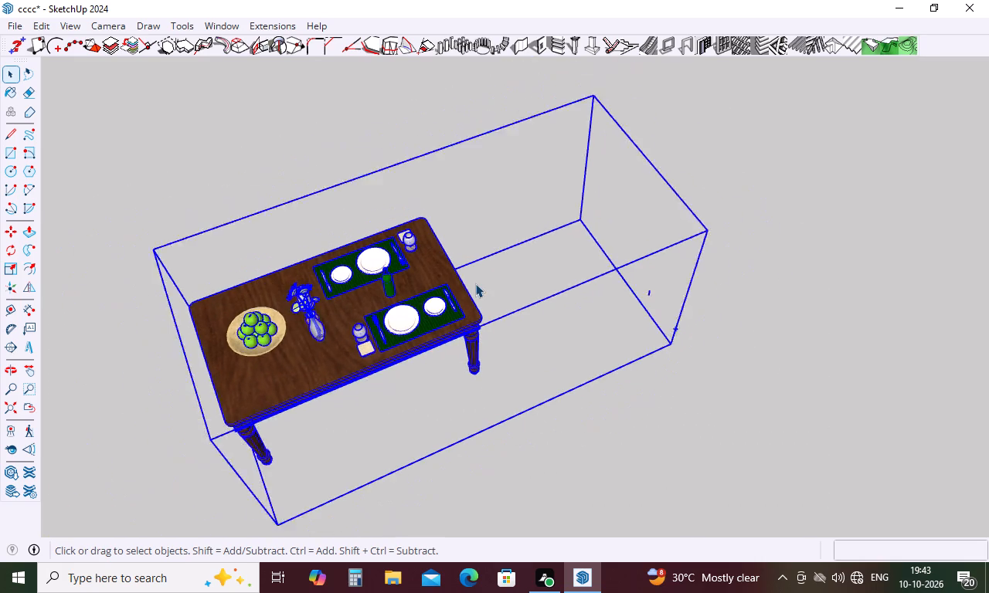
key(Delete)
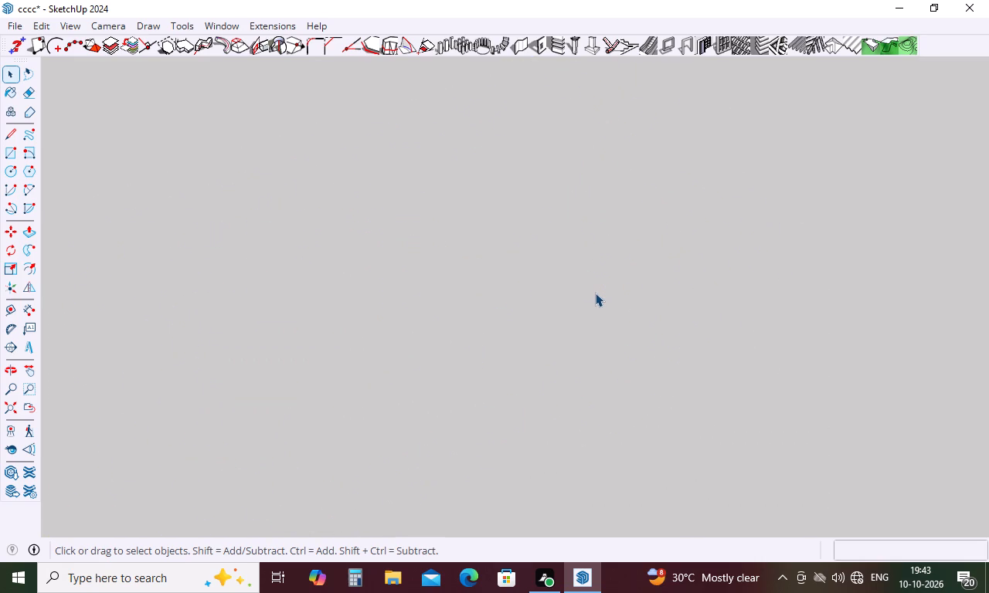
Delete the human figure left in the empty area away from the kitchen plans.
scroll(595, 293, down, 19)
drag(515, 335, 371, 424)
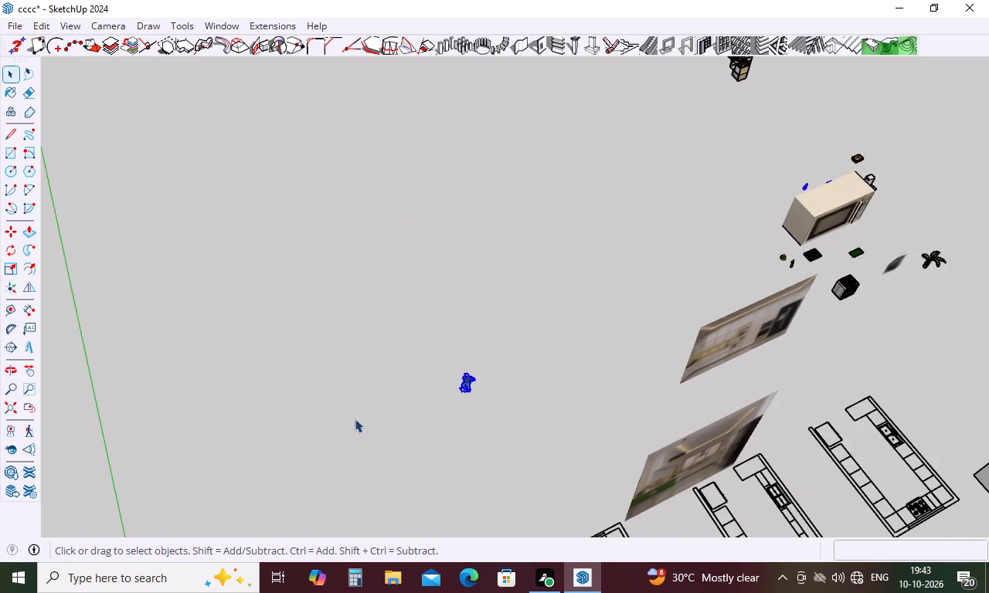
key(Delete)
Copy the five knives together with their black wall rack from the wooden corner kitchen unit and paste the copy.
scroll(468, 321, down, 12)
middle_drag(716, 360, 660, 290)
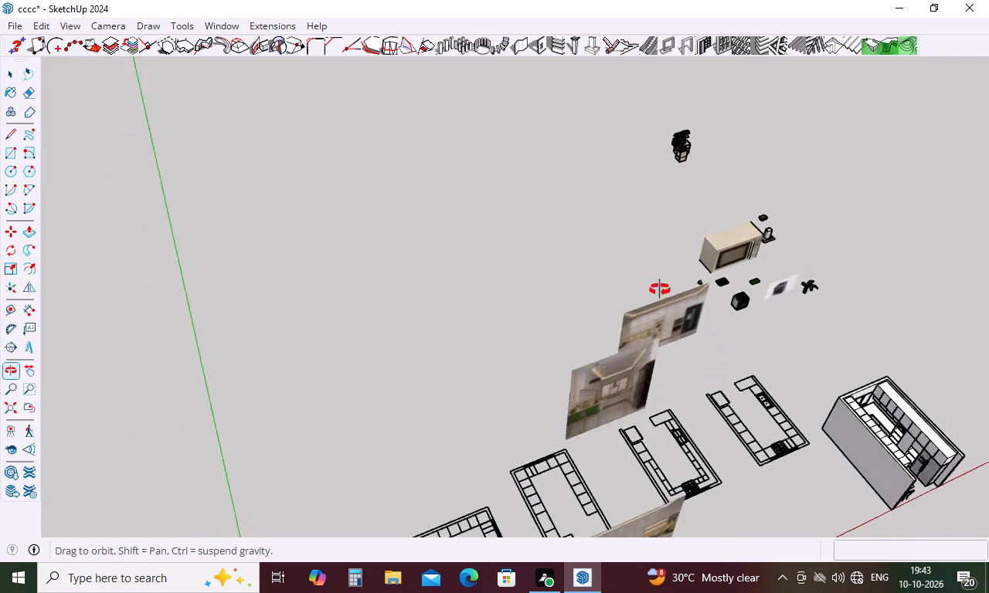
middle_drag(660, 290, 512, 269)
scroll(563, 251, down, 5)
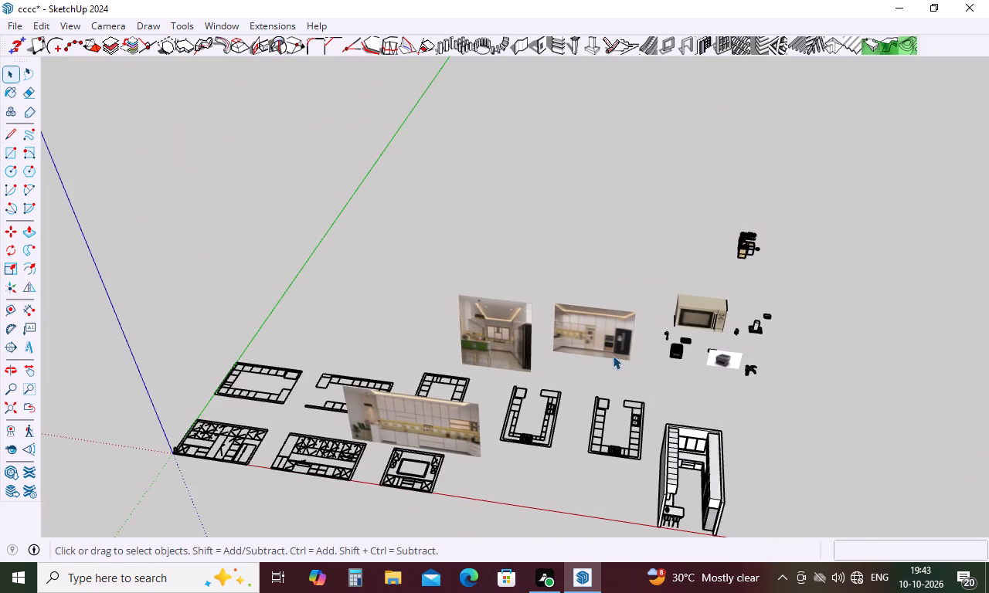
scroll(726, 343, up, 6)
scroll(776, 186, up, 4)
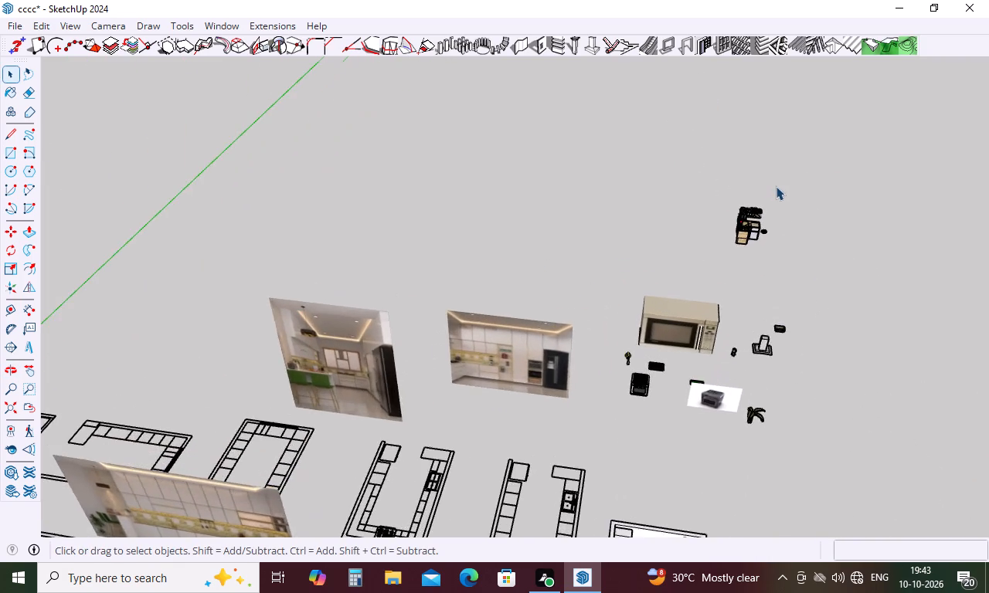
scroll(776, 186, up, 20)
scroll(764, 216, up, 15)
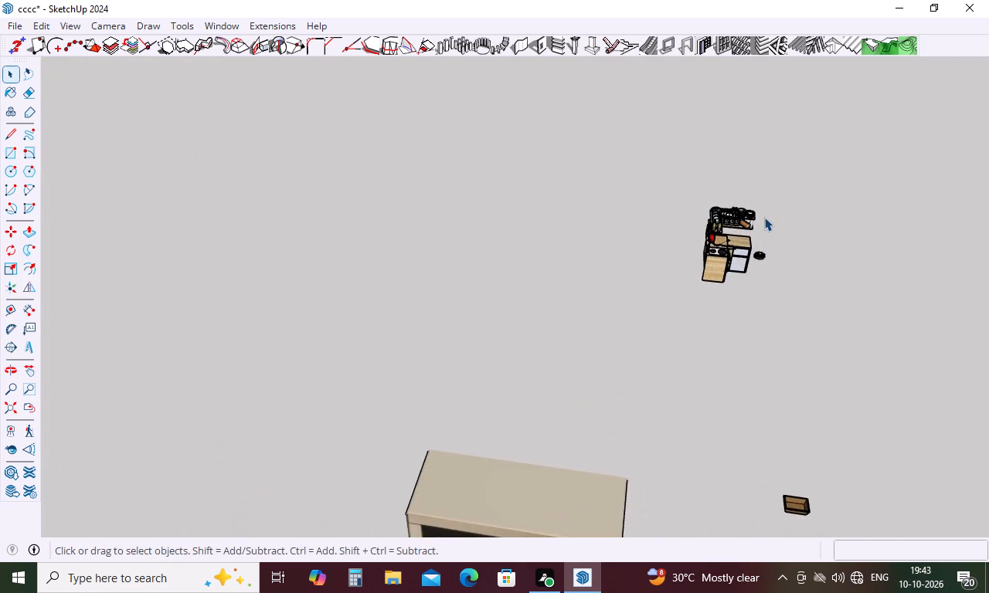
scroll(764, 217, up, 16)
scroll(688, 263, up, 18)
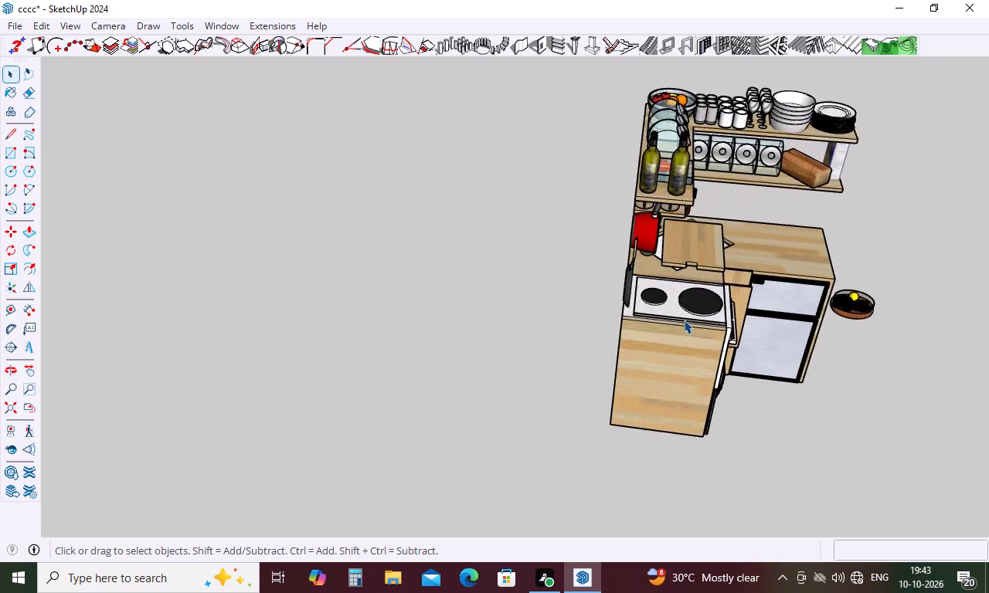
scroll(684, 320, up, 7)
middle_drag(710, 298, 566, 351)
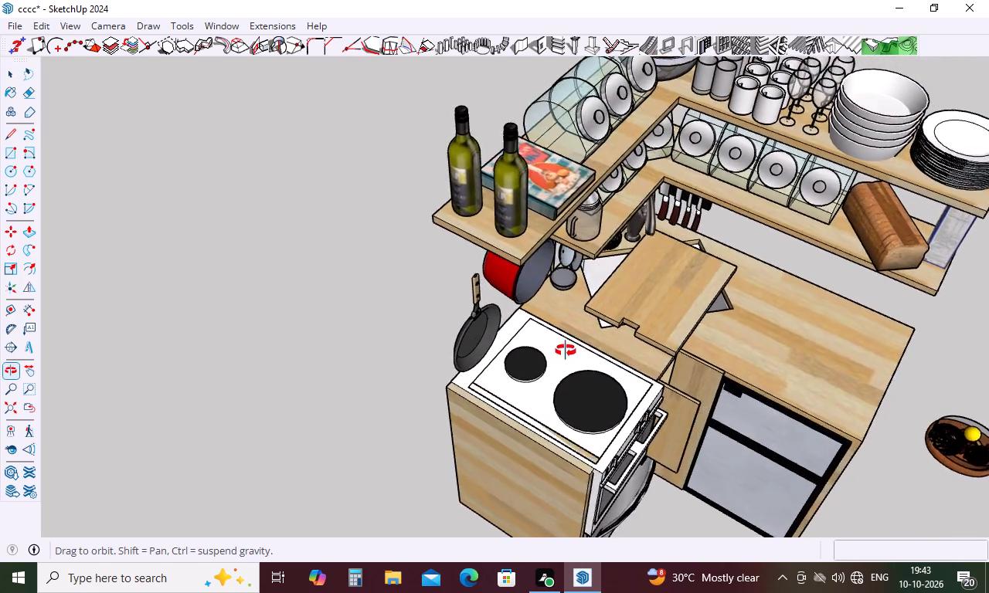
middle_drag(566, 351, 473, 252)
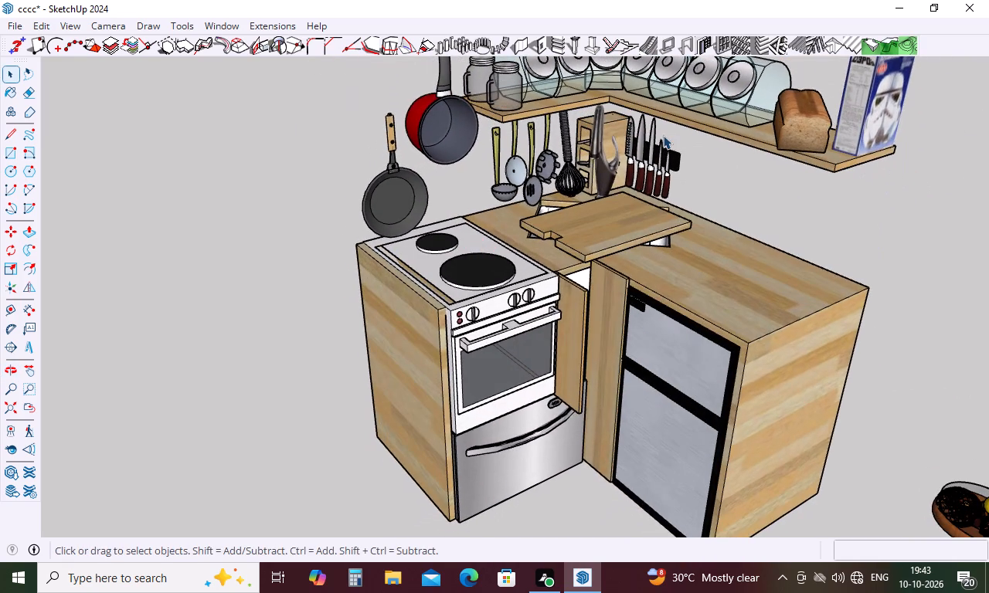
scroll(663, 135, up, 5)
click(722, 223)
double_click(722, 223)
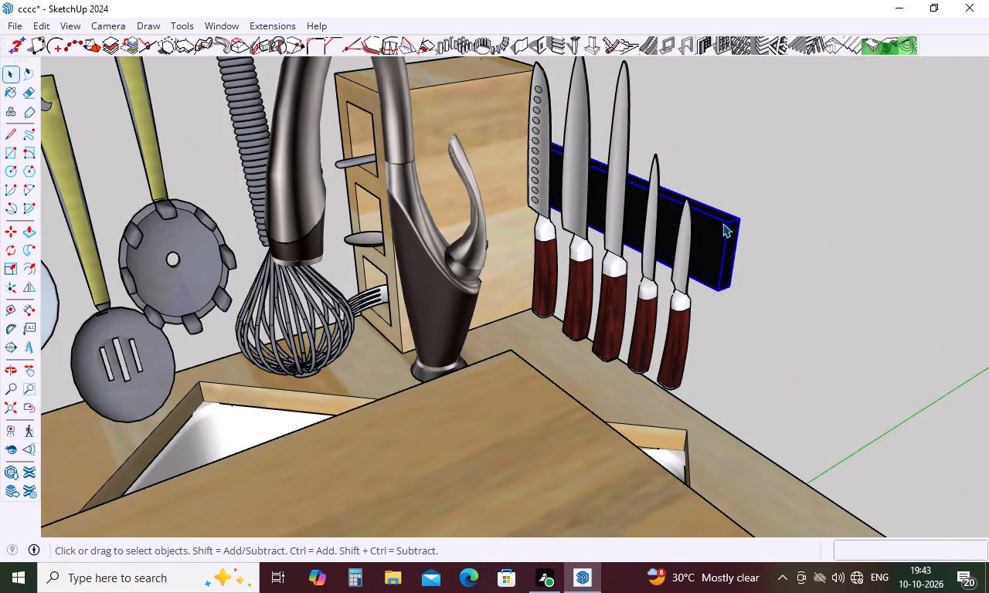
click(722, 223)
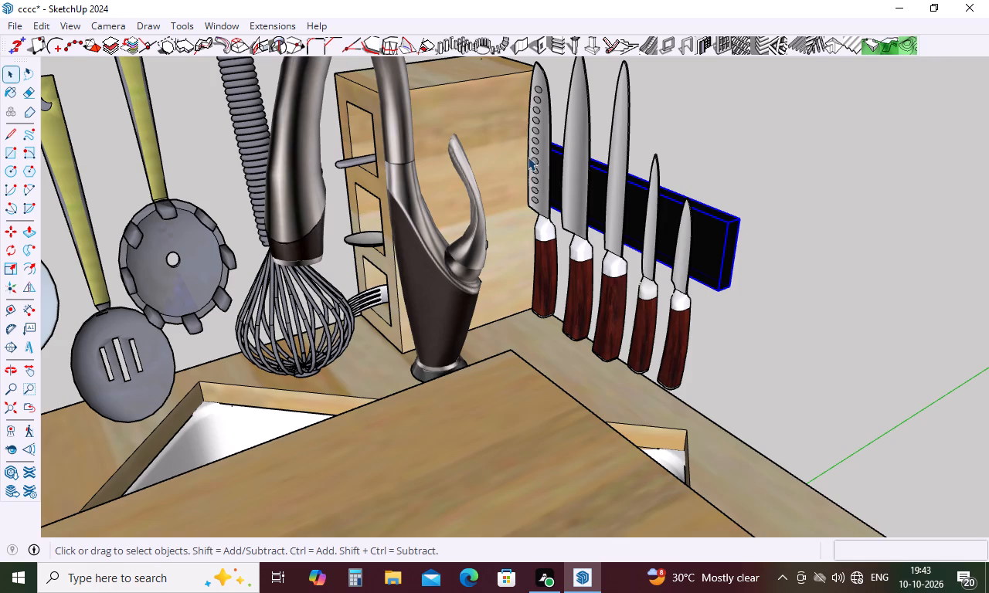
drag(528, 157, 697, 283)
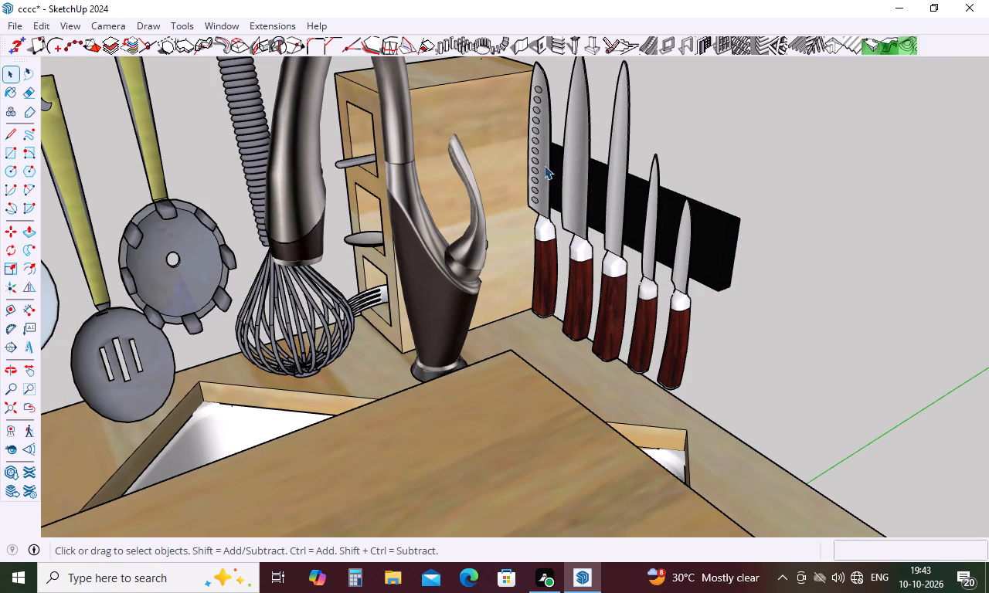
drag(541, 162, 720, 290)
drag(736, 265, 624, 265)
drag(624, 265, 623, 266)
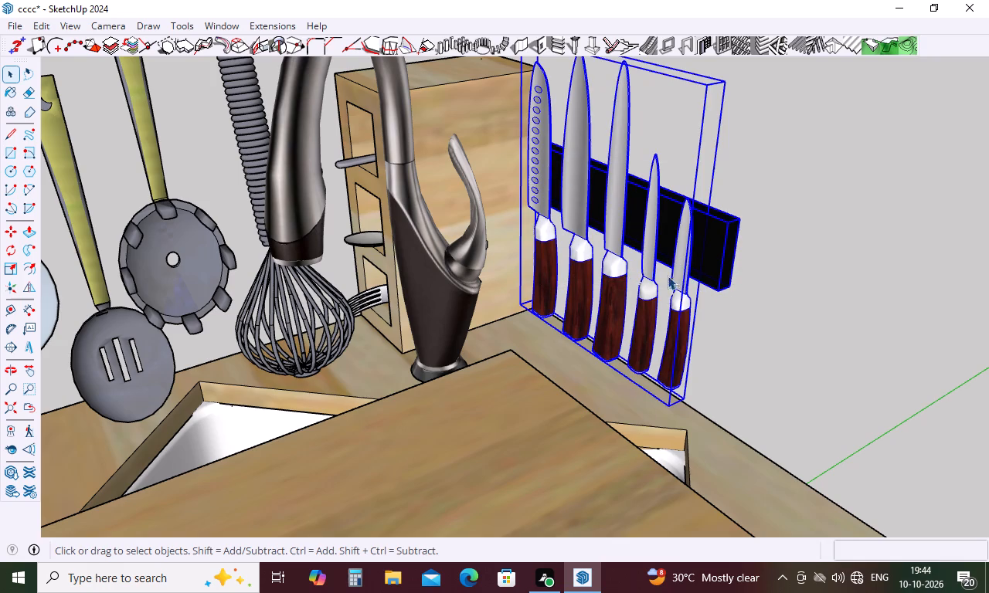
key(ctrl+c)
key(ctrl+v)
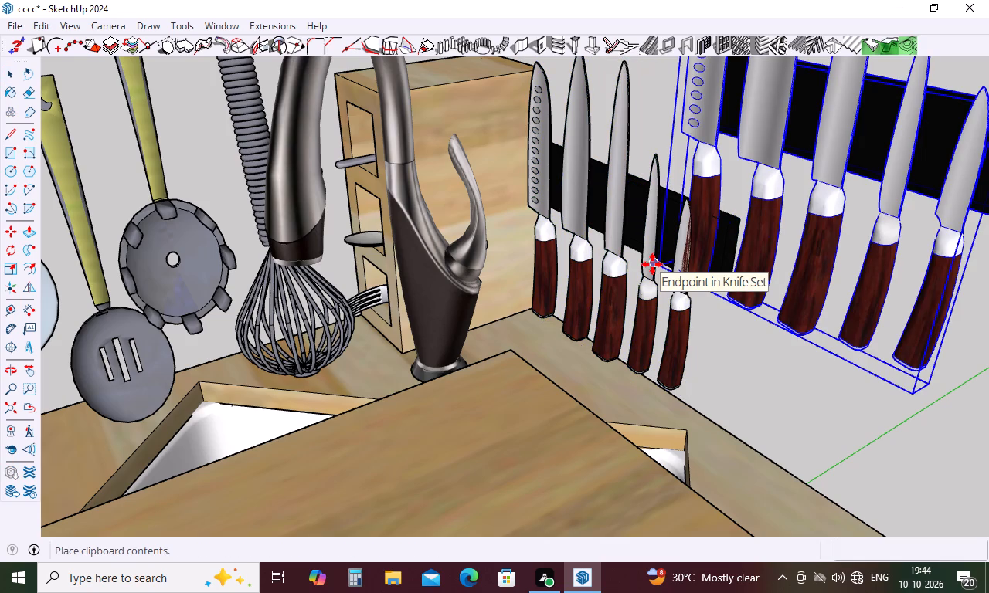
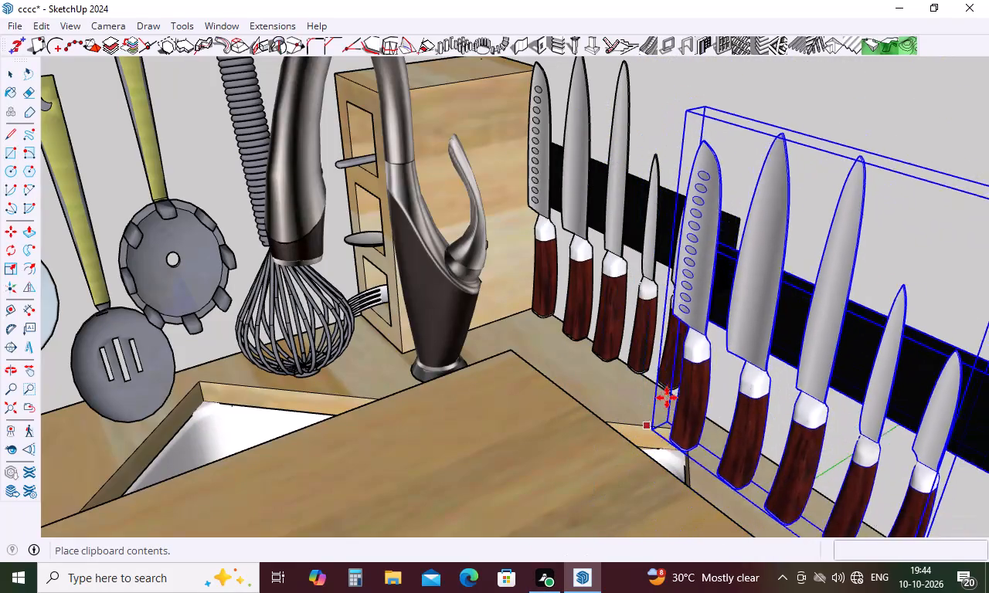
Paste the five knives outside the wooden corner kitchen unit, among the salvaged accessories between the dark green panel and the range hood.
key(space)
scroll(684, 324, down, 5)
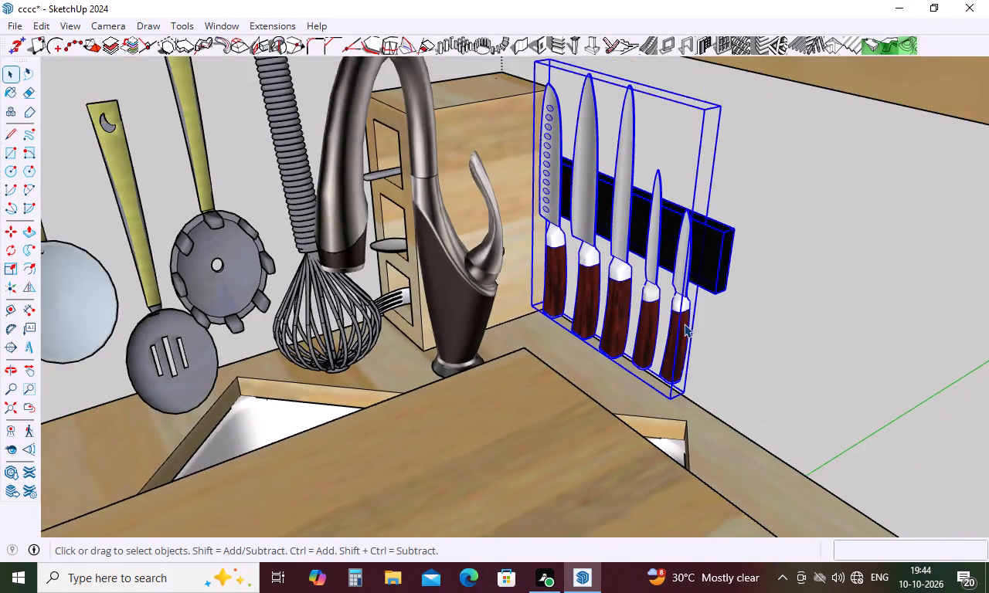
scroll(684, 324, down, 20)
scroll(684, 324, down, 18)
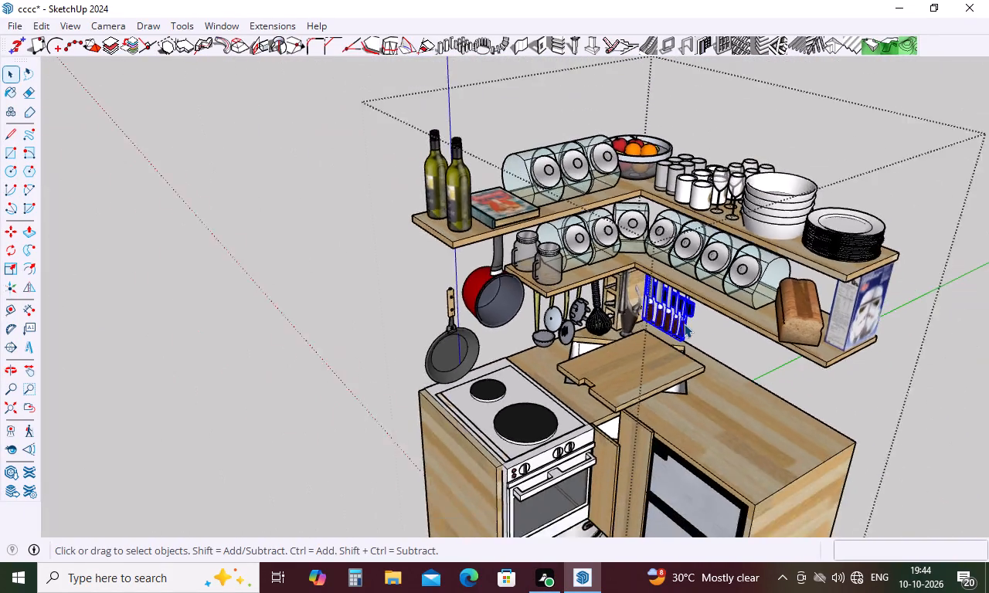
scroll(684, 324, down, 7)
click(953, 363)
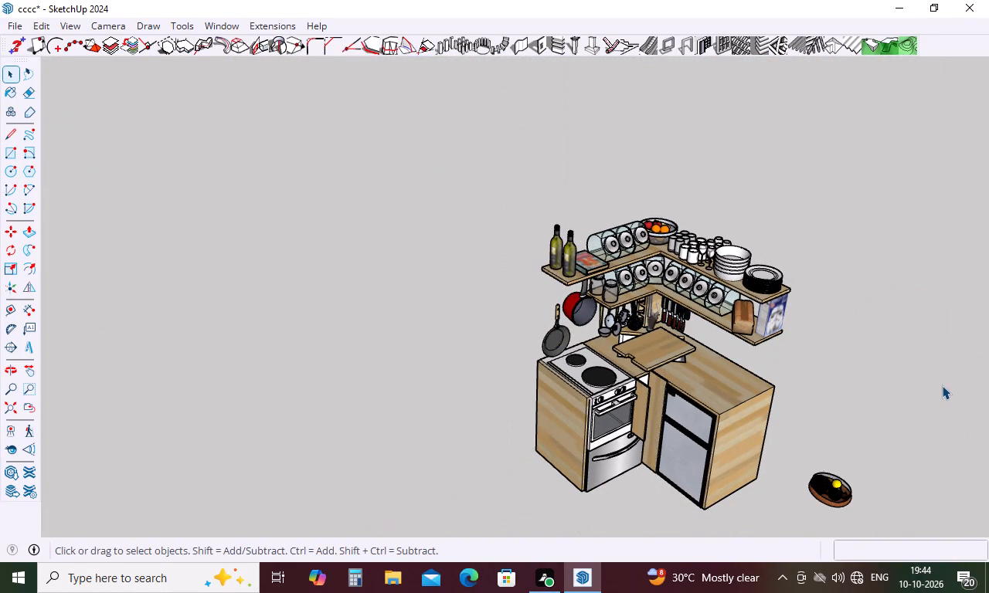
key(ctrl+v)
scroll(863, 335, down, 12)
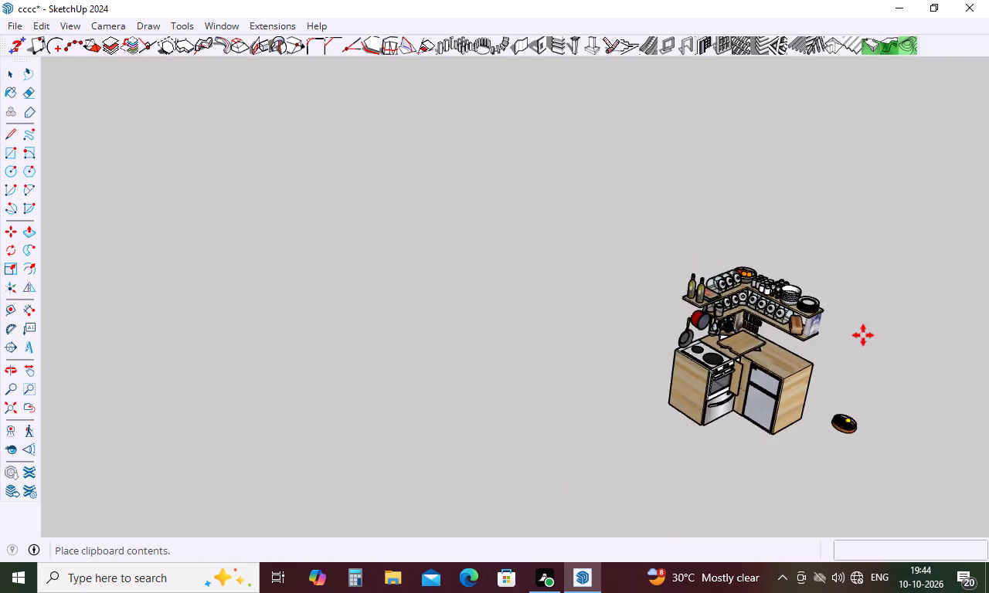
scroll(863, 335, down, 11)
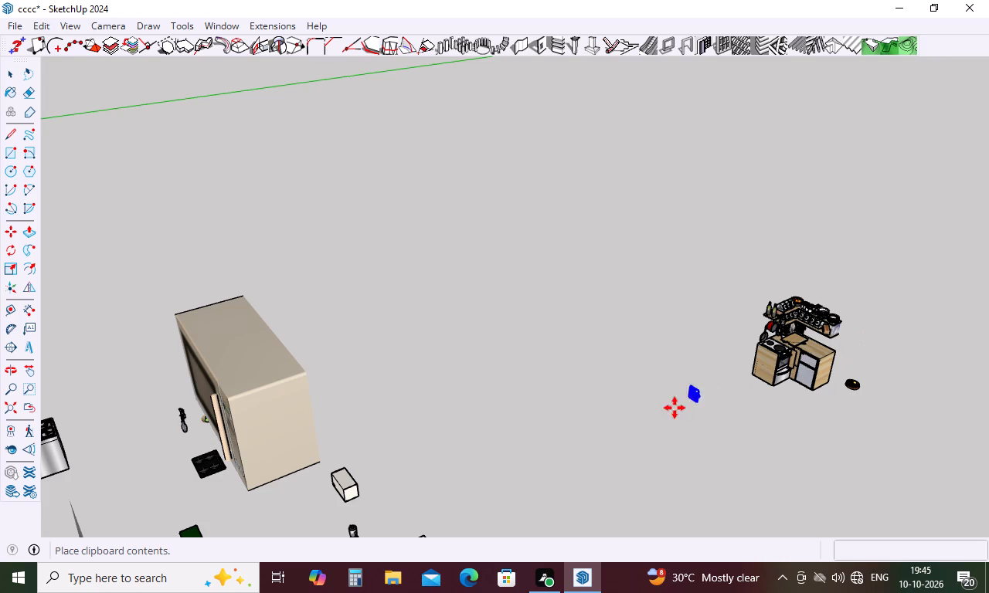
scroll(688, 352, down, 11)
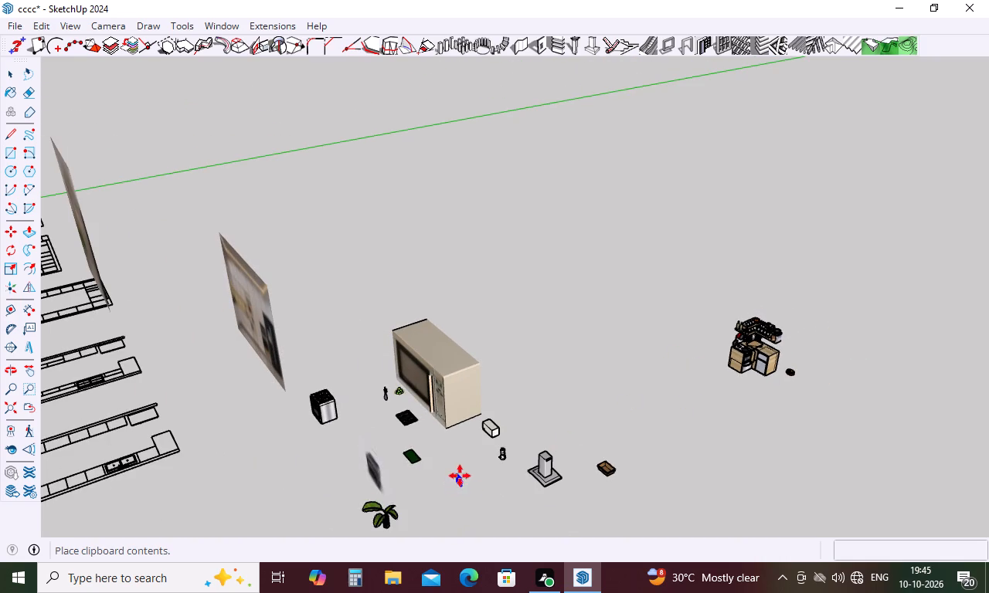
click(464, 463)
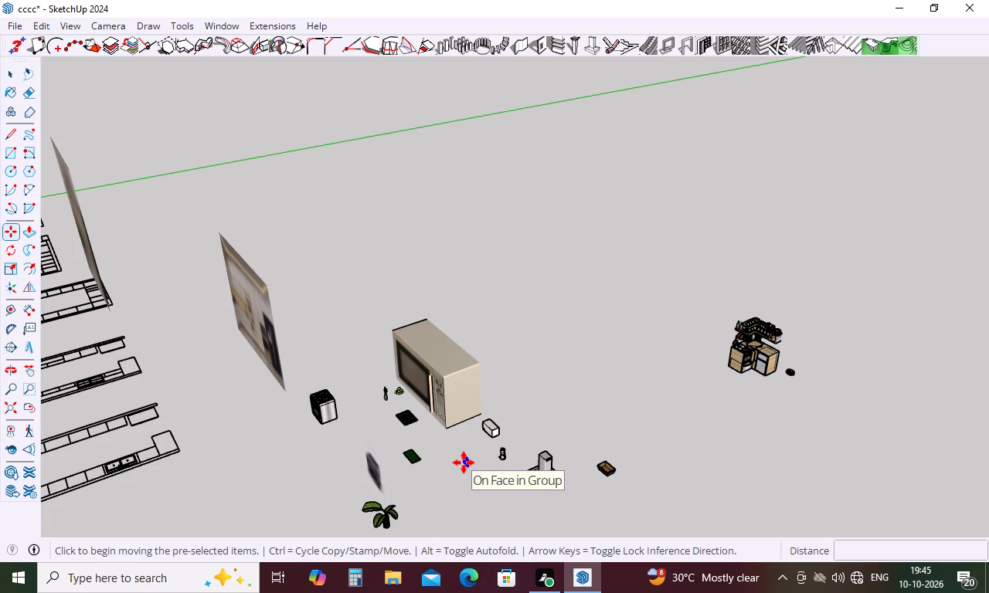
Copy the stack of white bowls from the corner unit's upper shelf and paste it beside the white box near the microwave.
scroll(766, 397, up, 12)
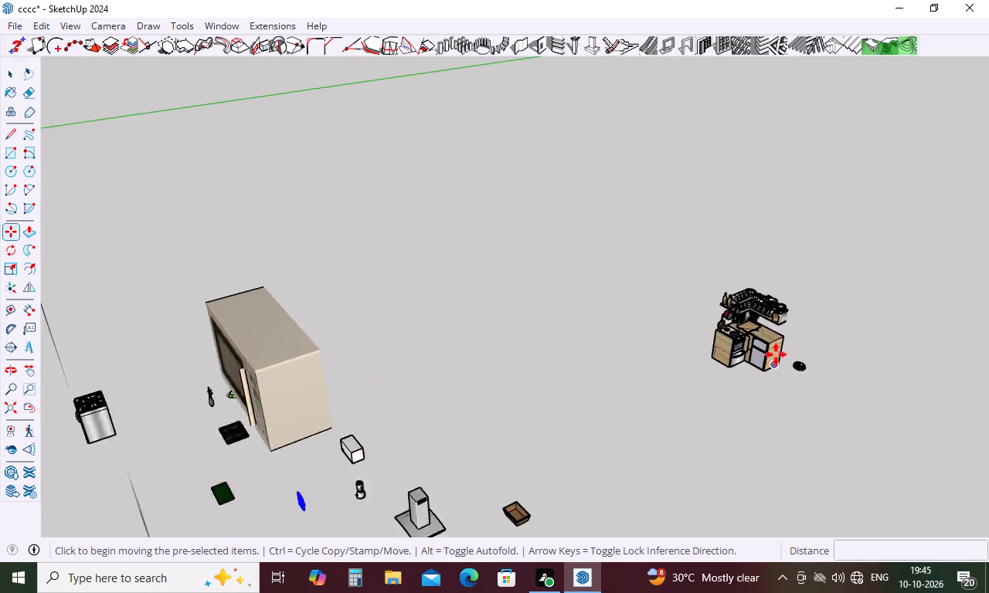
scroll(775, 342, up, 5)
middle_drag(774, 341, 682, 353)
scroll(820, 320, up, 5)
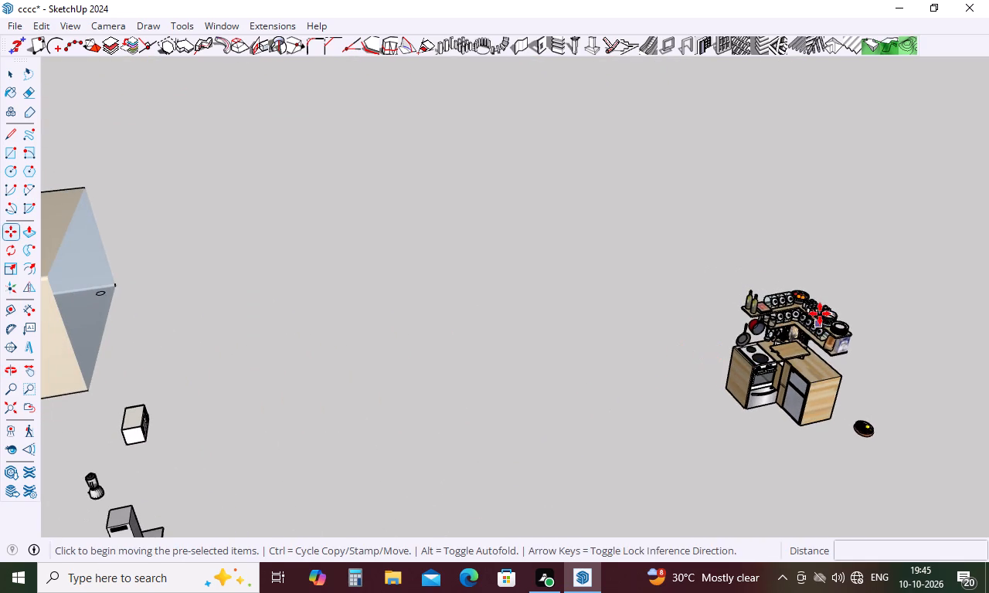
scroll(820, 313, up, 18)
scroll(807, 299, up, 11)
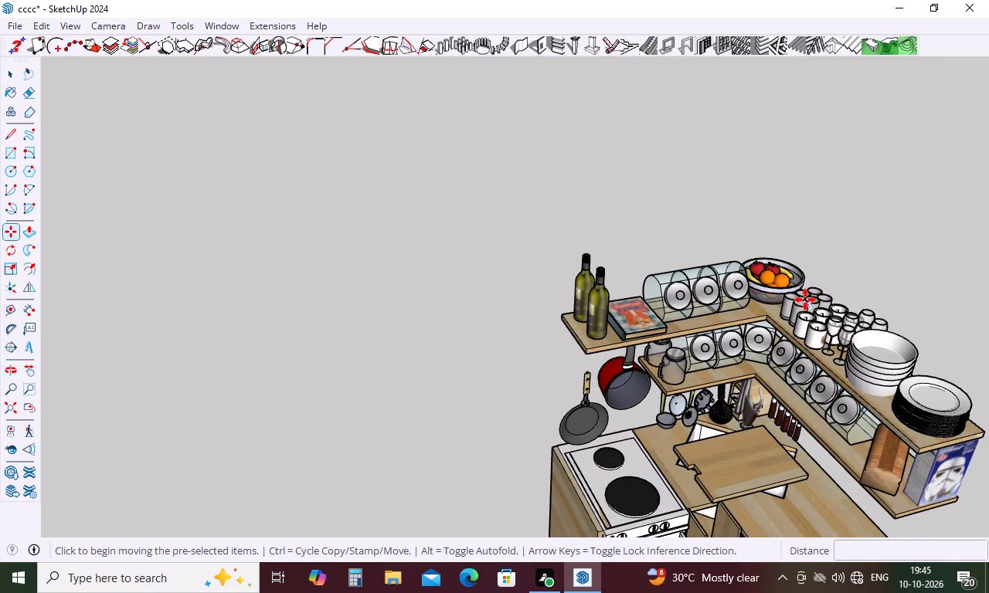
key(space)
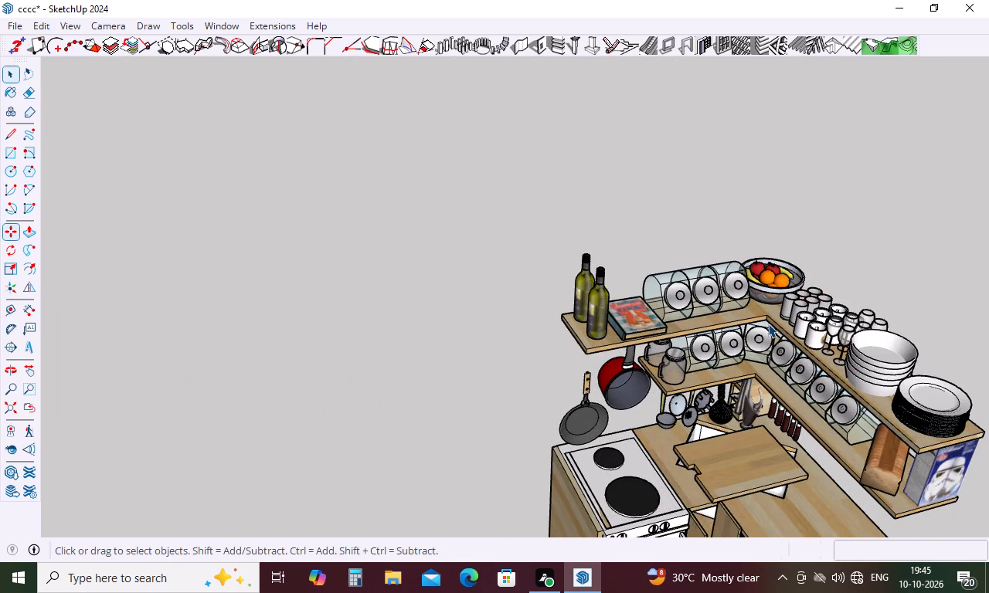
scroll(726, 311, down, 4)
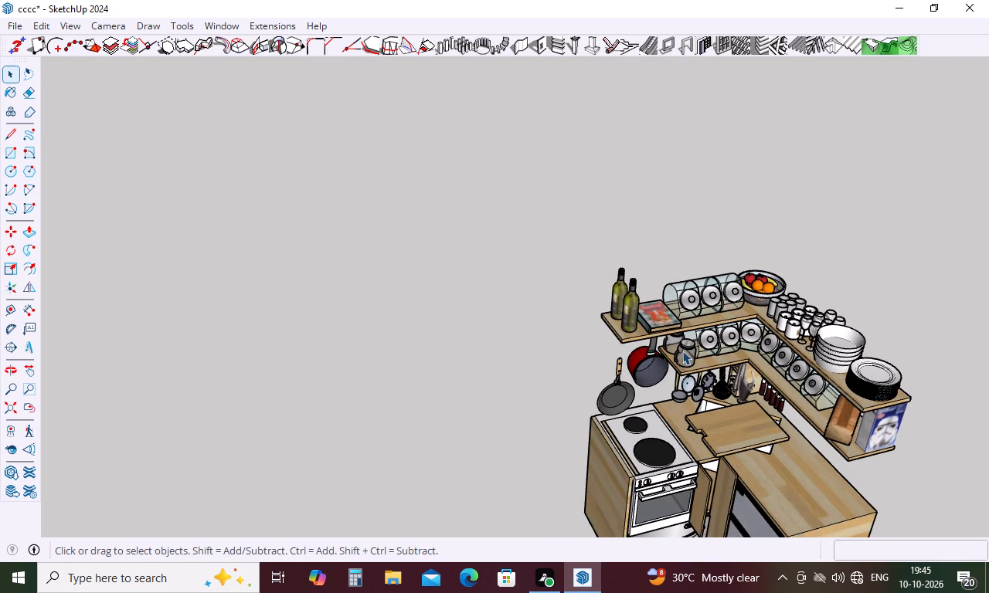
click(835, 348)
double_click(836, 349)
click(836, 349)
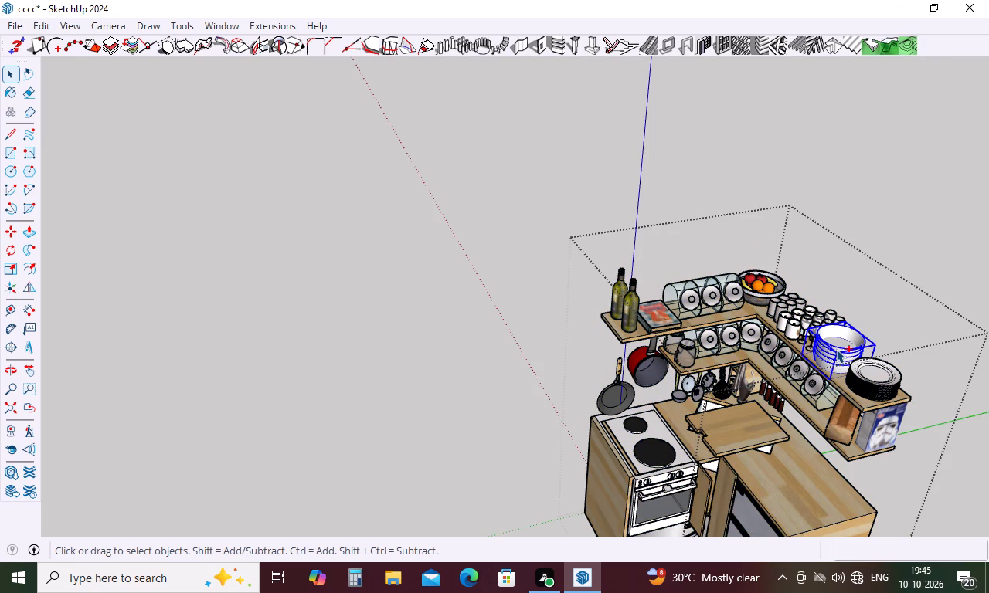
key(ctrl+c)
click(516, 370)
scroll(644, 306, down, 5)
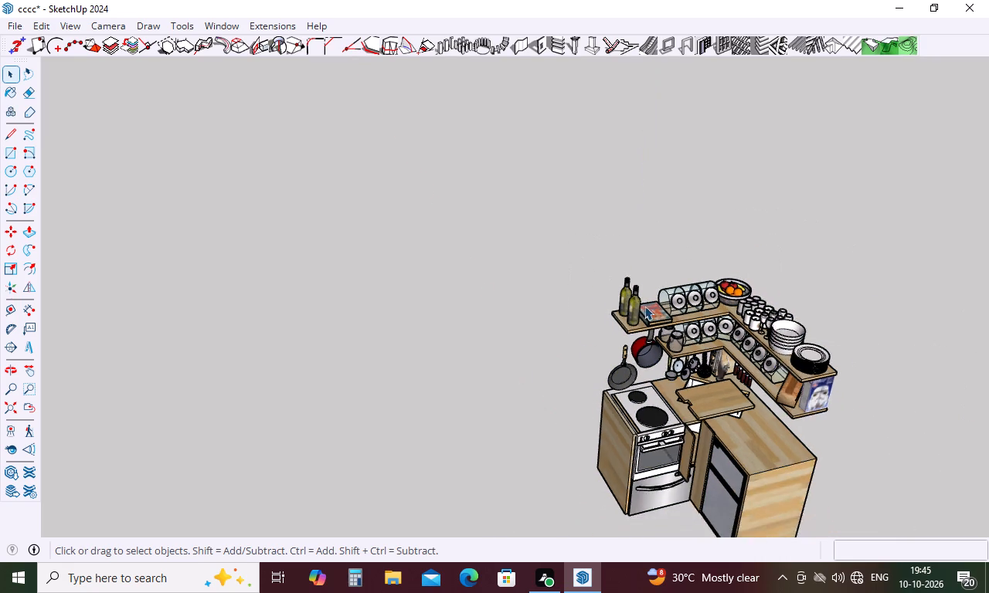
scroll(652, 300, down, 20)
scroll(652, 300, down, 2)
middle_drag(663, 347, 828, 363)
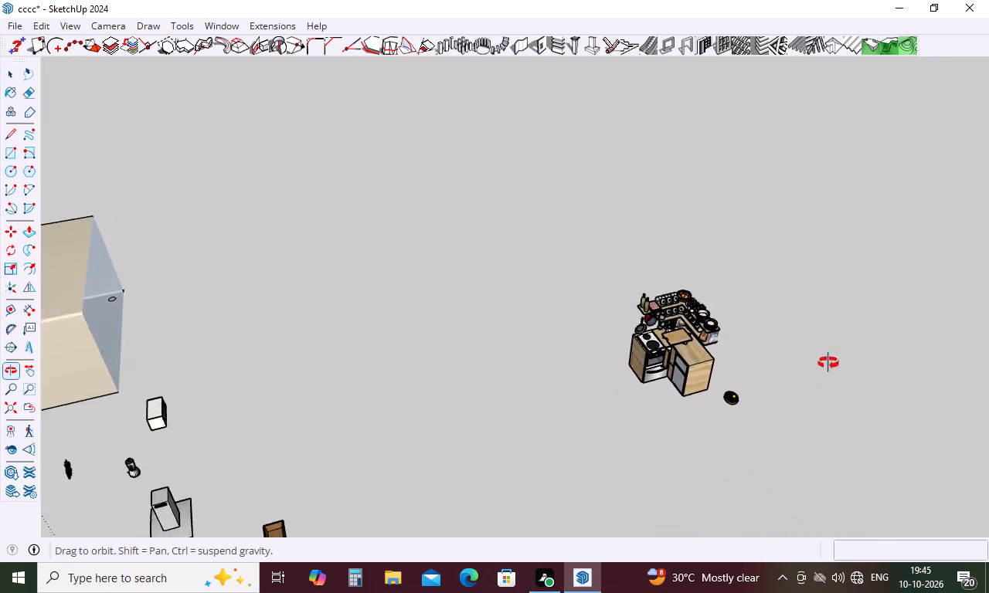
middle_drag(828, 363, 887, 327)
scroll(766, 244, down, 11)
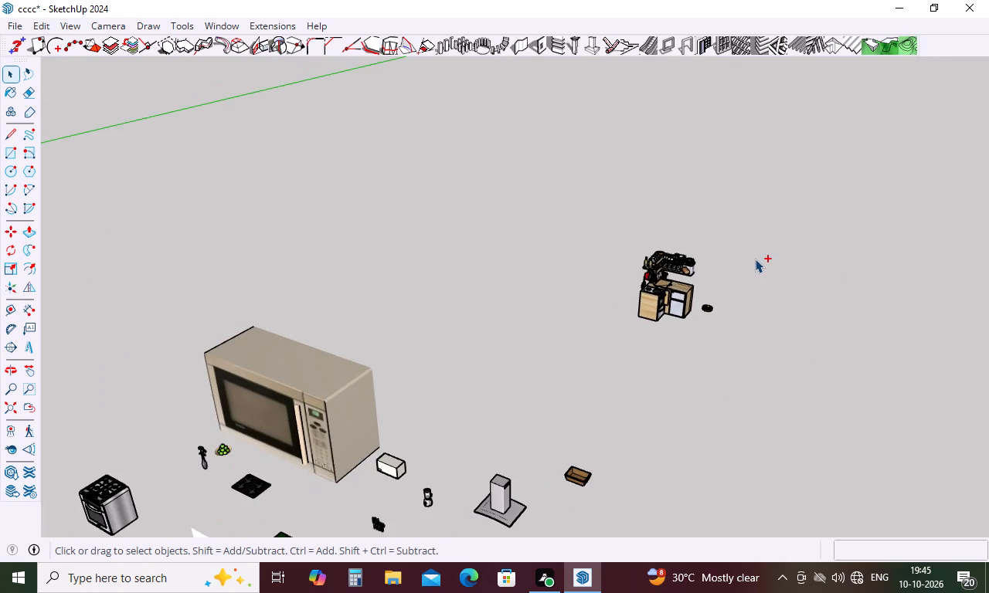
key(ctrl+v)
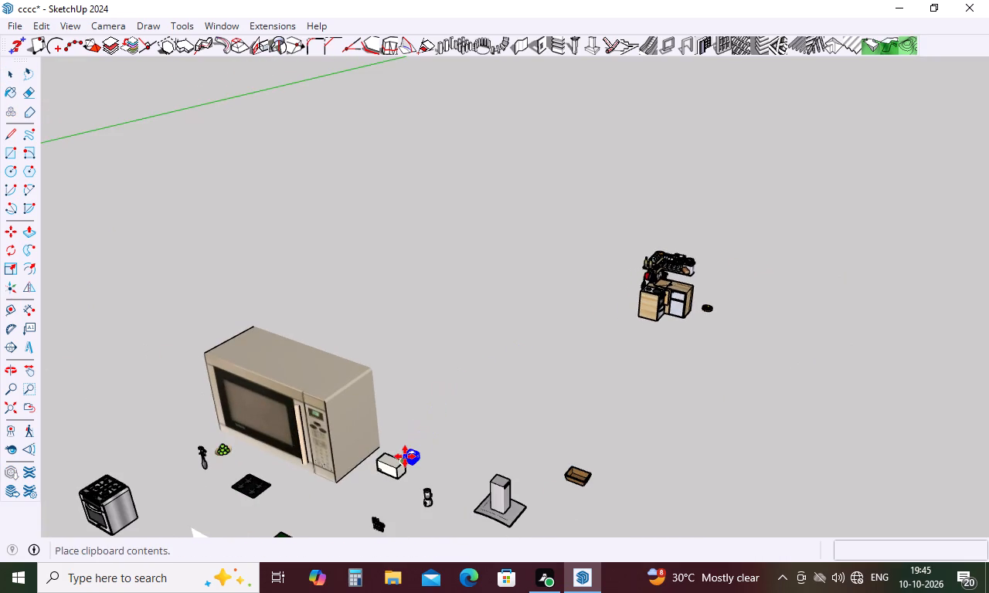
click(410, 456)
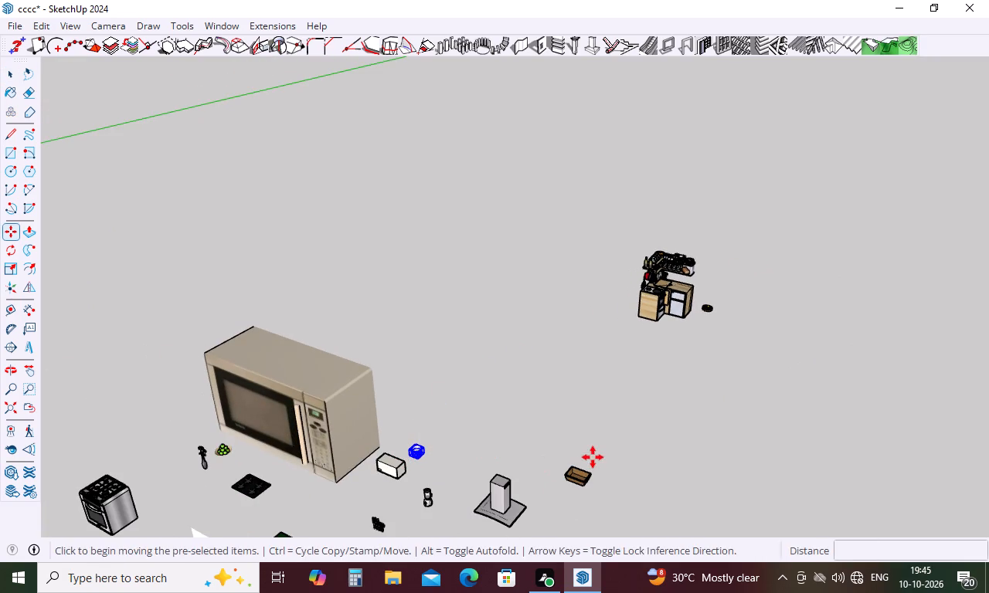
key(space)
click(583, 421)
Examine the wooden corner kitchen unit's shelves and hanging cookware for further accessories worth salvaging.
scroll(588, 372, down, 5)
middle_drag(589, 371, 590, 343)
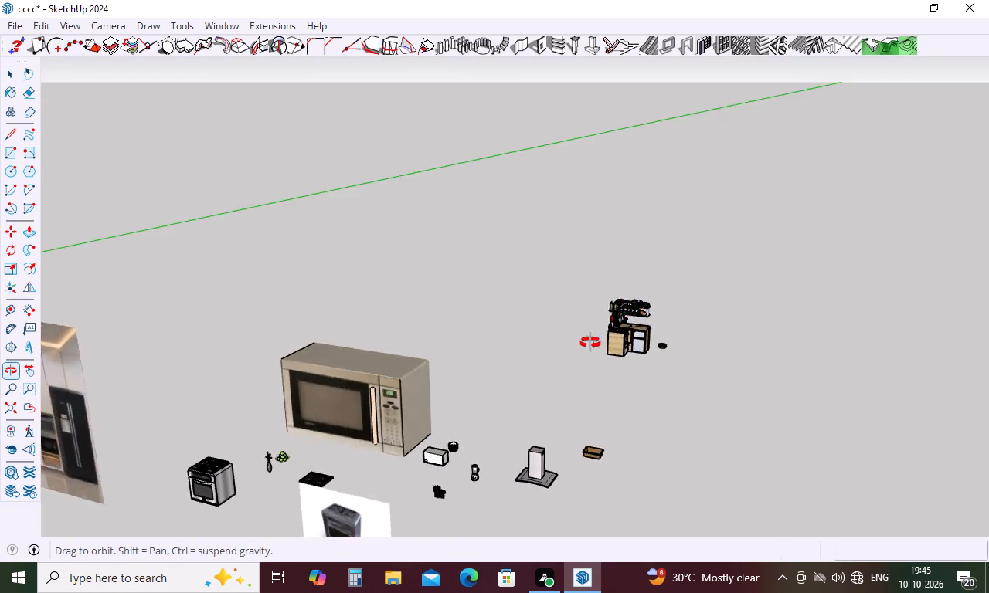
middle_drag(590, 343, 483, 383)
scroll(768, 315, up, 6)
scroll(685, 309, up, 5)
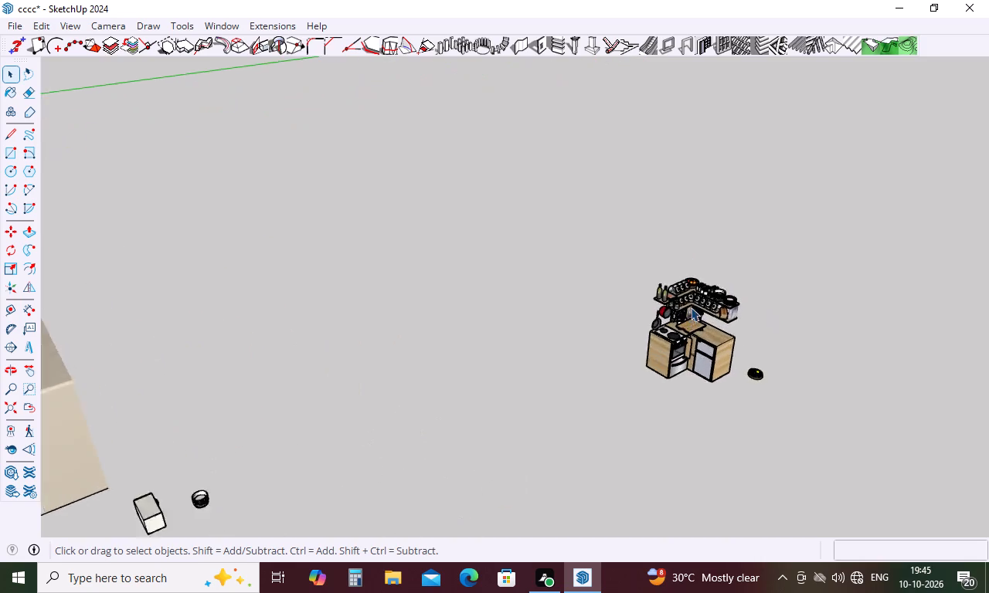
scroll(691, 307, up, 15)
scroll(670, 300, up, 6)
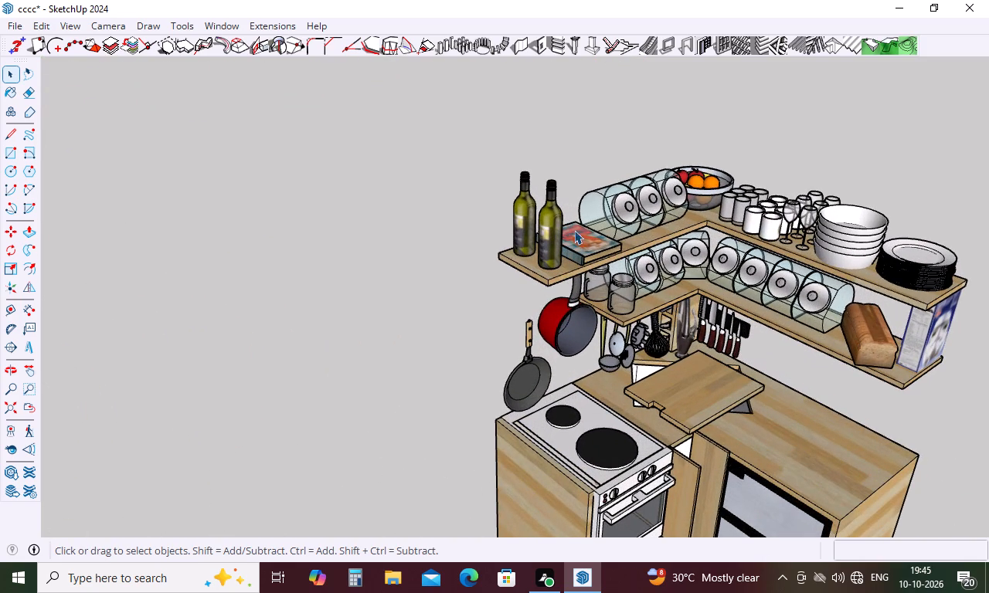
scroll(587, 218, up, 5)
middle_drag(578, 225, 491, 252)
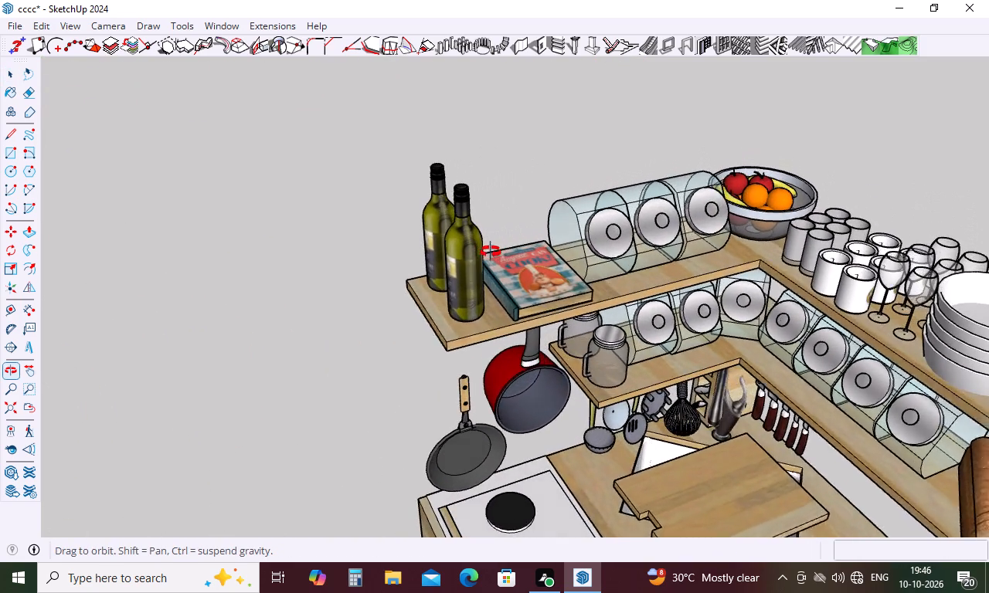
middle_drag(491, 252, 477, 256)
scroll(477, 253, down, 6)
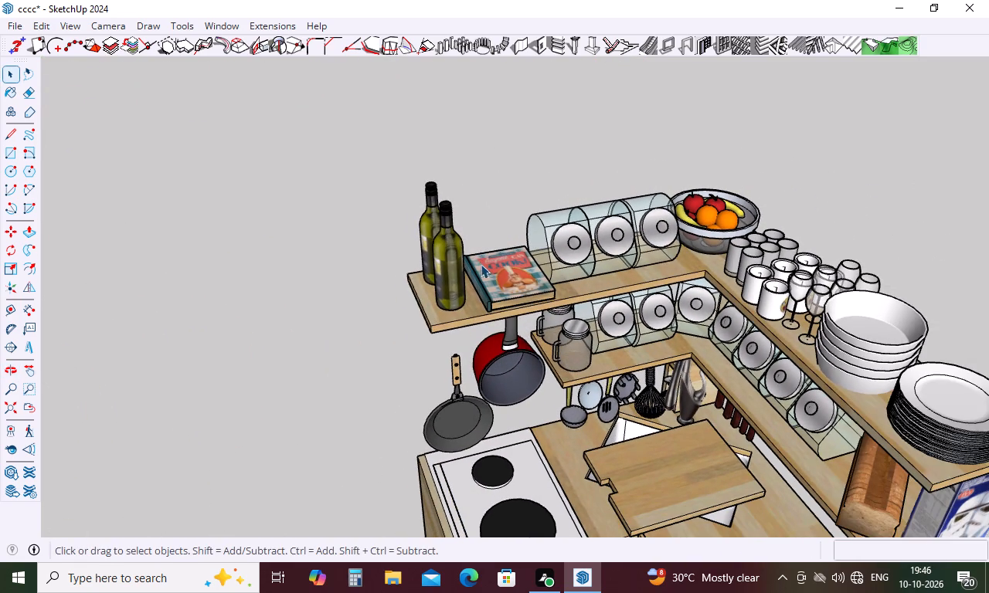
scroll(495, 263, down, 6)
scroll(495, 263, up, 1)
scroll(495, 263, down, 4)
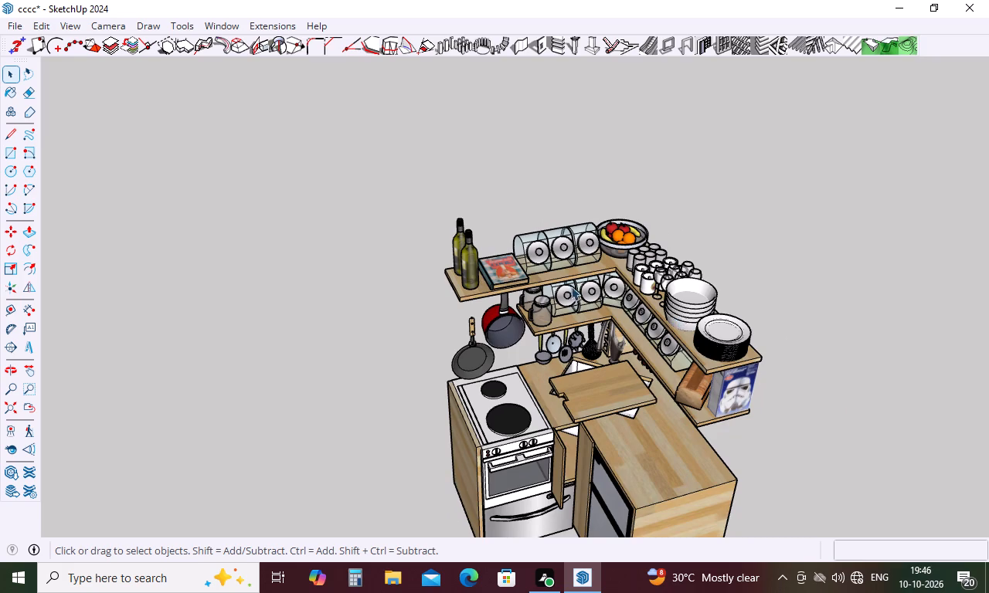
scroll(569, 286, up, 10)
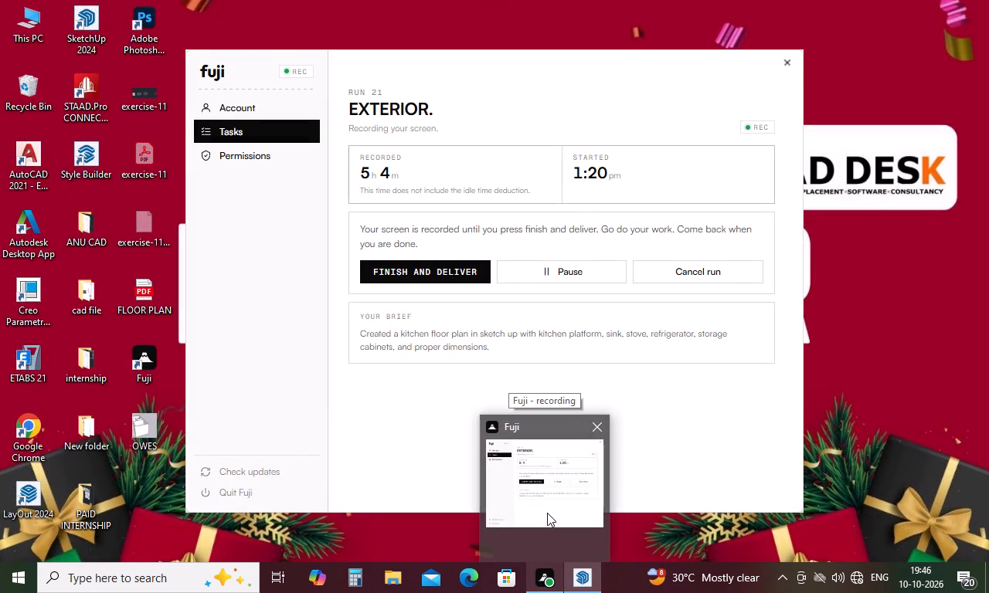
scroll(695, 344, down, 6)
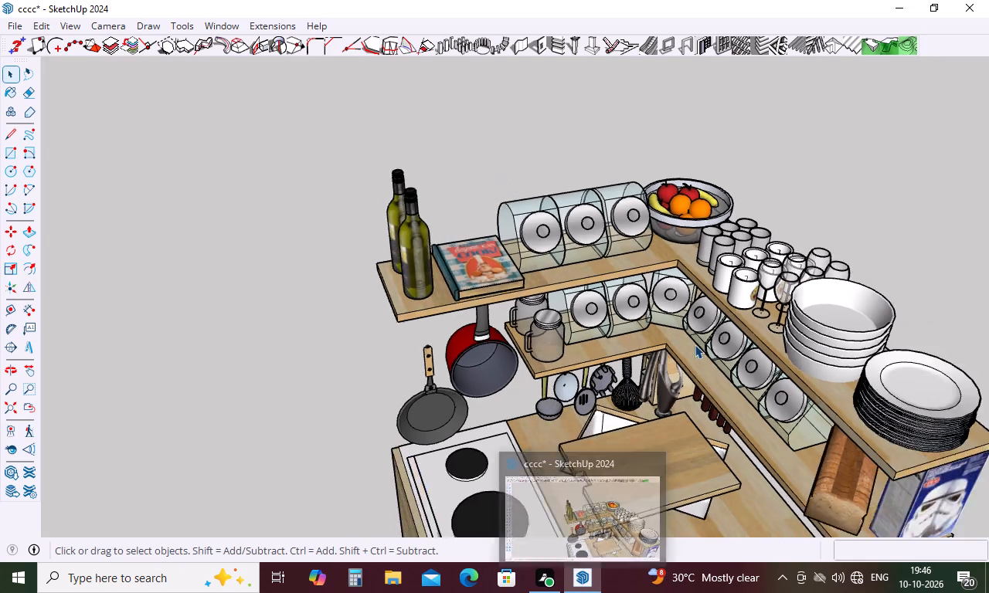
scroll(695, 344, down, 9)
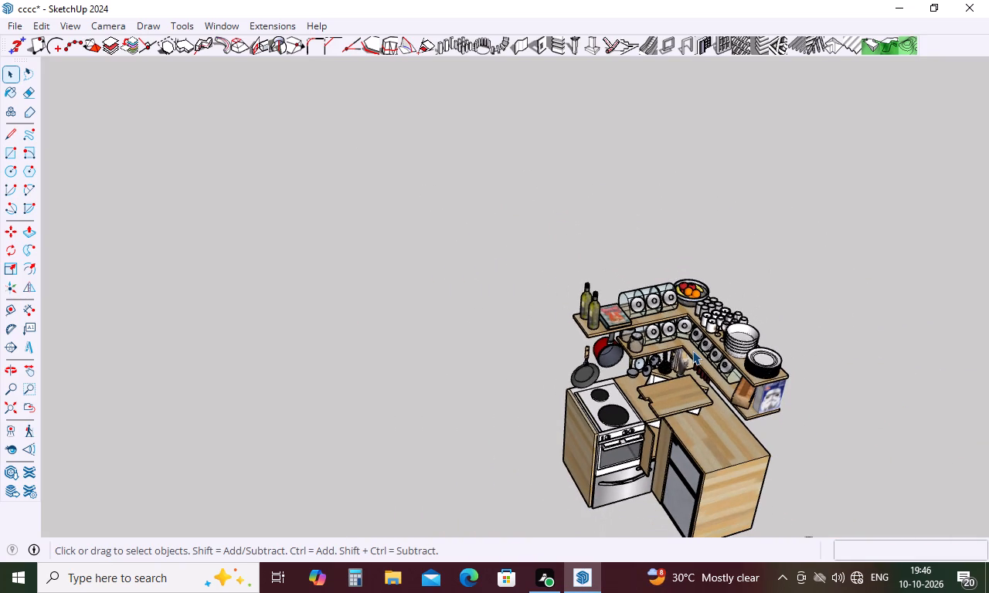
scroll(692, 351, down, 5)
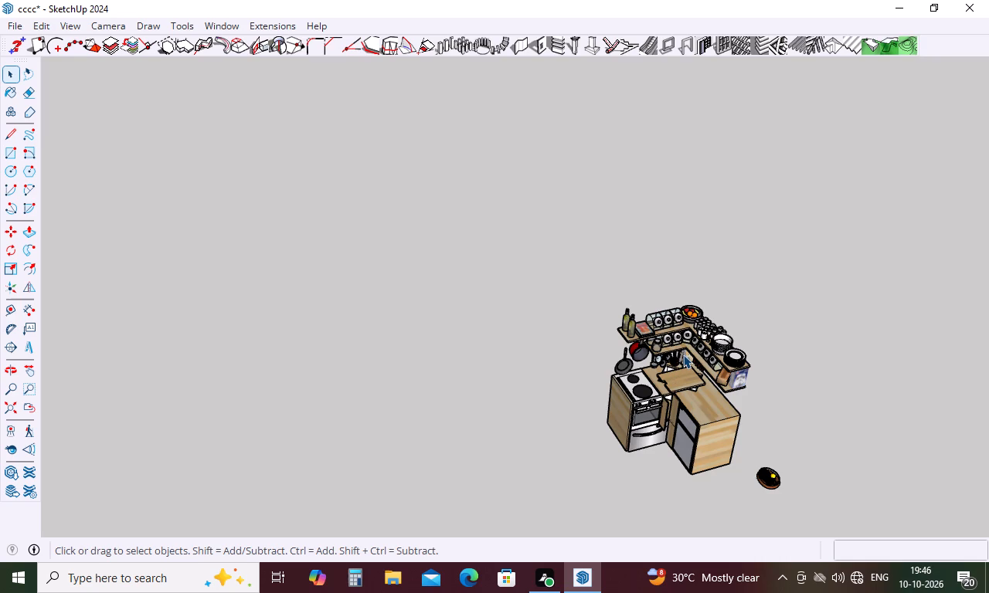
scroll(683, 354, down, 14)
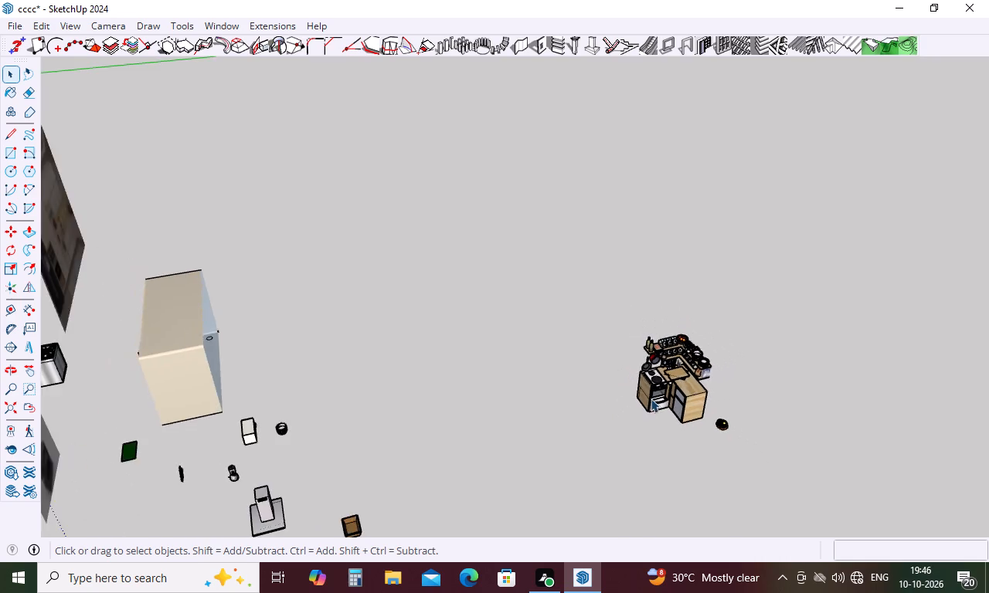
scroll(651, 398, down, 17)
middle_drag(494, 411, 685, 347)
scroll(685, 347, up, 10)
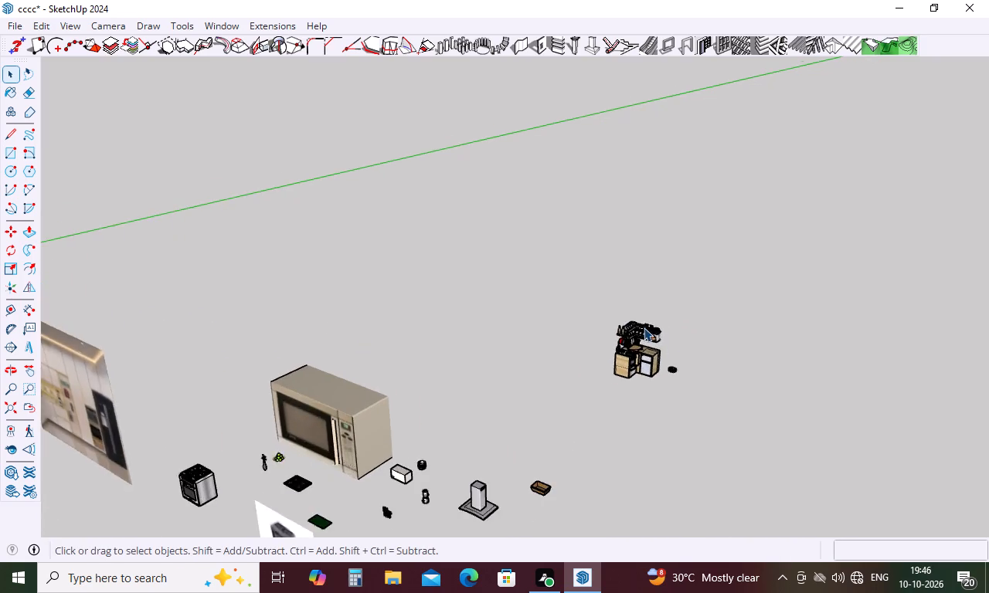
scroll(644, 327, up, 7)
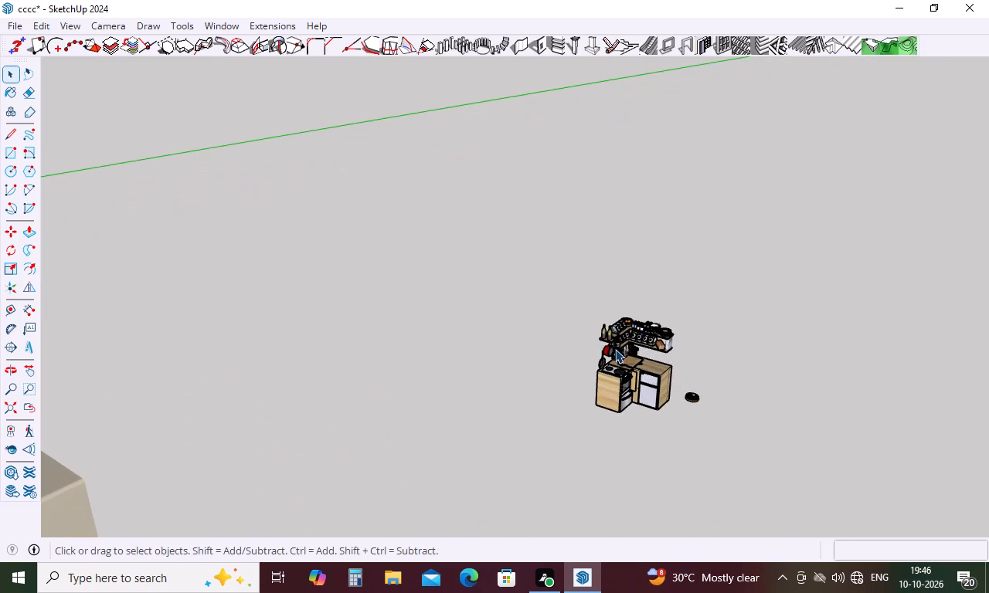
scroll(634, 333, up, 18)
scroll(722, 380, up, 5)
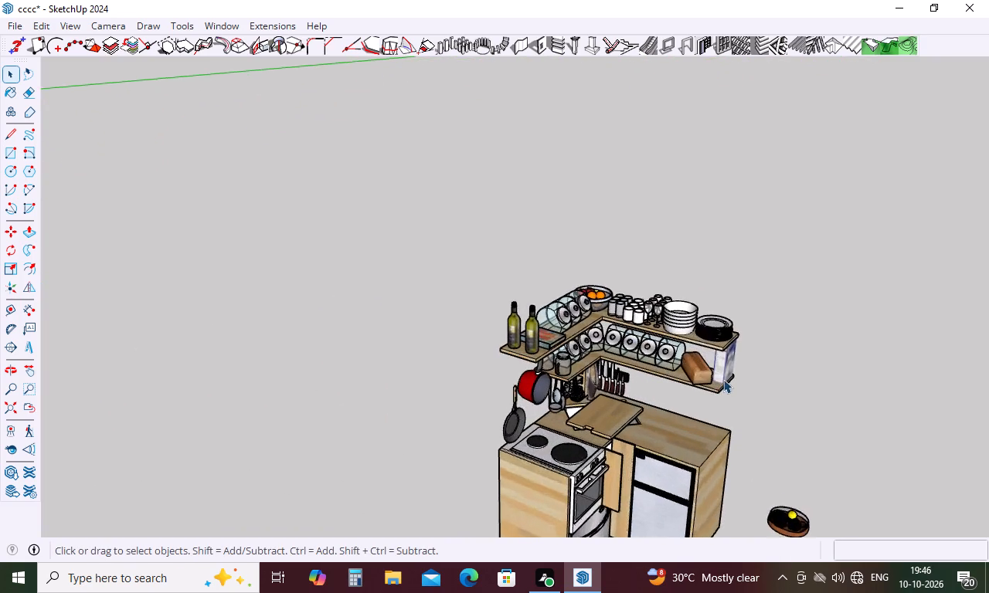
scroll(714, 383, up, 5)
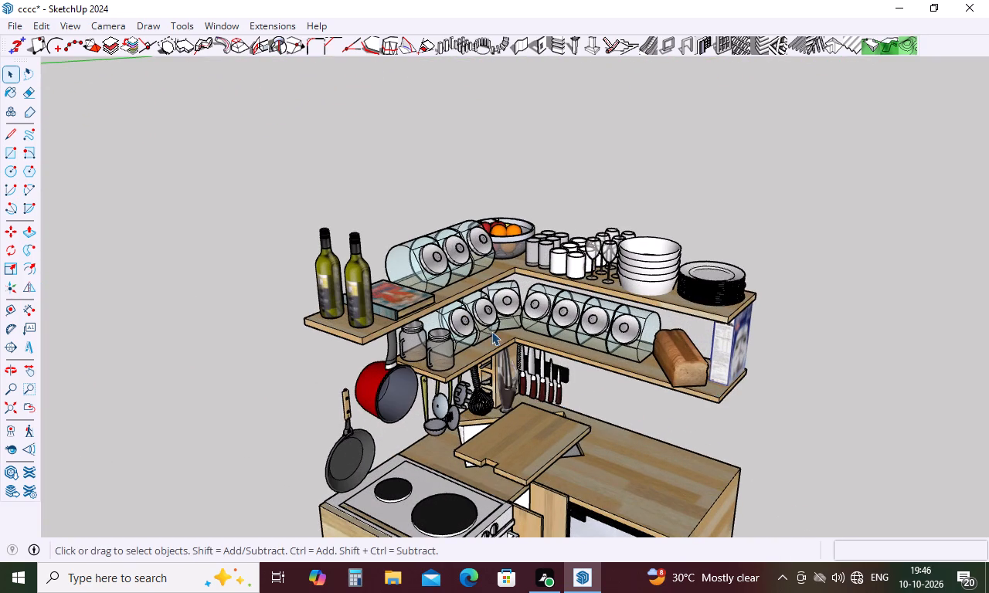
scroll(423, 263, up, 6)
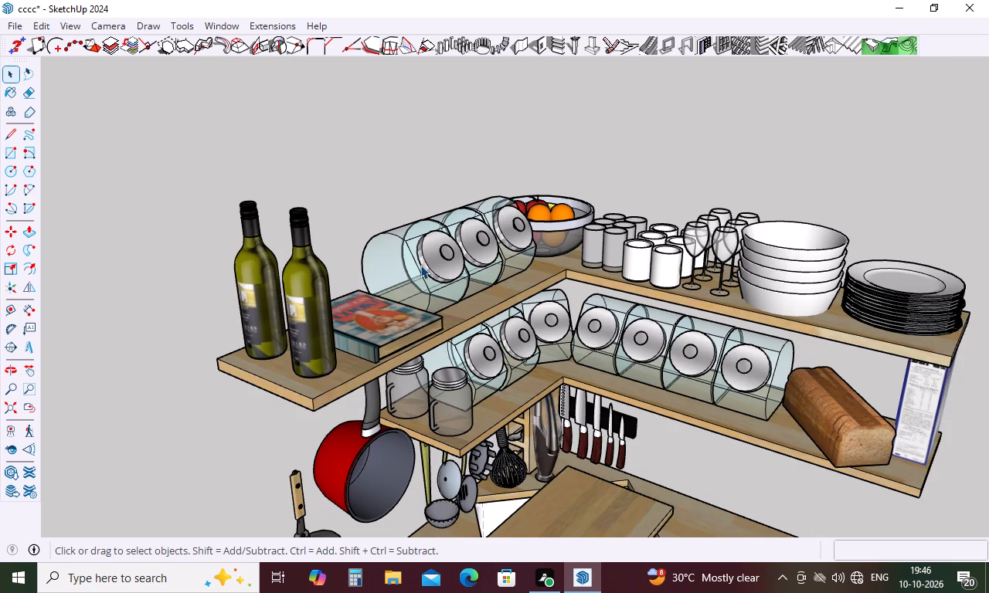
scroll(420, 266, up, 5)
scroll(420, 266, down, 9)
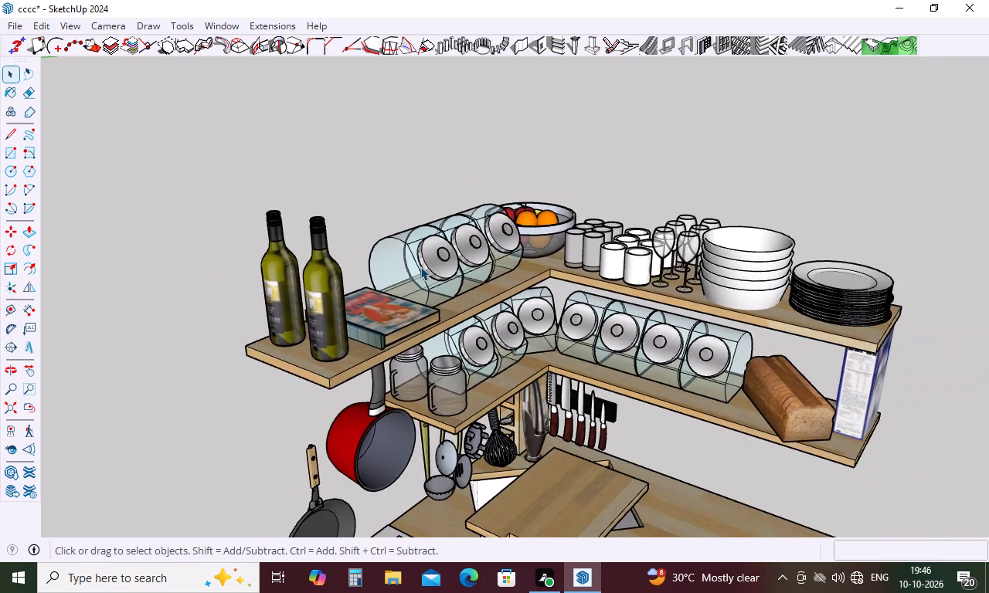
Copy a glass jar from the corner unit's lower shelf and paste it between the blender and the range hood.
middle_drag(420, 266, 682, 307)
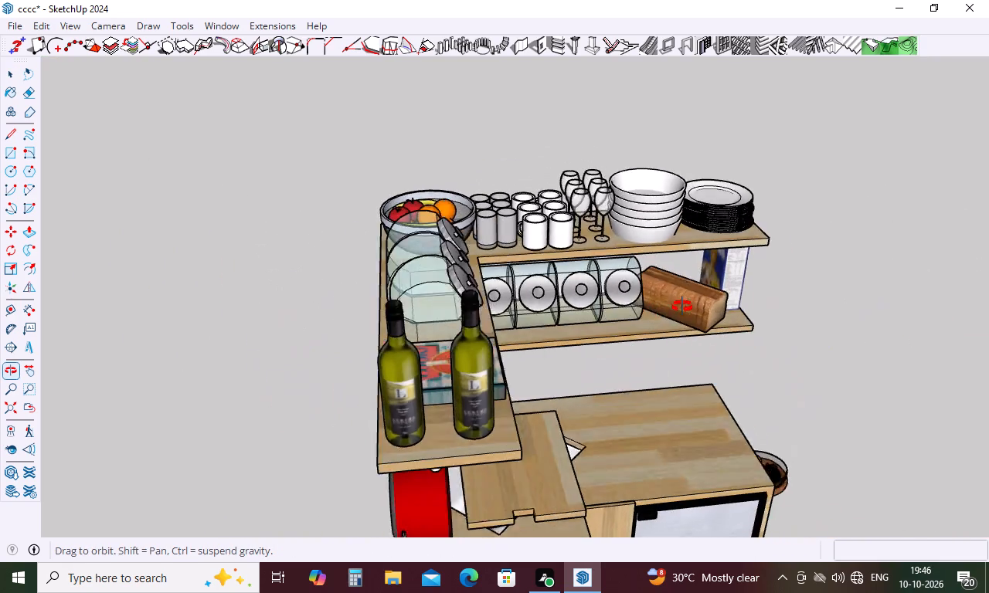
middle_drag(682, 307, 649, 232)
scroll(630, 239, down, 6)
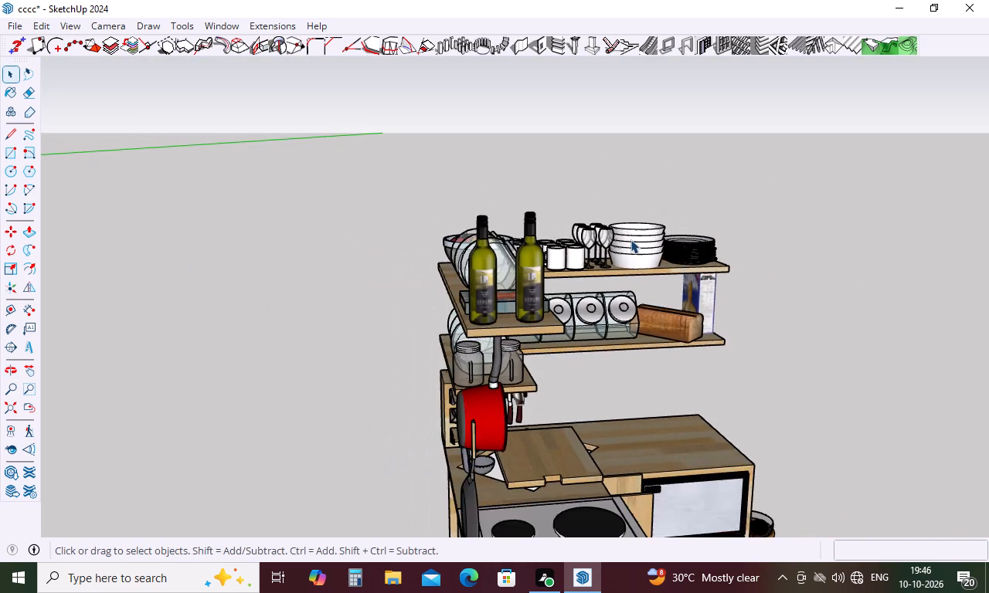
scroll(630, 239, down, 9)
scroll(543, 308, up, 12)
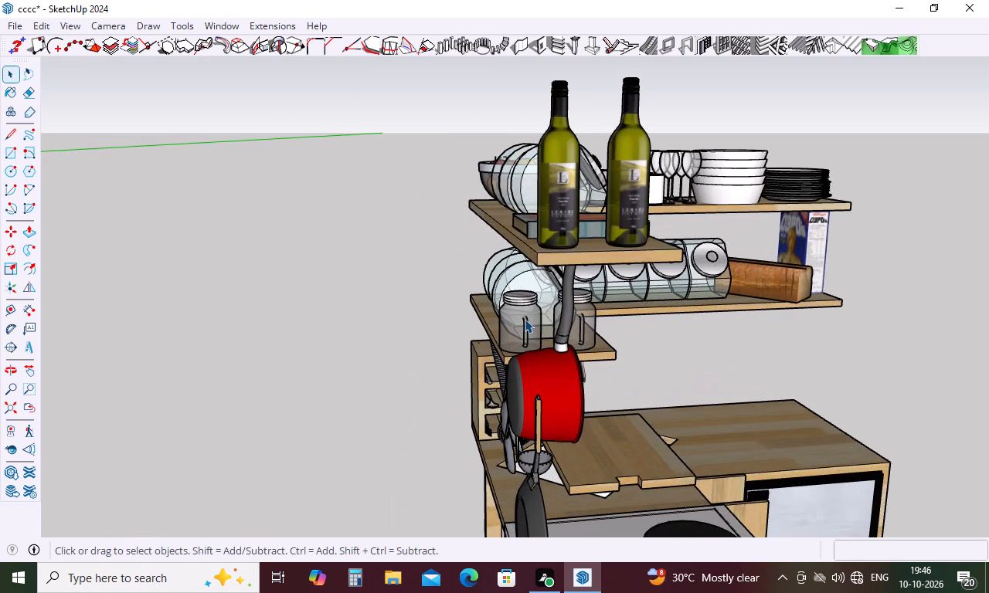
click(524, 319)
double_click(524, 319)
click(524, 319)
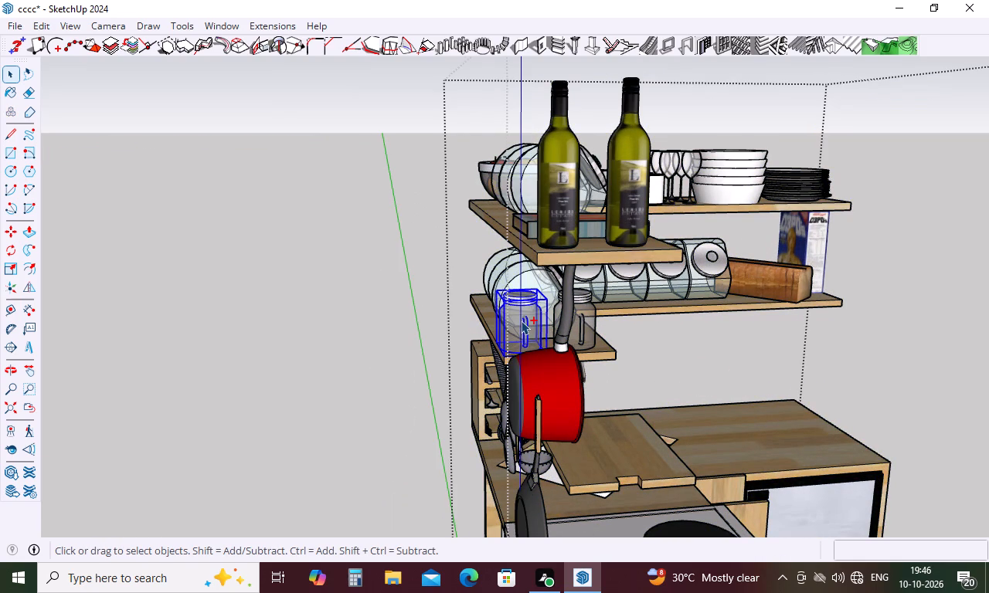
key(ctrl+c)
click(302, 279)
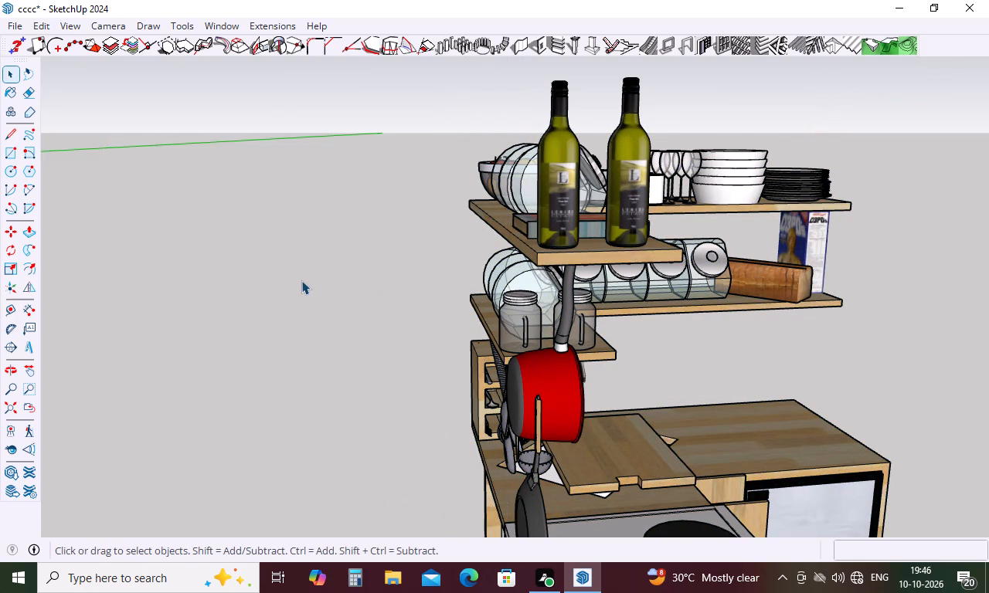
key(ctrl+v)
scroll(331, 254, down, 12)
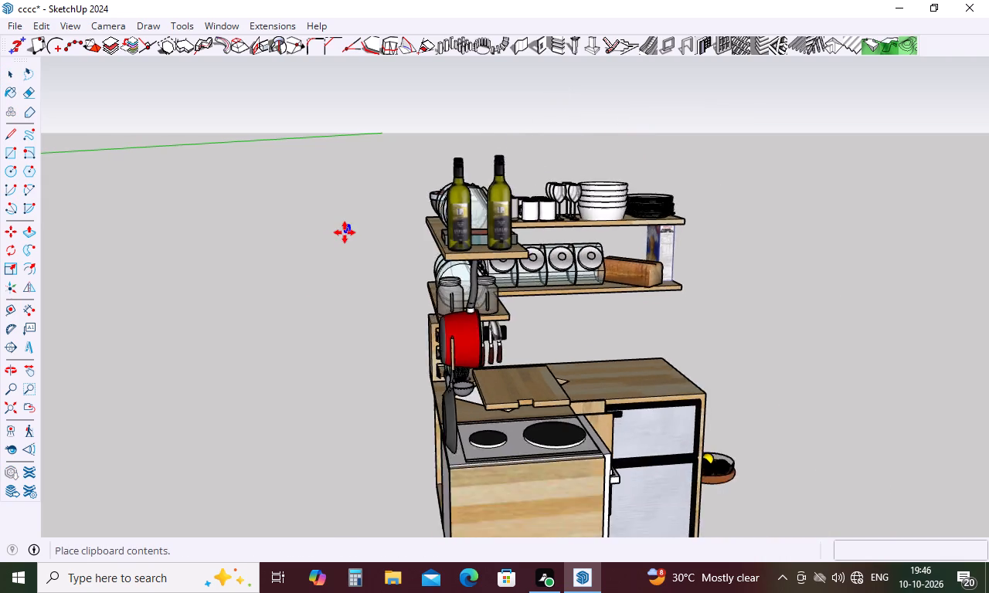
scroll(345, 232, down, 19)
scroll(345, 232, down, 13)
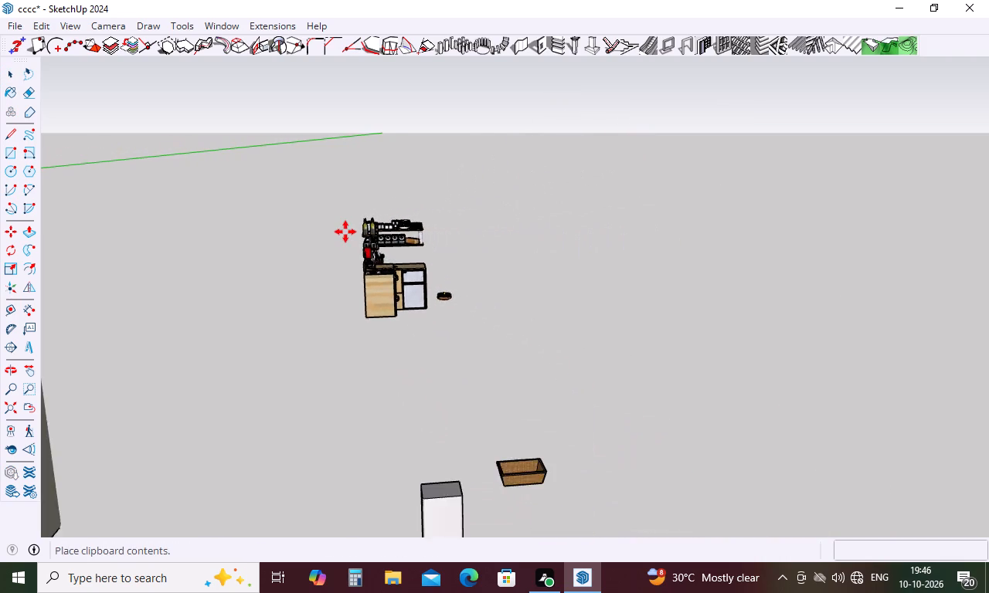
scroll(345, 232, down, 6)
click(338, 464)
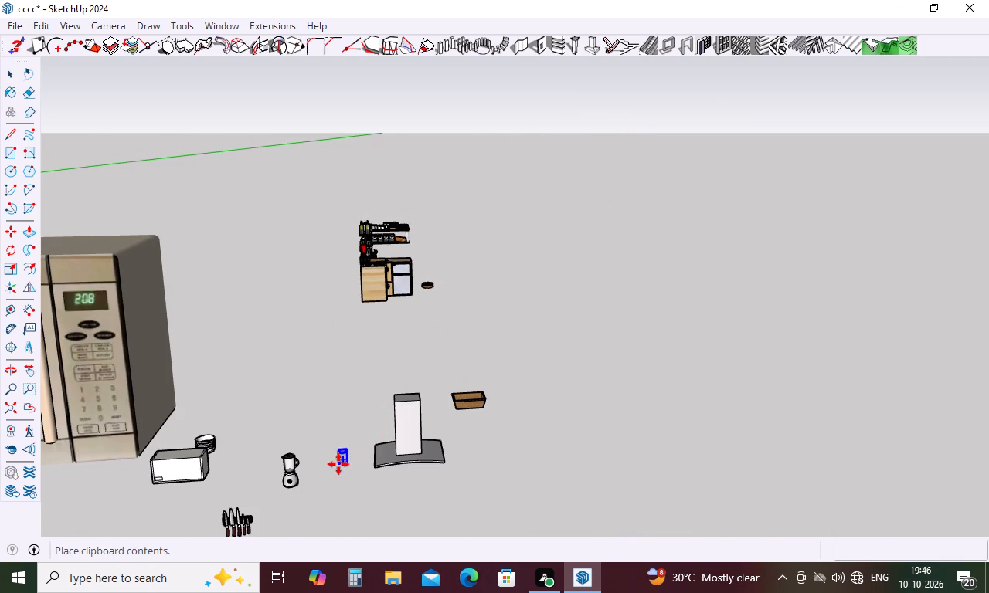
key(space)
click(481, 439)
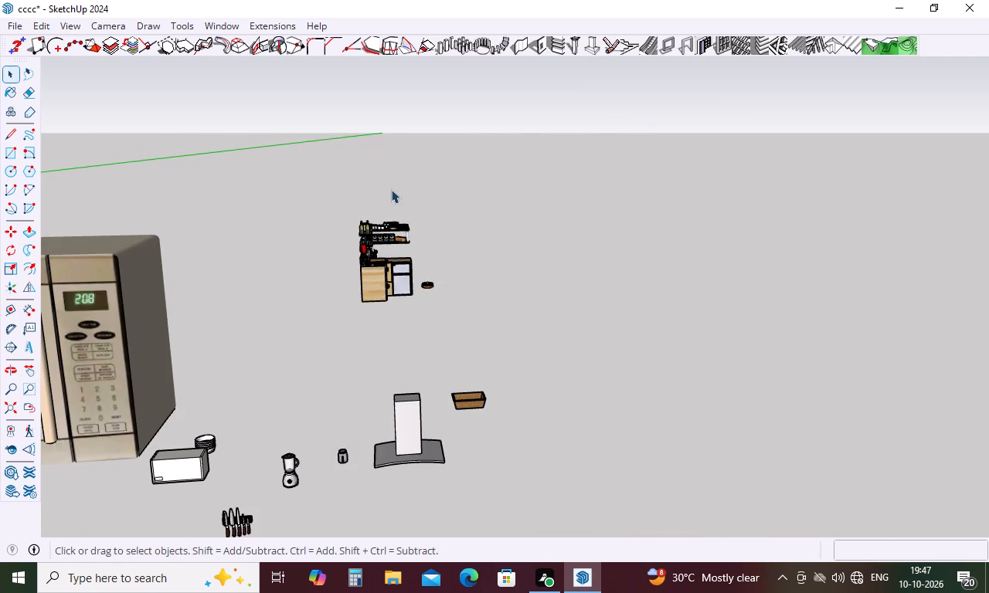
Examine the corner unit's stove, worktop and hanging utensils for further accessories worth salvaging.
scroll(386, 189, up, 7)
middle_drag(396, 237, 205, 380)
scroll(410, 278, up, 12)
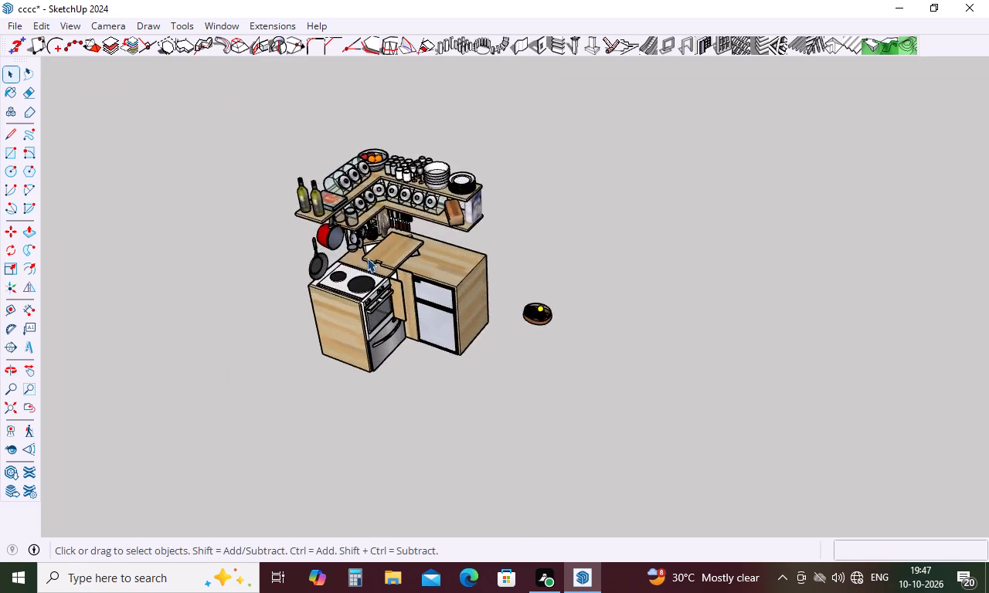
scroll(367, 258, up, 20)
scroll(374, 293, up, 5)
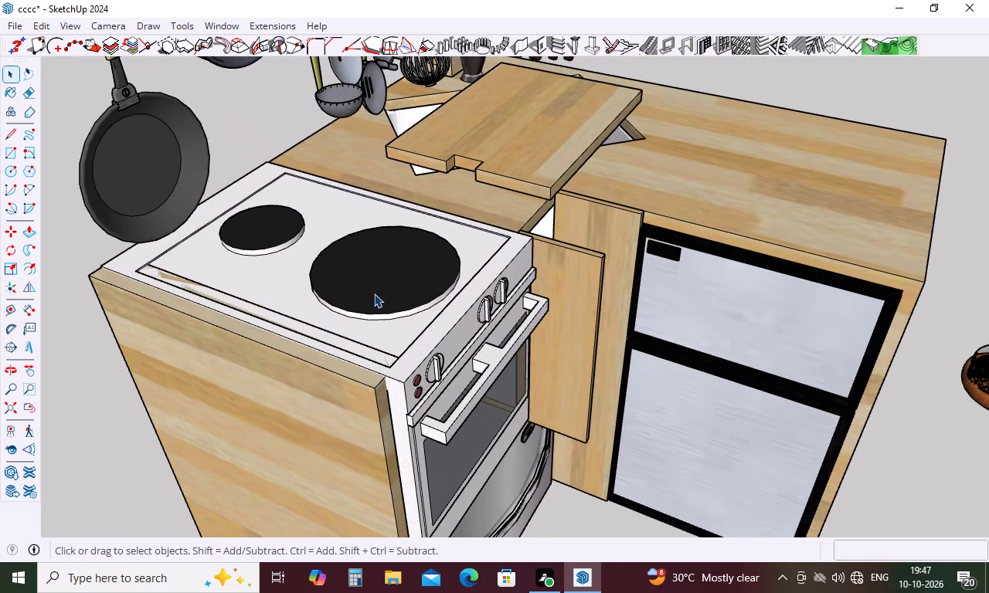
scroll(485, 266, down, 11)
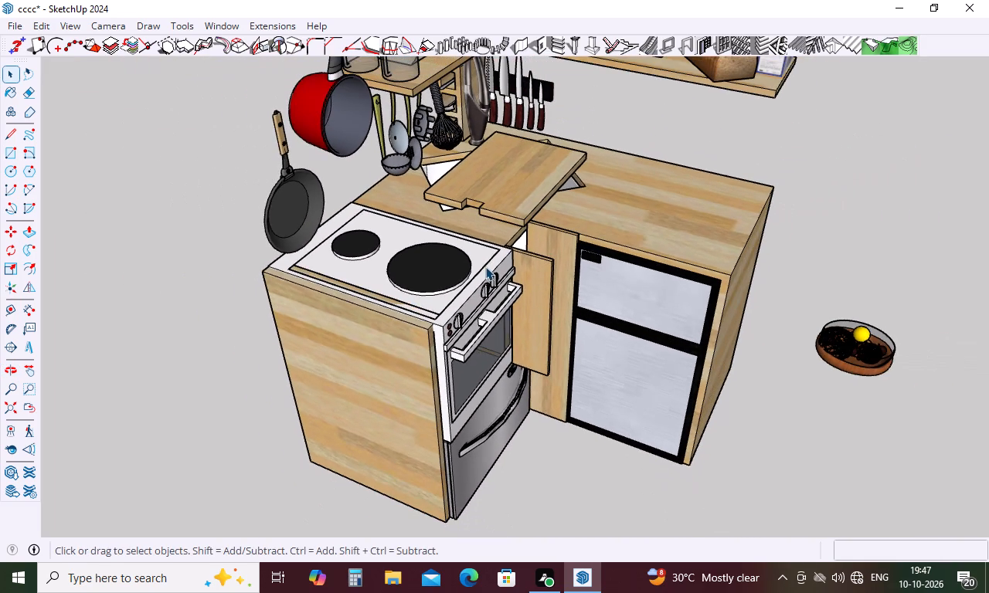
middle_drag(474, 123, 454, 36)
scroll(403, 131, down, 5)
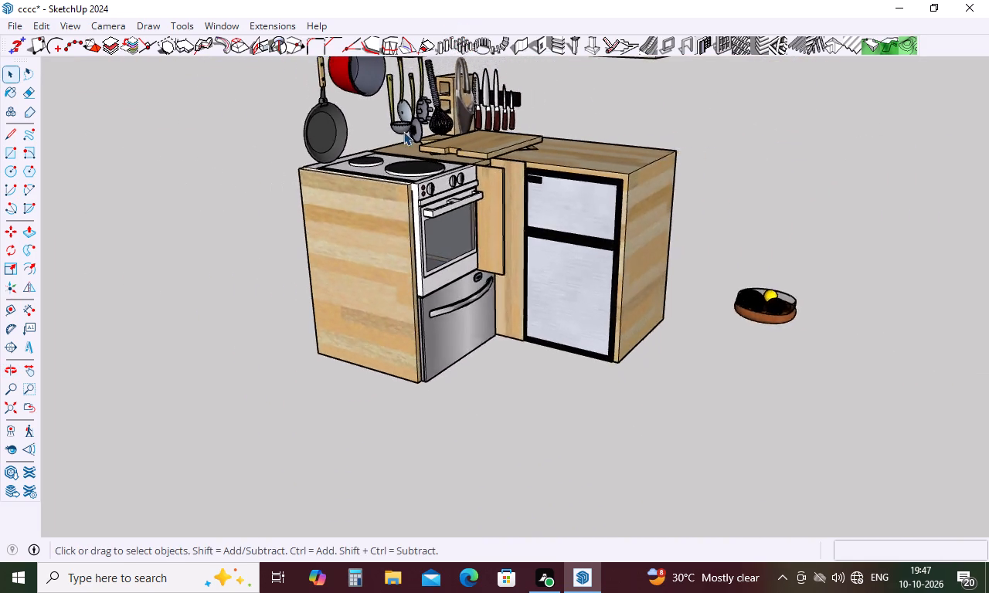
scroll(402, 133, down, 5)
scroll(451, 69, up, 18)
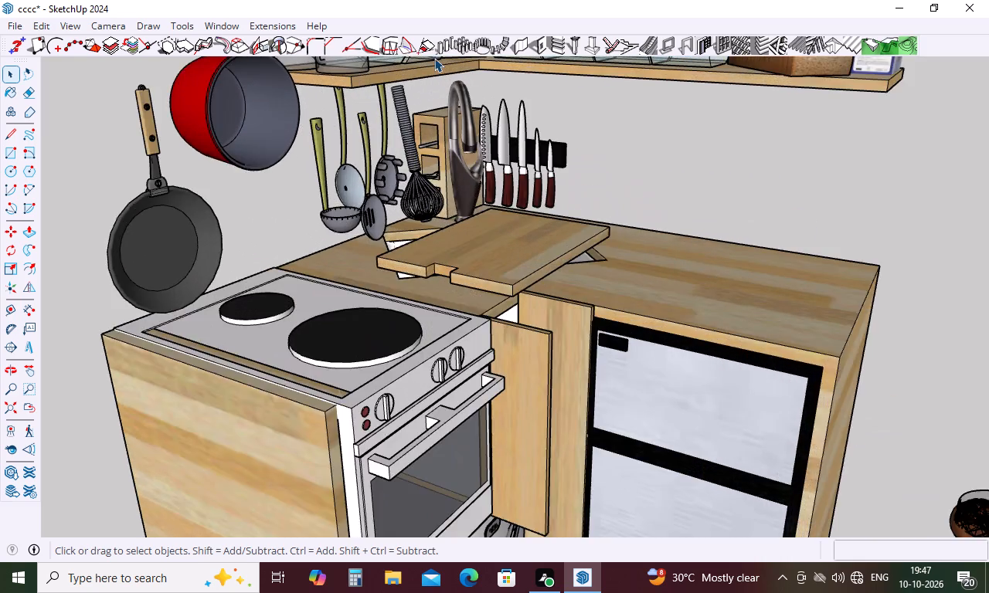
scroll(434, 58, up, 11)
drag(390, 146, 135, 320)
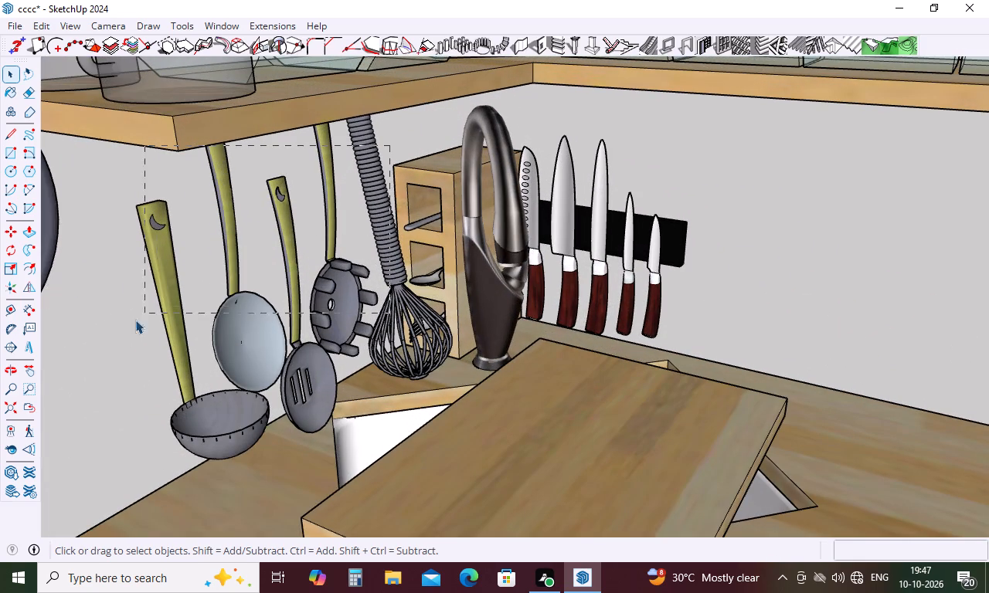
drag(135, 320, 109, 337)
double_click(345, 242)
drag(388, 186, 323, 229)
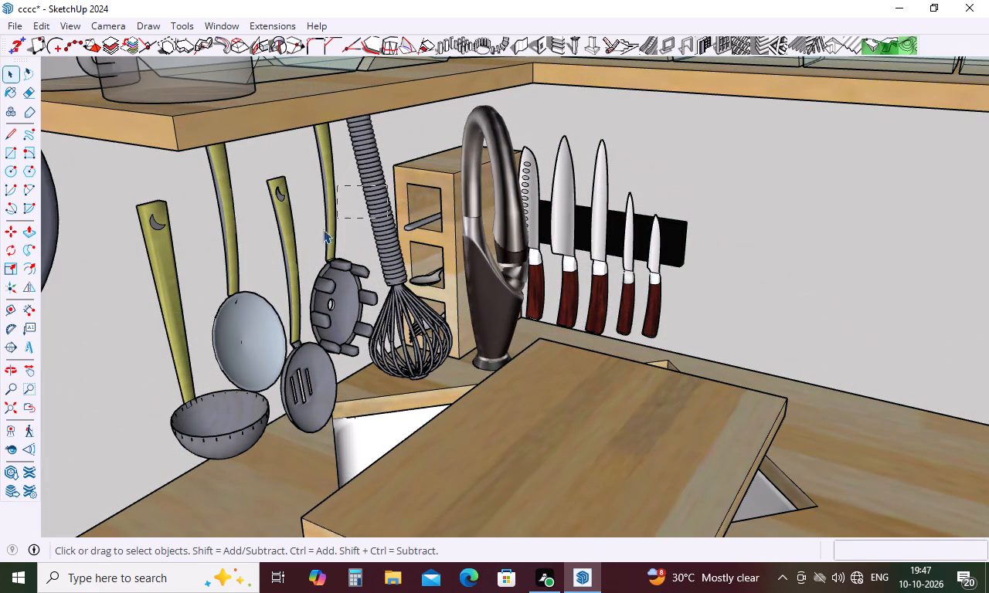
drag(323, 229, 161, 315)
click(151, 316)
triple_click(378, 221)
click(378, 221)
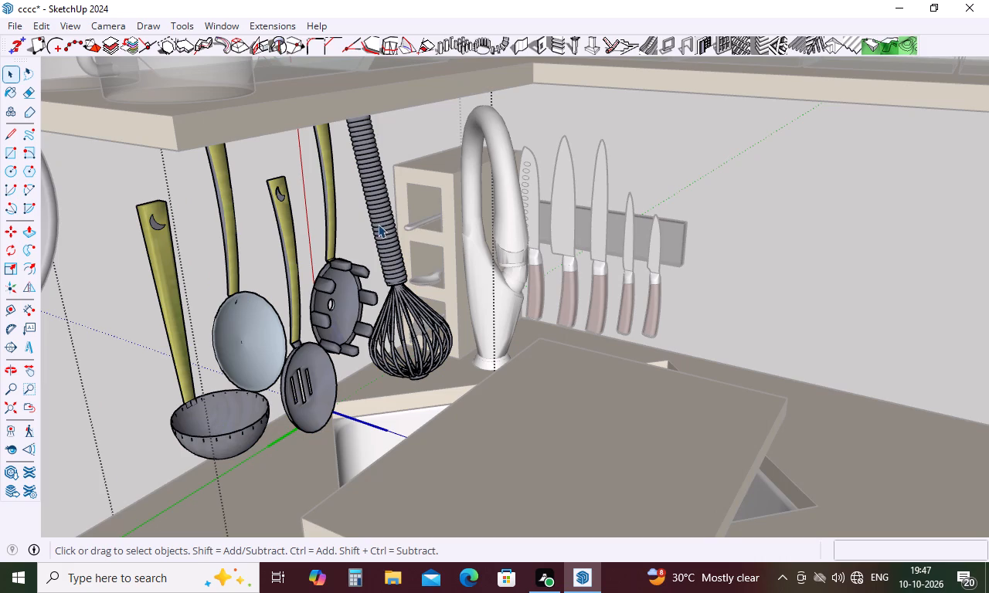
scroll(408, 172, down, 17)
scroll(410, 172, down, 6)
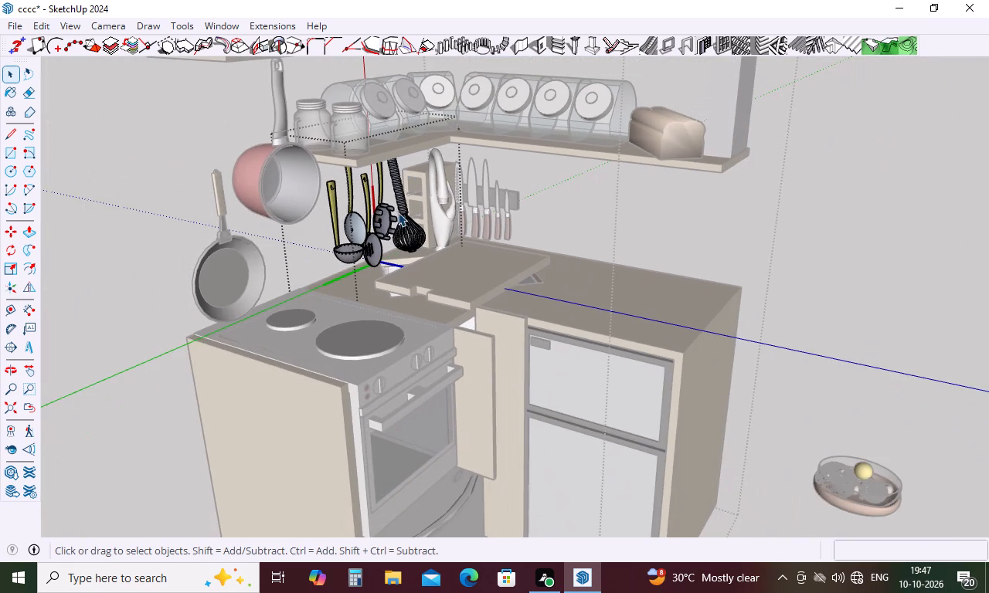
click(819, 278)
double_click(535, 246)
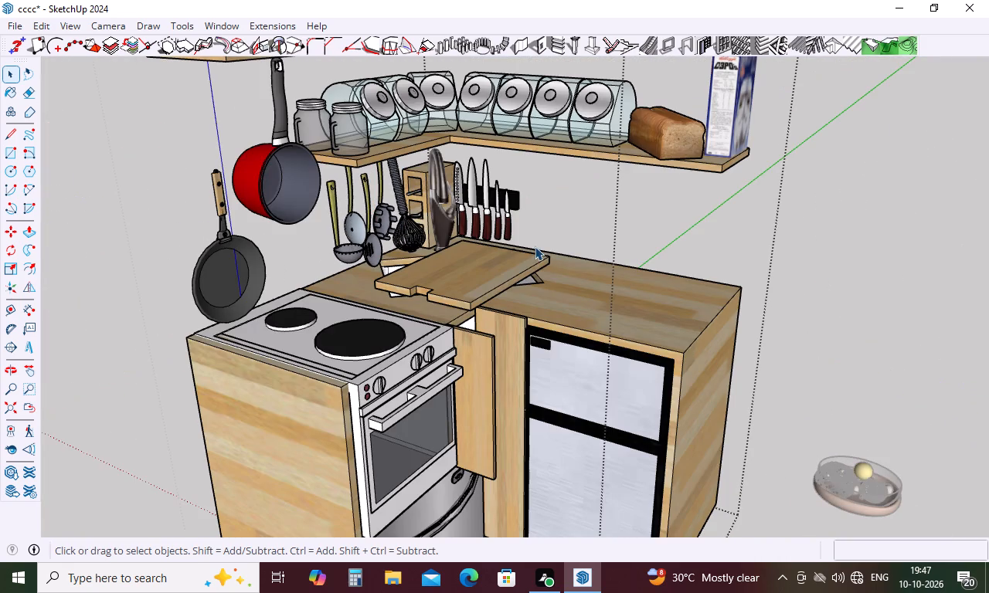
Copy the set of hanging cooking utensils from the corner unit and paste it between the range hood and the wooden tray.
click(407, 204)
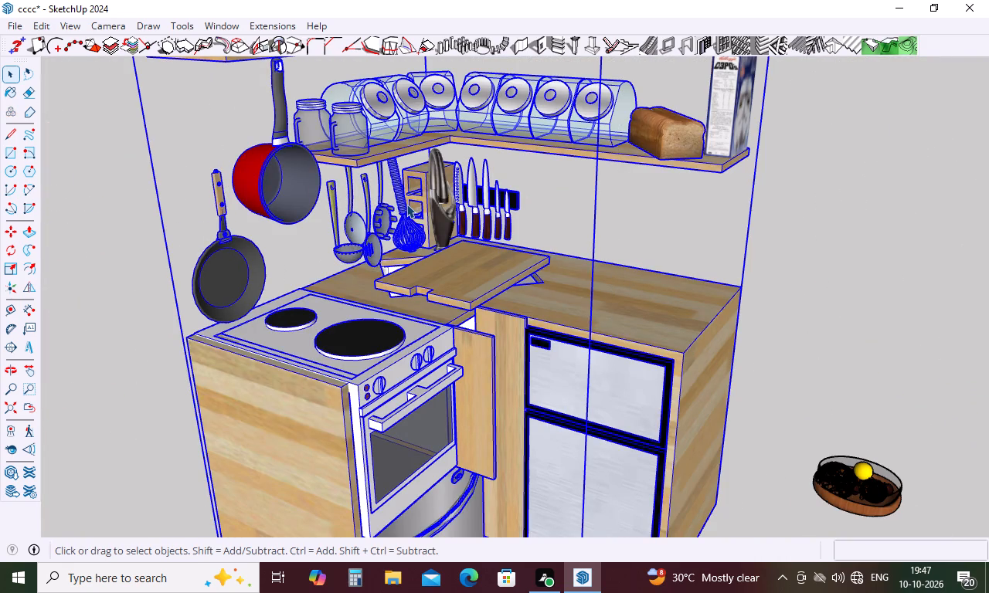
double_click(406, 204)
click(399, 208)
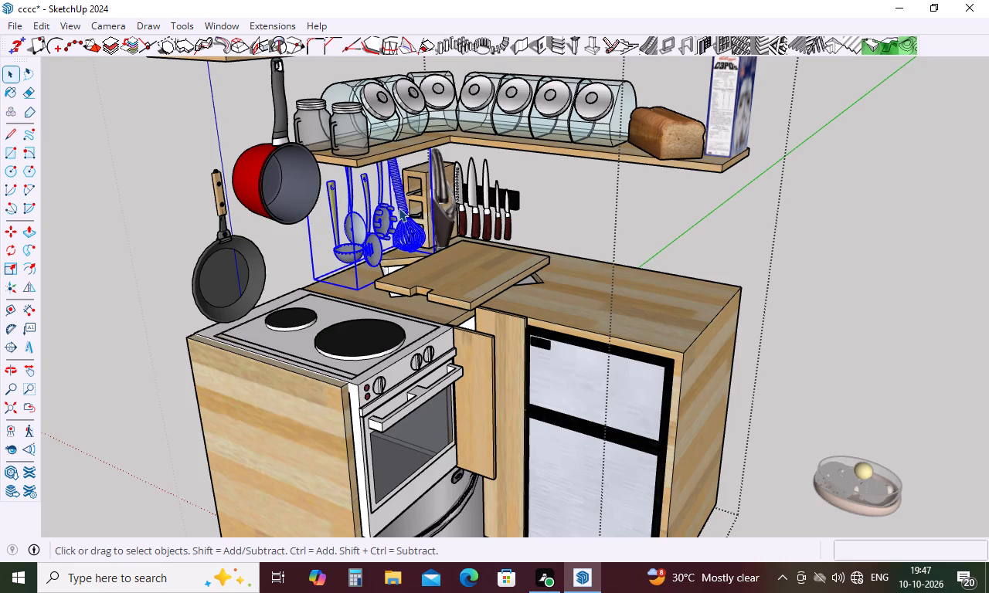
key(ctrl+c)
scroll(372, 225, down, 6)
click(143, 280)
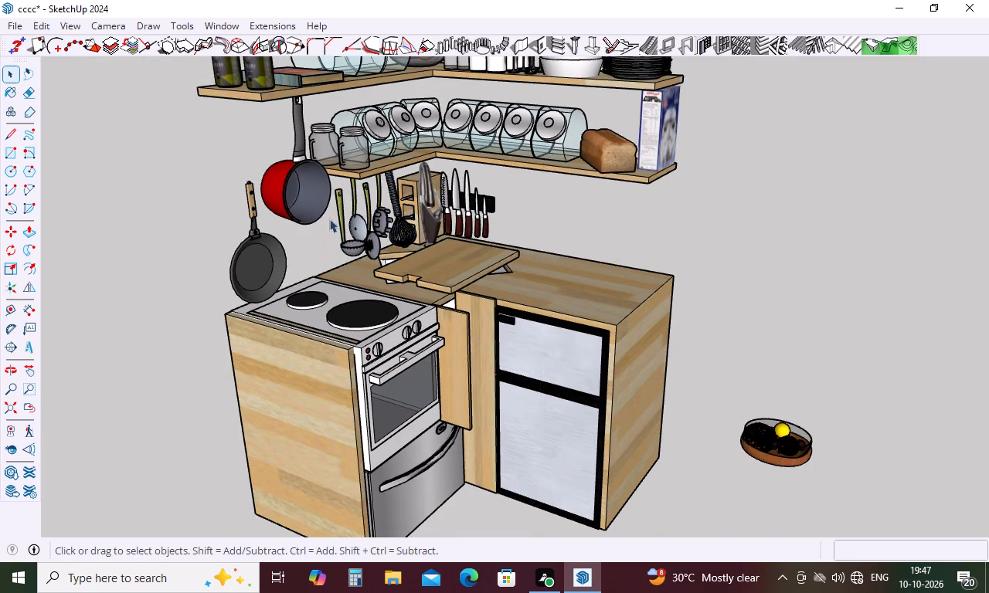
scroll(363, 210, down, 5)
key(ctrl+v)
scroll(363, 210, down, 12)
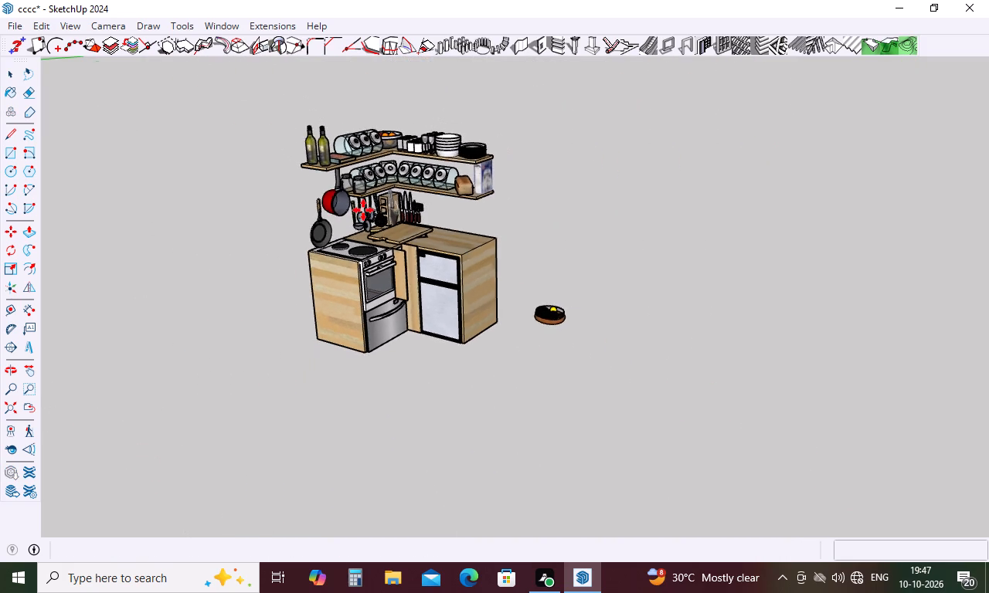
scroll(363, 210, down, 20)
scroll(363, 210, down, 10)
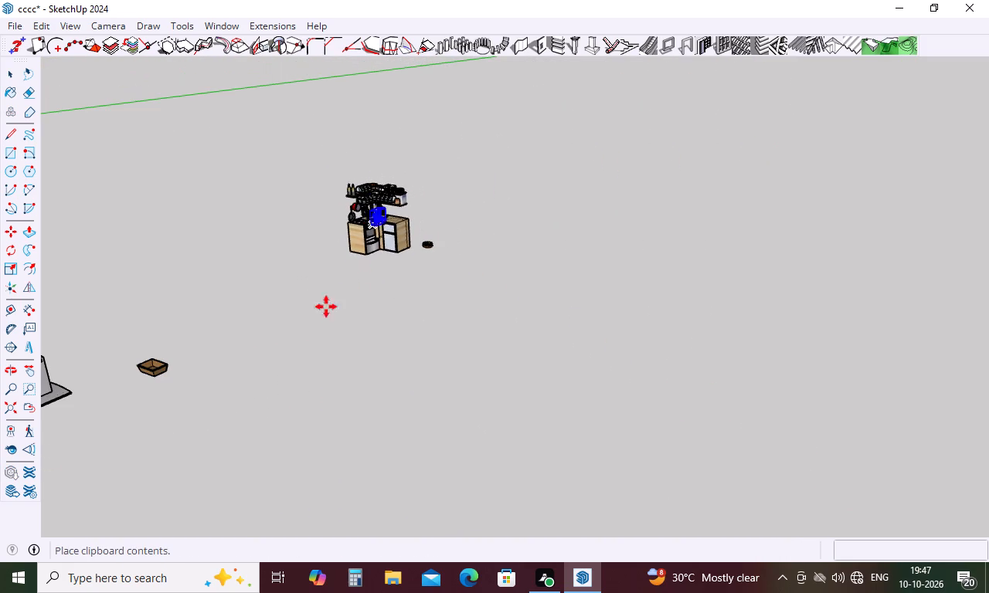
click(100, 395)
key(space)
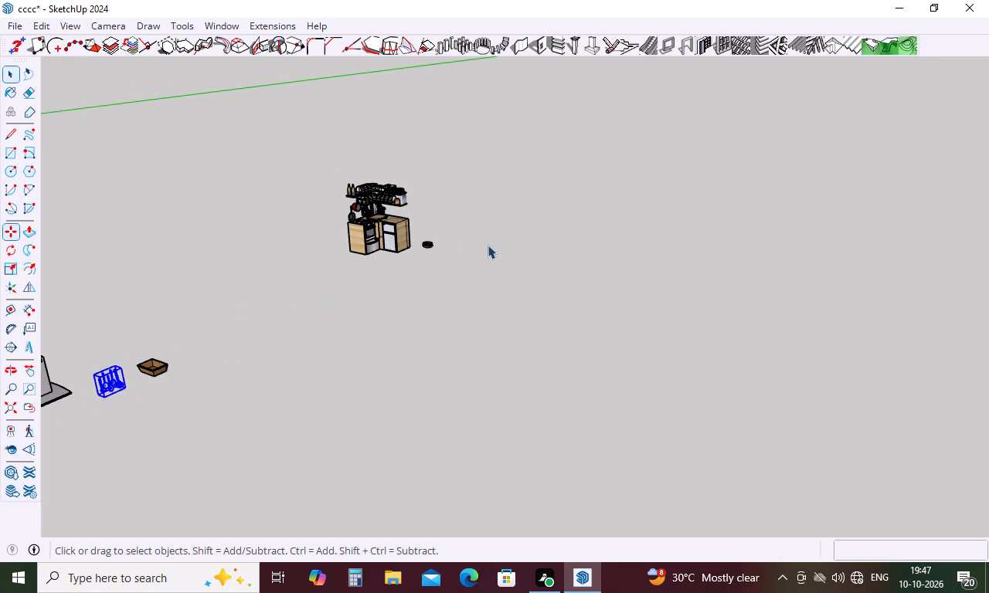
click(477, 255)
Delete the remaining wooden corner kitchen unit with everything left on its shelves.
scroll(377, 186, up, 19)
scroll(392, 190, up, 4)
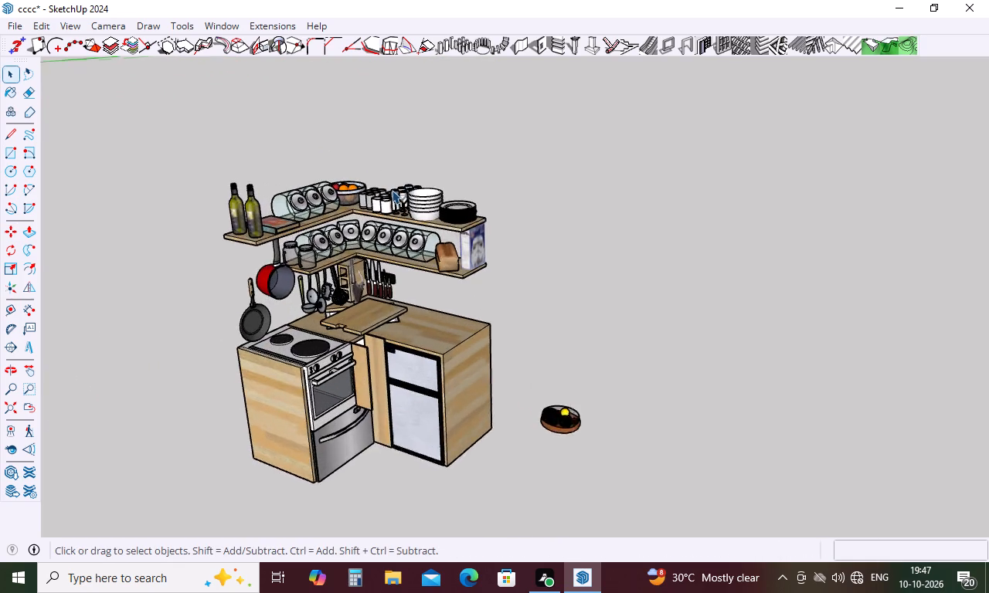
scroll(392, 190, up, 2)
drag(578, 232, 522, 300)
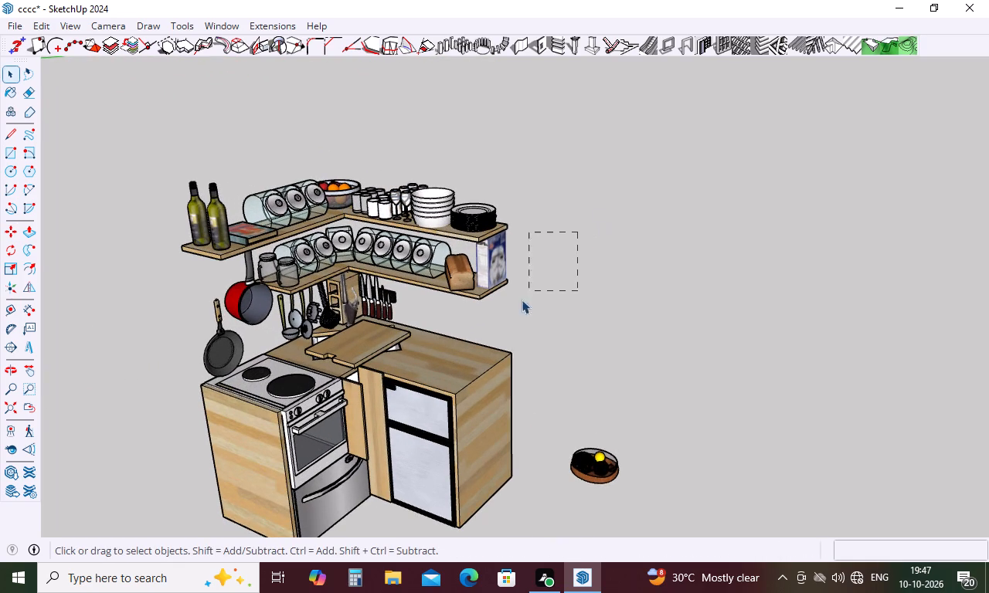
drag(522, 300, 144, 338)
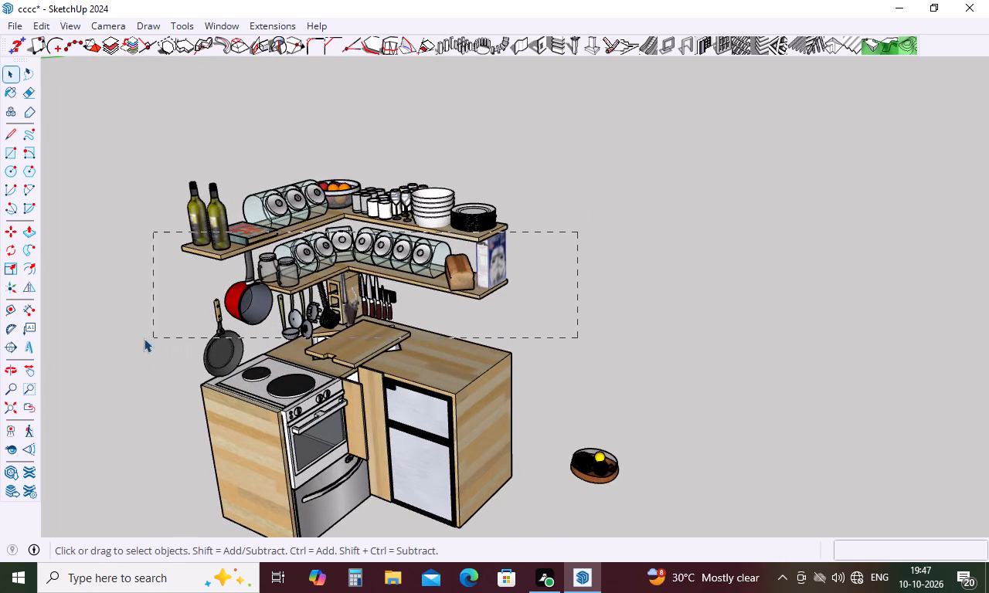
drag(144, 338, 126, 338)
key(Delete)
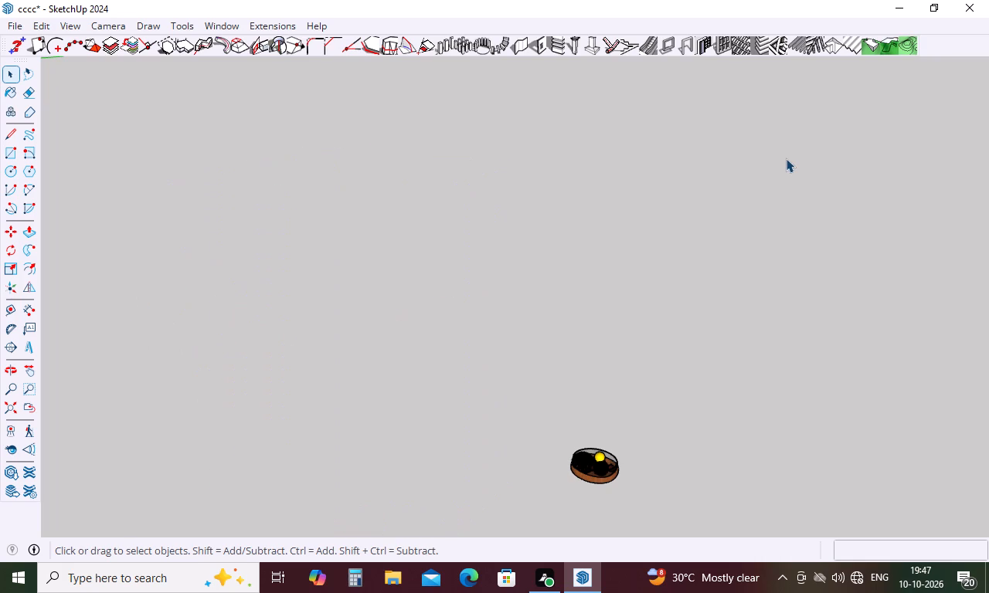
Examine the salvaged appliances and accessories from several sides, alongside the kitchen reference photos.
scroll(726, 303, down, 20)
scroll(733, 283, down, 6)
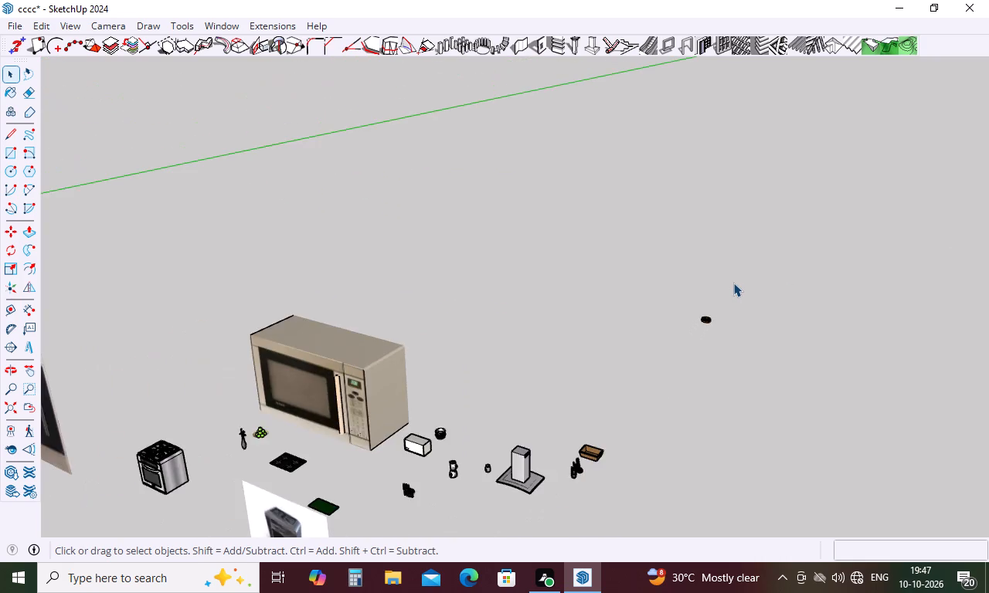
scroll(733, 283, down, 5)
scroll(628, 432, up, 6)
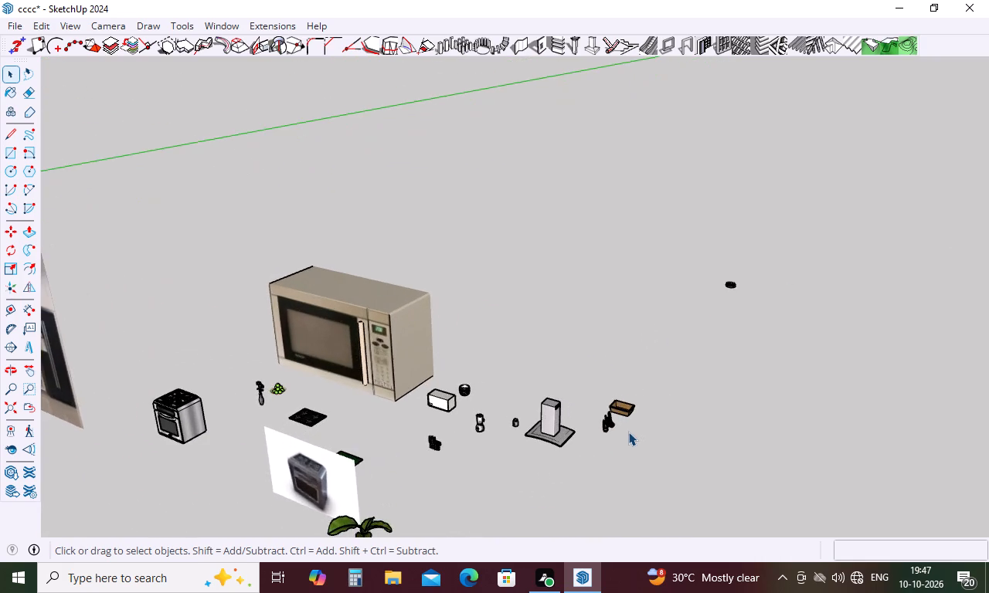
scroll(628, 432, down, 7)
scroll(567, 404, down, 7)
middle_drag(567, 404, 567, 400)
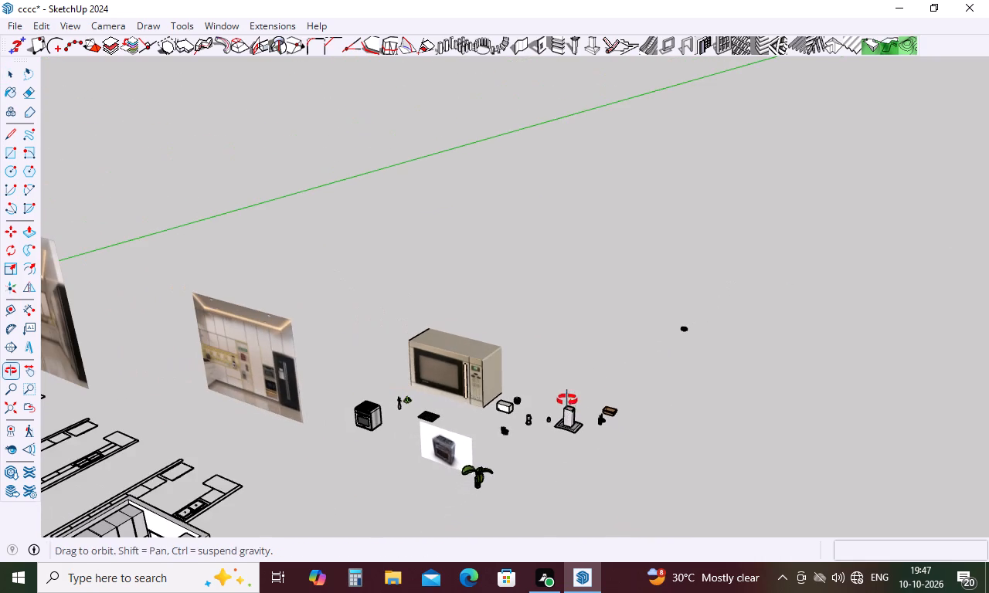
middle_drag(567, 400, 784, 354)
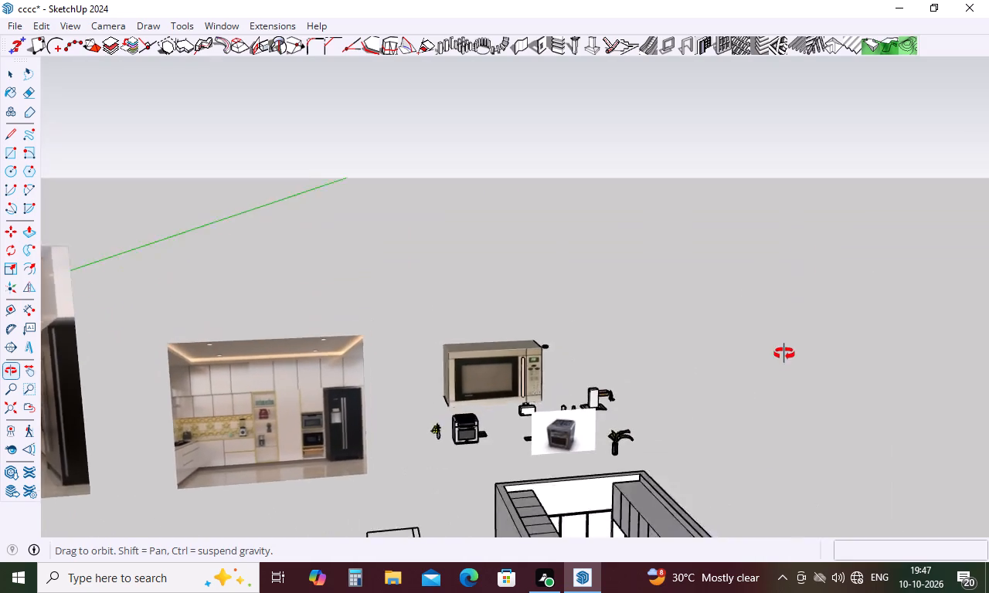
middle_drag(784, 354, 695, 415)
scroll(593, 412, up, 7)
scroll(528, 423, up, 6)
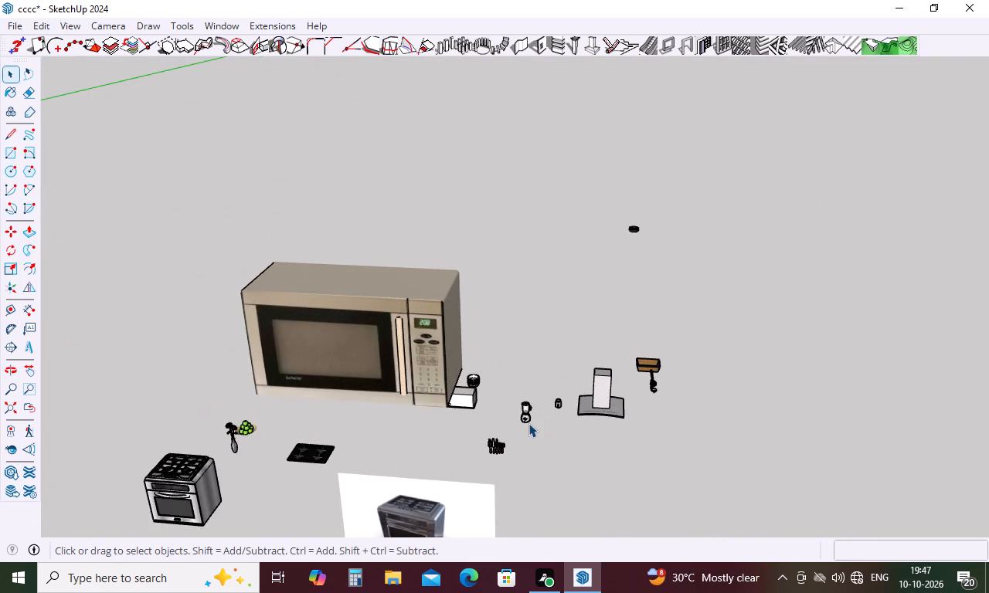
scroll(254, 412, up, 17)
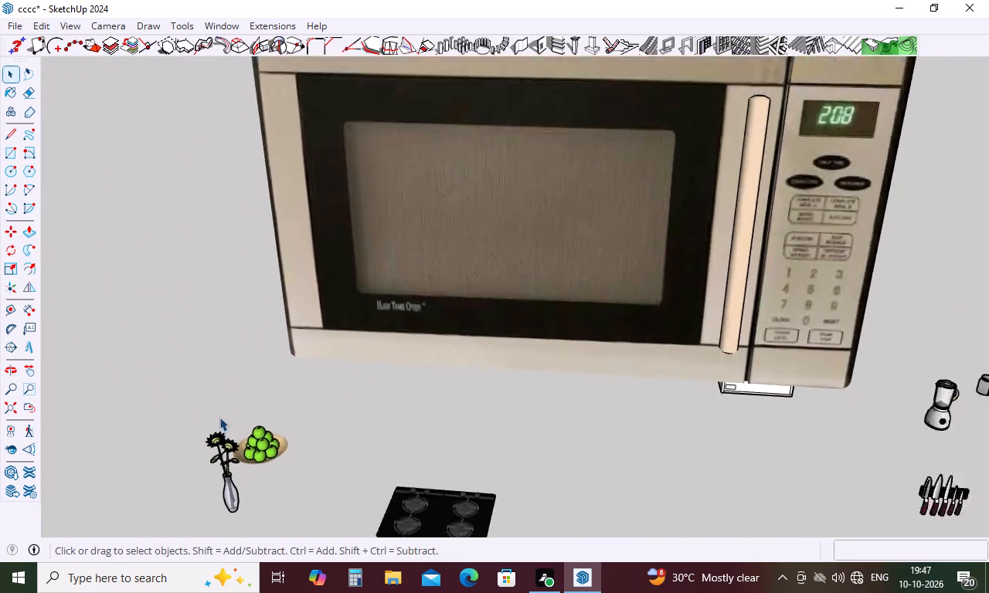
scroll(219, 417, up, 9)
scroll(311, 380, down, 14)
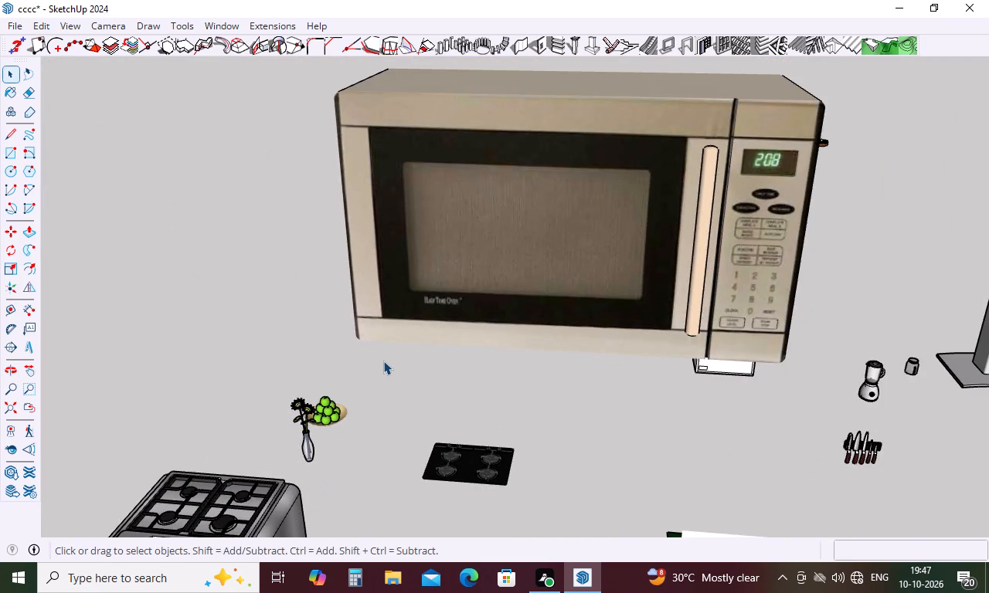
scroll(383, 361, down, 6)
scroll(566, 329, down, 7)
scroll(709, 300, down, 14)
scroll(709, 300, down, 7)
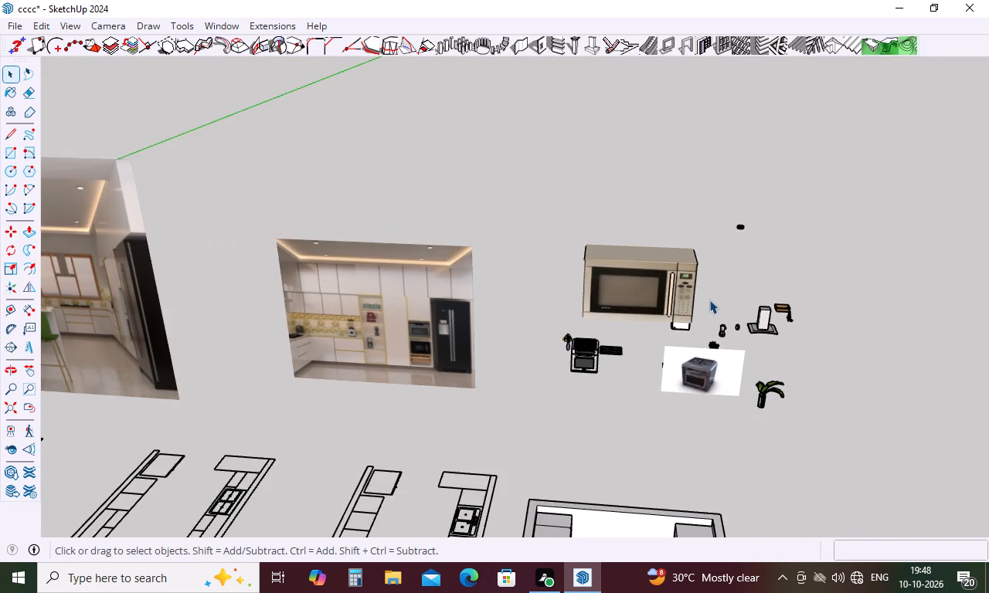
scroll(709, 300, down, 4)
scroll(660, 351, down, 5)
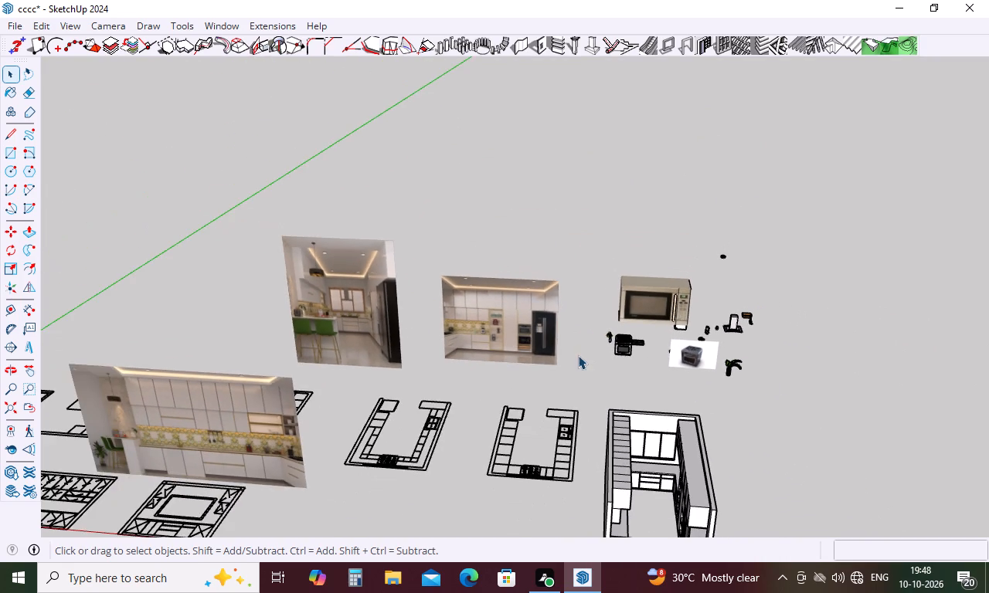
middle_drag(580, 347, 600, 315)
scroll(517, 328, up, 13)
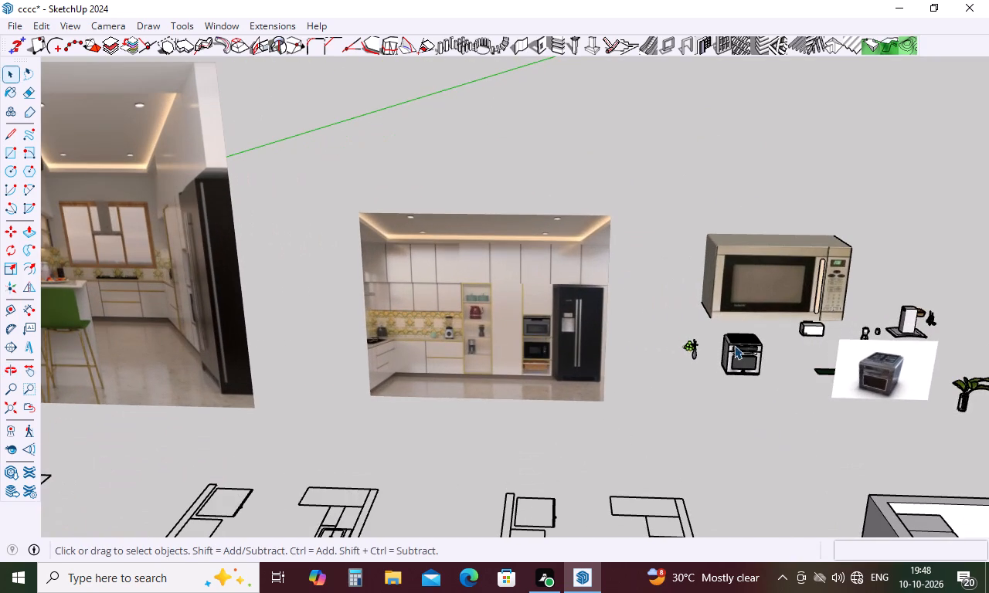
scroll(947, 327, up, 6)
scroll(831, 350, up, 2)
middle_drag(831, 350, 774, 412)
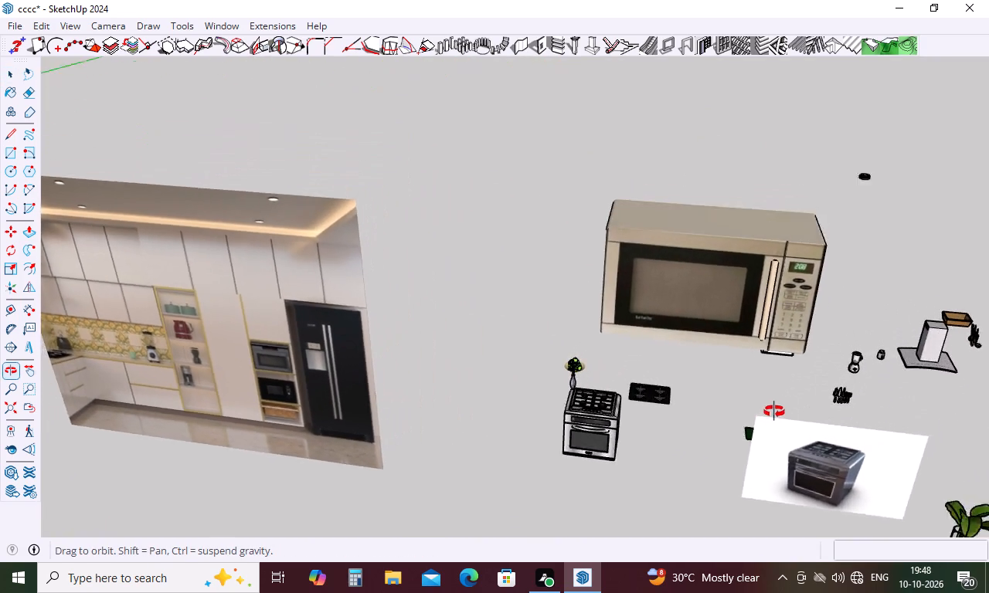
middle_drag(774, 412, 628, 360)
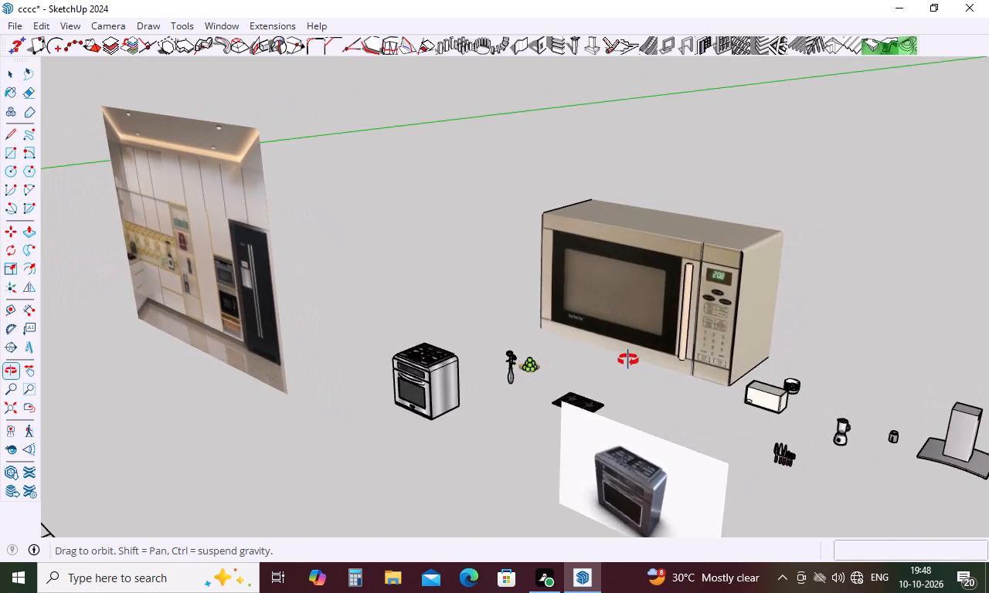
middle_drag(628, 360, 261, 311)
scroll(426, 373, up, 13)
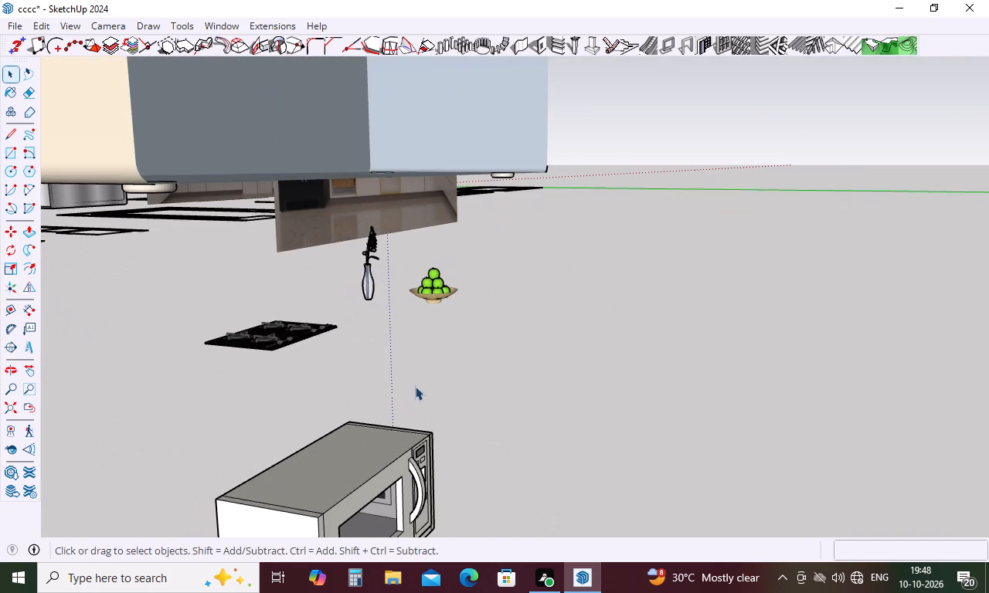
scroll(415, 386, down, 6)
scroll(503, 364, down, 6)
scroll(634, 313, down, 4)
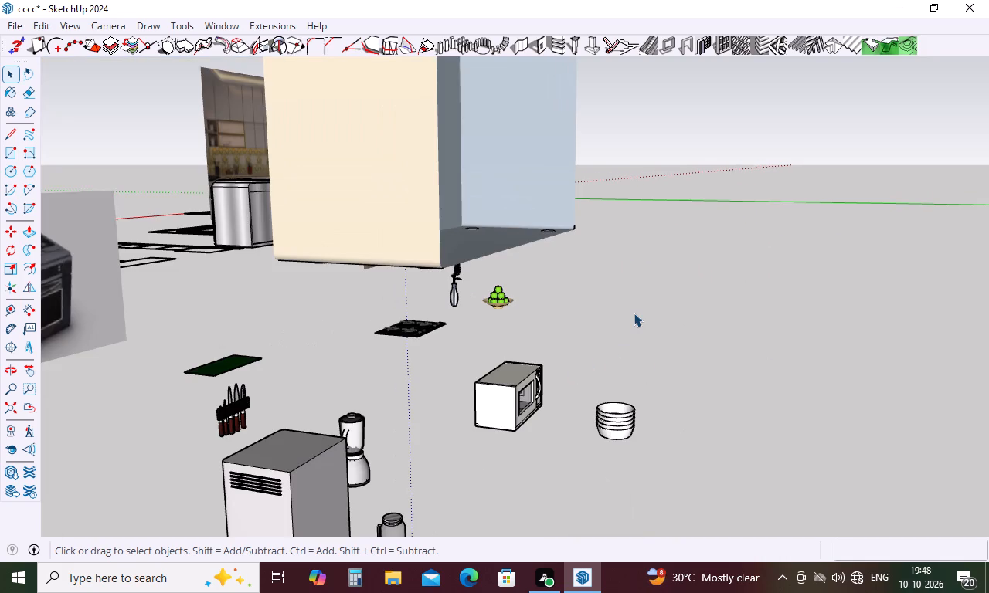
scroll(506, 407, up, 1)
middle_drag(506, 407, 423, 452)
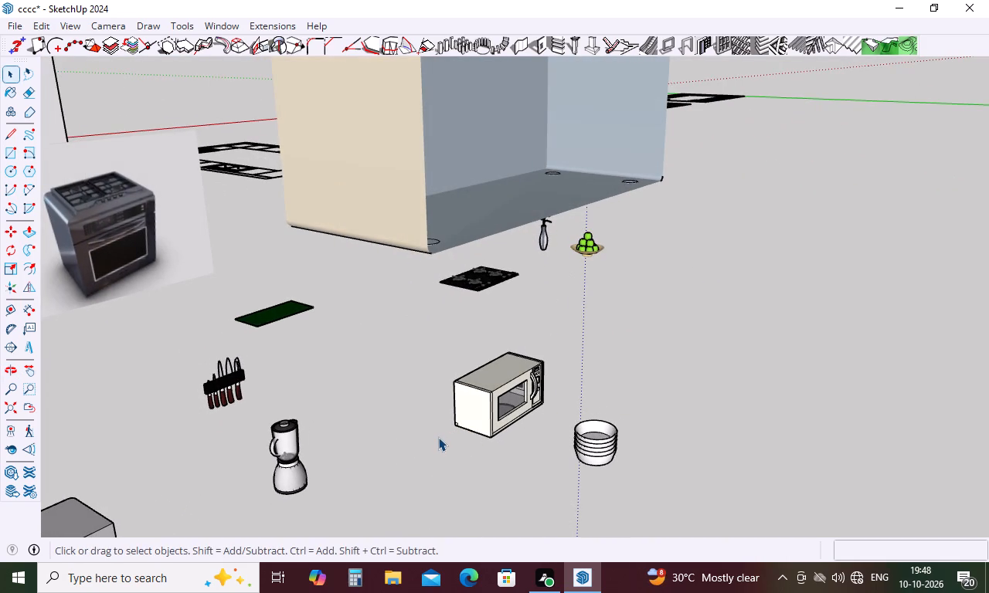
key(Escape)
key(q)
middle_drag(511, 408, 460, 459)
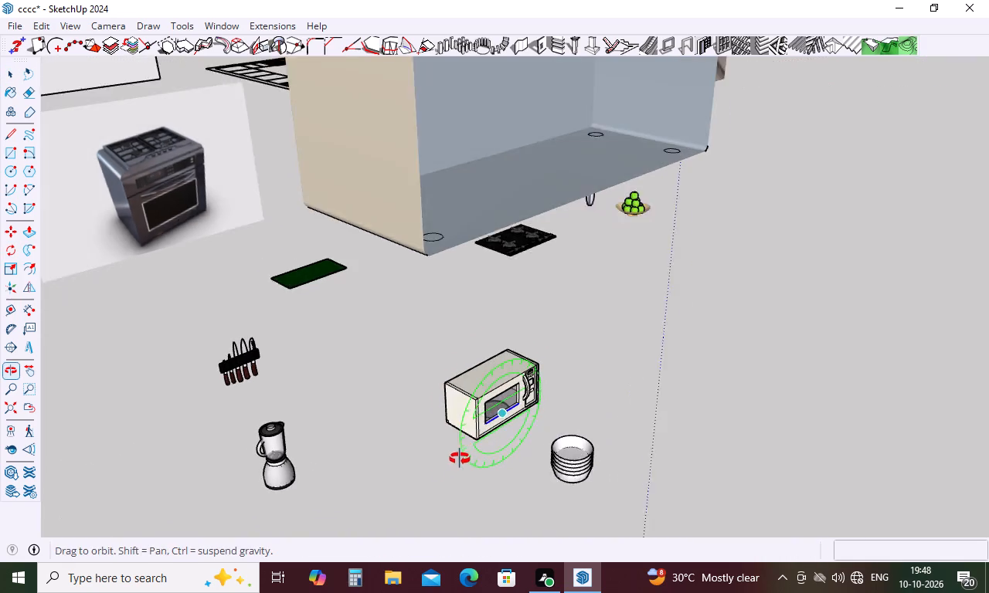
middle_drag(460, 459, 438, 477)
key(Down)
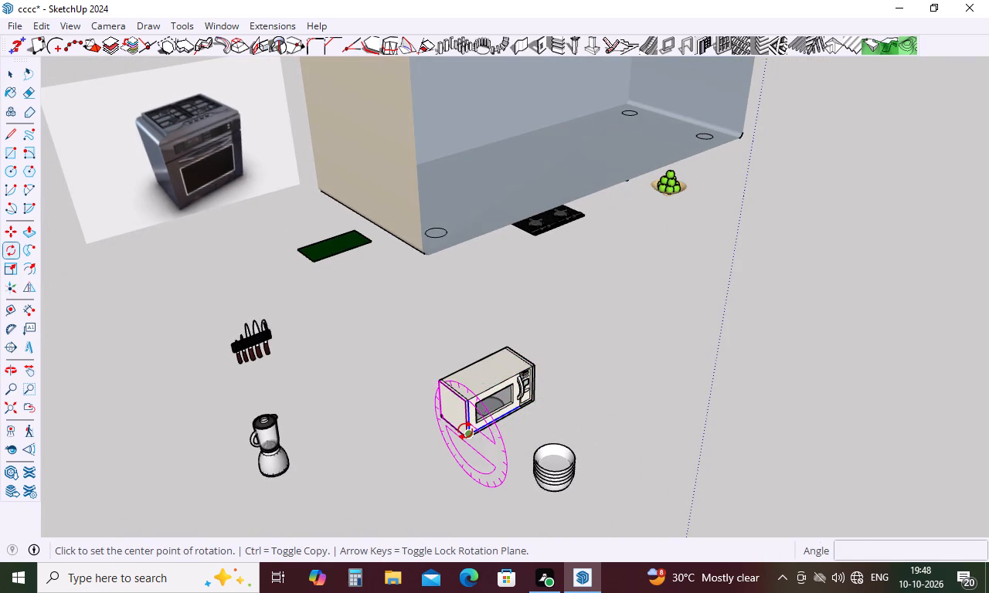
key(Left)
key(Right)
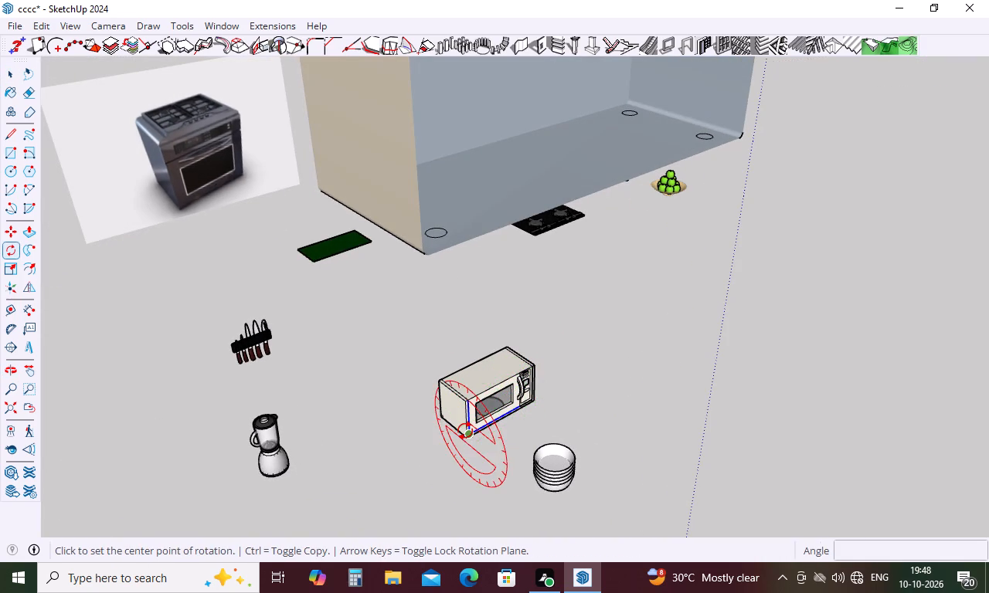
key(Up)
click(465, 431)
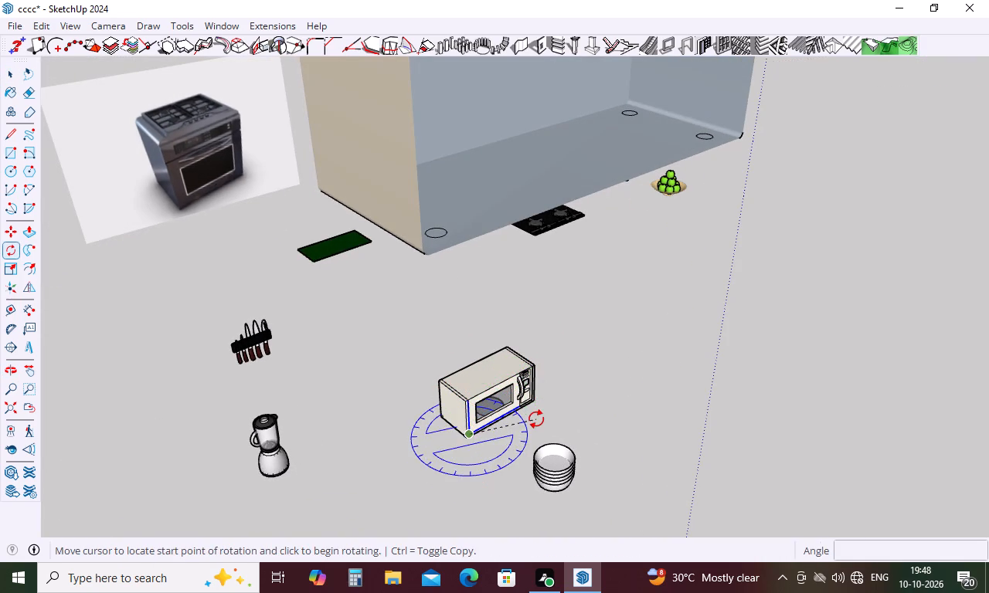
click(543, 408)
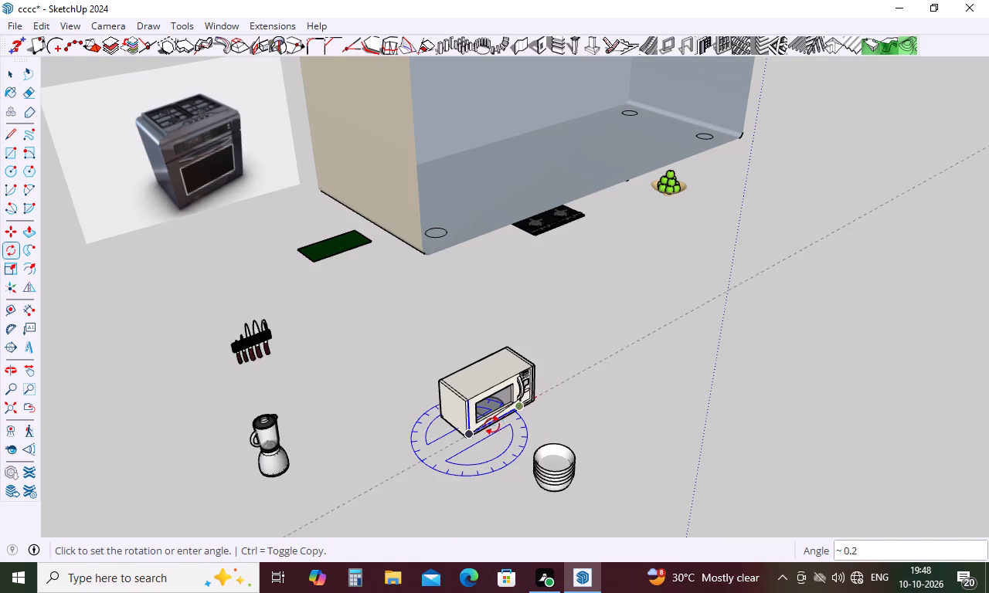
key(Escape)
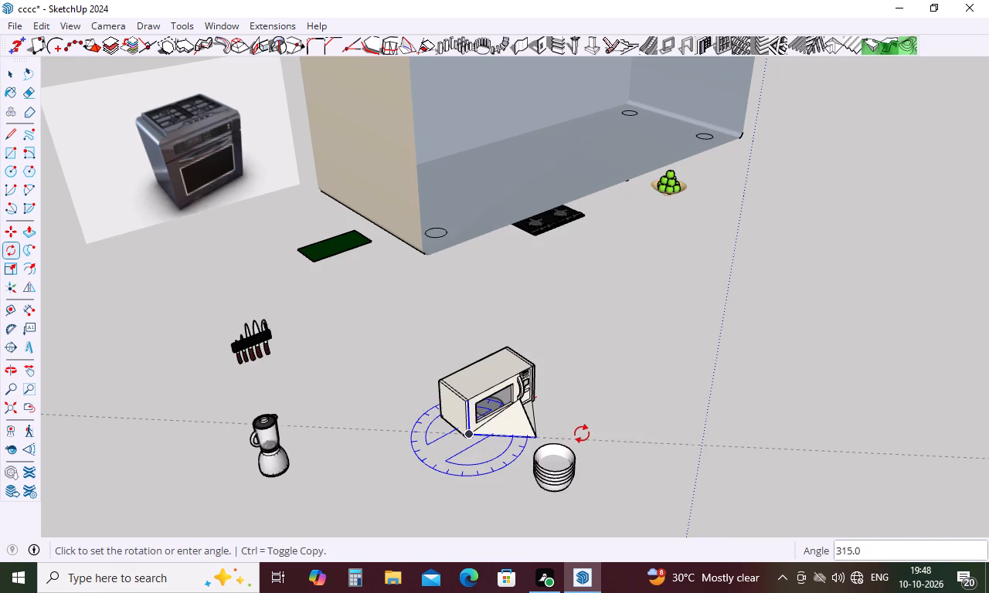
Make a component from all the loose geometry of the small white microwave beside the stacked bowls.
key(space)
triple_click(491, 389)
click(491, 389)
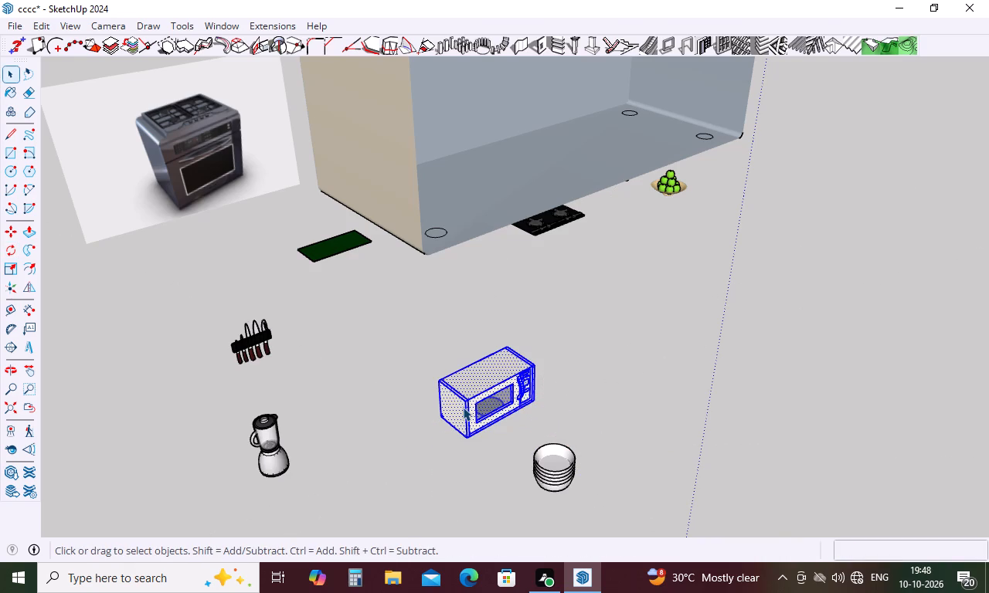
right_click(463, 407)
click(607, 127)
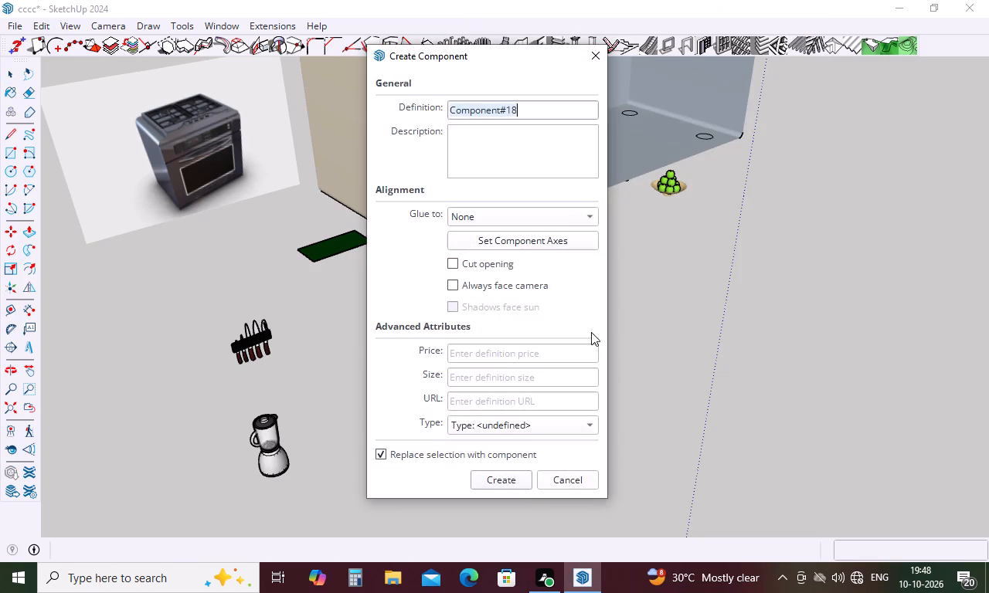
click(518, 482)
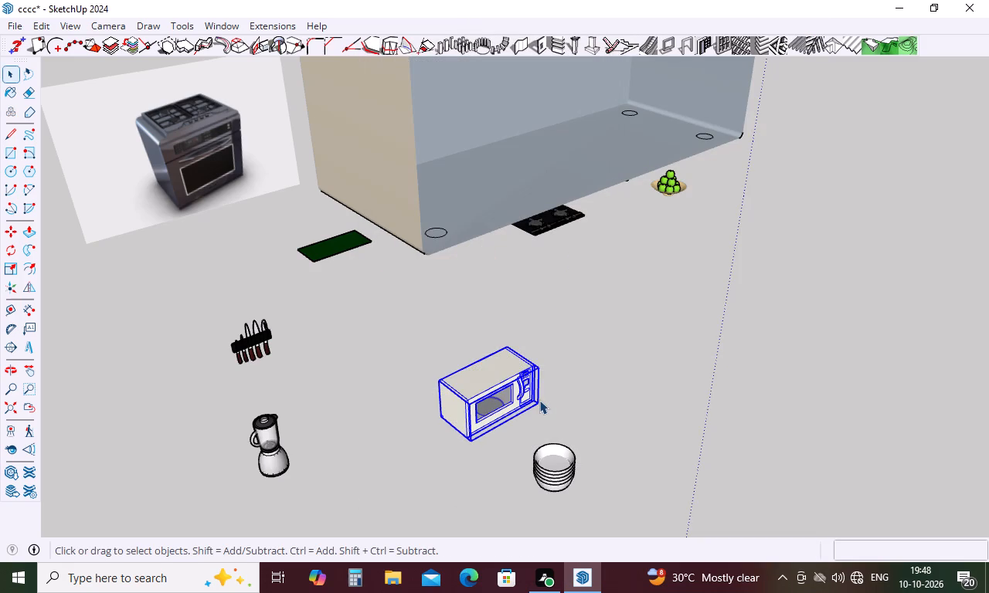
Rotate the small microwave component 180 degrees about the vertical axis through its lower front corner.
key(q)
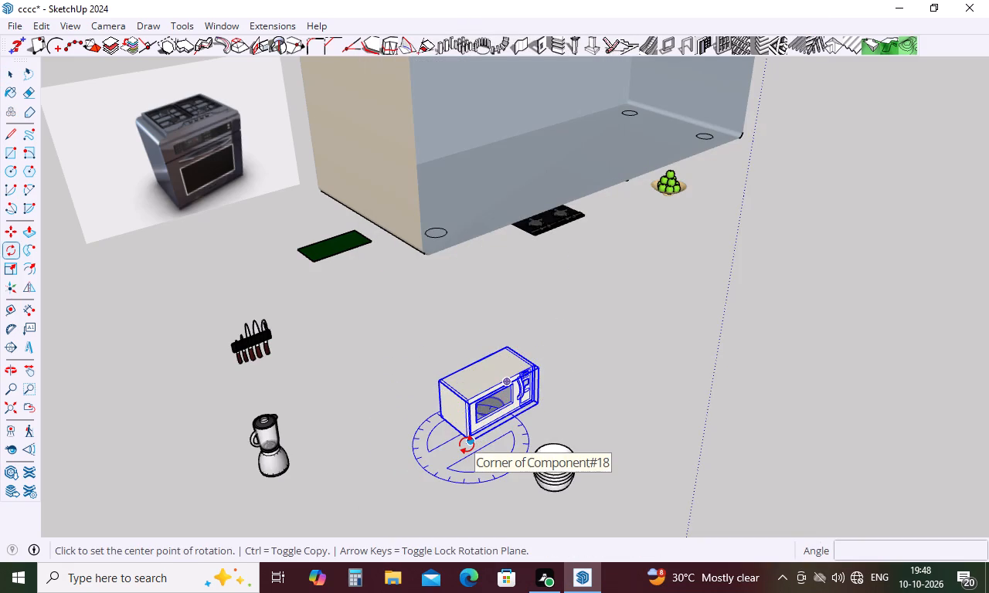
key(Down)
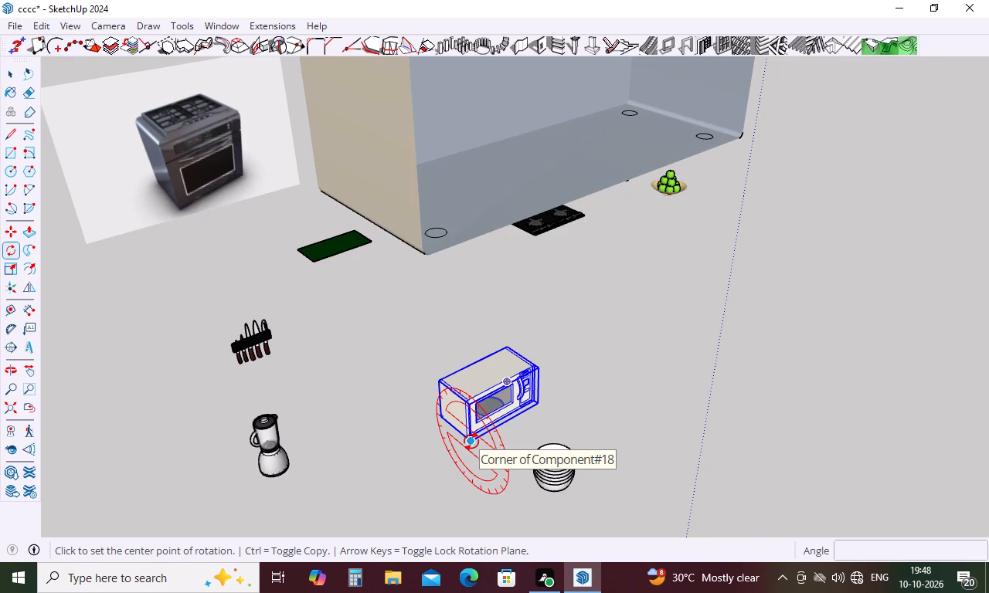
key(Down)
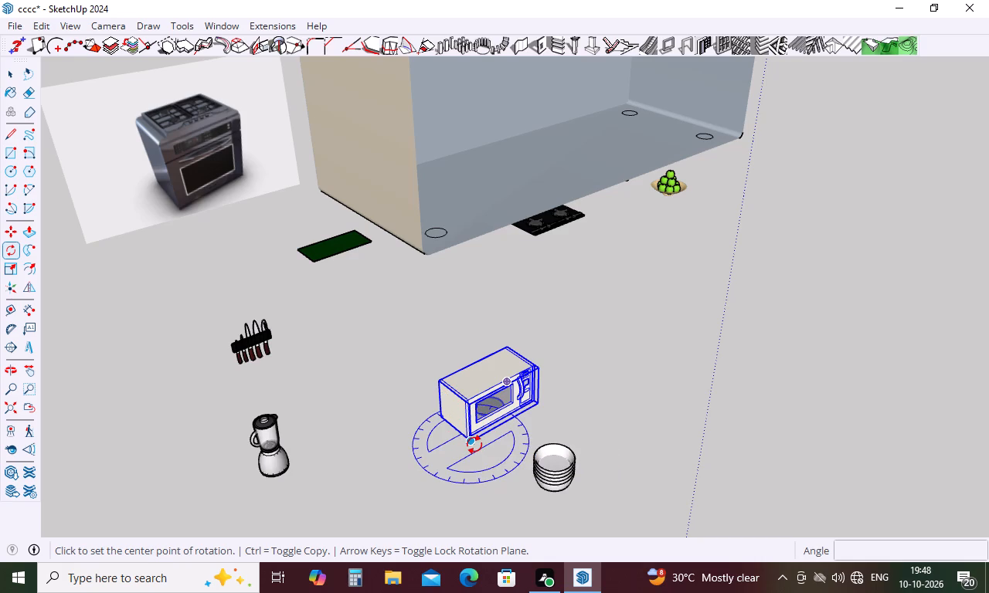
click(474, 441)
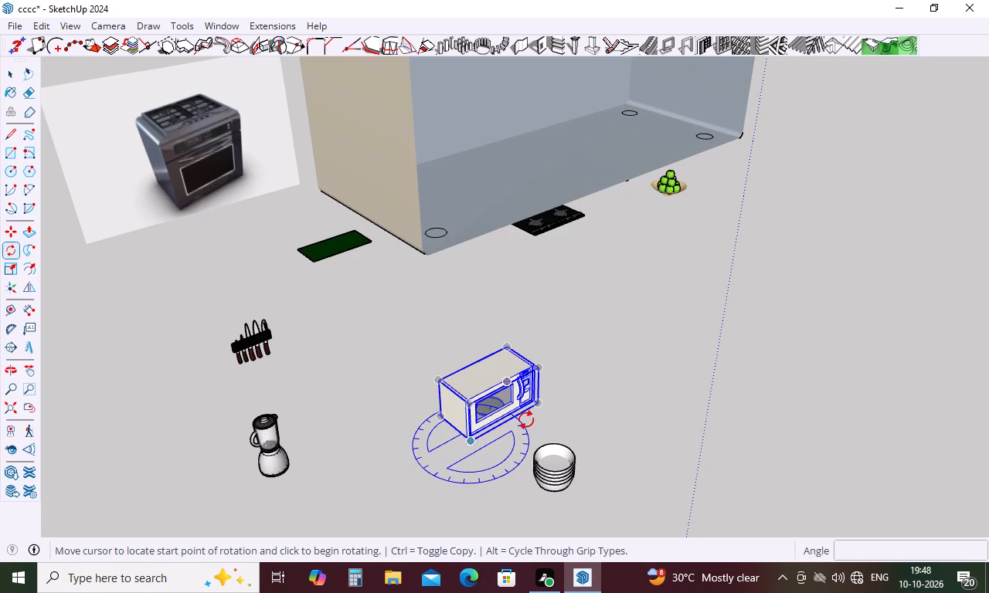
click(539, 405)
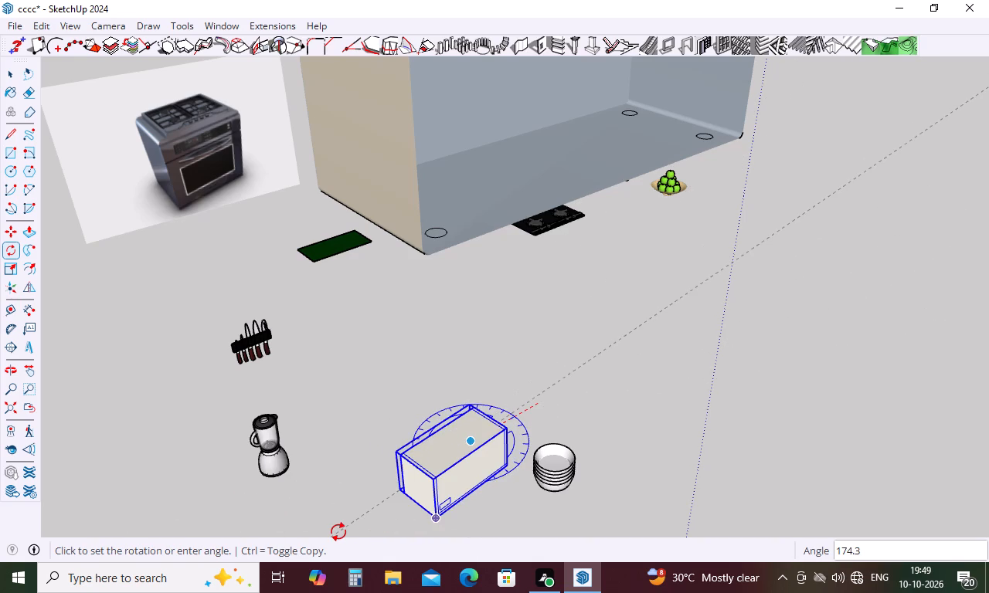
text(180)
key(Return)
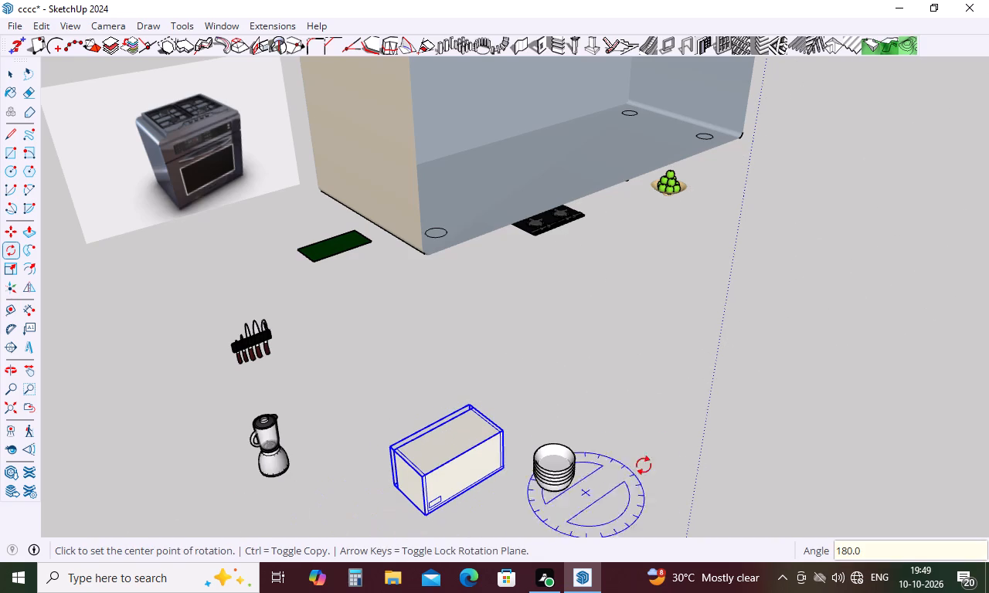
key(space)
Move the small microwave component about 55' 7" to the open area between the kitchen's long outer wall and the neighbouring floor plan.
scroll(638, 353, down, 5)
middle_drag(627, 364, 988, 268)
scroll(855, 318, up, 1)
middle_drag(853, 321, 988, 443)
key(grave)
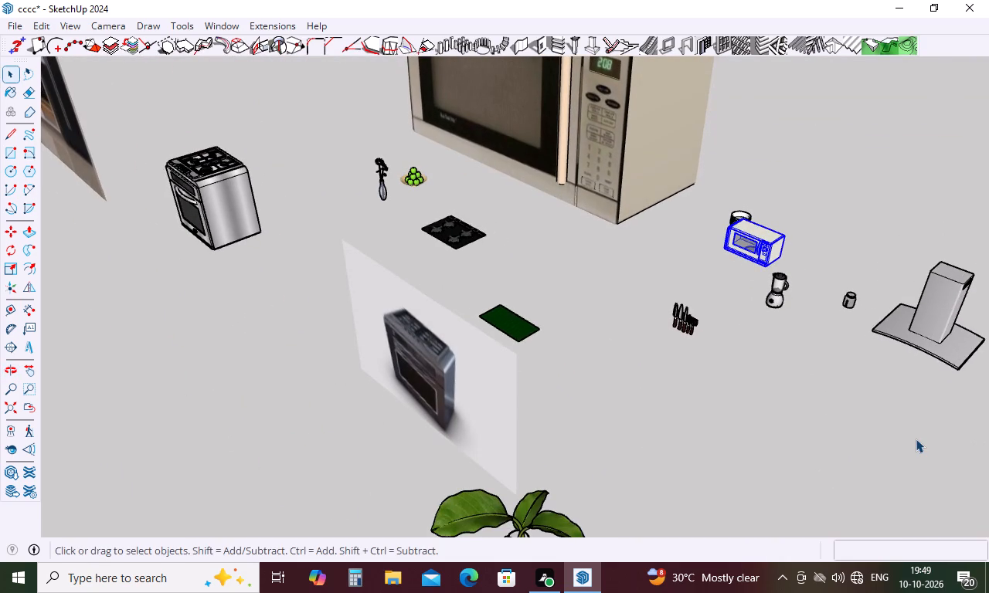
key(Escape)
key(space)
key(m)
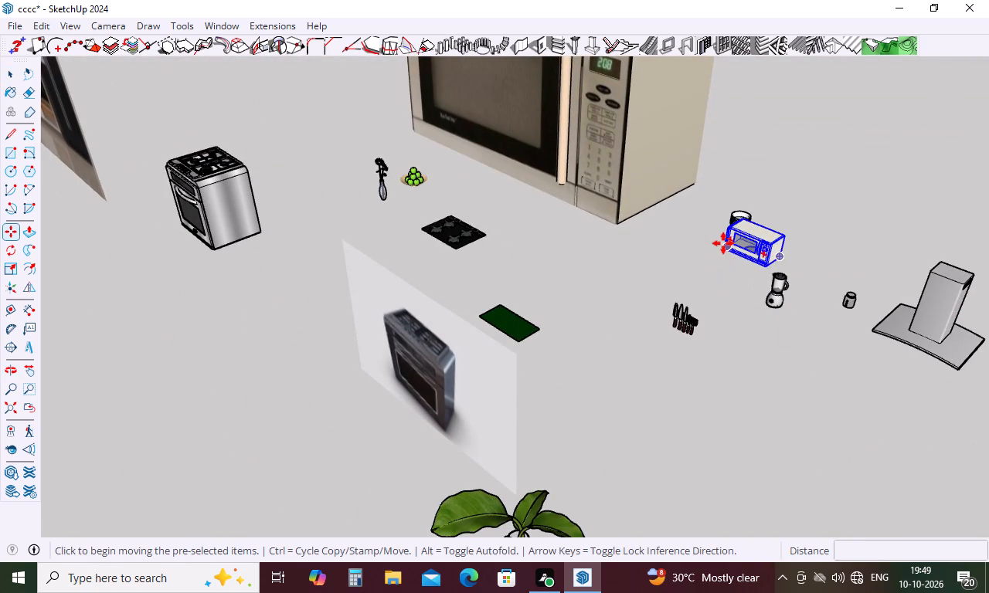
click(723, 245)
scroll(872, 229, down, 10)
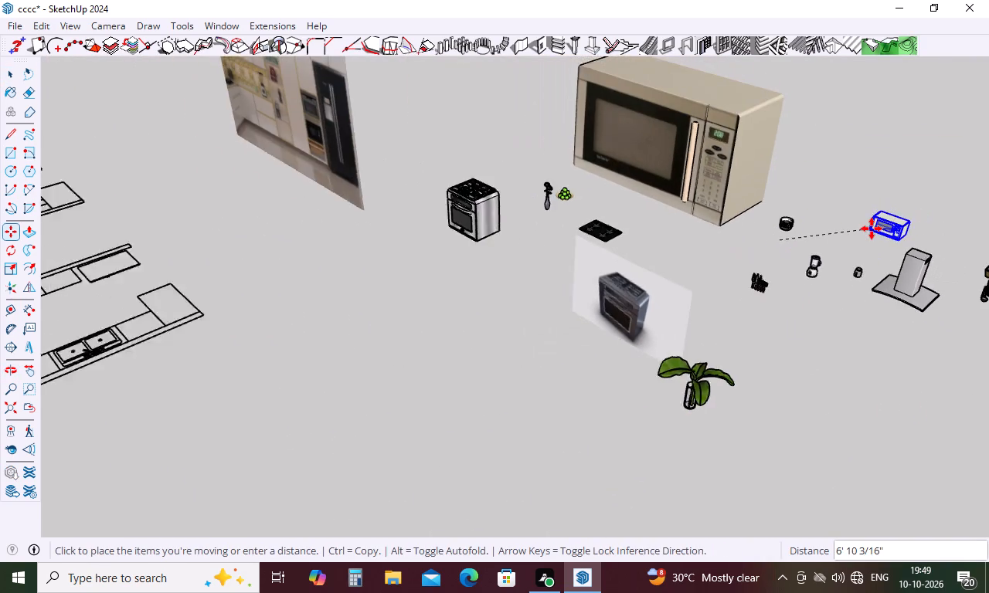
scroll(872, 229, down, 11)
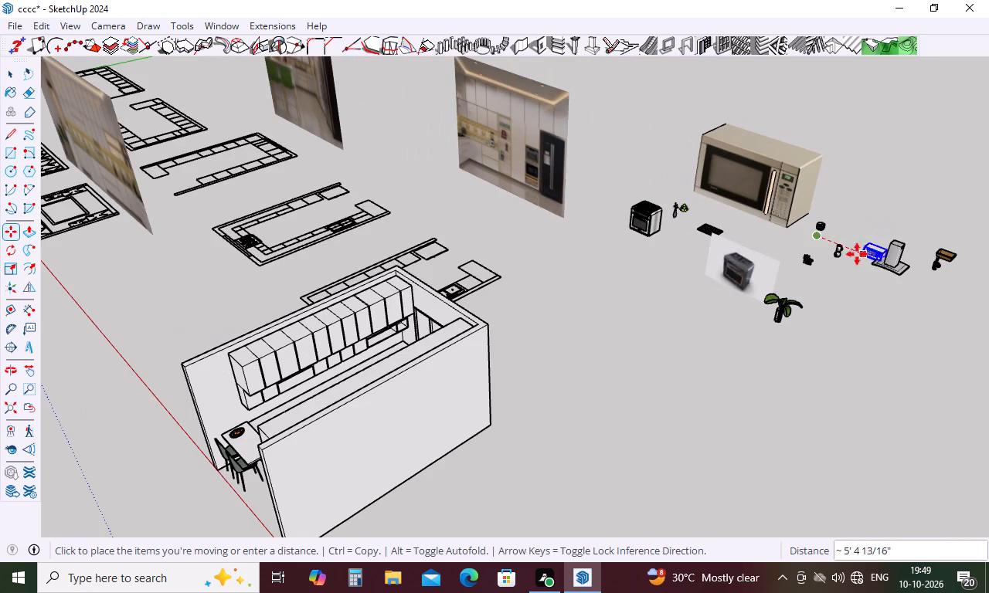
middle_drag(515, 406, 935, 328)
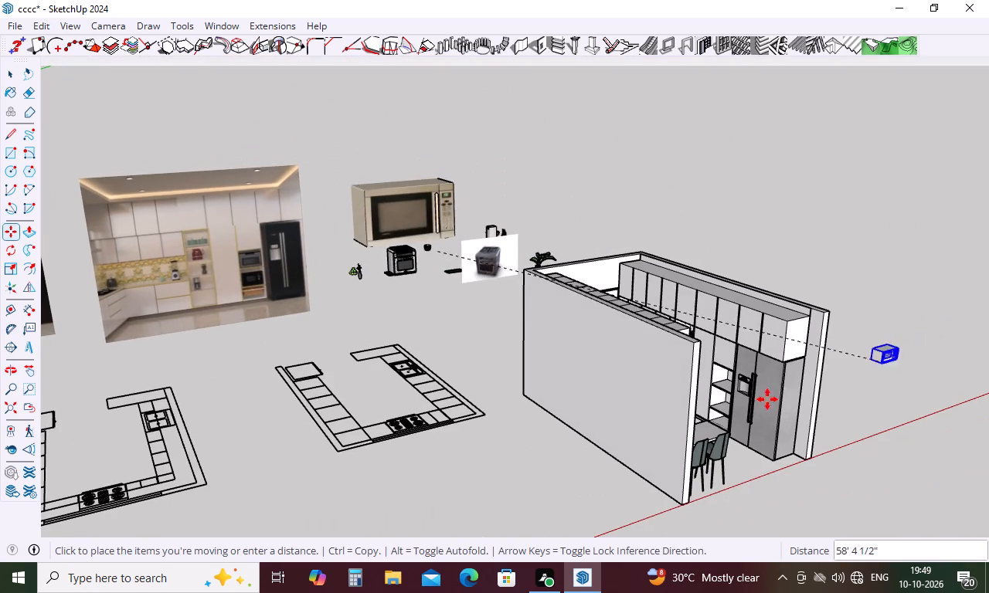
scroll(729, 384, up, 11)
middle_drag(726, 383, 766, 362)
scroll(759, 360, up, 16)
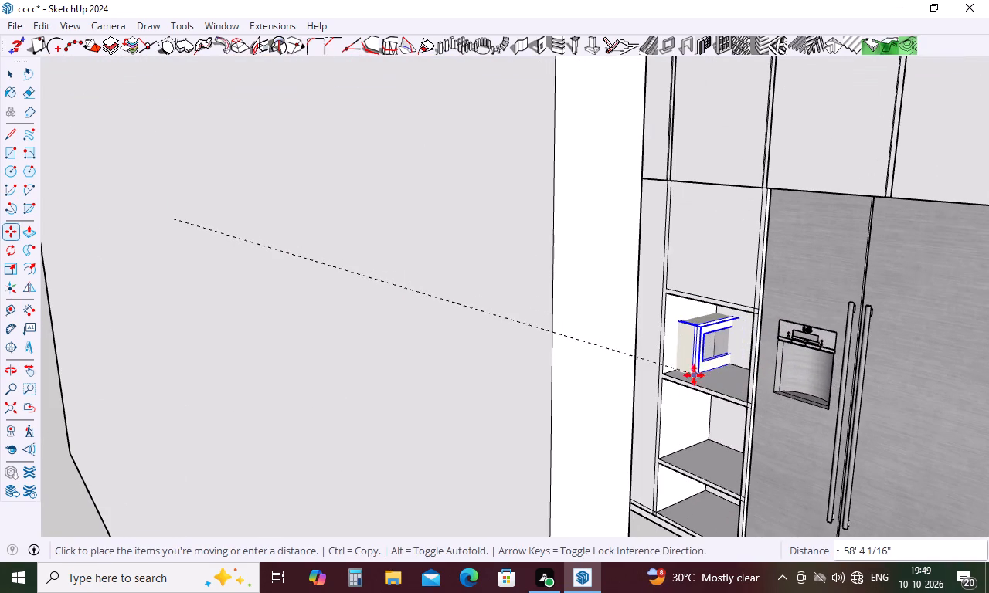
scroll(672, 361, down, 5)
scroll(585, 353, down, 12)
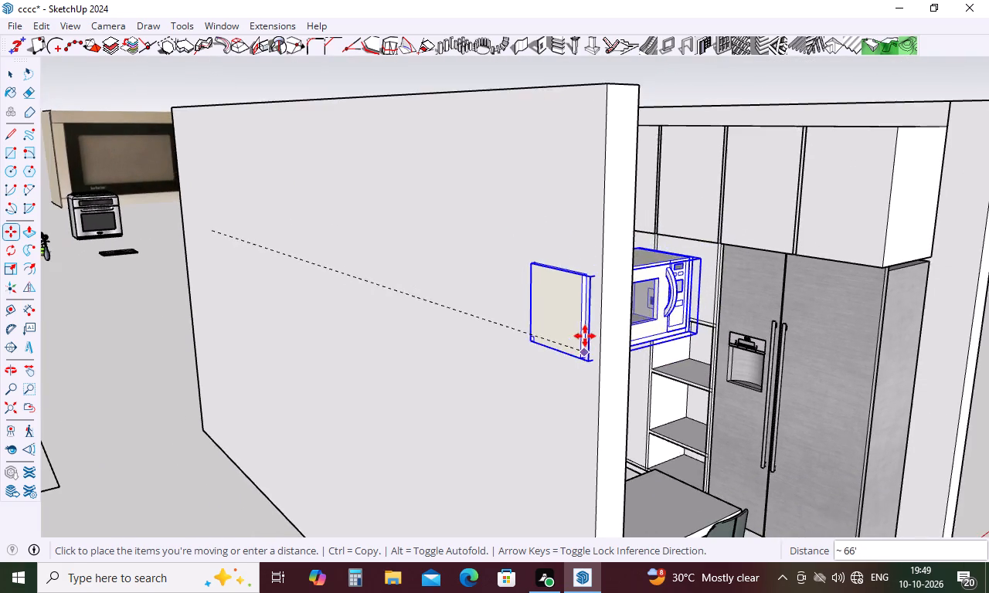
scroll(585, 336, down, 12)
scroll(613, 297, down, 18)
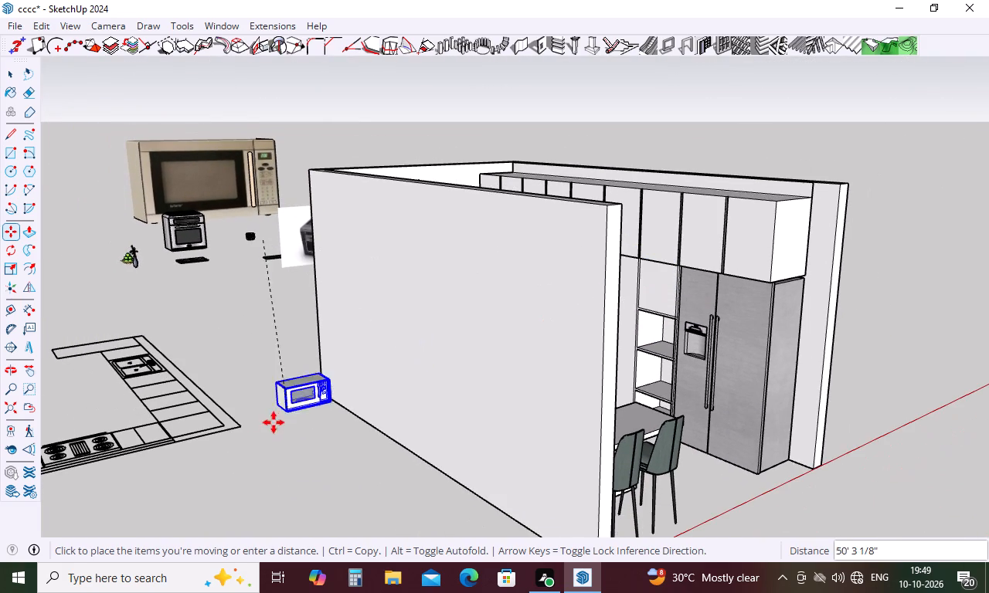
click(225, 469)
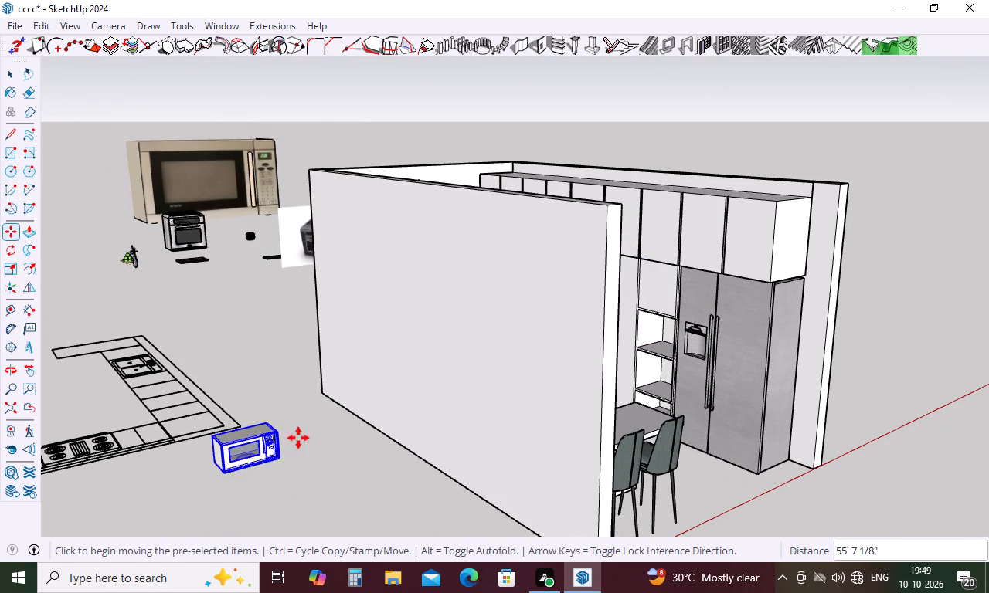
Rotate the small microwave component 90 degrees about the vertical axis through its lower front corner.
key(q)
middle_drag(298, 454, 270, 503)
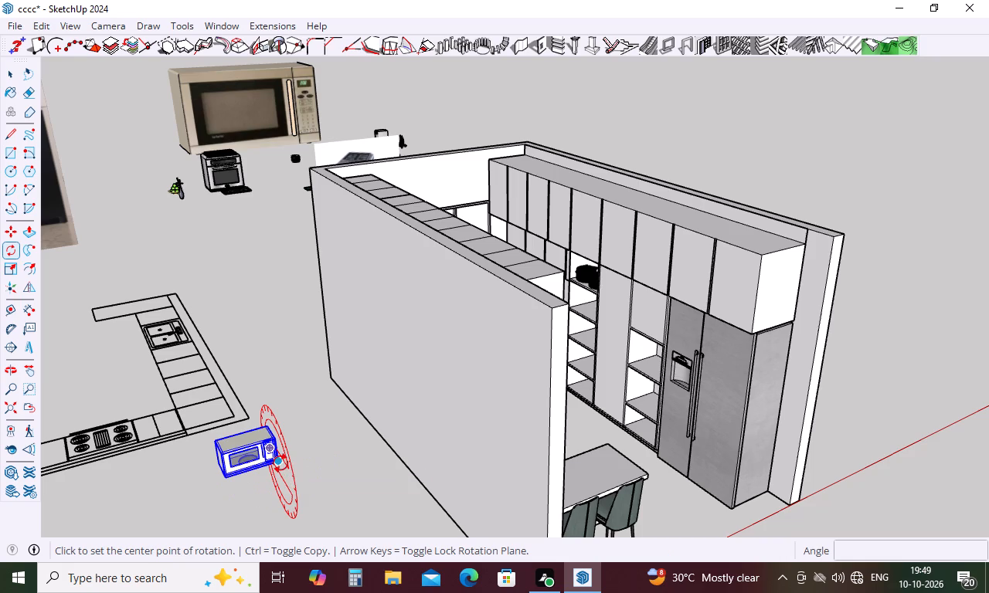
key(Down)
key(Down)
key(Left)
key(Right)
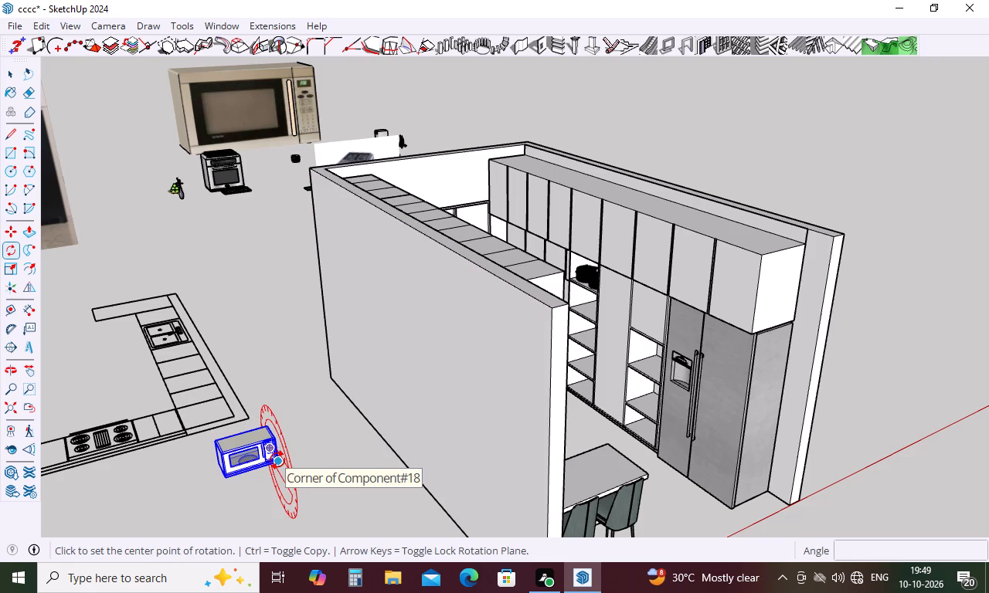
key(Down)
middle_drag(280, 458, 237, 554)
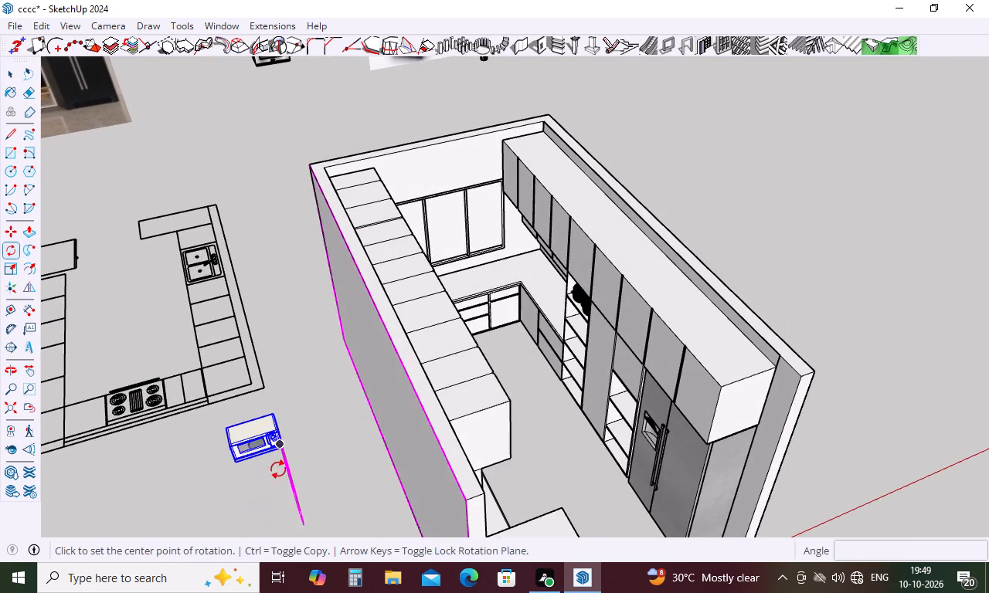
key(Up)
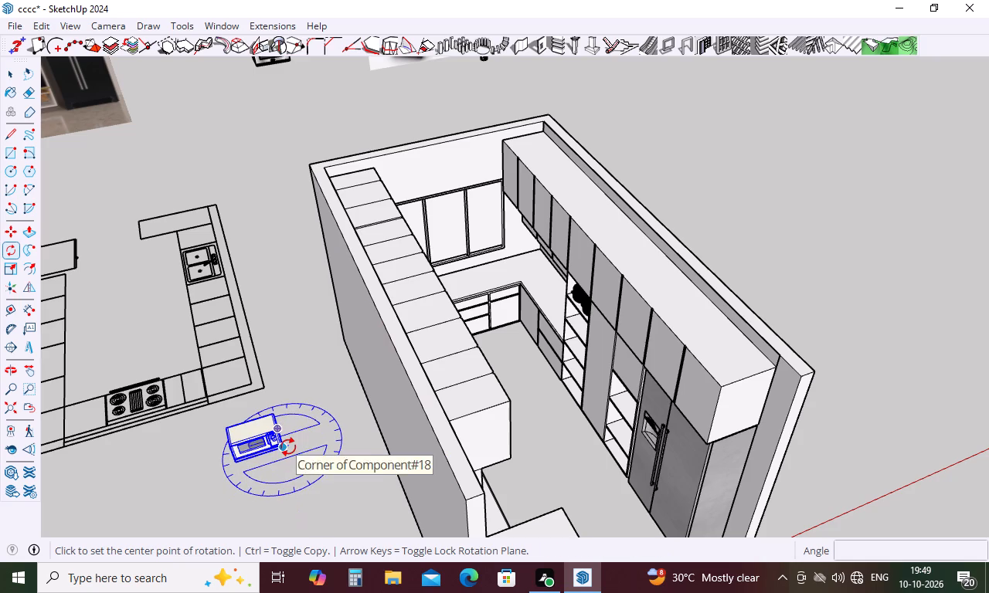
click(288, 447)
click(335, 432)
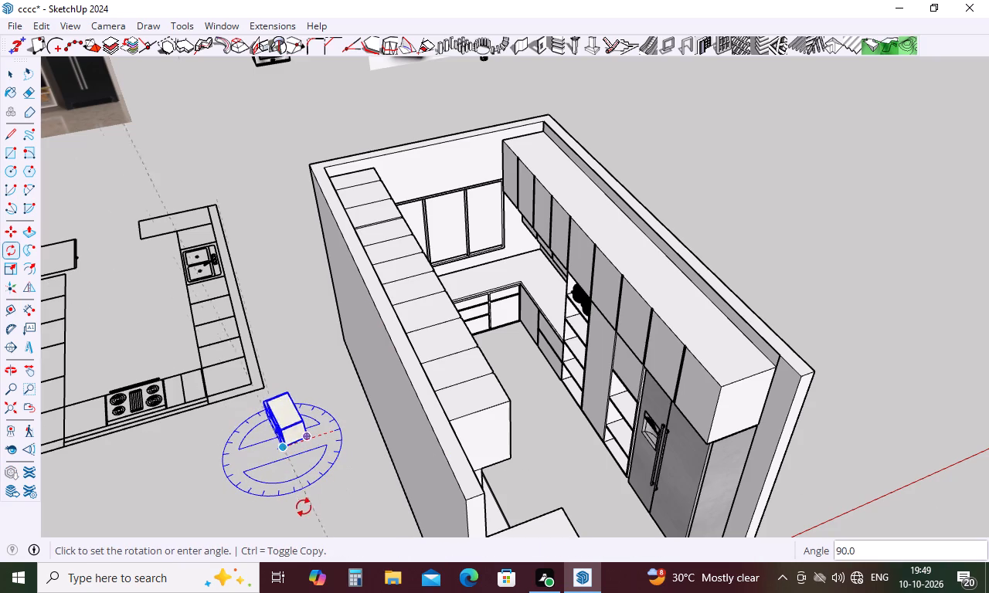
click(297, 514)
key(space)
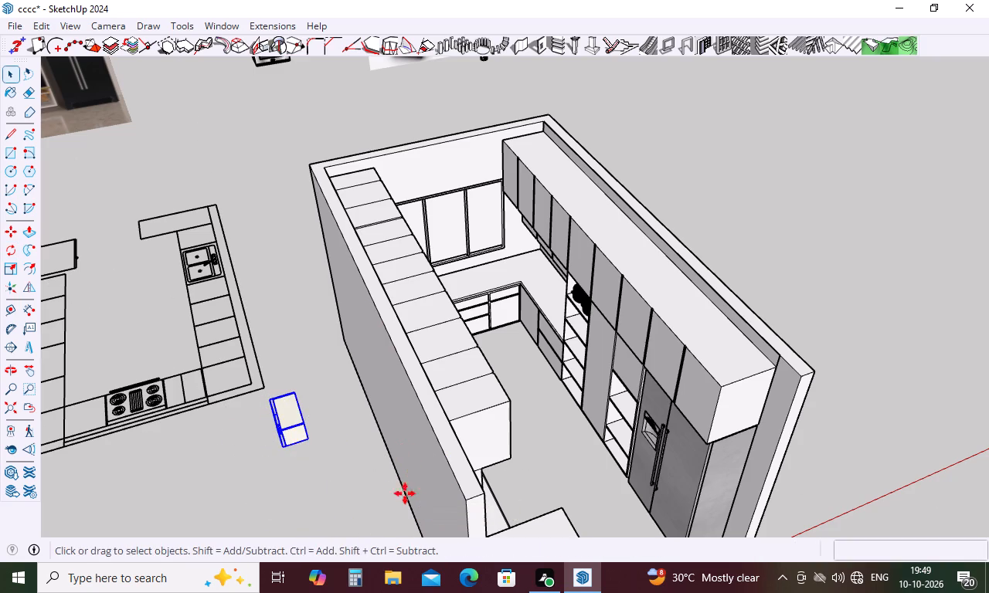
Move the microwave by its lower corner into the top open niche of the shelf unit directly beside the refrigerator.
key(m)
click(277, 449)
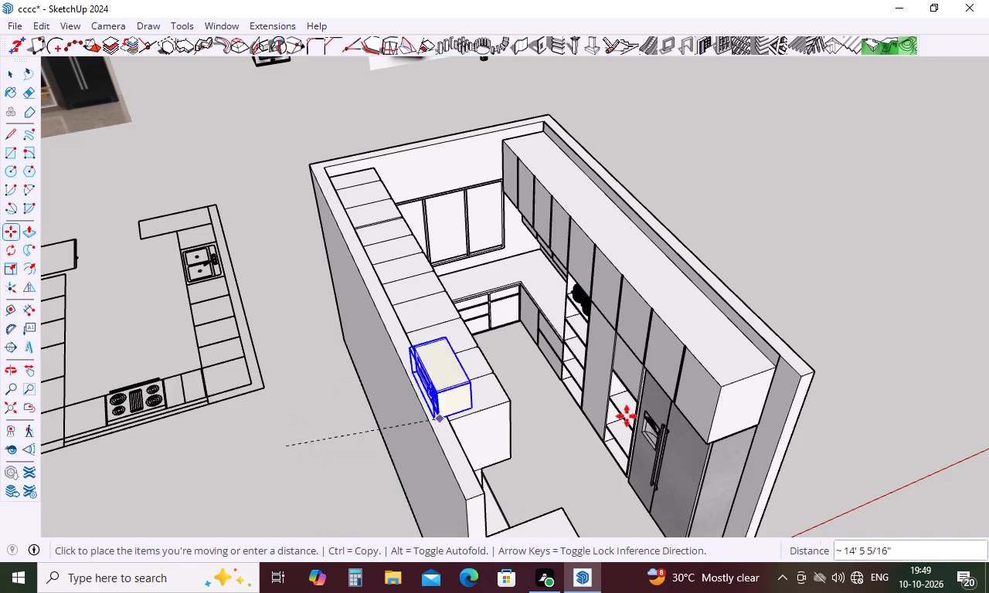
scroll(641, 439, up, 4)
middle_drag(723, 376, 880, 248)
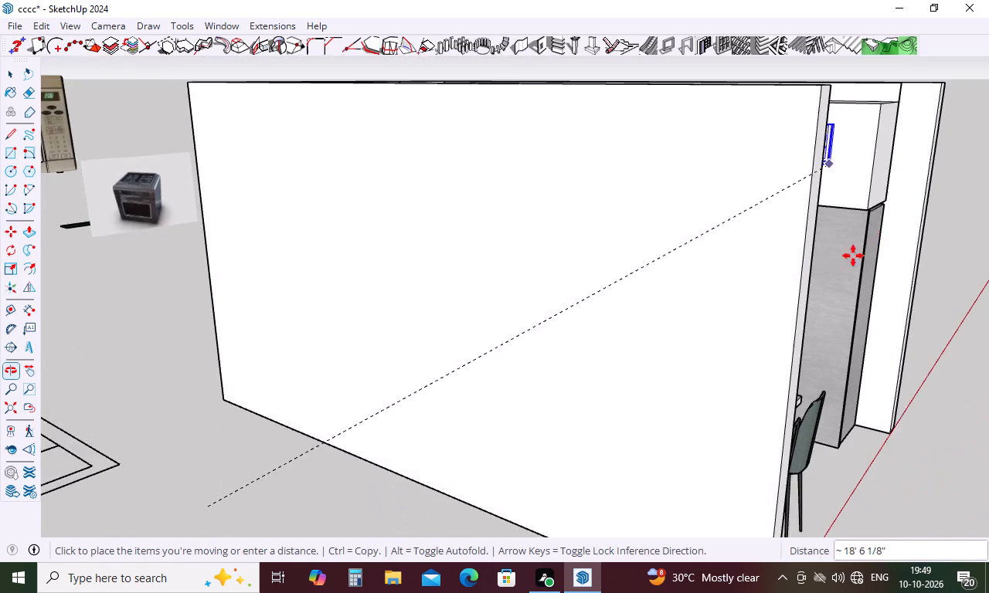
middle_drag(814, 276, 731, 336)
scroll(754, 307, up, 6)
middle_drag(751, 308, 741, 310)
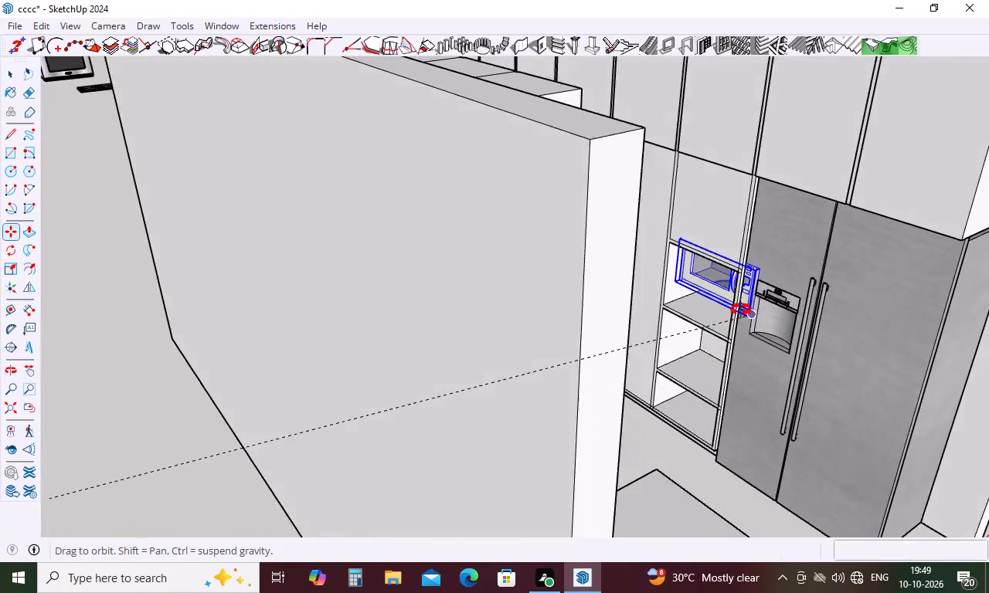
middle_drag(741, 310, 717, 313)
scroll(701, 321, up, 11)
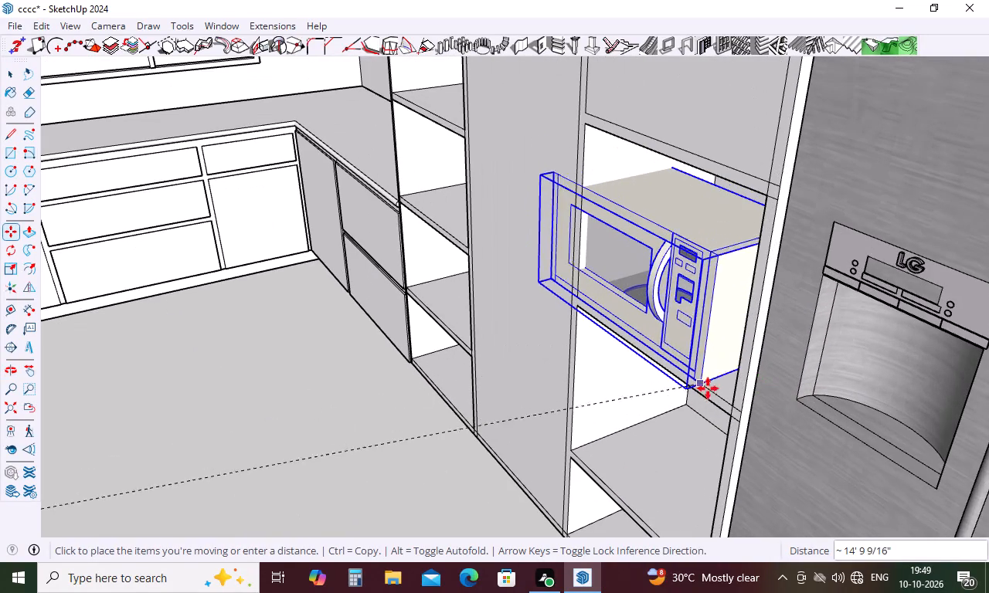
scroll(729, 400, up, 11)
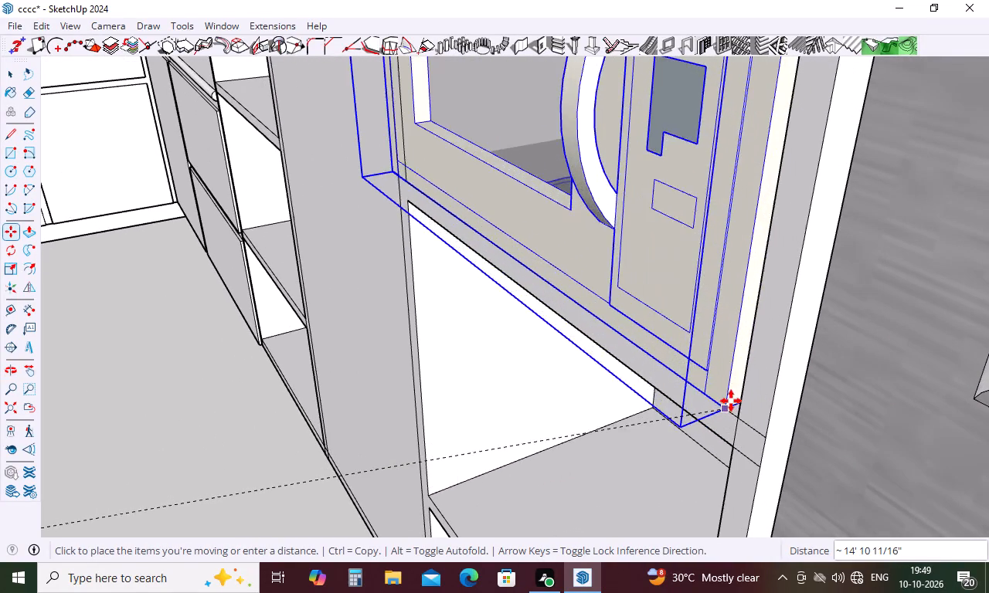
click(739, 416)
scroll(701, 408, down, 11)
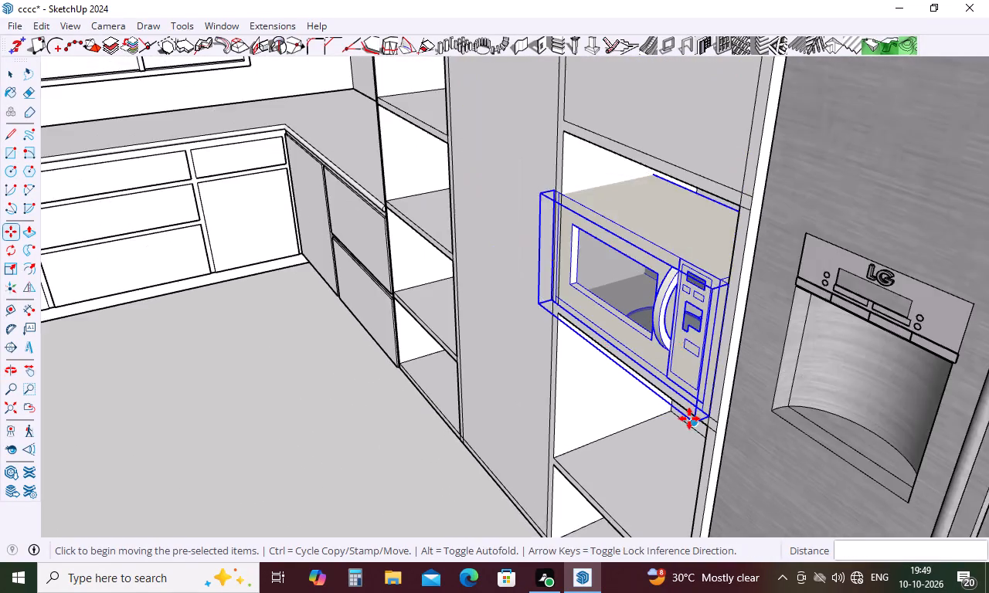
scroll(689, 418, down, 5)
key(space)
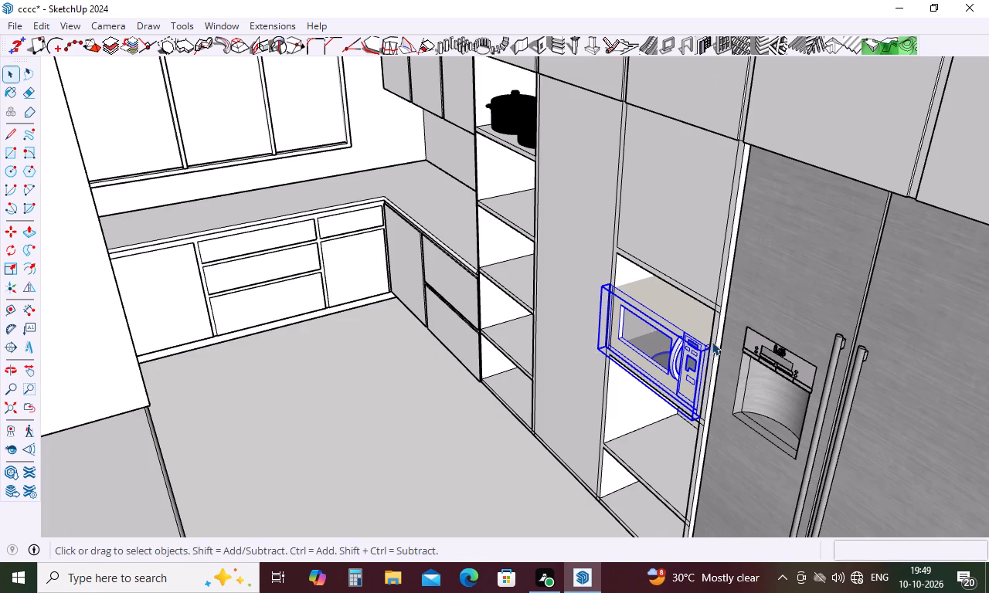
Inside the microwave component, pull the top face up about 7 1/4" to fill the niche height.
key(p)
key(space)
double_click(671, 339)
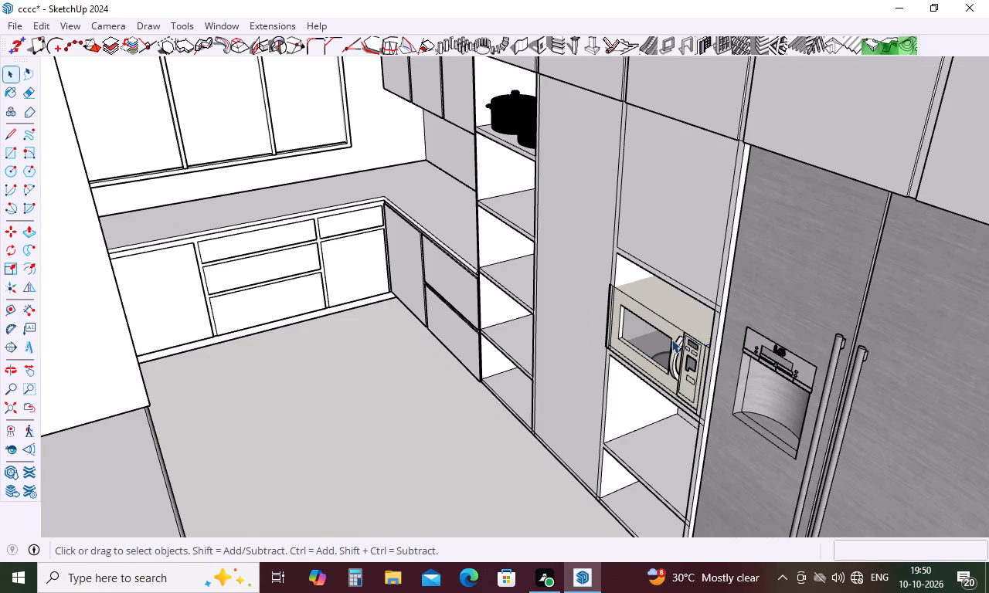
key(p)
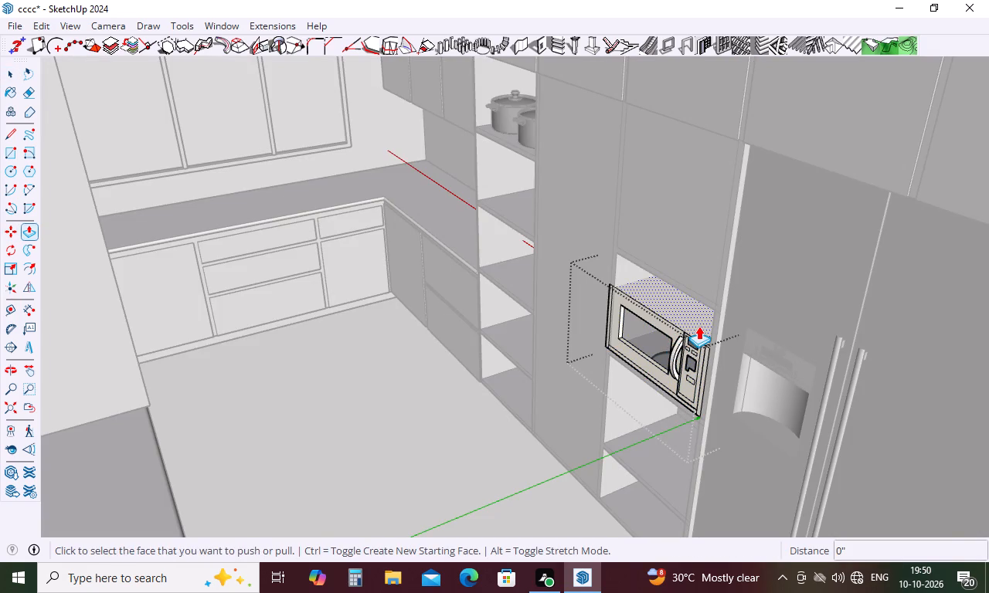
click(698, 326)
click(712, 300)
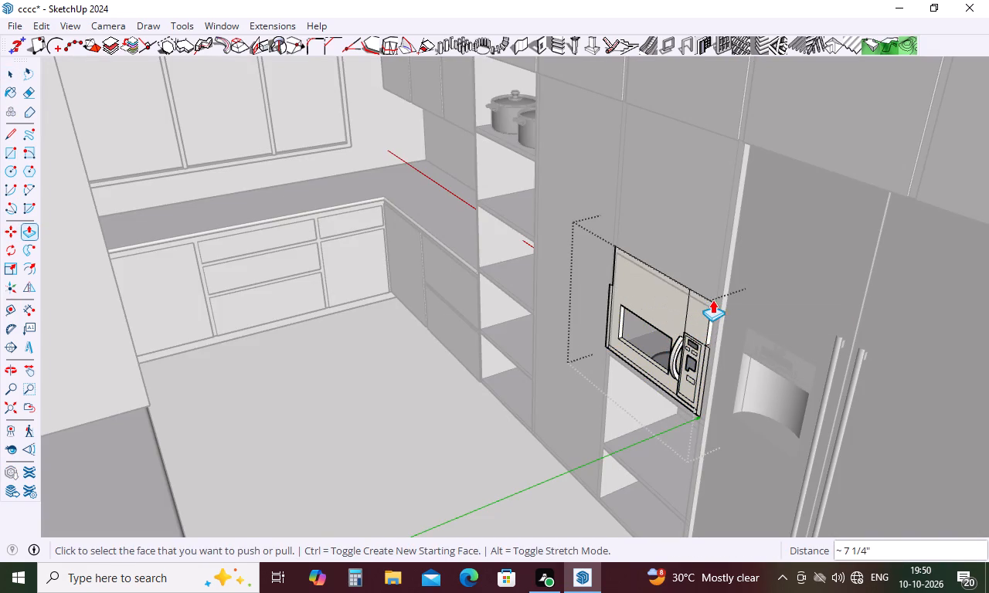
key(space)
scroll(647, 310, down, 12)
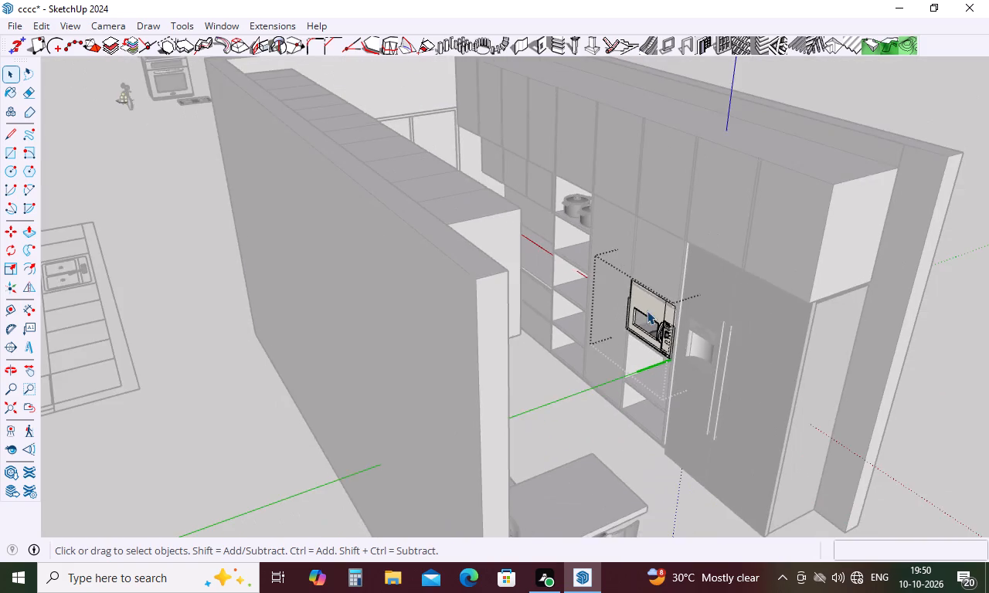
scroll(647, 310, down, 12)
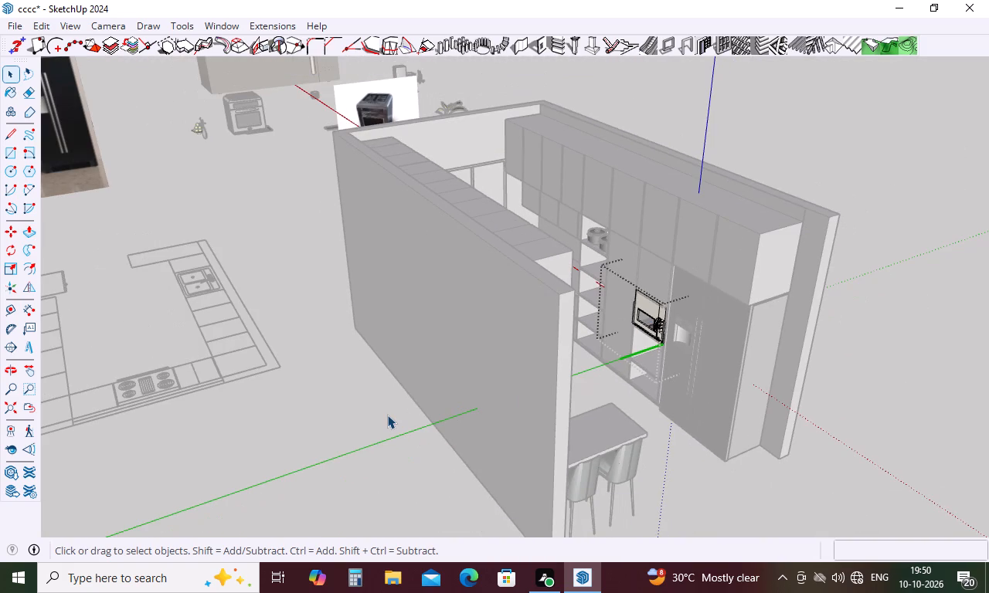
click(232, 442)
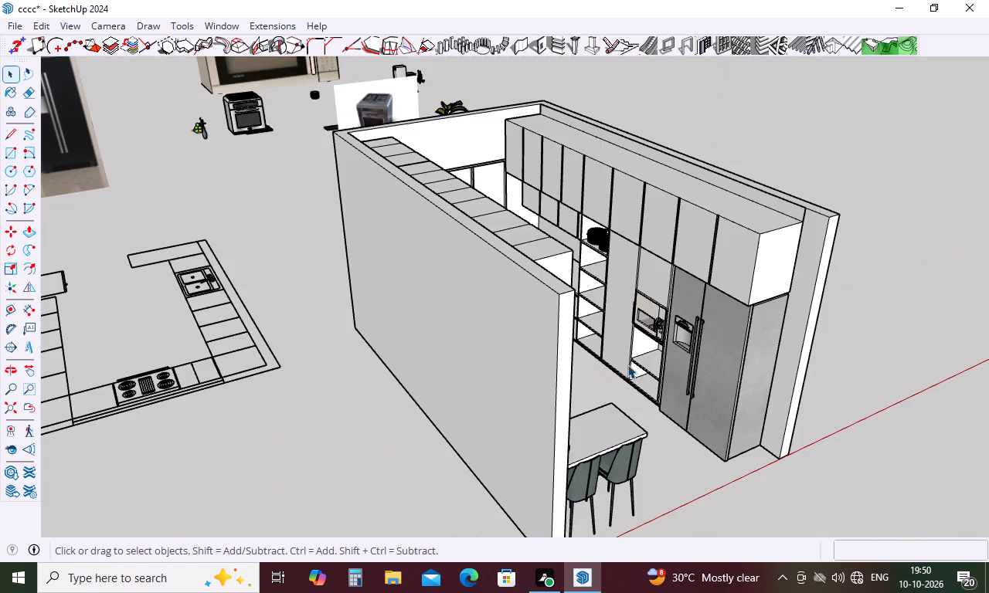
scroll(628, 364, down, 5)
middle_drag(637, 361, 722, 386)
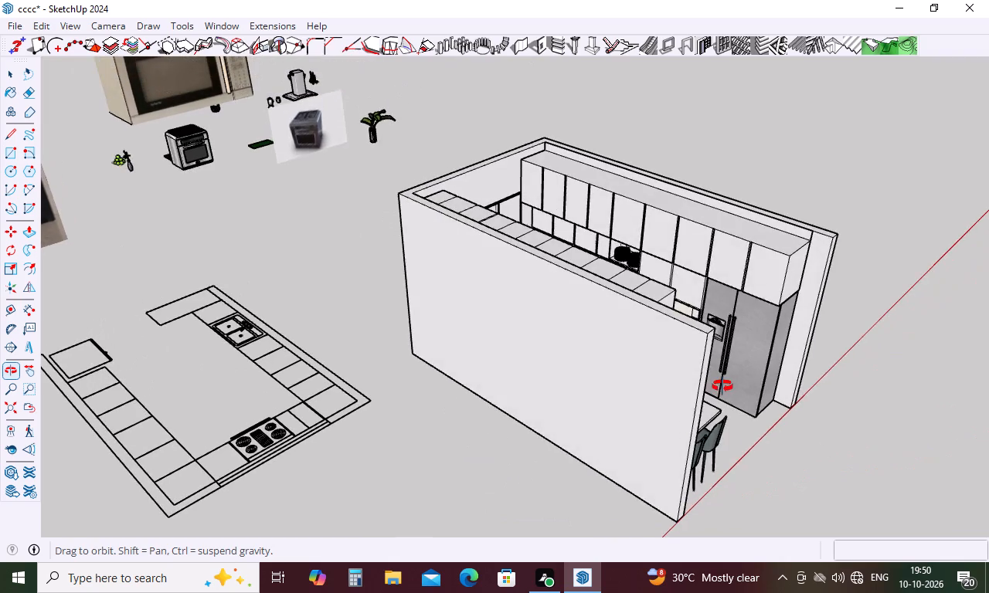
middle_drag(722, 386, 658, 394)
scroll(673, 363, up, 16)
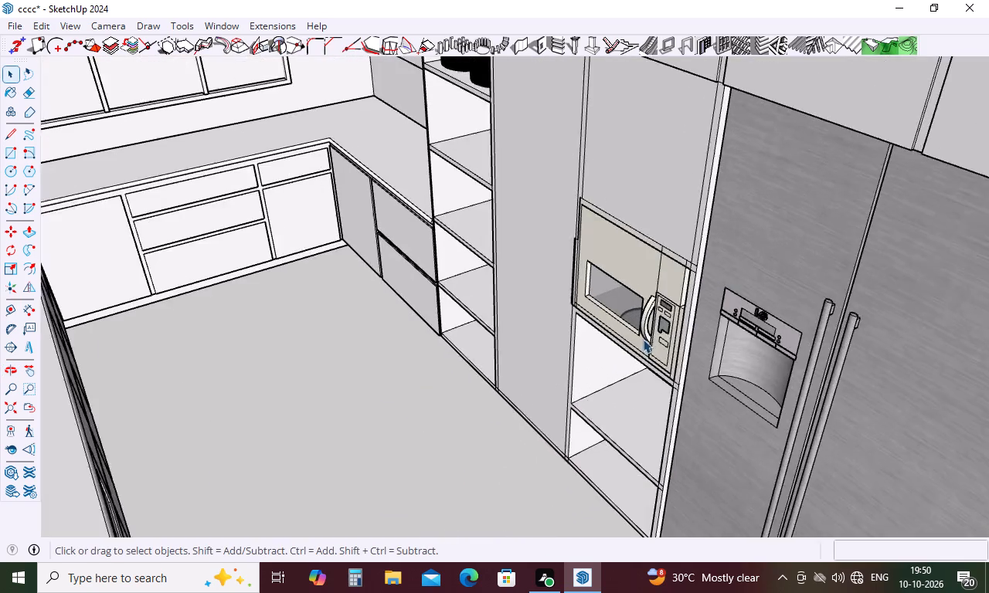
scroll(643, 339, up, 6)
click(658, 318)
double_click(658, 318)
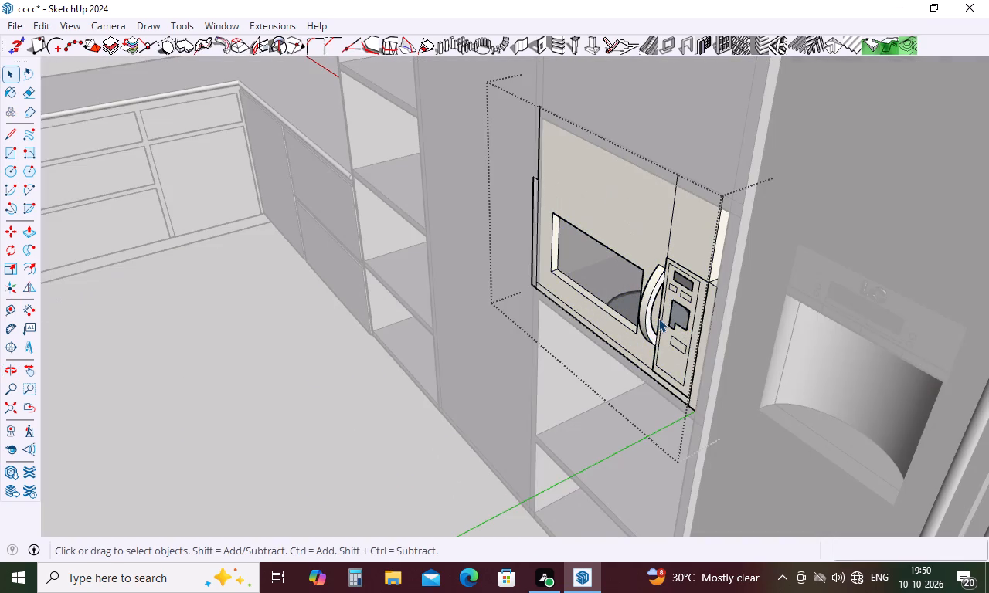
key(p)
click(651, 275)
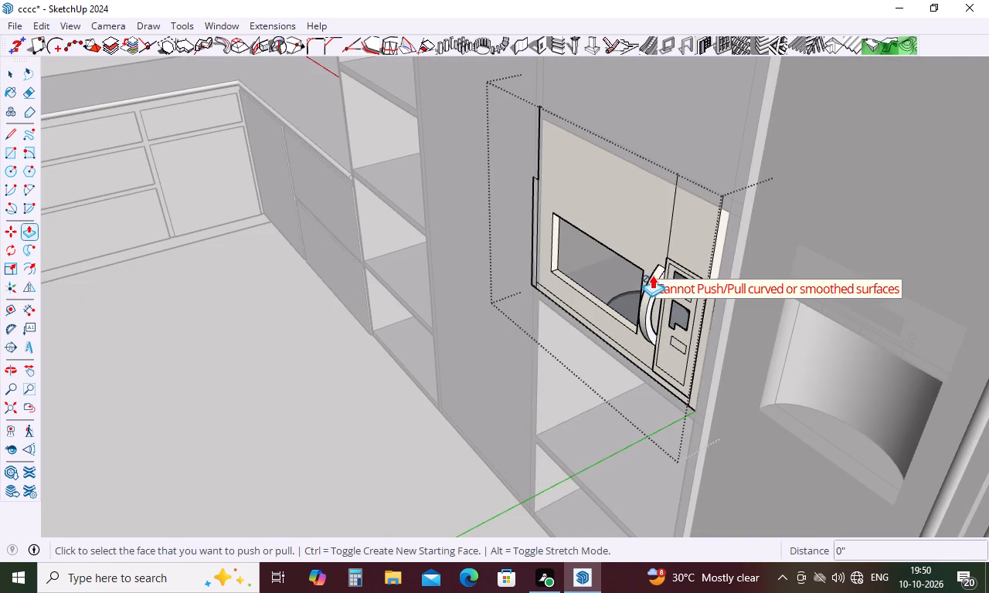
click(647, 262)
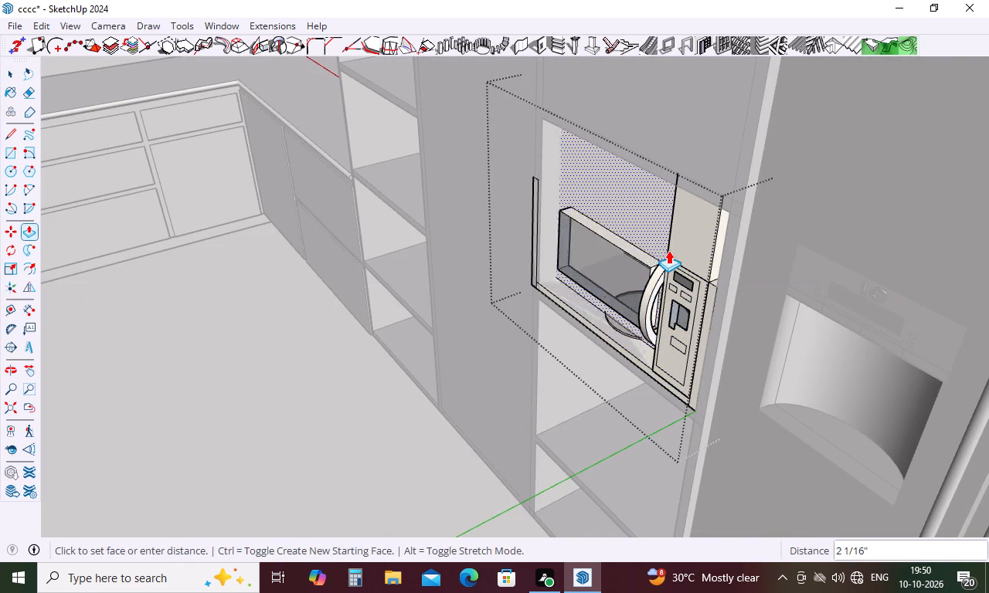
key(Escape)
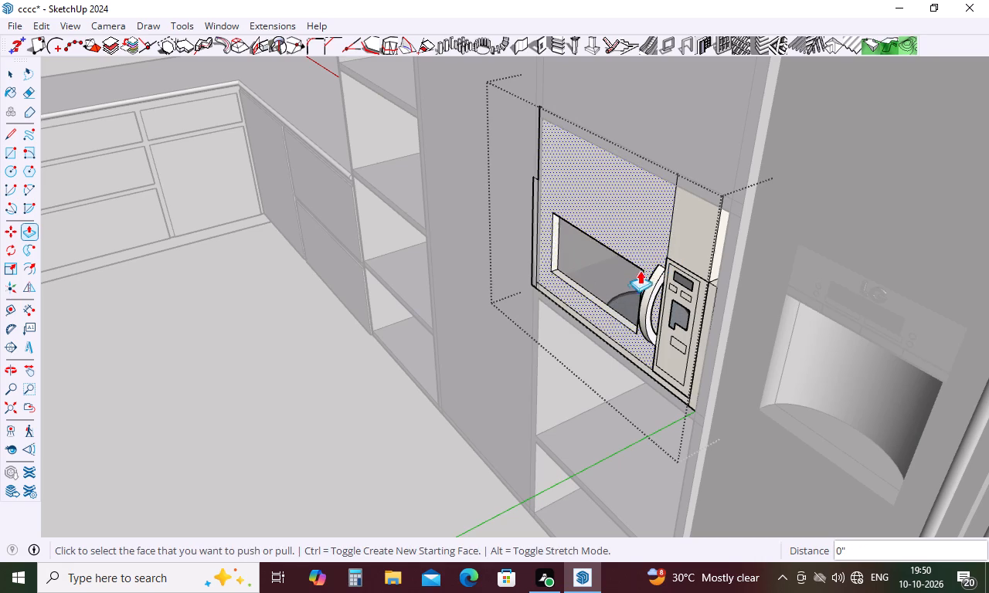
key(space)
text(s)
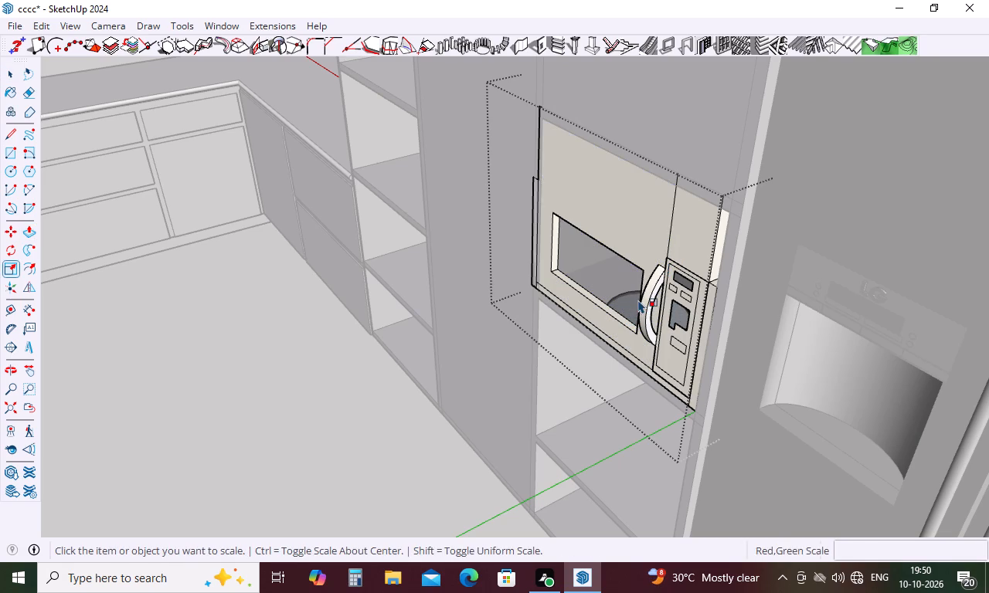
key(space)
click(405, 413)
Scale the microwave component's depth to about 0.88 along the green axis, setting its front back inside the niche.
click(635, 278)
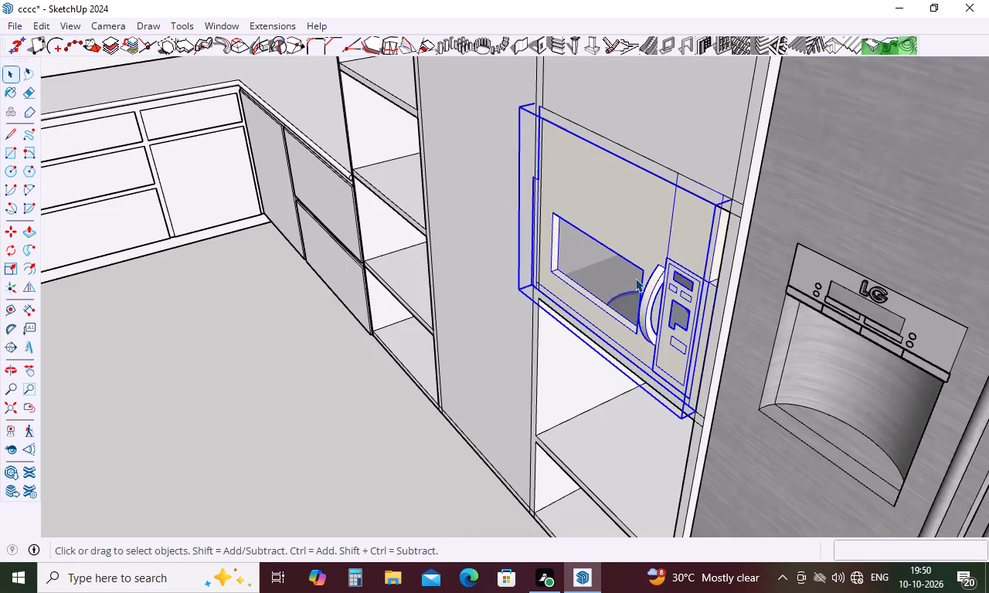
key(s)
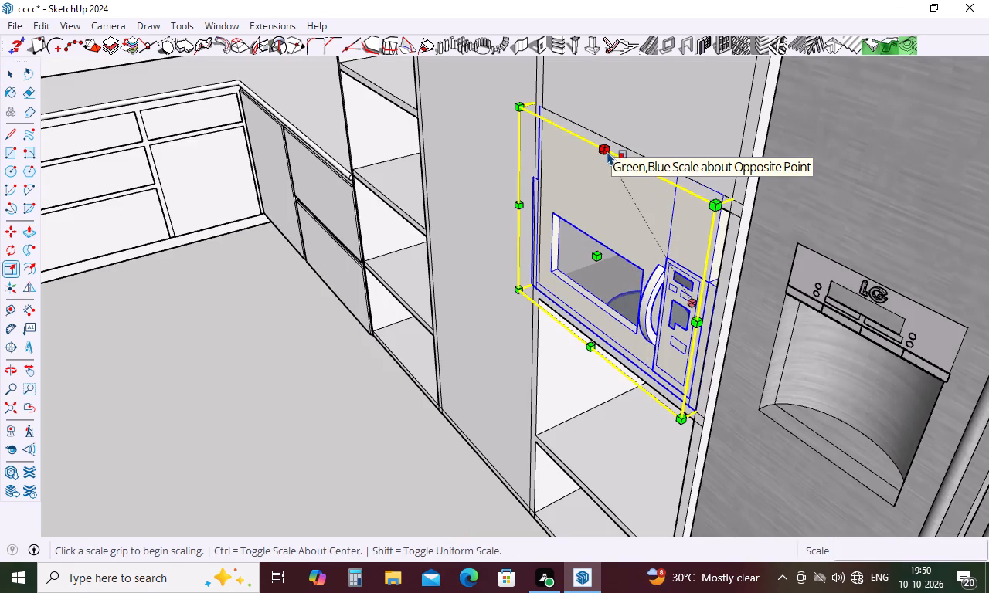
click(693, 324)
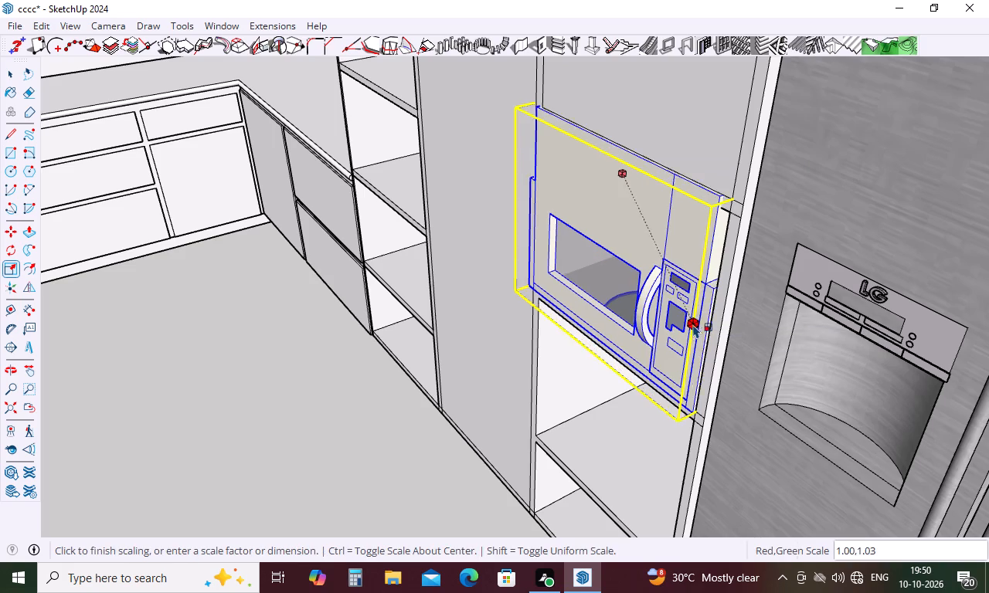
click(714, 314)
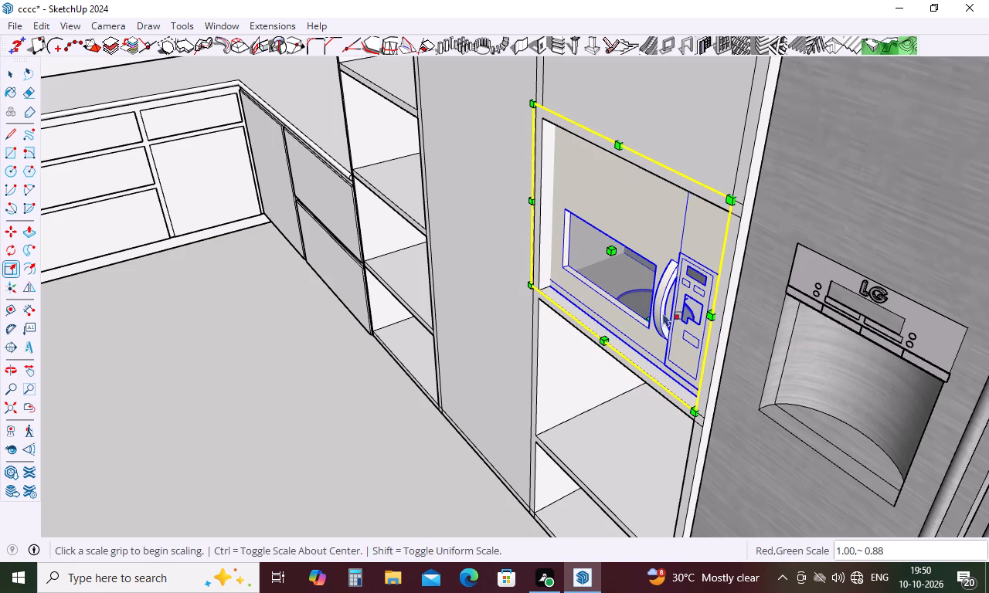
middle_drag(577, 252, 619, 252)
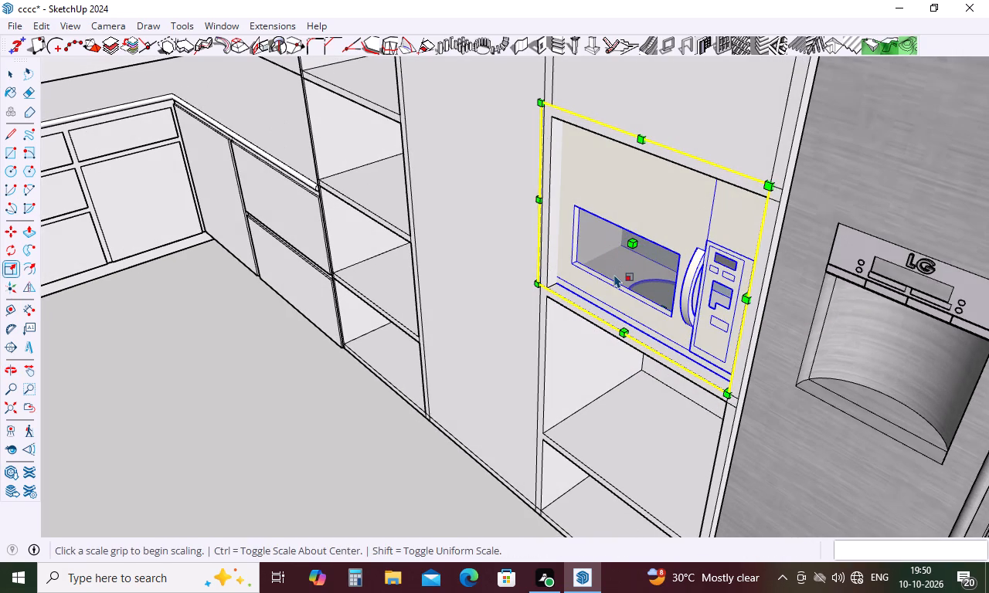
scroll(583, 300, down, 3)
middle_drag(583, 300, 681, 293)
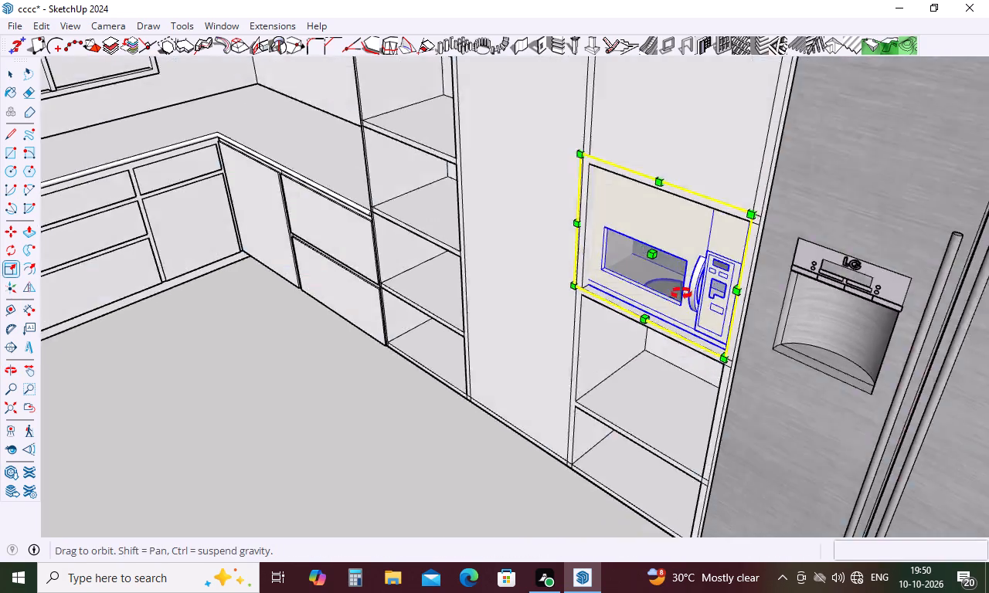
middle_drag(681, 293, 596, 296)
scroll(607, 260, down, 10)
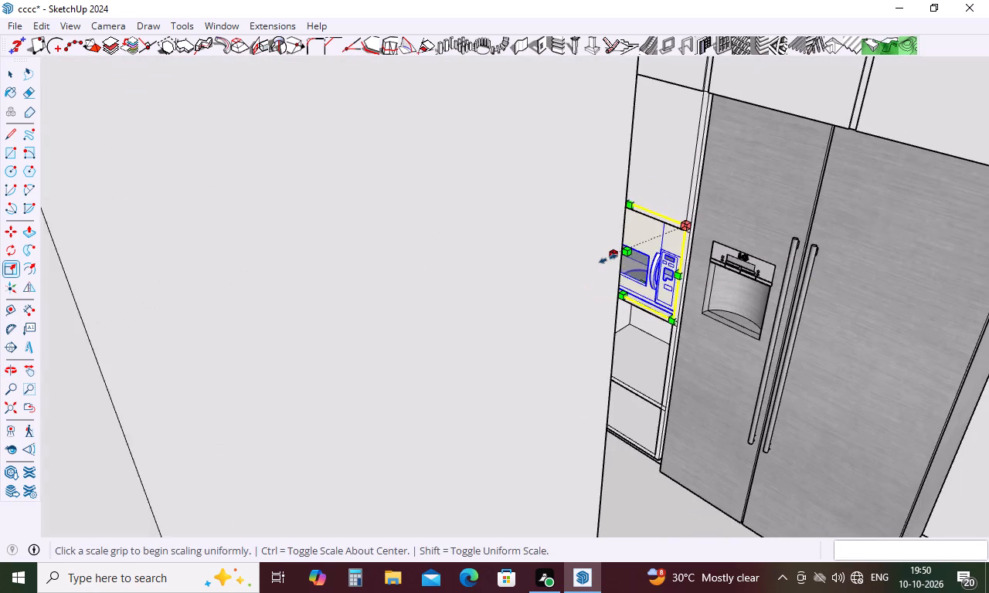
scroll(608, 259, down, 5)
key(space)
Delete the flat stove reference image from the group it shares with the 3D stove, and leave the group.
scroll(683, 282, down, 15)
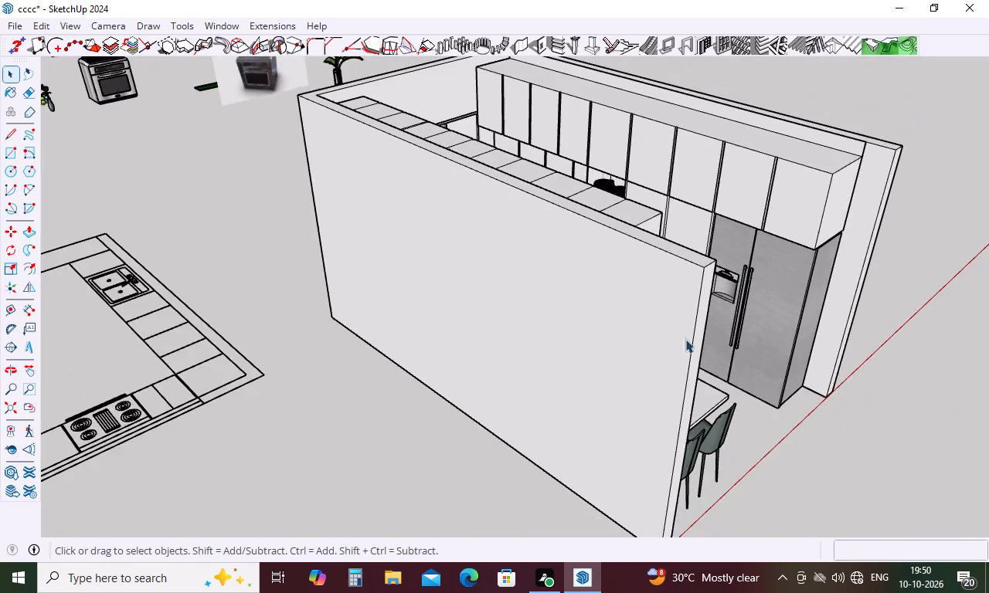
scroll(620, 384, down, 5)
scroll(508, 393, down, 9)
scroll(208, 120, up, 11)
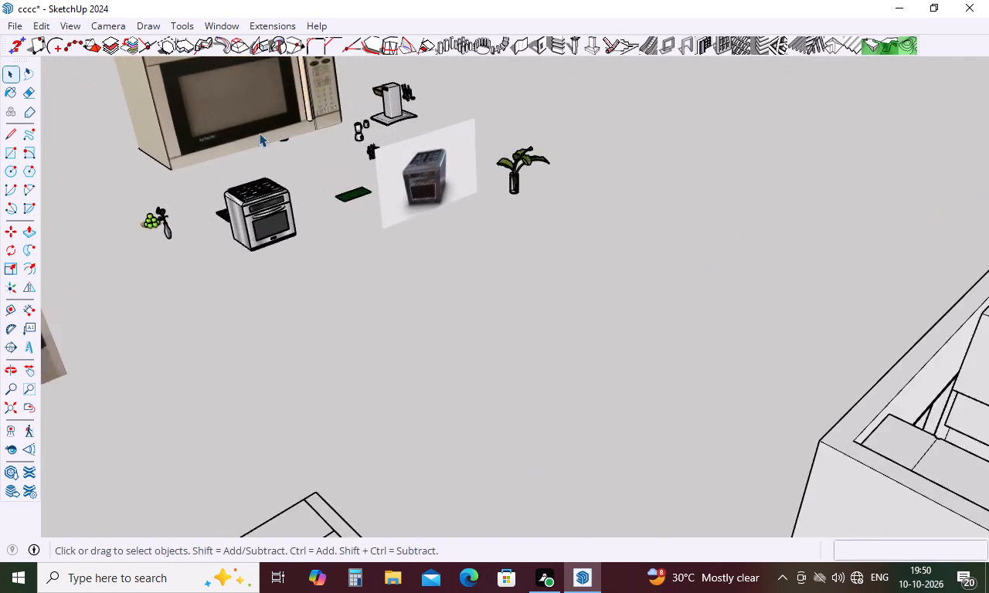
scroll(259, 133, up, 6)
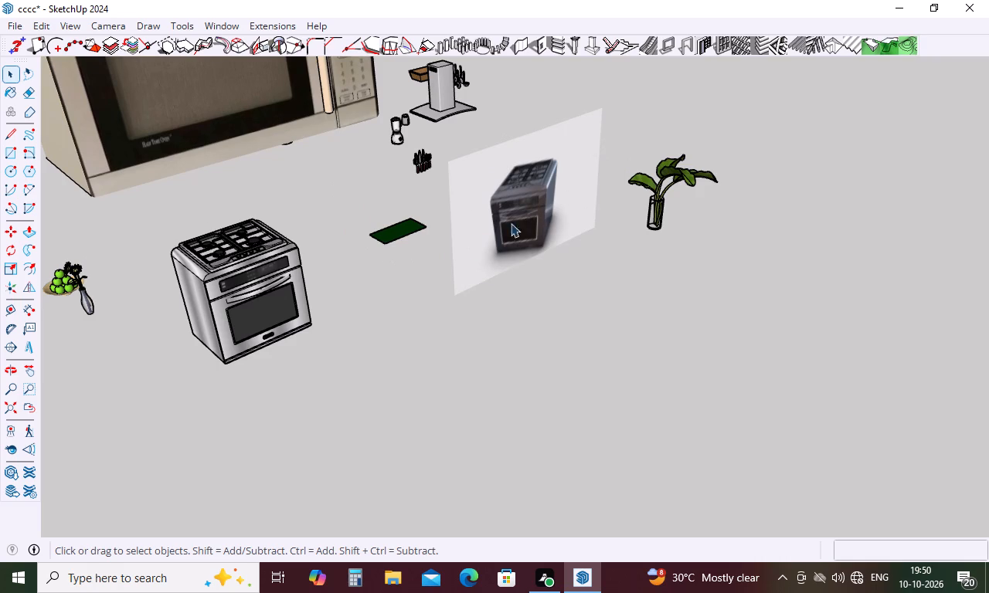
click(501, 222)
double_click(501, 222)
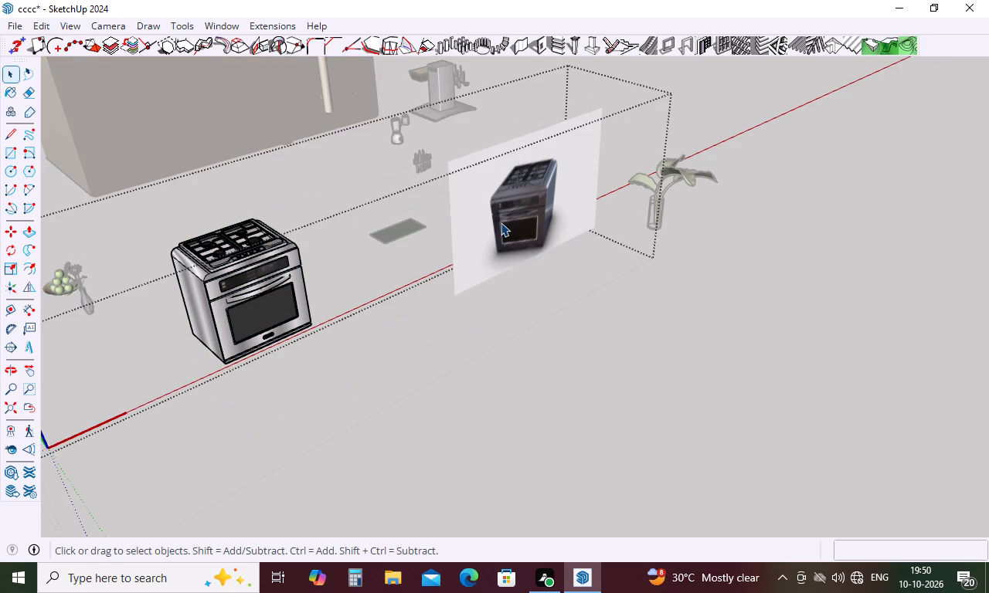
click(501, 222)
key(Delete)
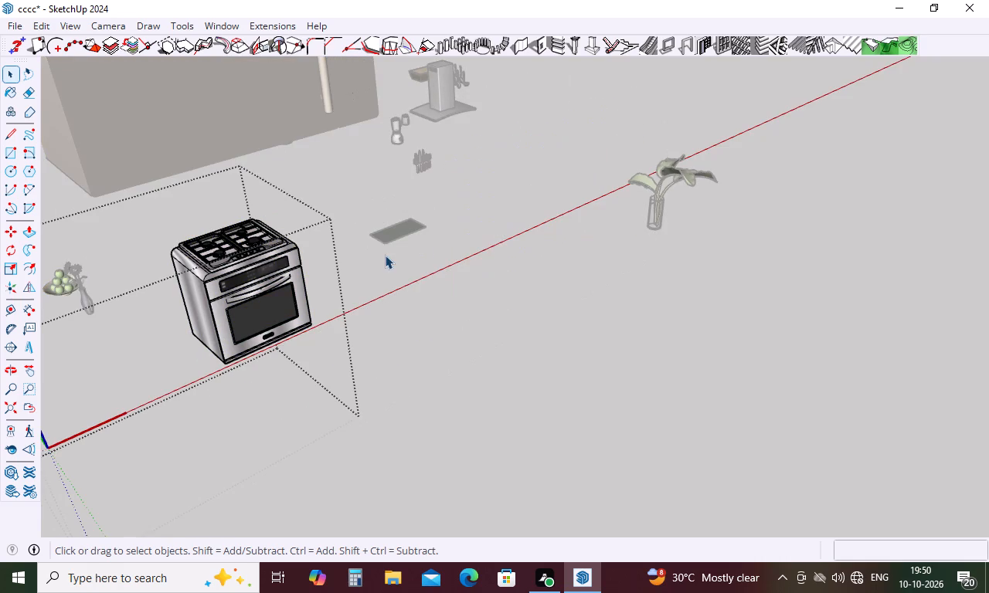
scroll(383, 255, down, 5)
middle_drag(441, 240, 216, 303)
scroll(240, 266, down, 5)
scroll(439, 235, down, 5)
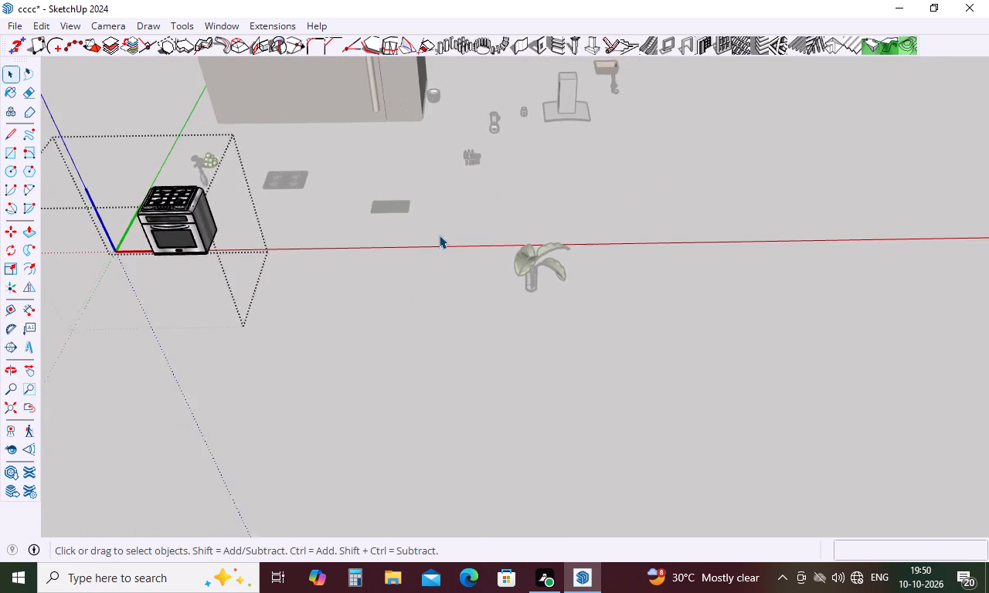
middle_drag(647, 212, 352, 275)
scroll(313, 235, down, 6)
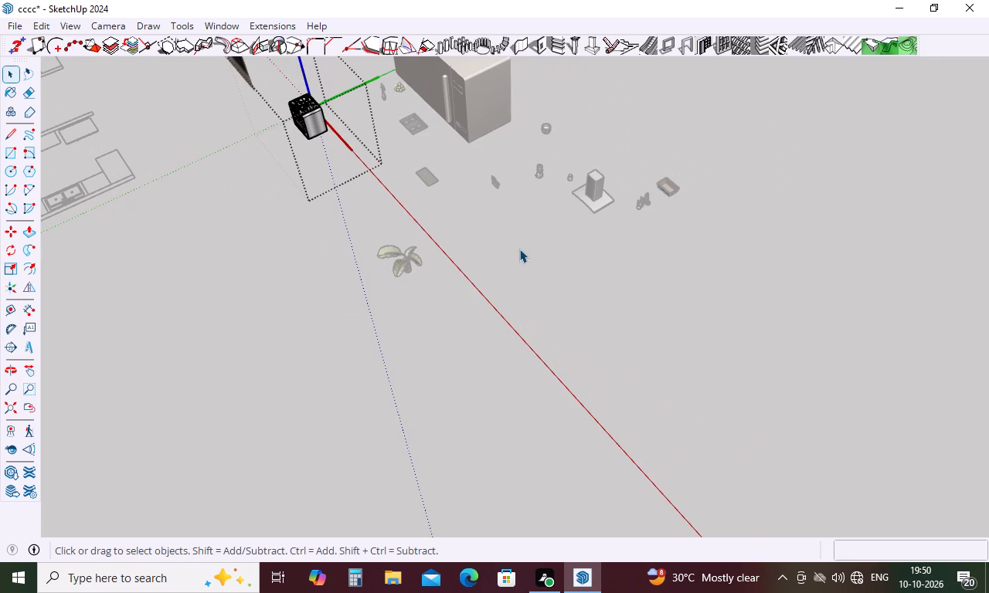
key(space)
click(413, 310)
Move the 3D stove by its lower front corner from the appliance collection to the open floor just outside the refrigerator end of the kitchen.
scroll(430, 157, up, 5)
scroll(427, 149, down, 5)
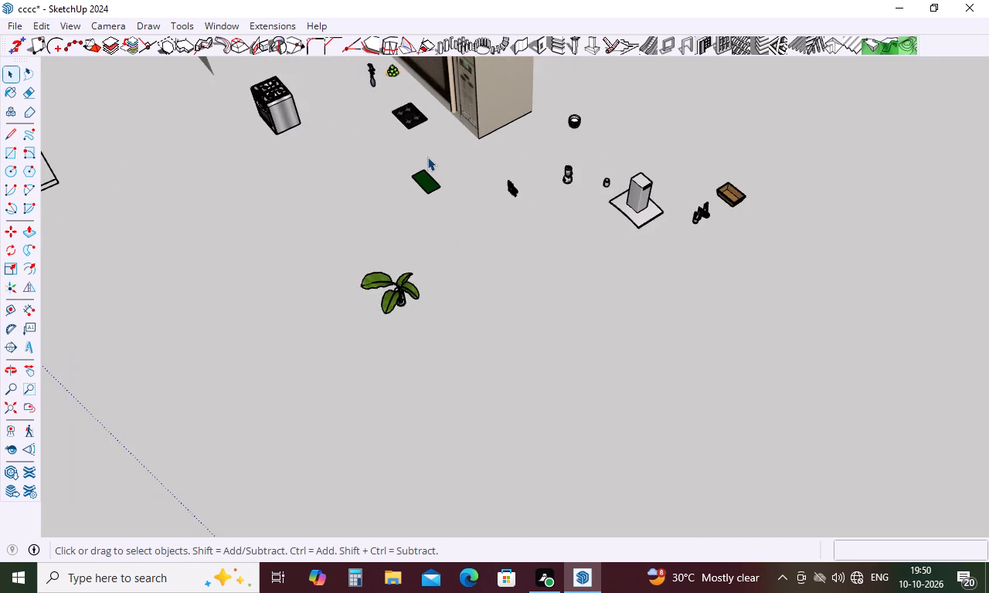
scroll(455, 225, up, 6)
middle_drag(460, 219, 389, 66)
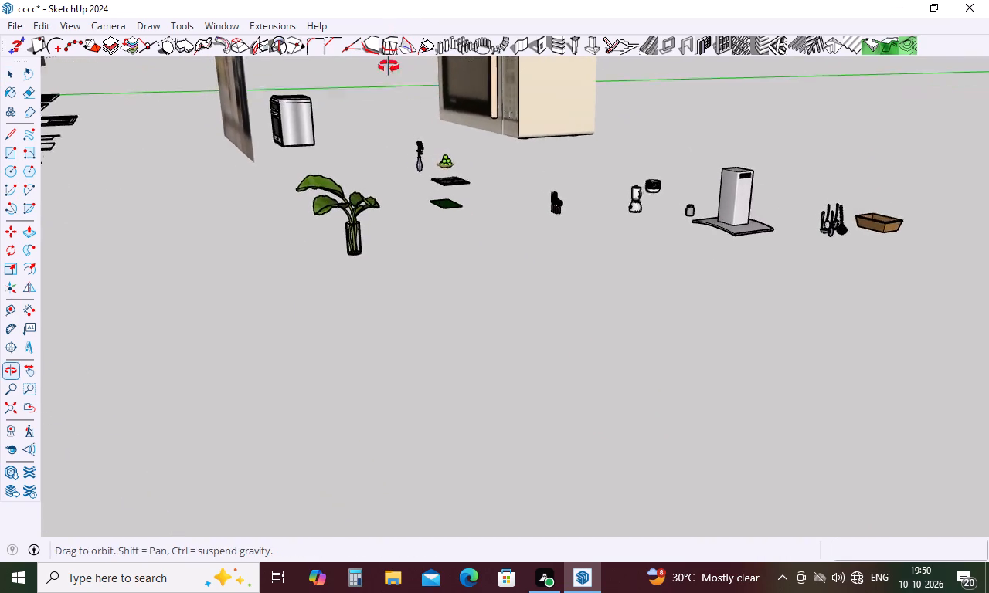
middle_drag(389, 66, 383, 145)
scroll(527, 145, down, 15)
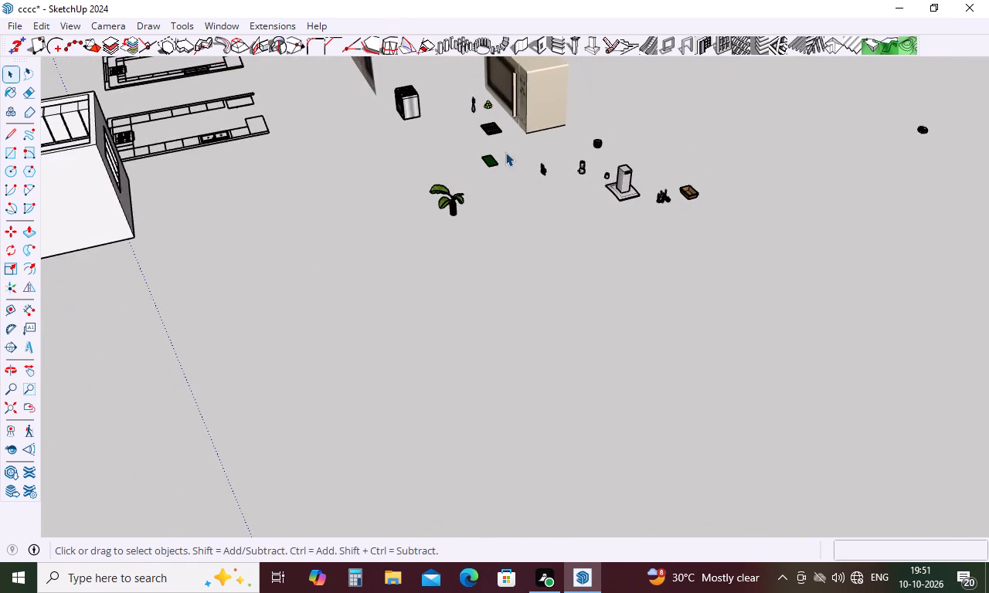
scroll(505, 152, down, 17)
scroll(460, 96, up, 18)
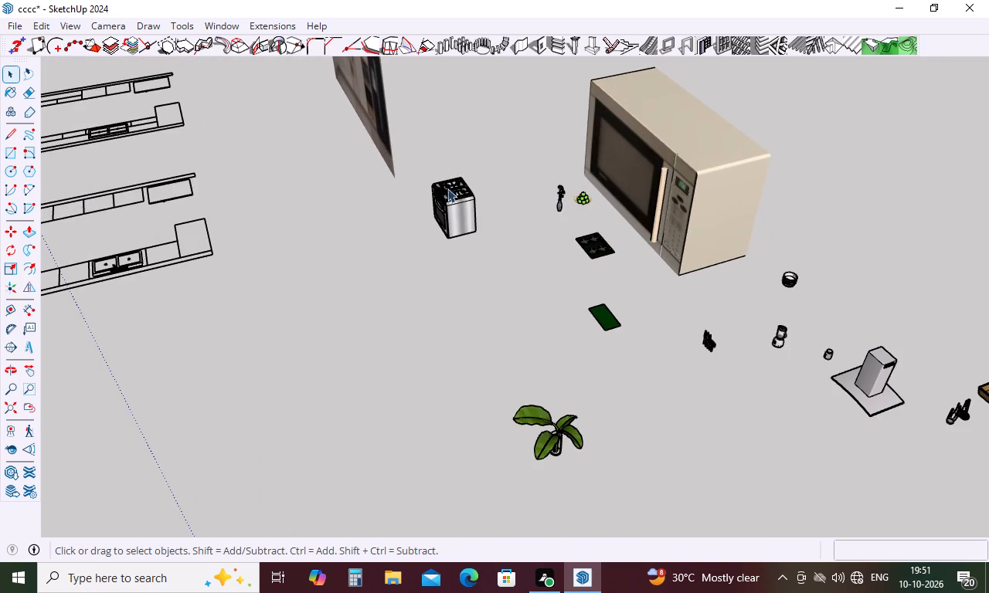
click(448, 193)
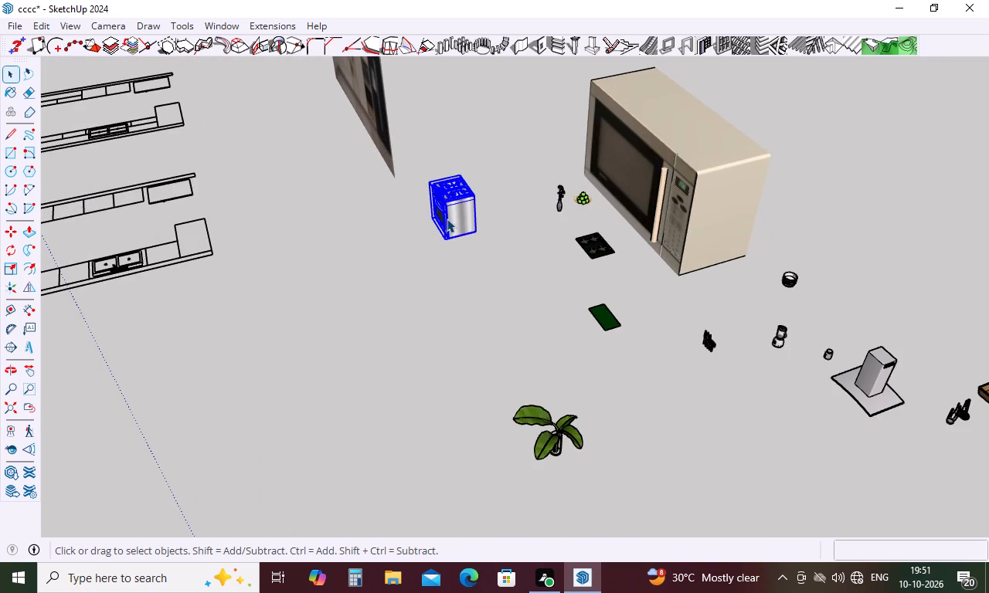
key(m)
click(447, 240)
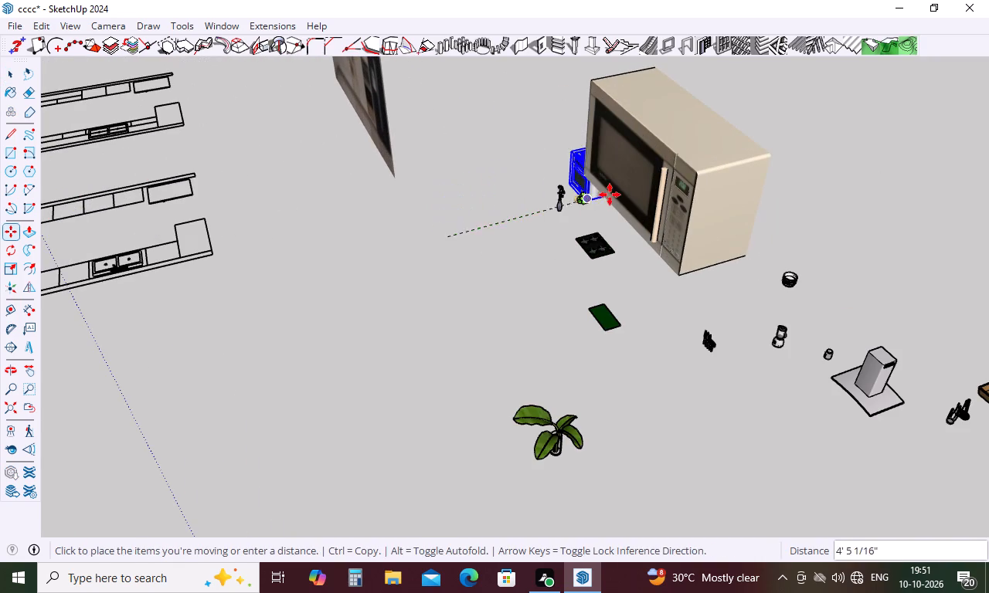
scroll(610, 195, down, 18)
scroll(620, 208, down, 6)
middle_drag(381, 345, 726, 403)
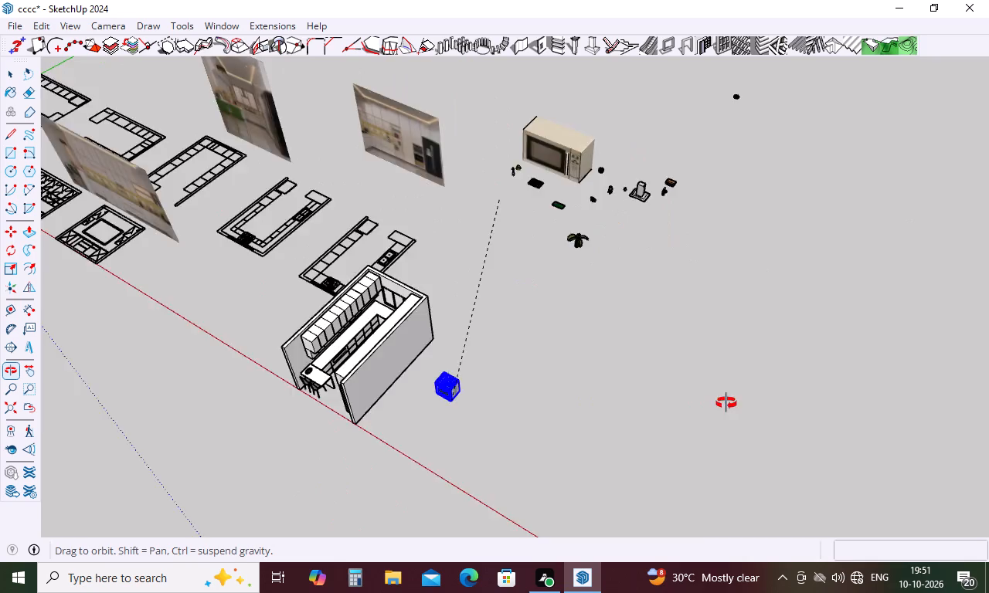
middle_drag(726, 403, 930, 346)
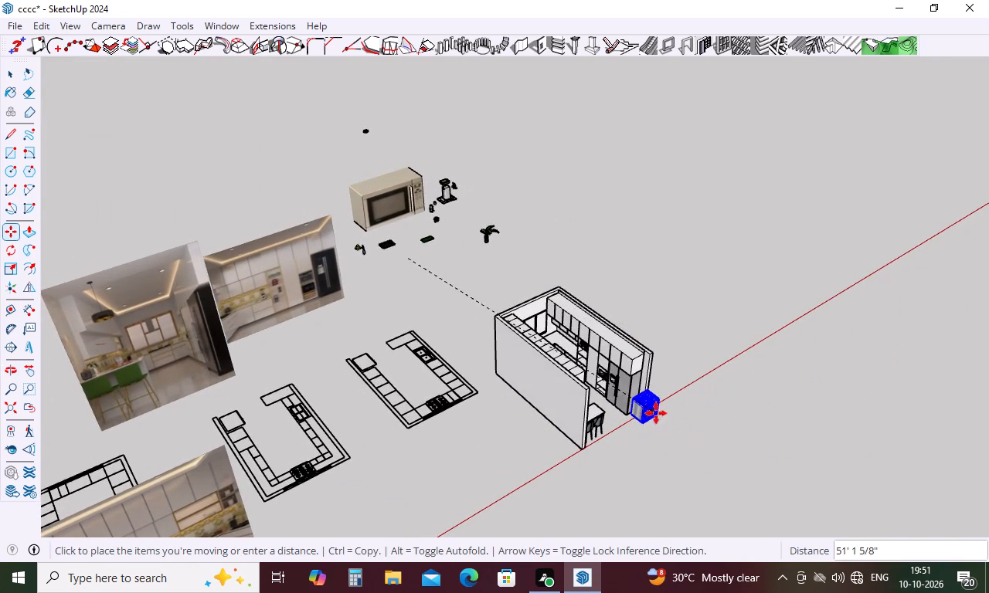
scroll(655, 412, up, 13)
scroll(580, 388, up, 12)
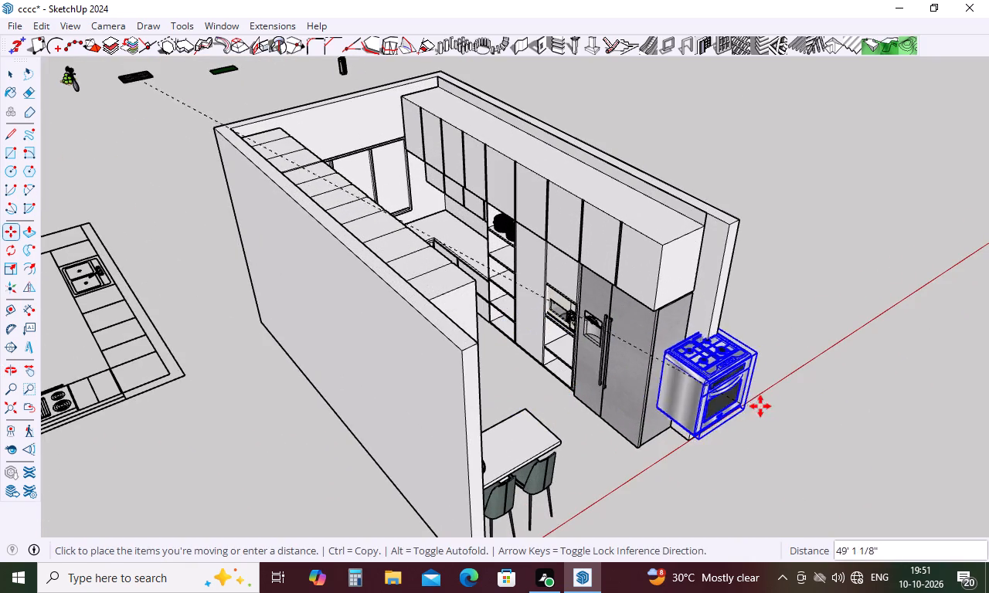
click(827, 409)
Rotate the 3D stove a quarter turn about its lower front corner, from the red axis to the green axis, matching the refrigerator's facing.
key(q)
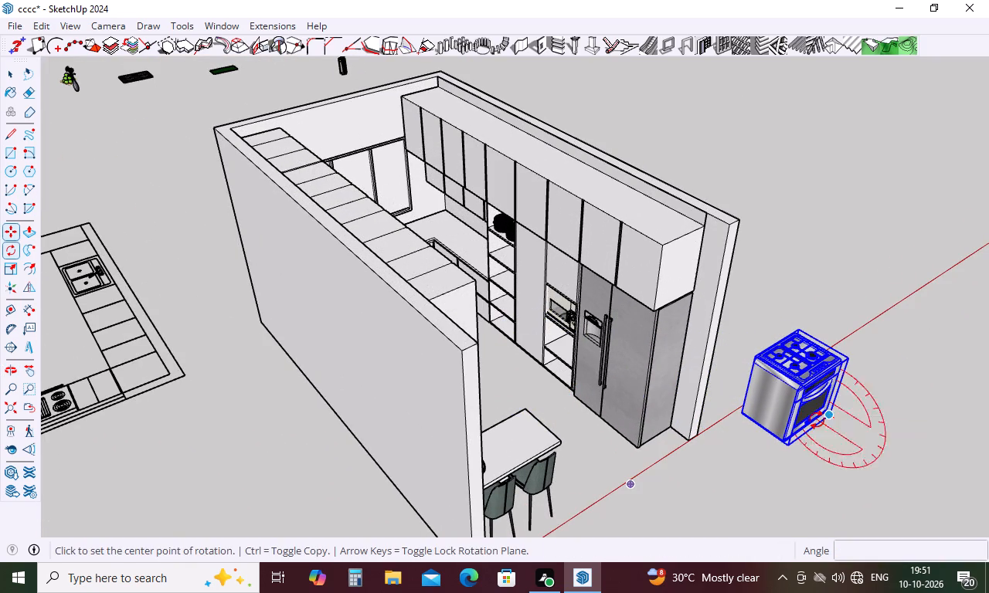
click(782, 446)
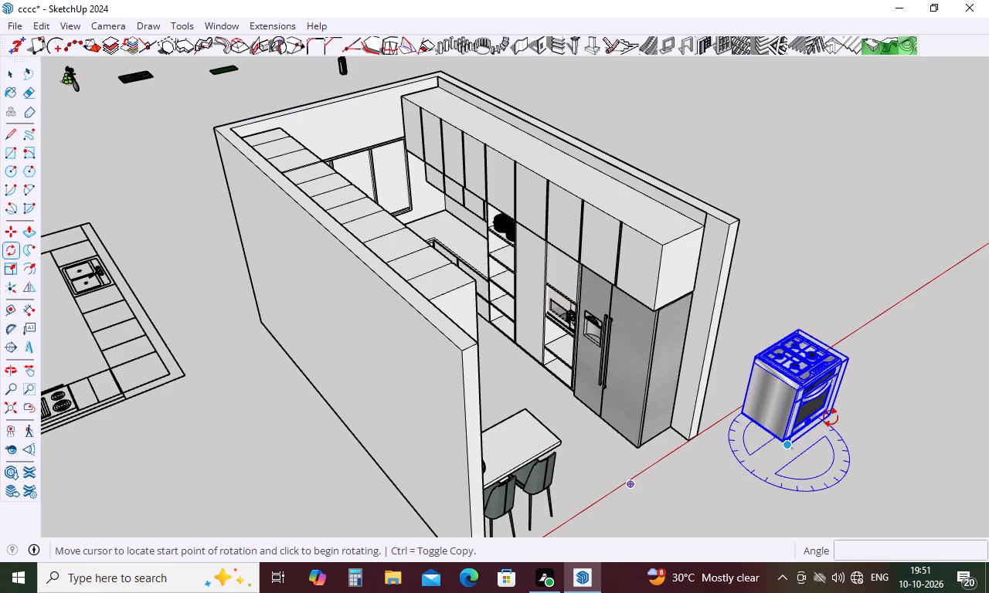
scroll(834, 418, up, 12)
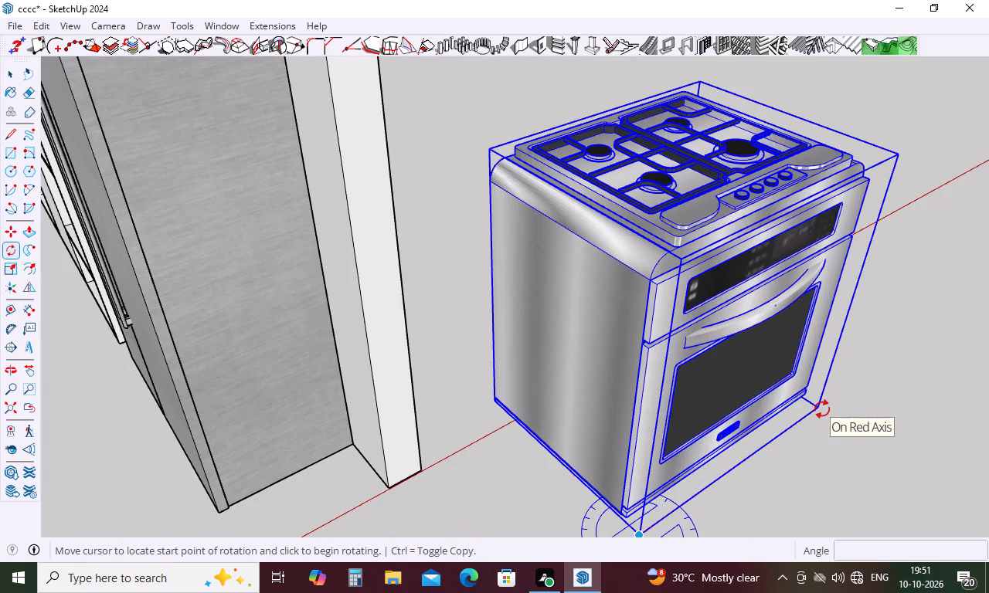
click(822, 409)
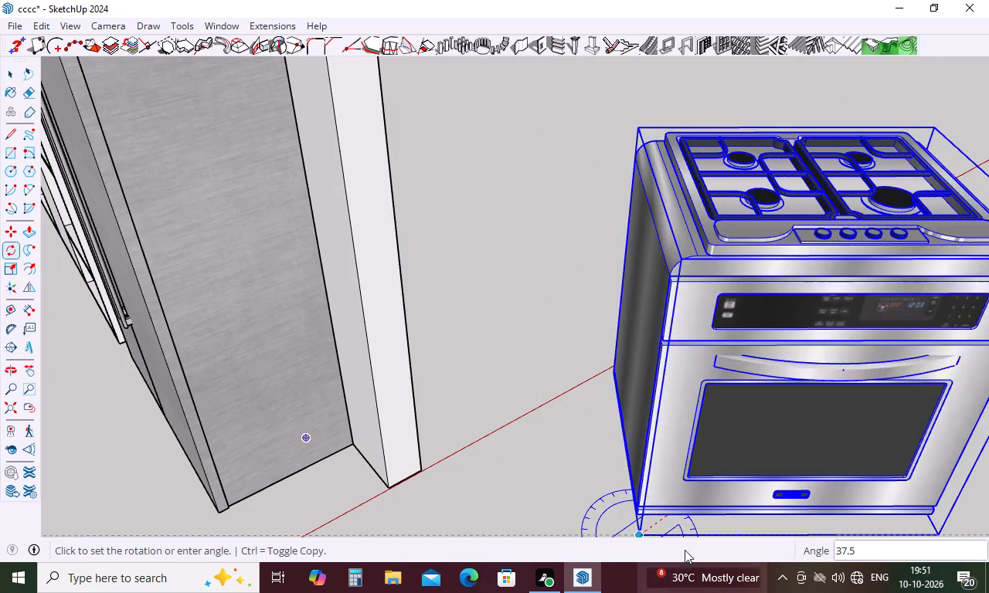
scroll(739, 429, down, 14)
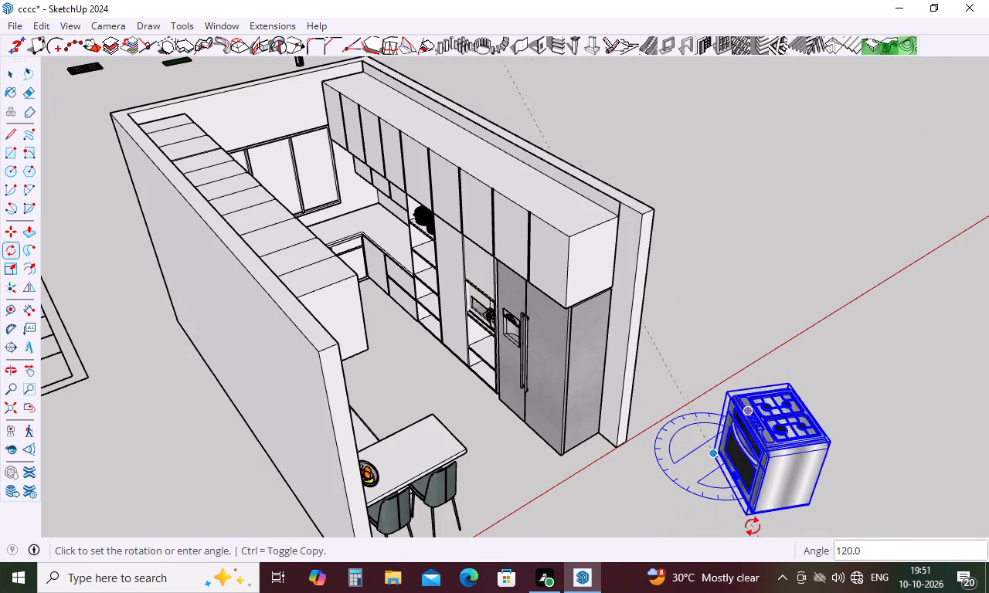
click(816, 534)
key(space)
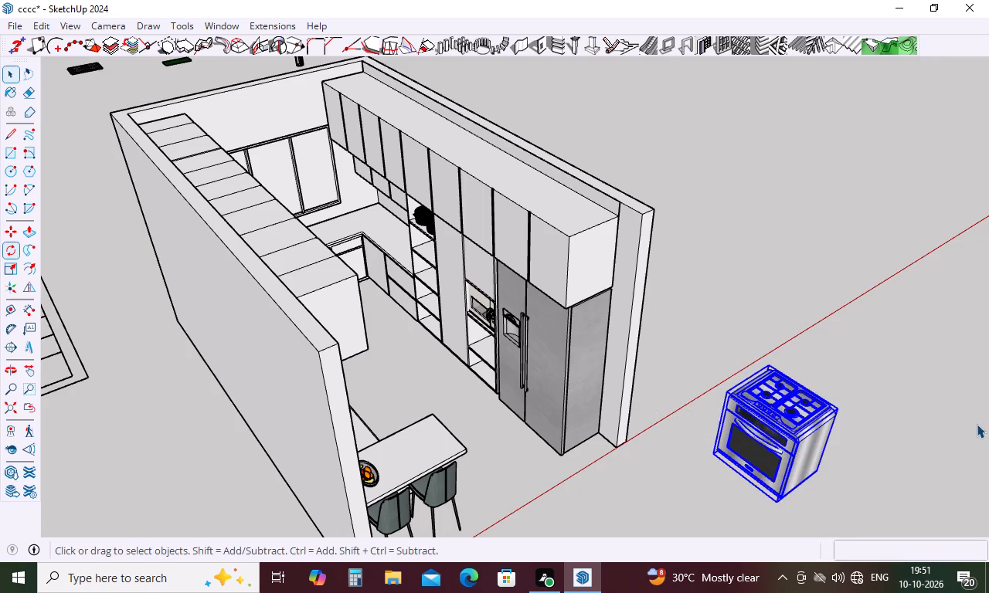
Scale the stove down to about 0.86 green and 0.75 blue, 0.69 along red, and a further 0.66 along green.
key(s)
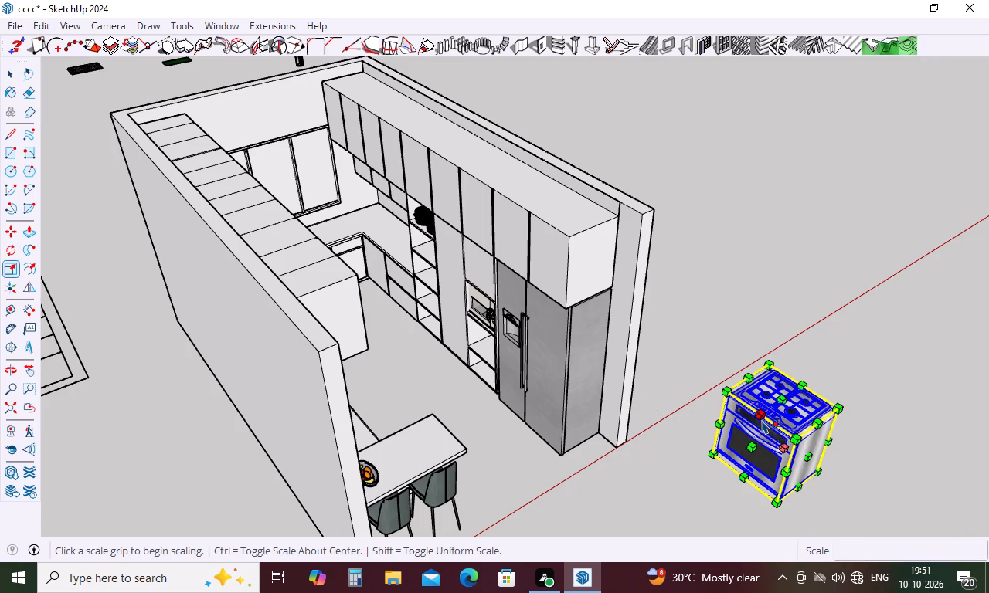
click(762, 420)
click(762, 427)
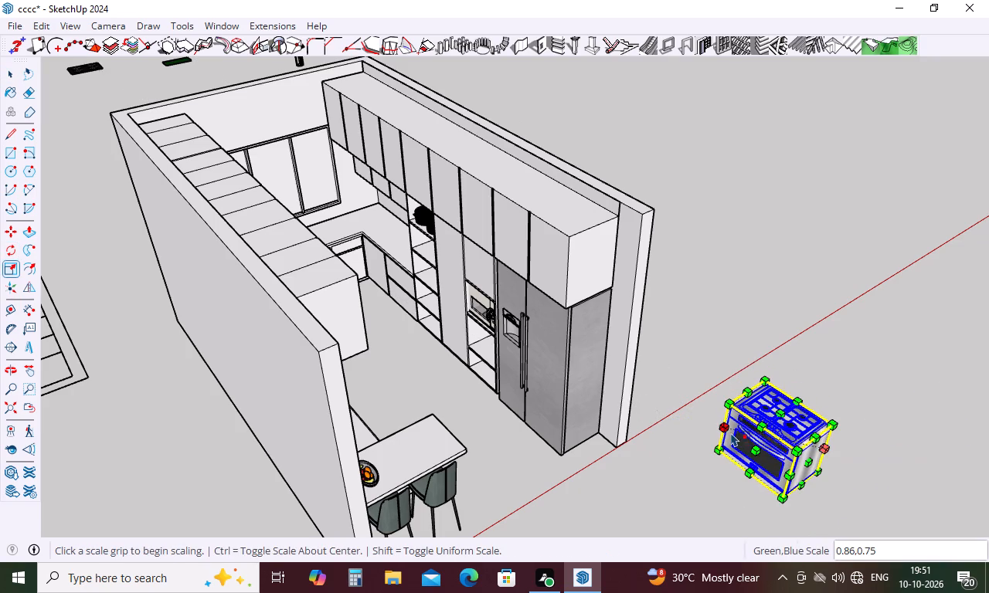
click(730, 431)
click(746, 439)
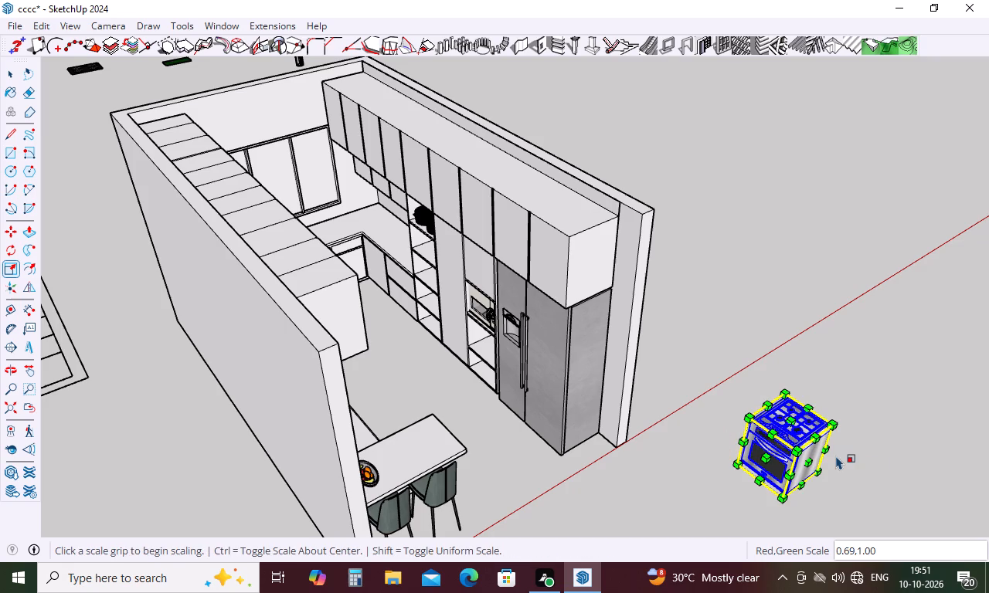
click(830, 452)
click(814, 459)
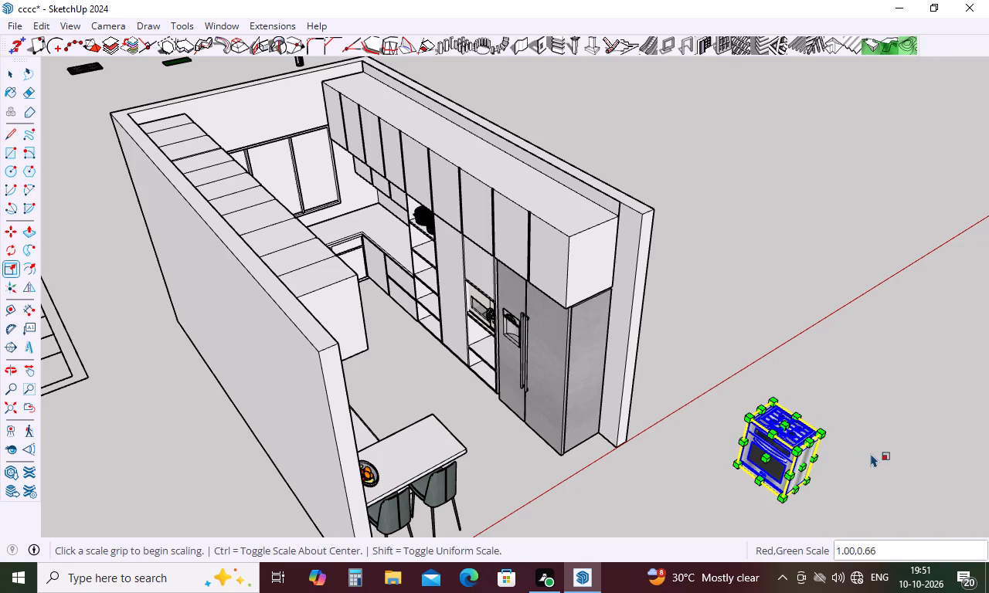
key(space)
click(893, 453)
Move the stove by its lower front corner into the niche below the microwave, onto the shelf's front corner beside the refrigerator.
key(m)
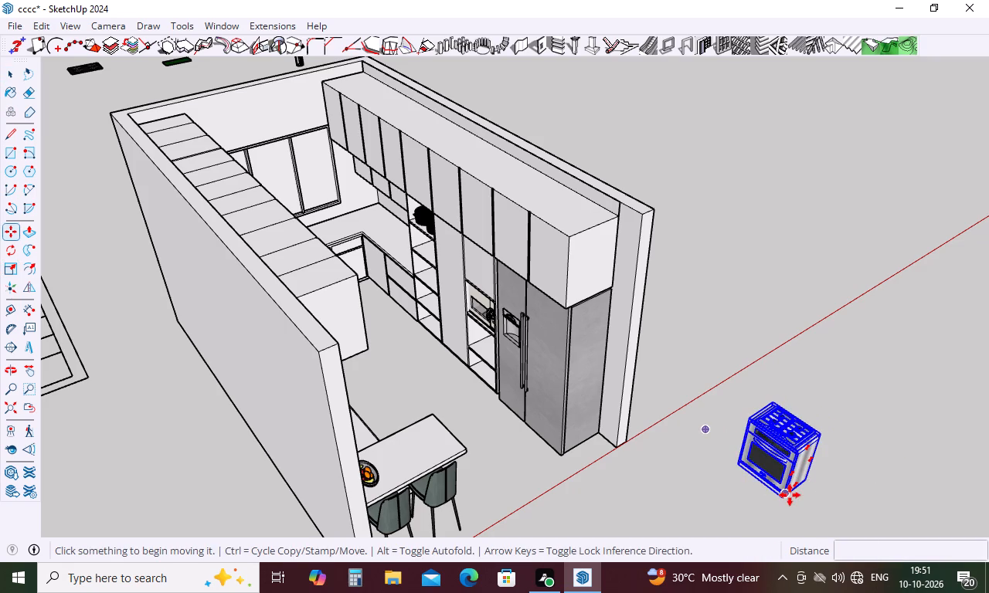
click(785, 498)
scroll(479, 369, up, 6)
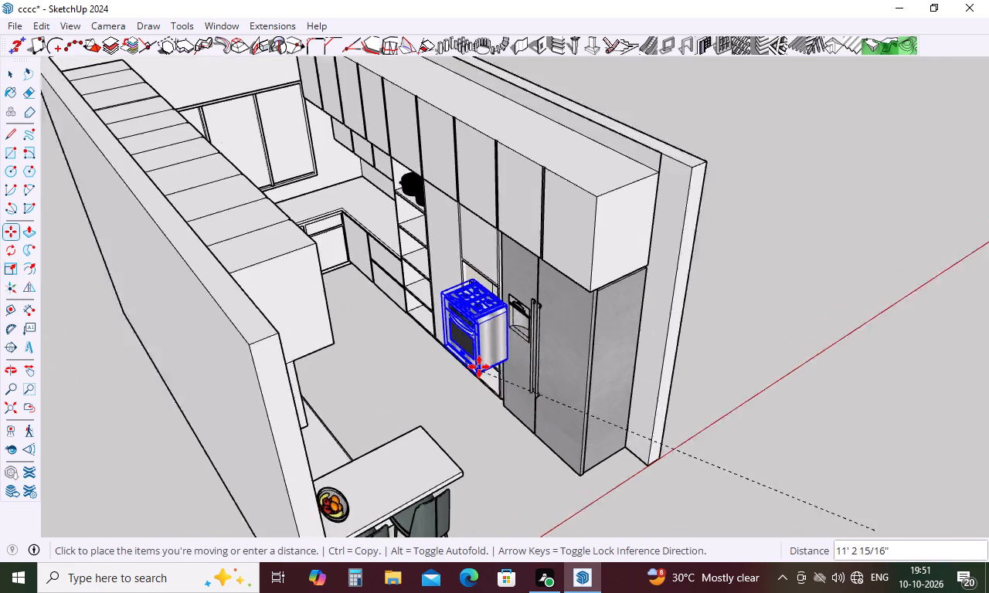
scroll(479, 367, up, 20)
scroll(479, 367, up, 7)
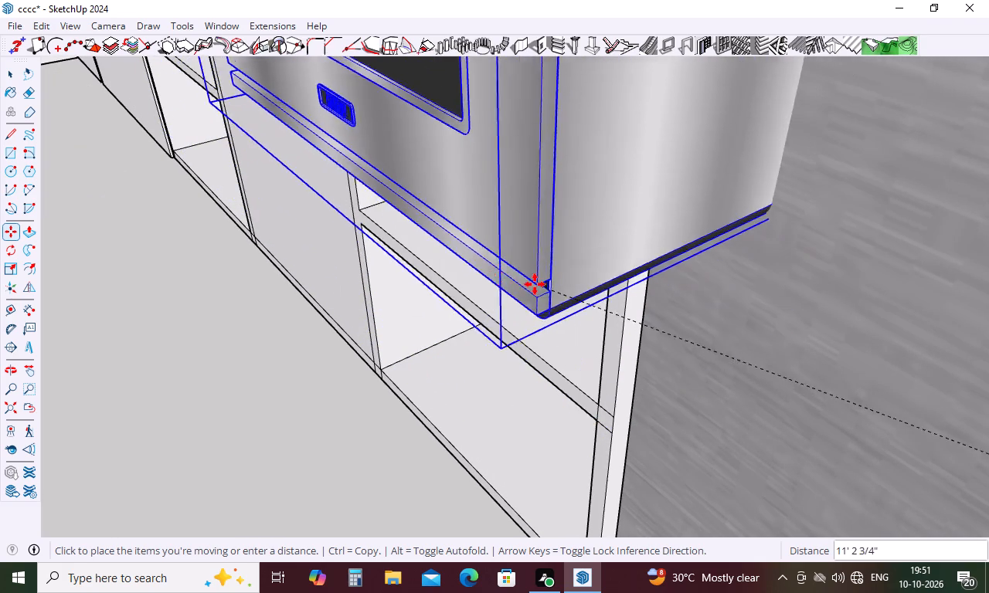
scroll(508, 175, down, 7)
scroll(526, 146, up, 17)
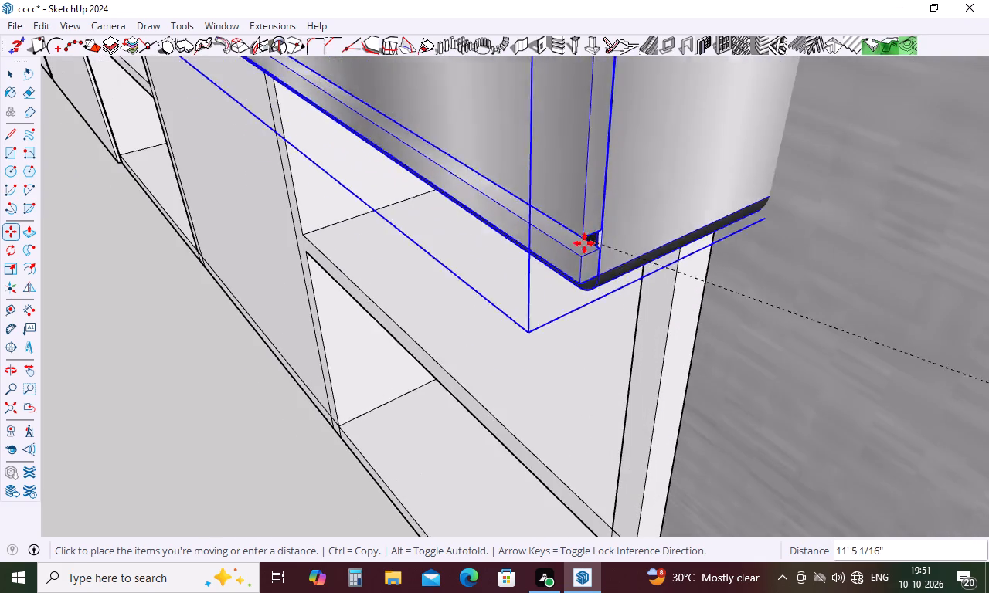
scroll(584, 243, up, 3)
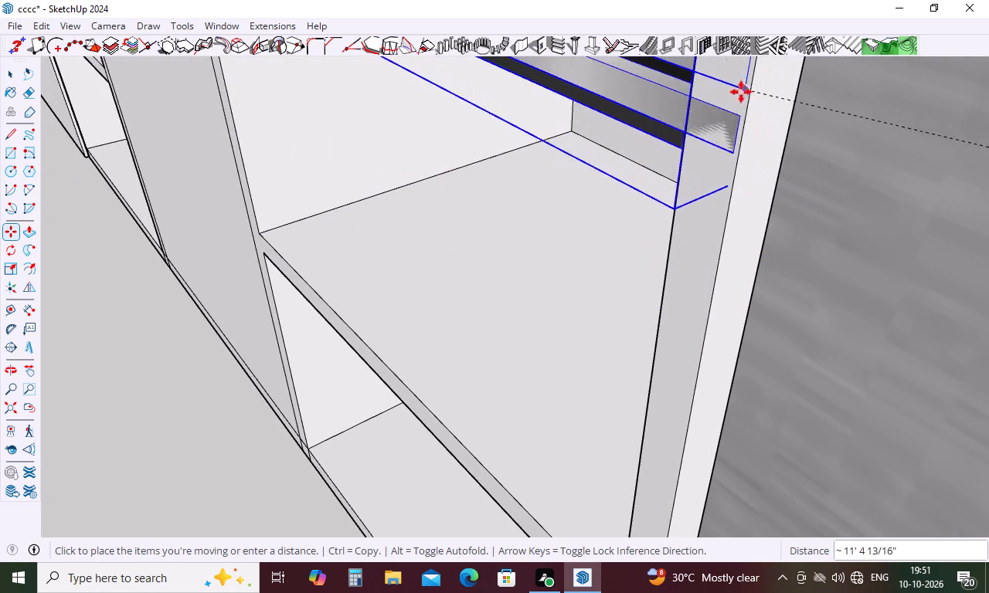
scroll(649, 110, down, 6)
scroll(664, 69, up, 1)
scroll(666, 65, down, 11)
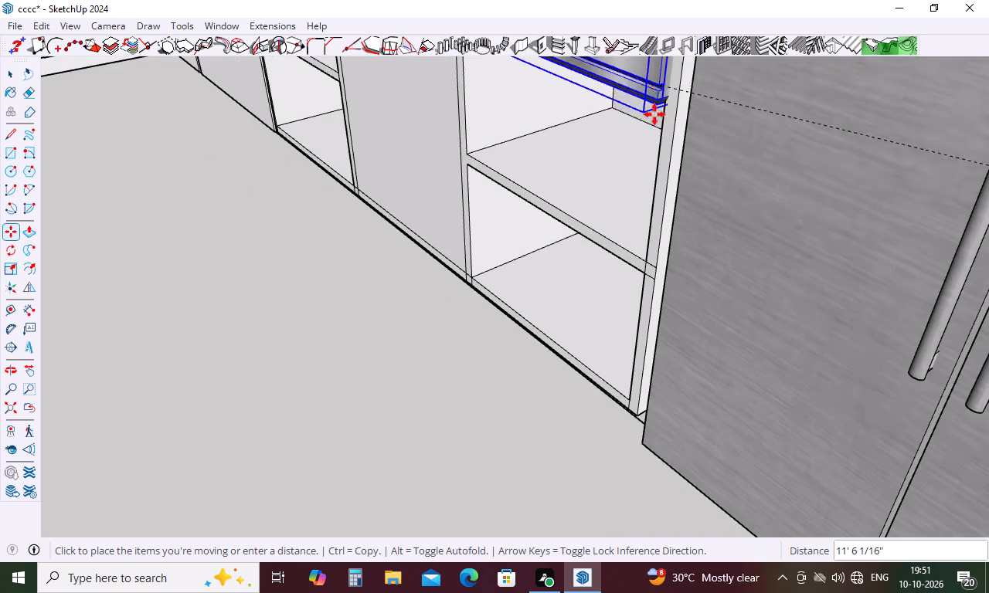
scroll(630, 275, up, 20)
scroll(630, 275, up, 15)
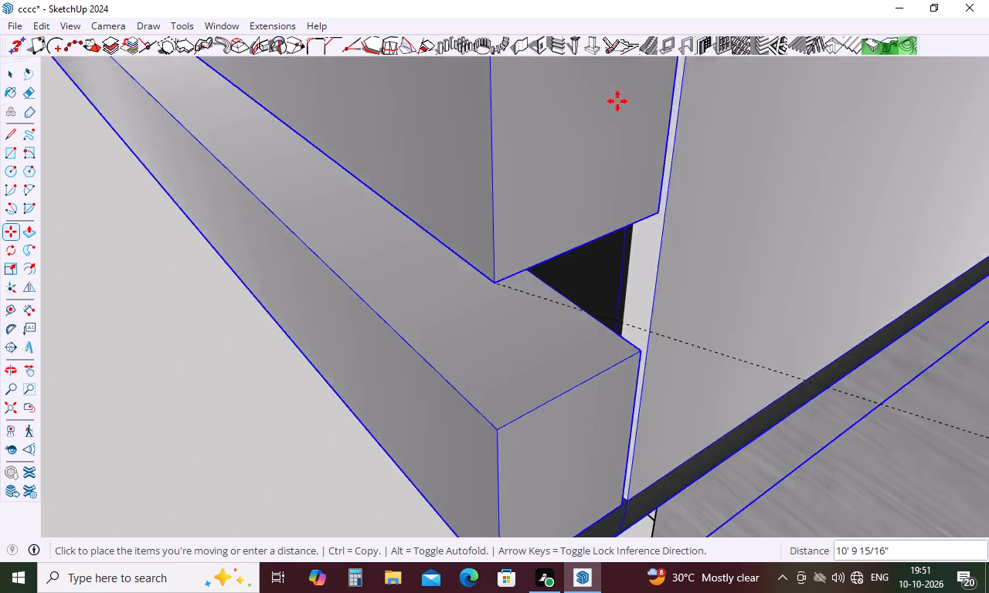
scroll(617, 101, up, 7)
scroll(702, 296, down, 6)
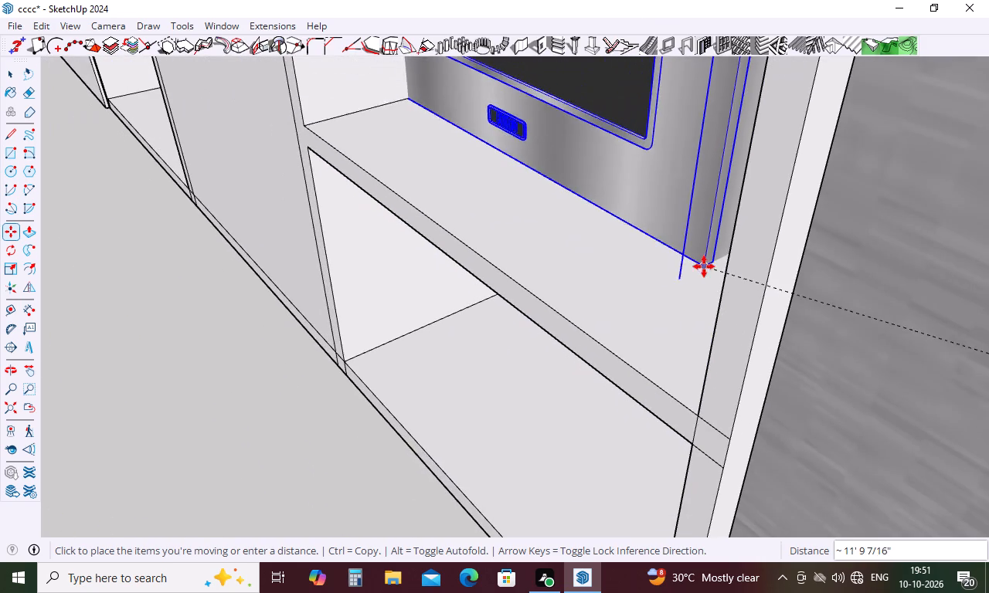
click(699, 416)
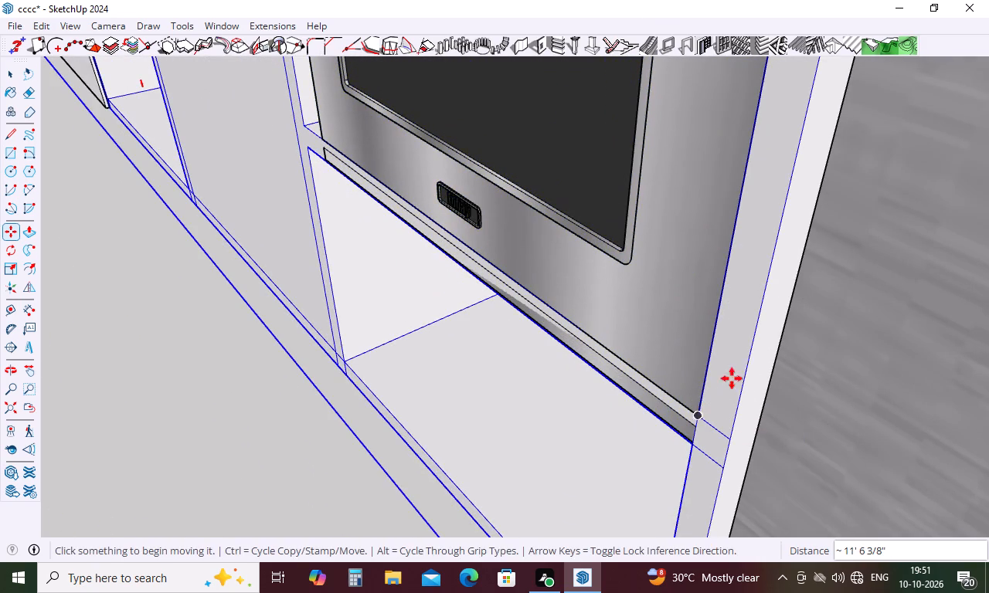
Shift the stove about 3 1/2" clear of the shelf edge and re-snap its lower front corner to the shelf's front corner.
scroll(708, 336, down, 6)
scroll(694, 402, up, 8)
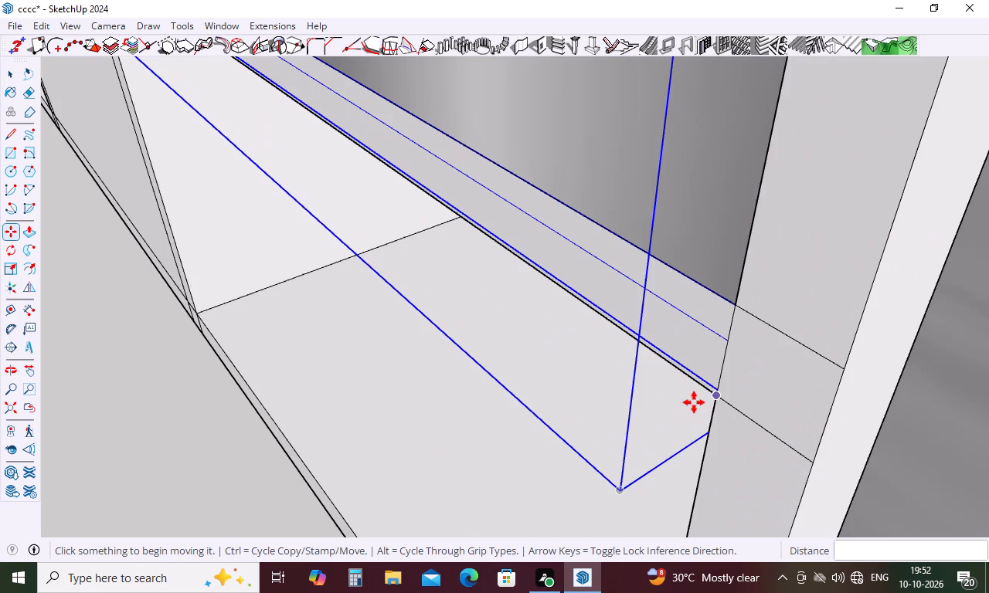
click(733, 307)
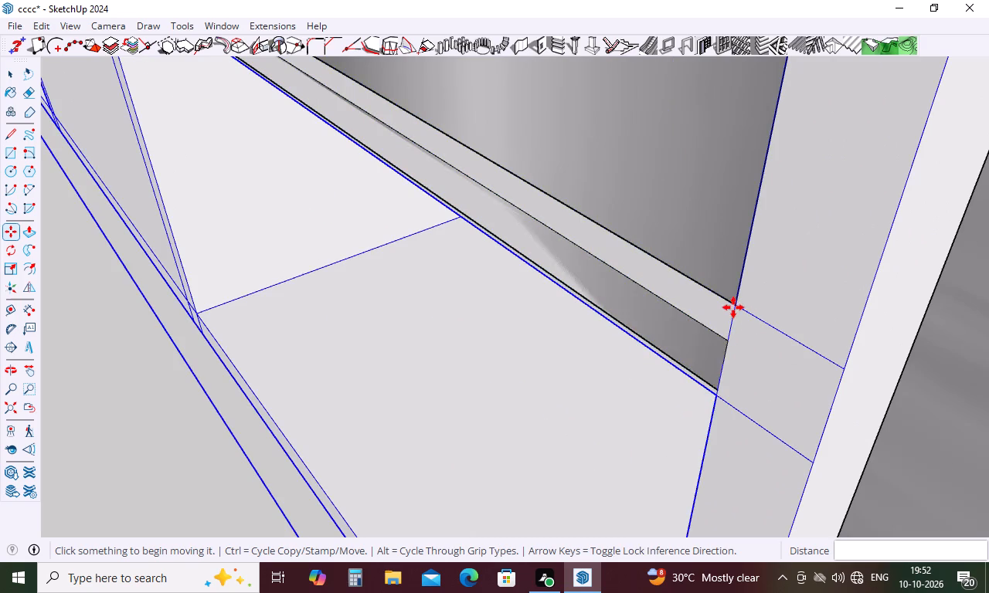
key(Escape)
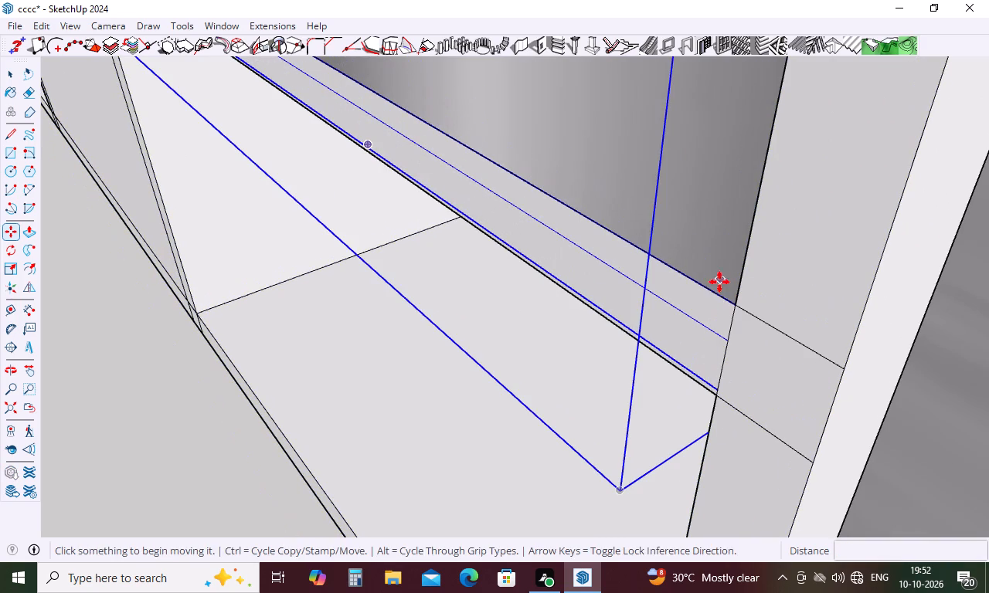
click(730, 254)
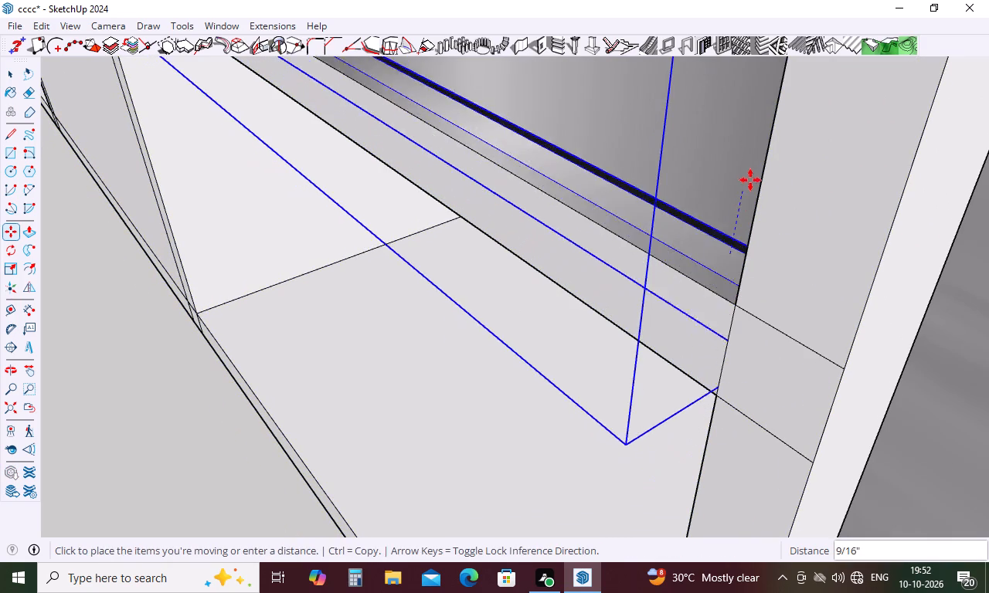
click(710, 95)
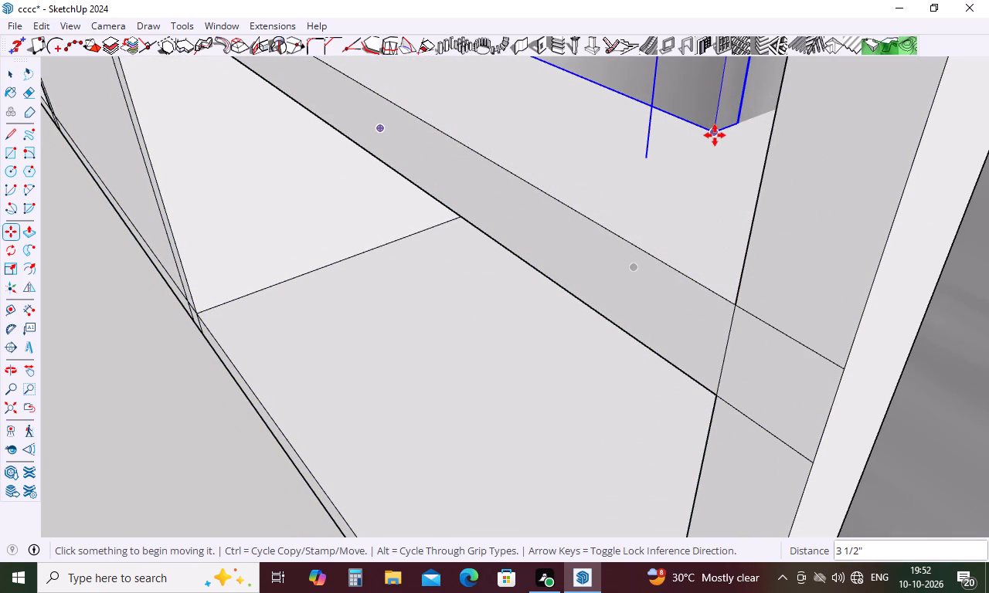
click(715, 135)
click(727, 302)
Move the stove by its bottom corner about 1 9/16" onto the shelf's top front corner, so its base clears the shelf edge.
scroll(813, 341, down, 4)
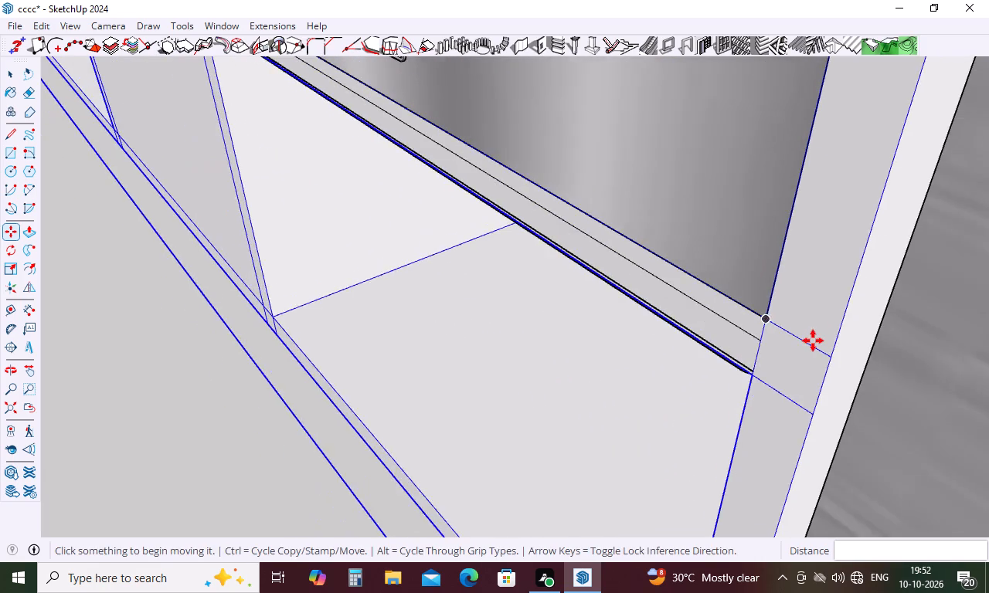
scroll(813, 341, down, 16)
scroll(813, 341, down, 5)
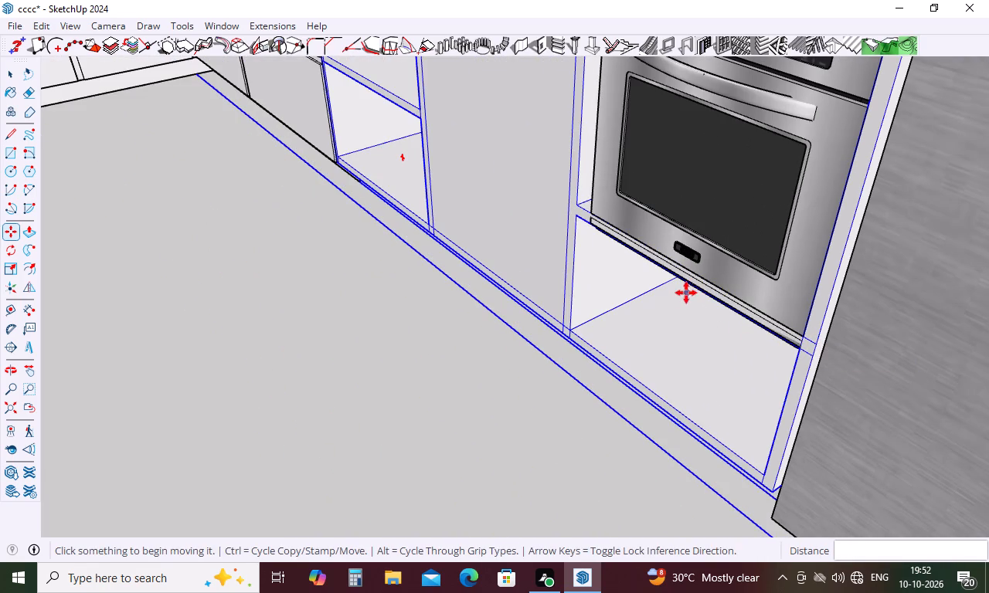
middle_drag(686, 293, 793, 225)
scroll(899, 187, up, 2)
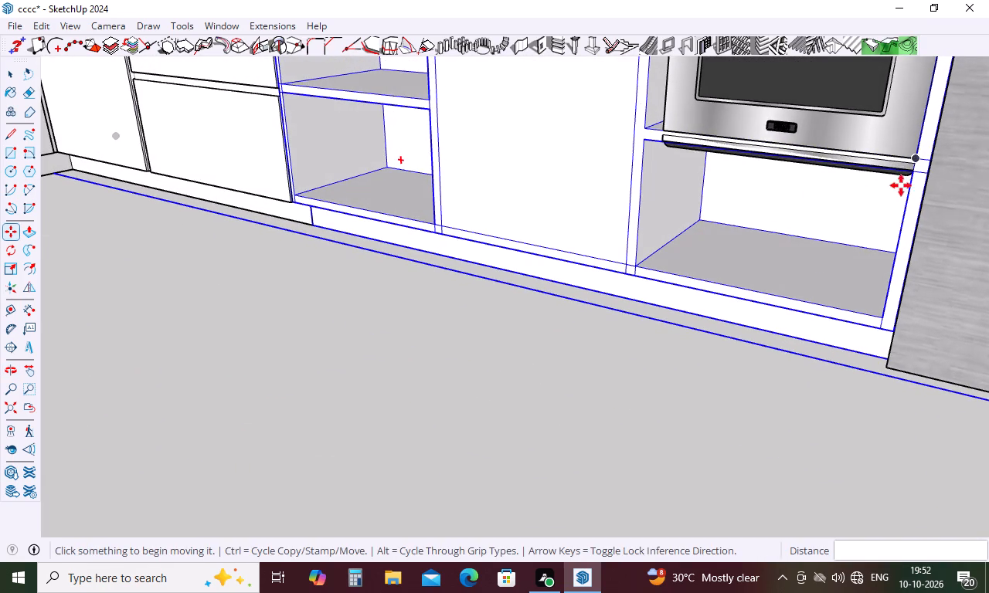
scroll(901, 185, up, 9)
click(916, 163)
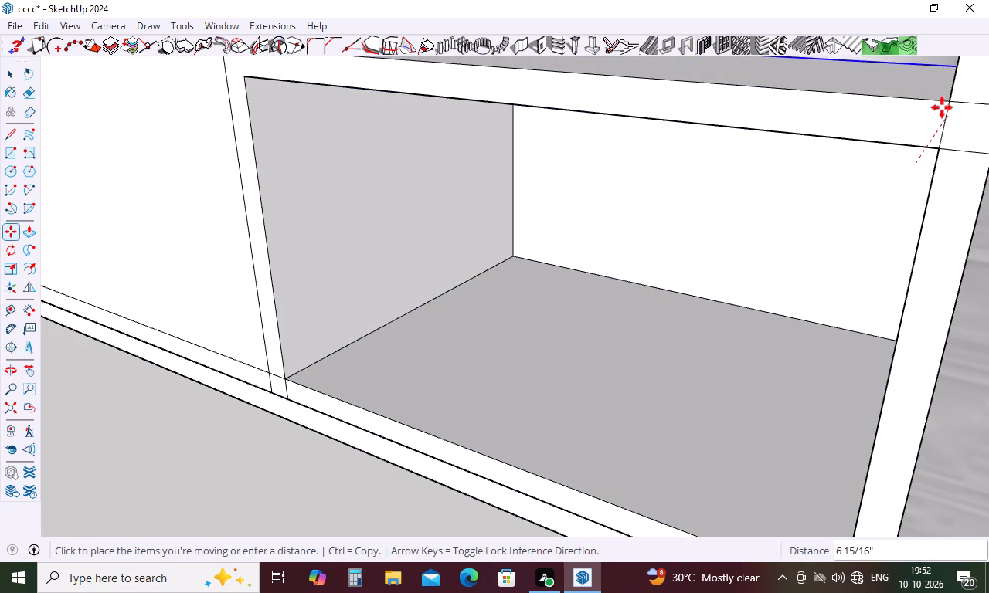
click(946, 102)
scroll(747, 198, down, 2)
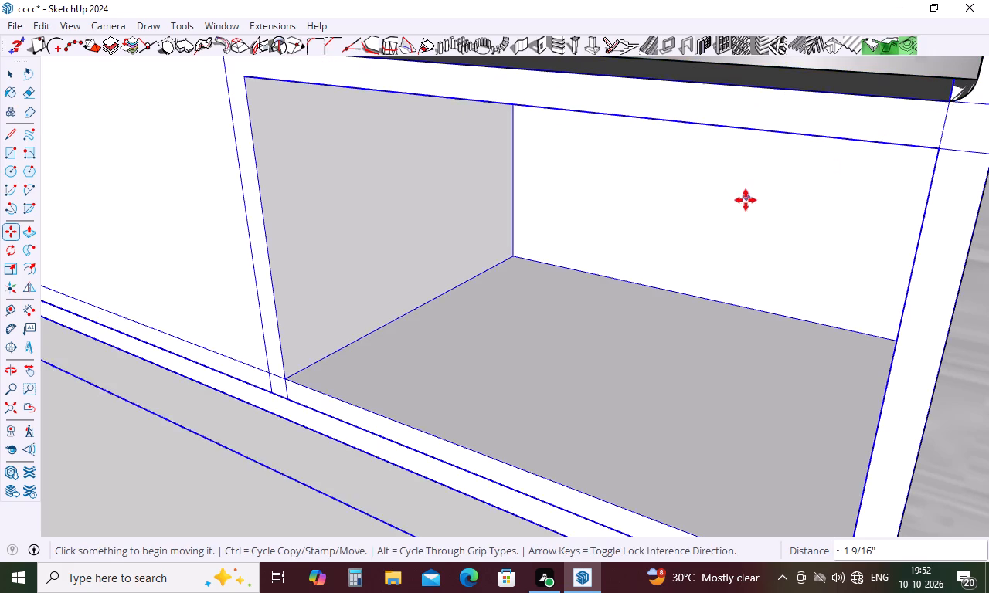
scroll(746, 200, down, 9)
middle_drag(741, 212, 756, 288)
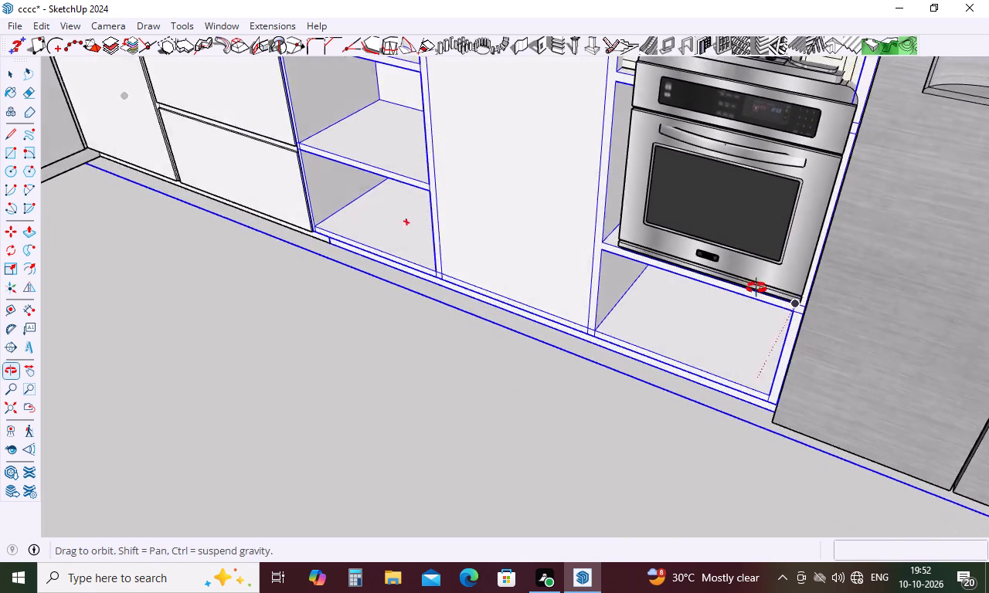
middle_drag(756, 288, 760, 325)
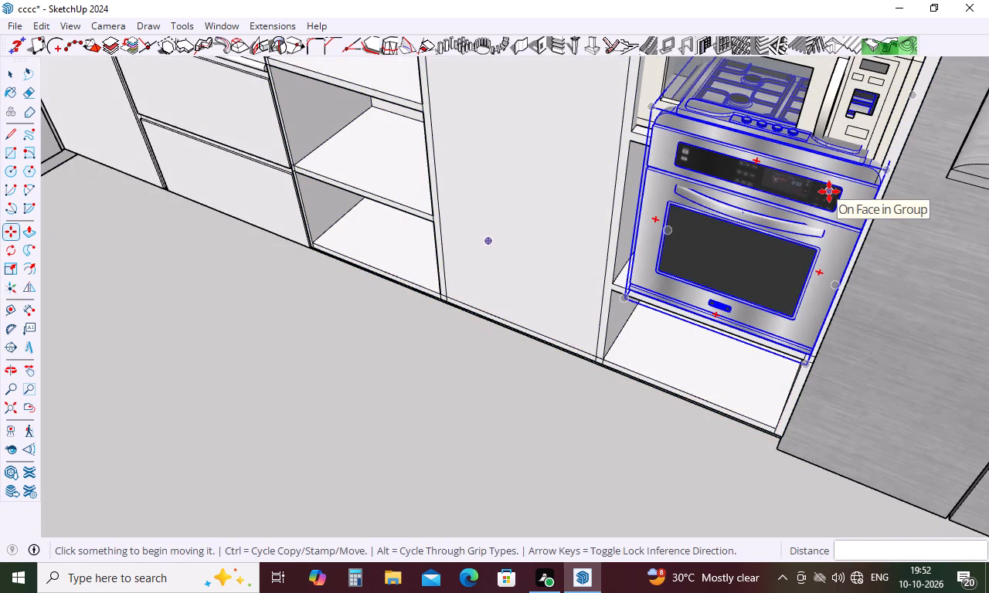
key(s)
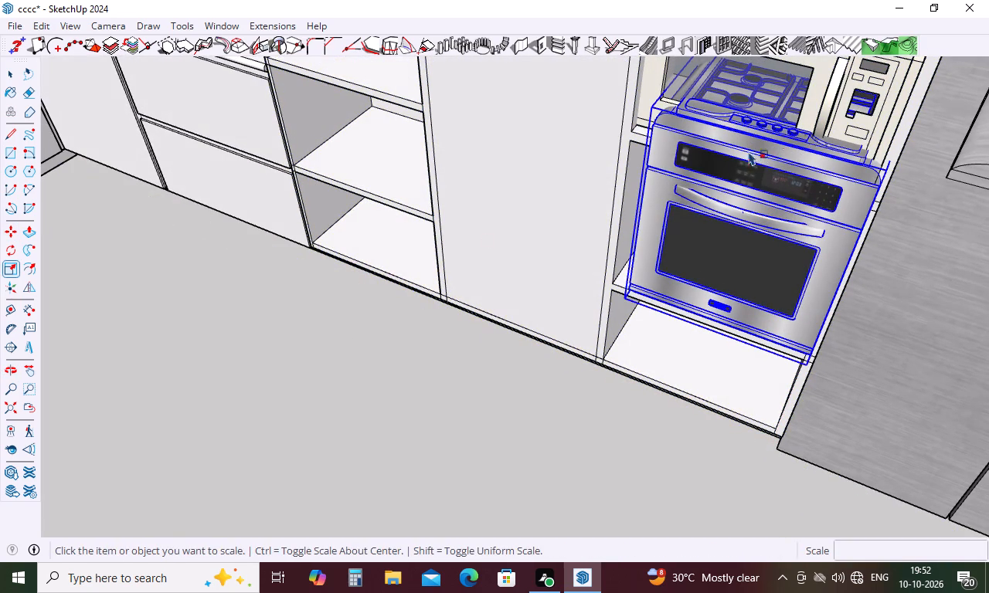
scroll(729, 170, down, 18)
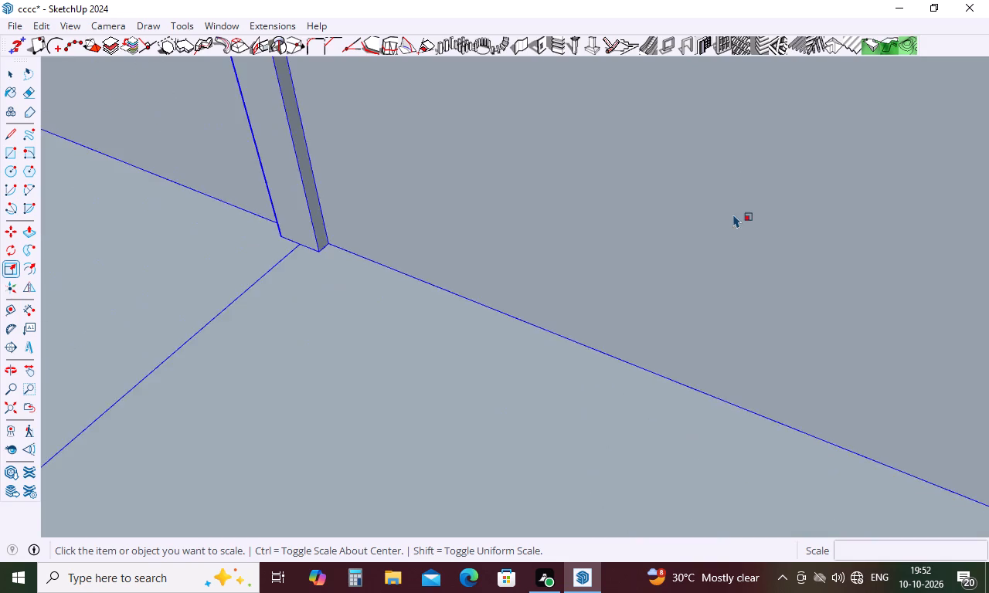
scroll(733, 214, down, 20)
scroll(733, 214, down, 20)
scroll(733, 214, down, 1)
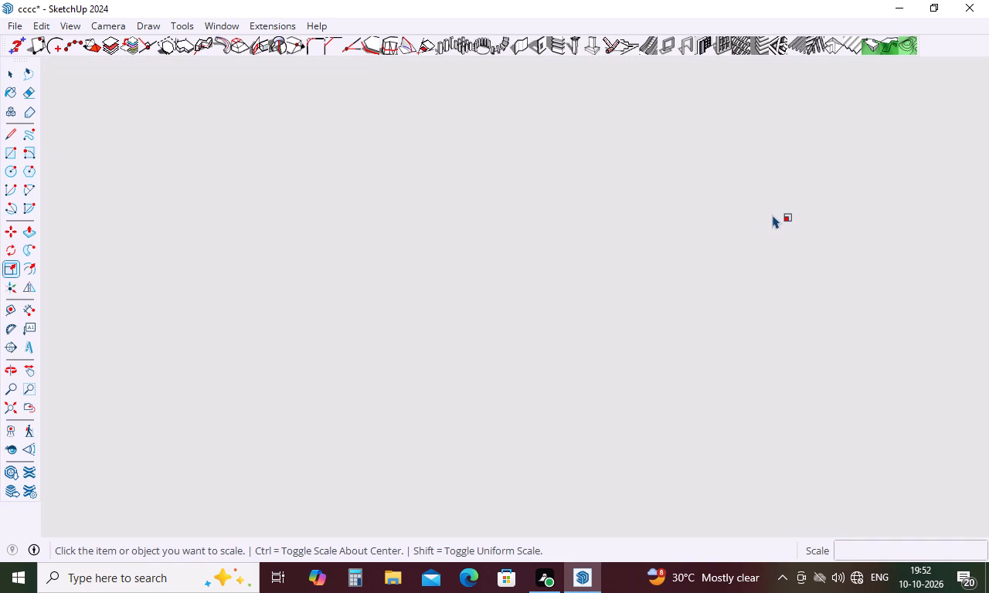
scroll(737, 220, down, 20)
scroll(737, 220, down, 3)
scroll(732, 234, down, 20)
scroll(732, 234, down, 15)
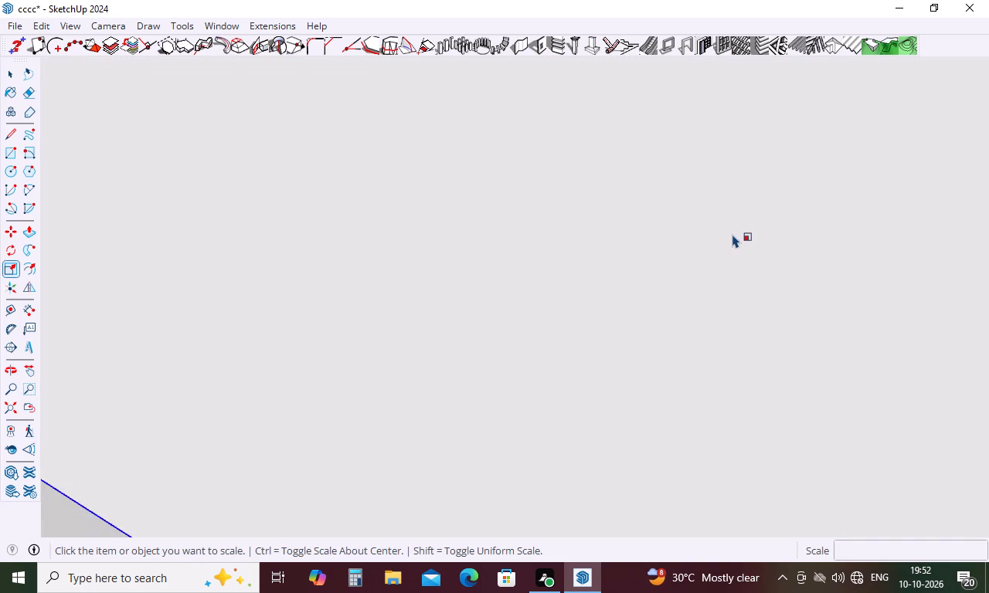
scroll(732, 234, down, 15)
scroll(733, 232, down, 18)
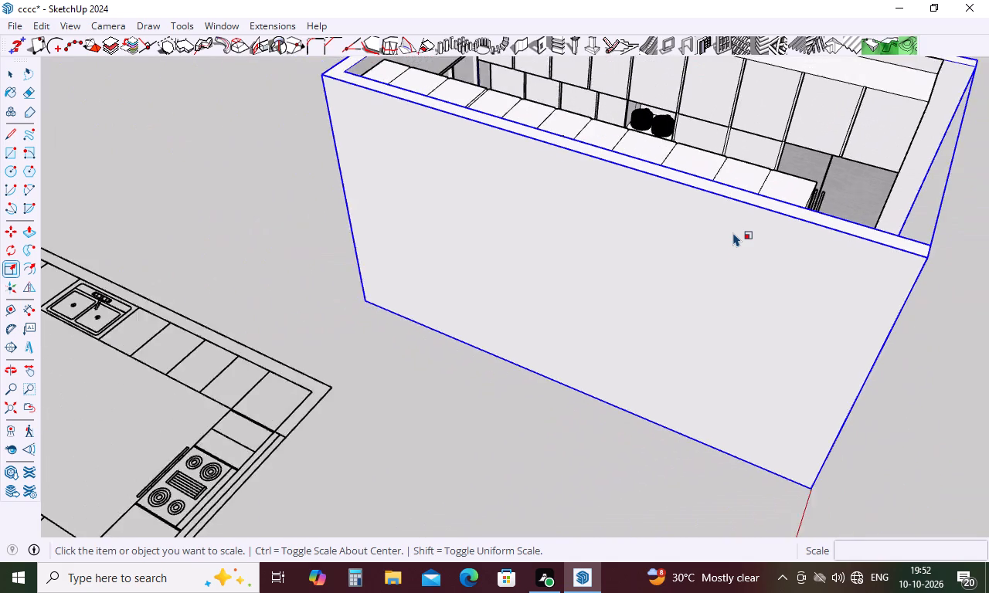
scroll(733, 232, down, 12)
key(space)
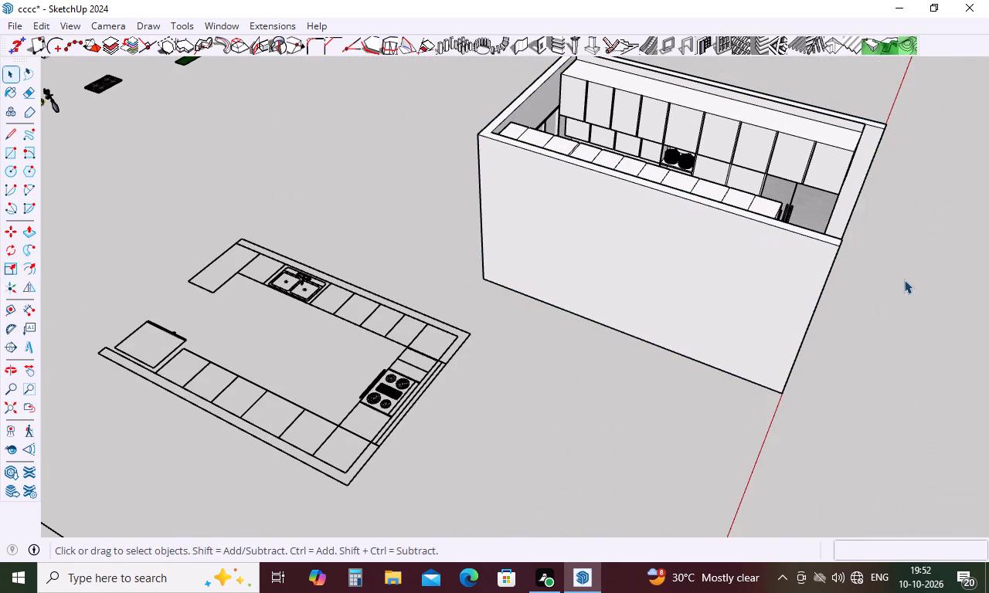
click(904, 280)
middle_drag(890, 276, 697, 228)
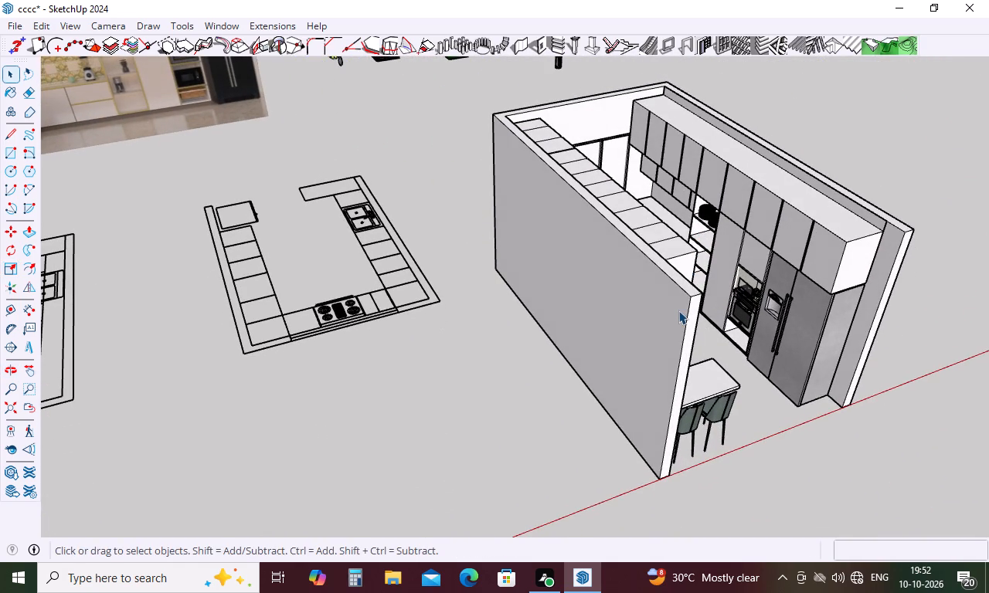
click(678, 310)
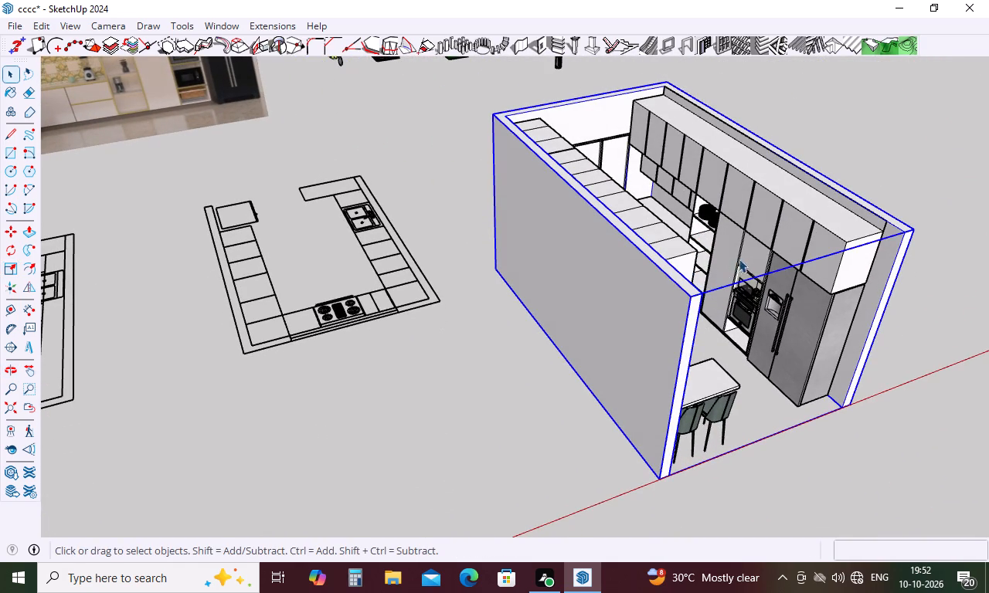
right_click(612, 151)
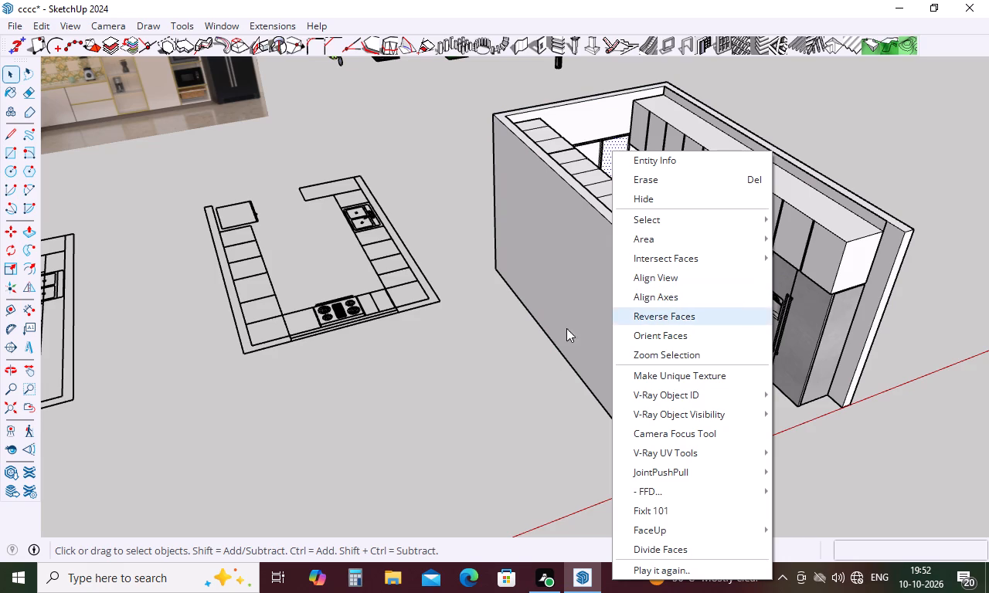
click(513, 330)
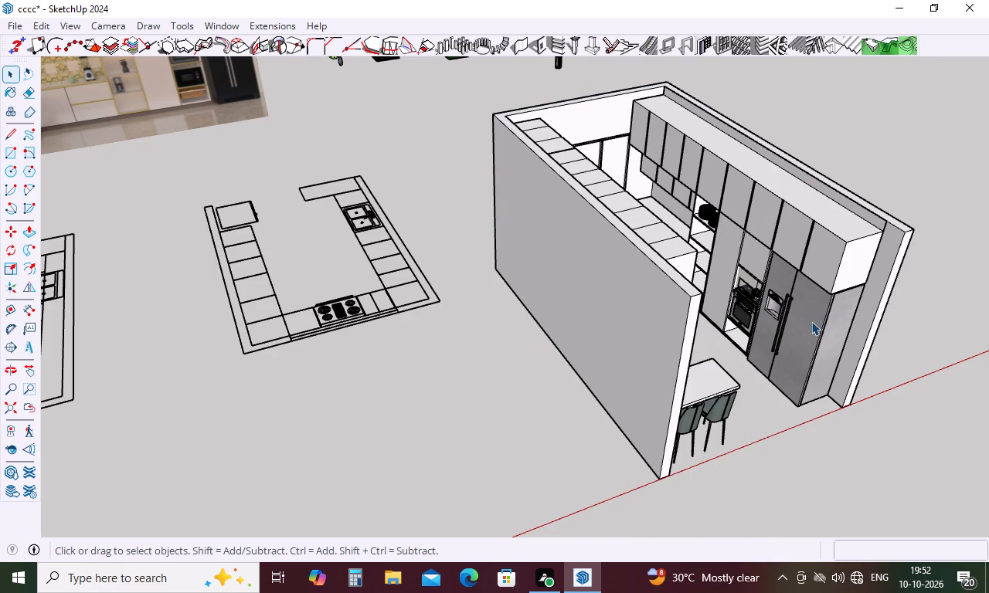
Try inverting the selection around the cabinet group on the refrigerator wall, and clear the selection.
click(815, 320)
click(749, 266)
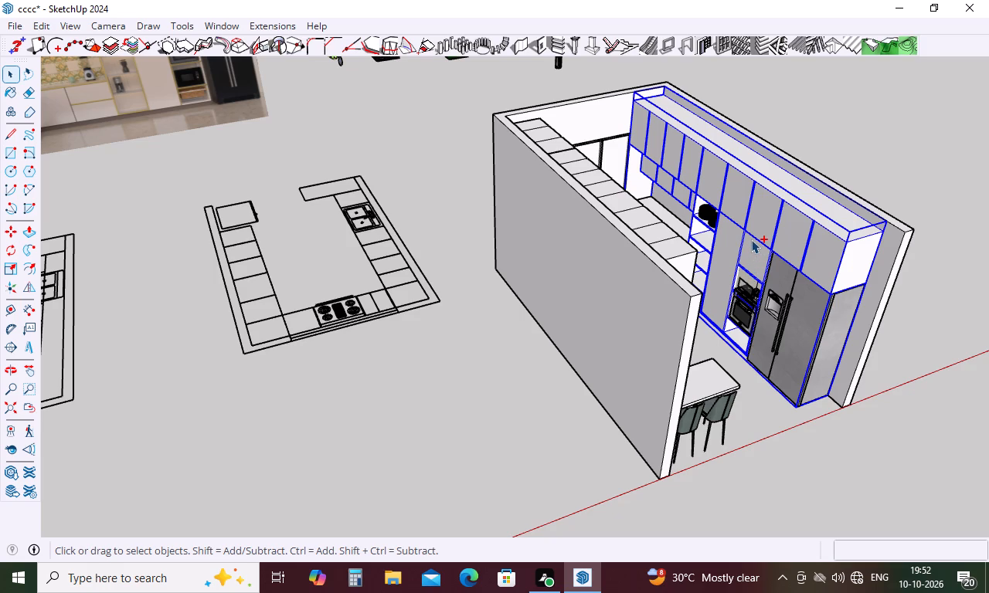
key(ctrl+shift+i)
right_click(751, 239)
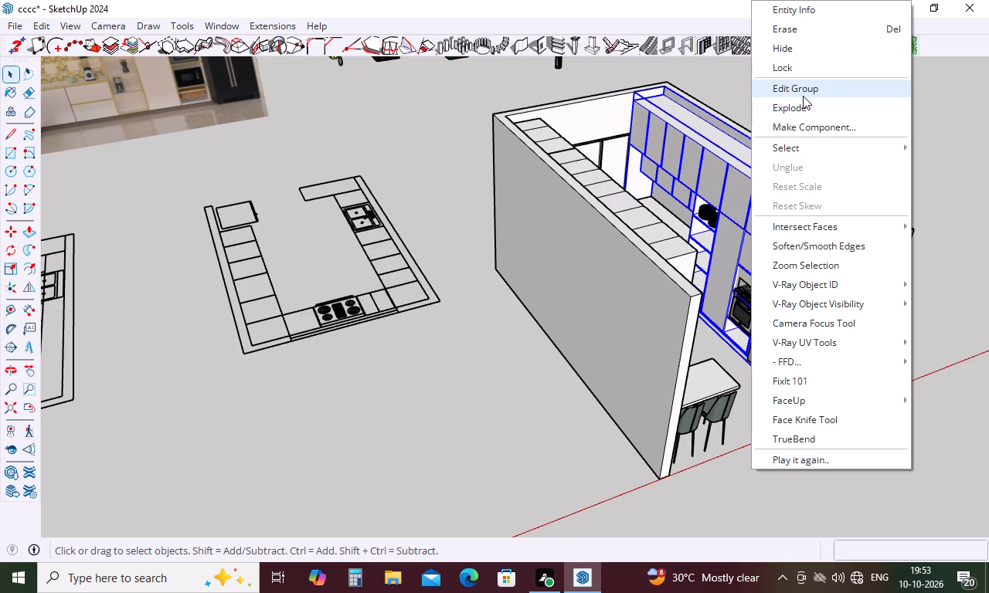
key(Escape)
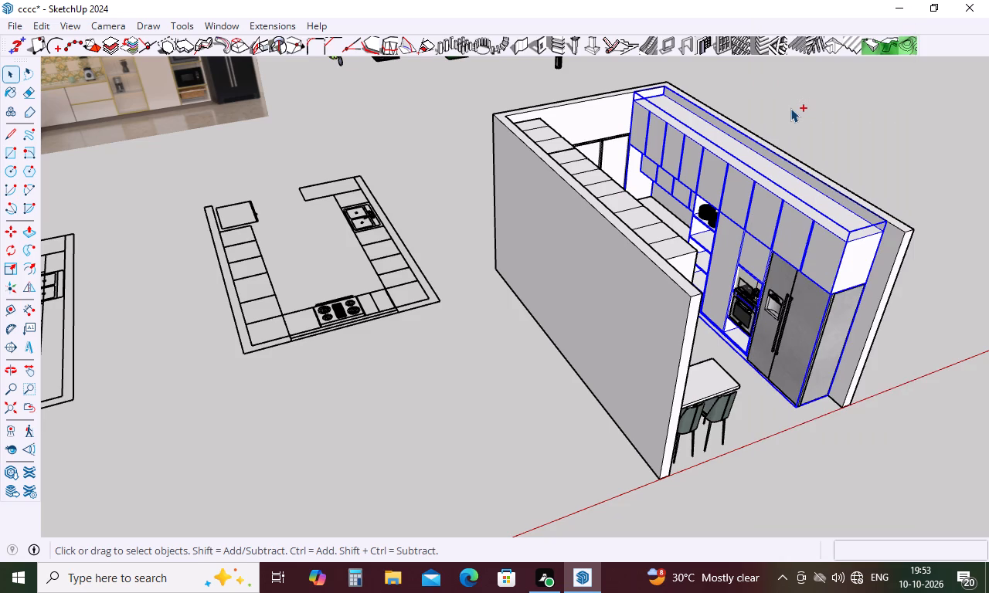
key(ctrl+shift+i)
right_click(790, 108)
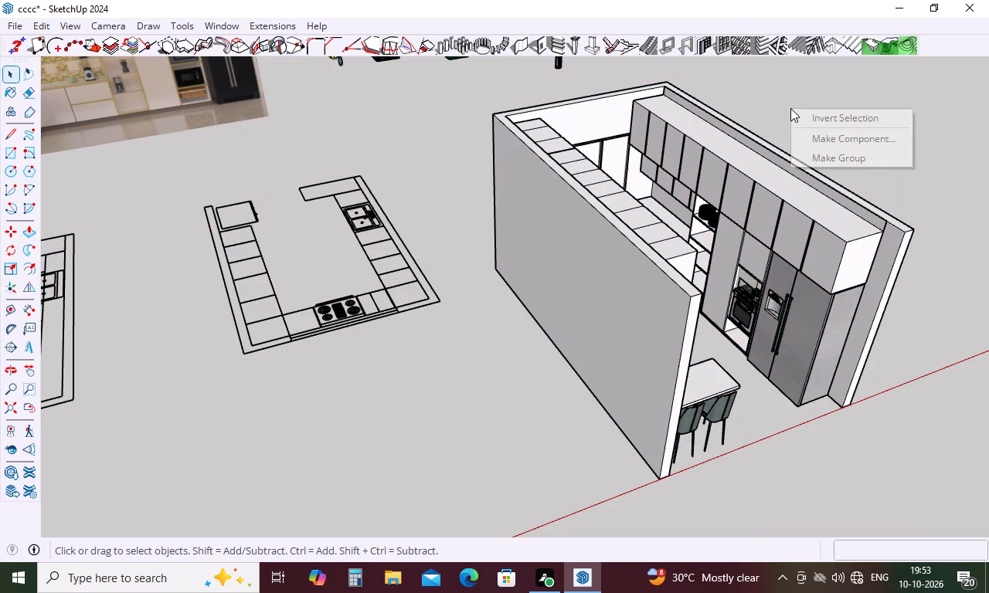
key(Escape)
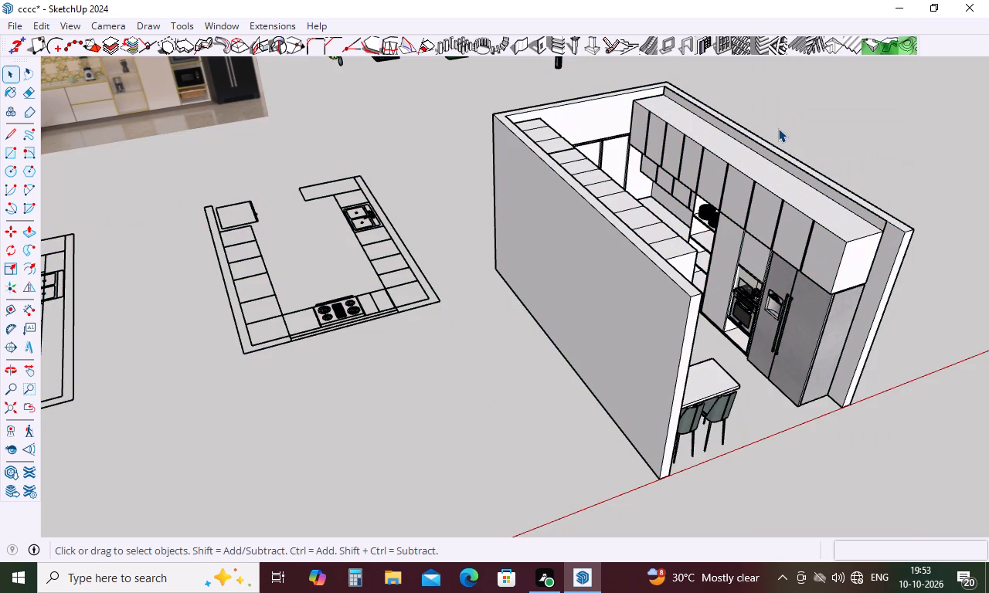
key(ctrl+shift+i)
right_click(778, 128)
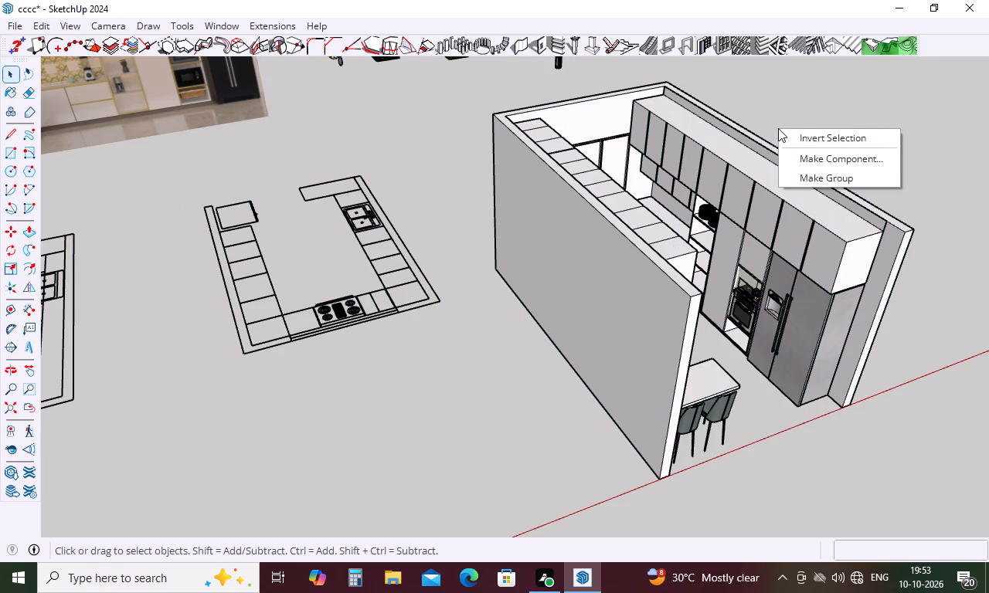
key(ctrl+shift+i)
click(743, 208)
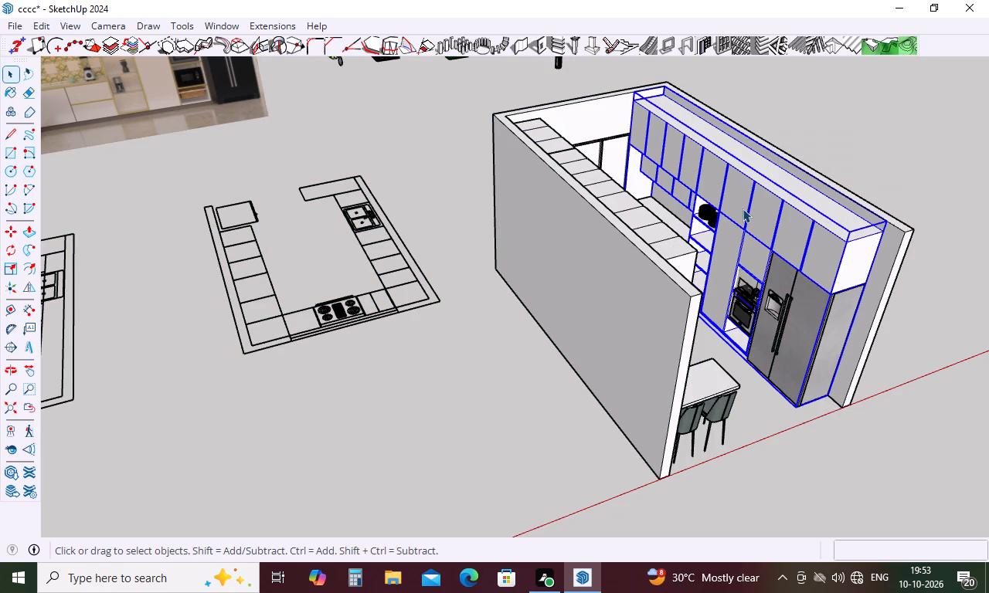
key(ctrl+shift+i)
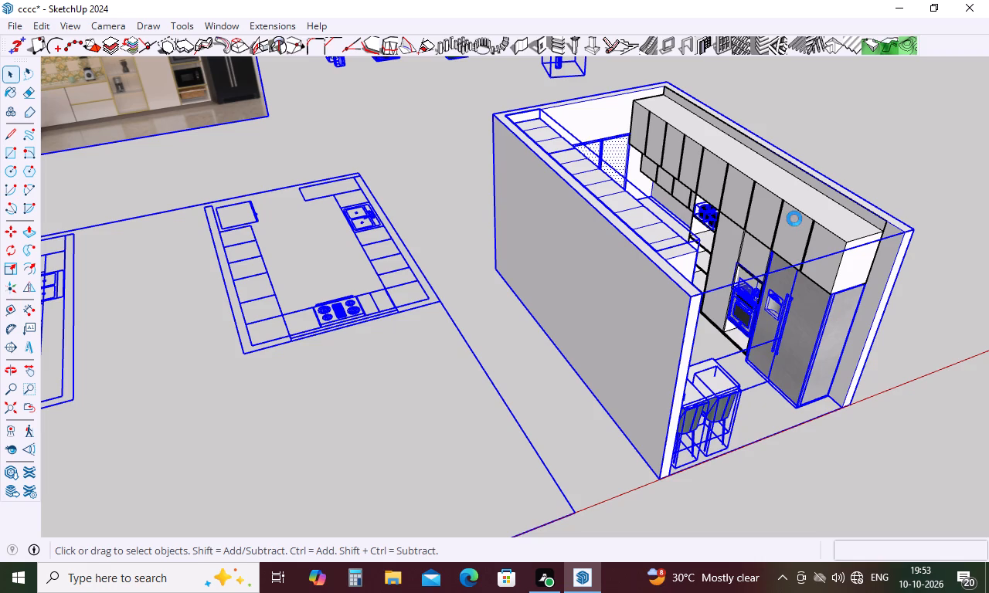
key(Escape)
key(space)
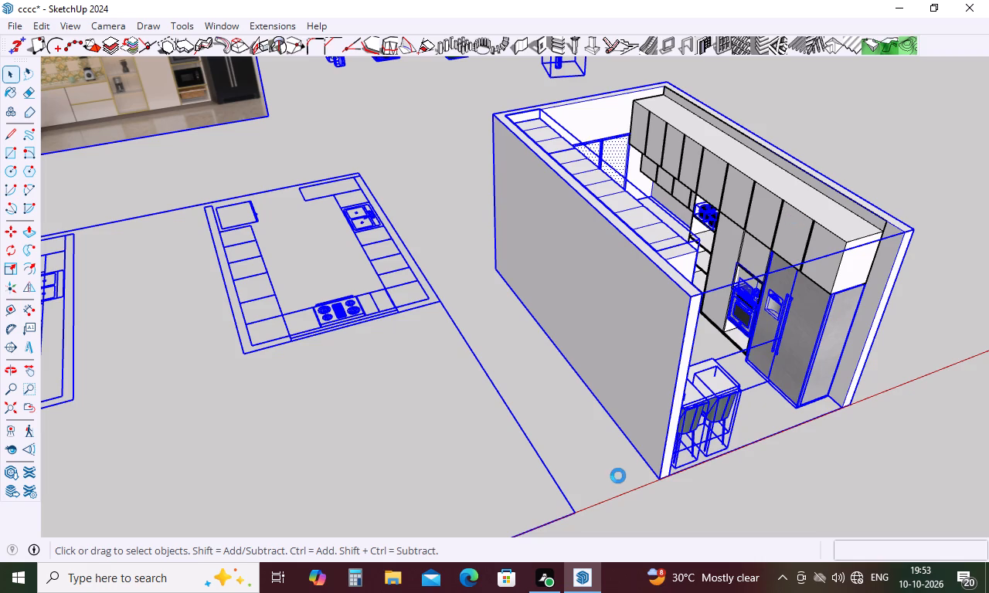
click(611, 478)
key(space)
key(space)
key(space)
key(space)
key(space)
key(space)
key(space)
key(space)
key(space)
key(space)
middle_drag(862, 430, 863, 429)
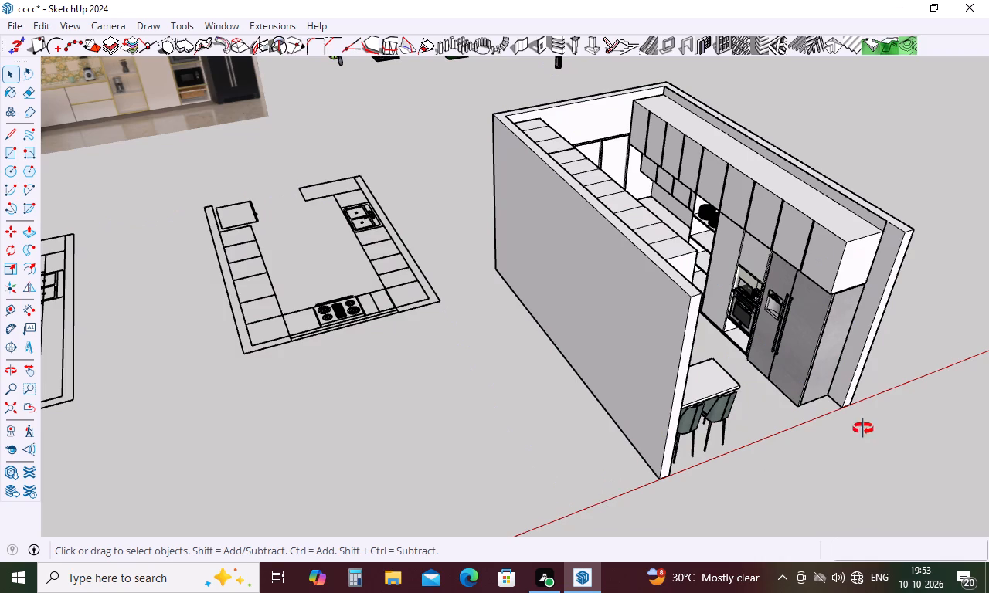
Hide the room's wall group and the upper cabinet group above the long counter to expose the refrigerator wall.
middle_drag(863, 429, 796, 385)
click(616, 249)
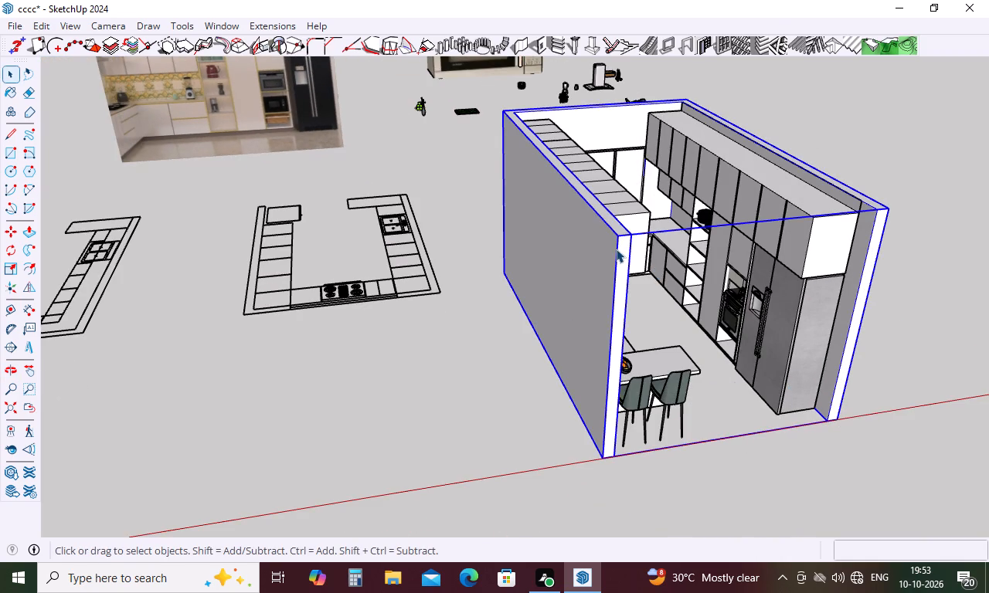
right_click(616, 249)
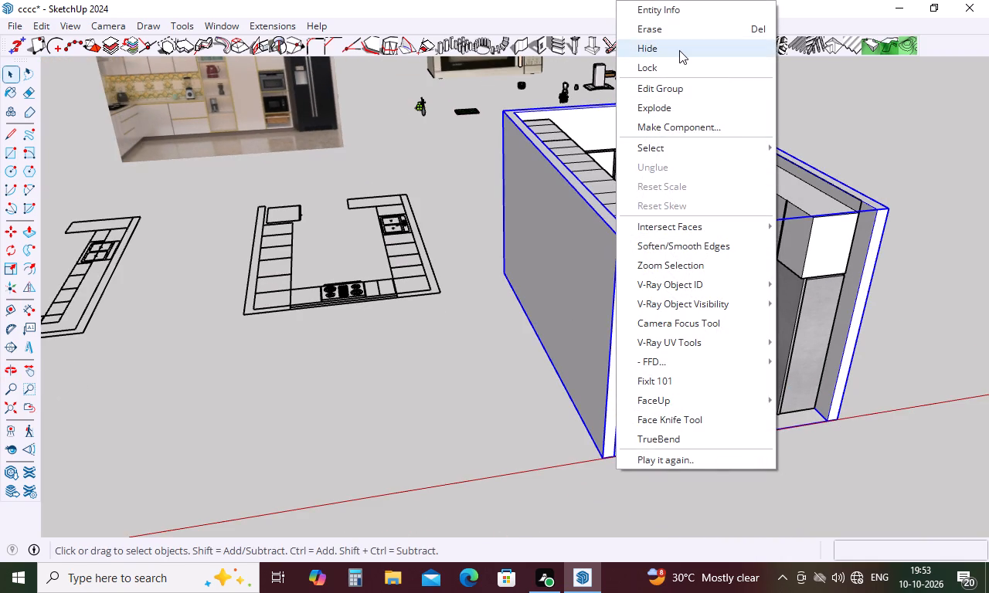
click(679, 50)
click(625, 255)
right_click(624, 249)
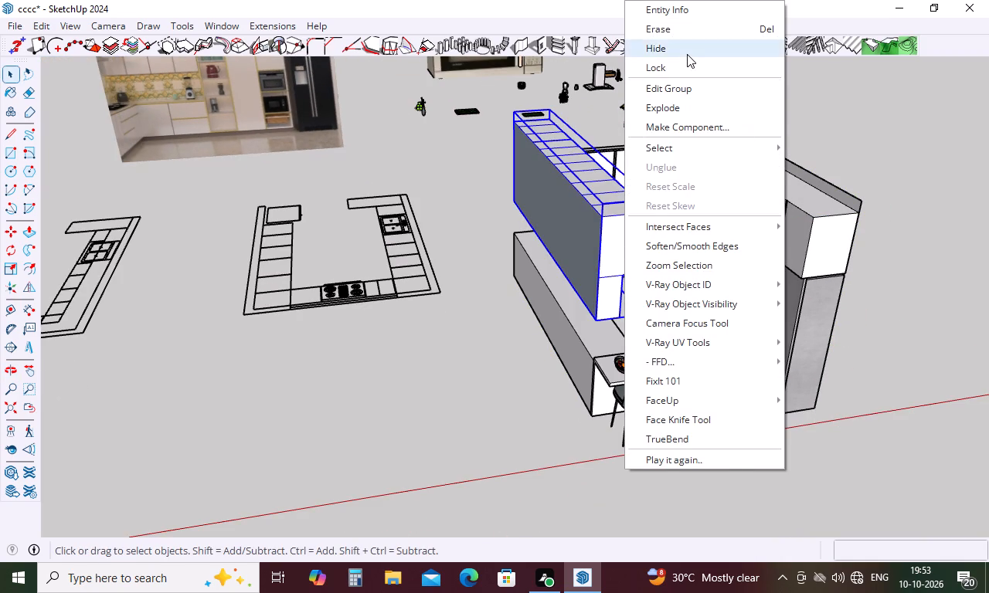
click(687, 54)
Scale the stove by its top front edge to about 0.89 green and 0.80 blue, to fit under the microwave shelf.
middle_drag(579, 313, 765, 385)
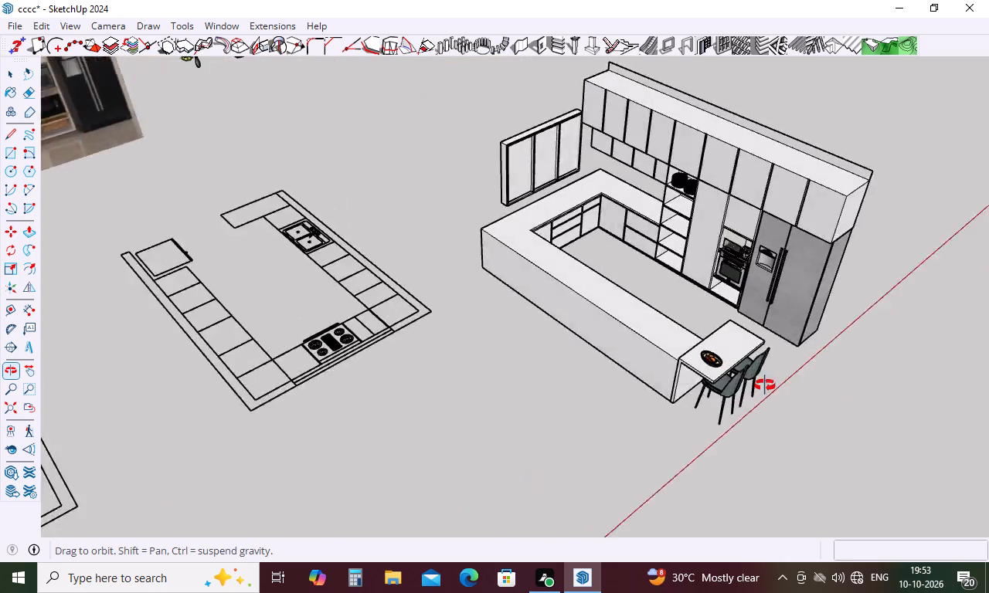
middle_drag(765, 385, 862, 371)
middle_drag(732, 208, 786, 147)
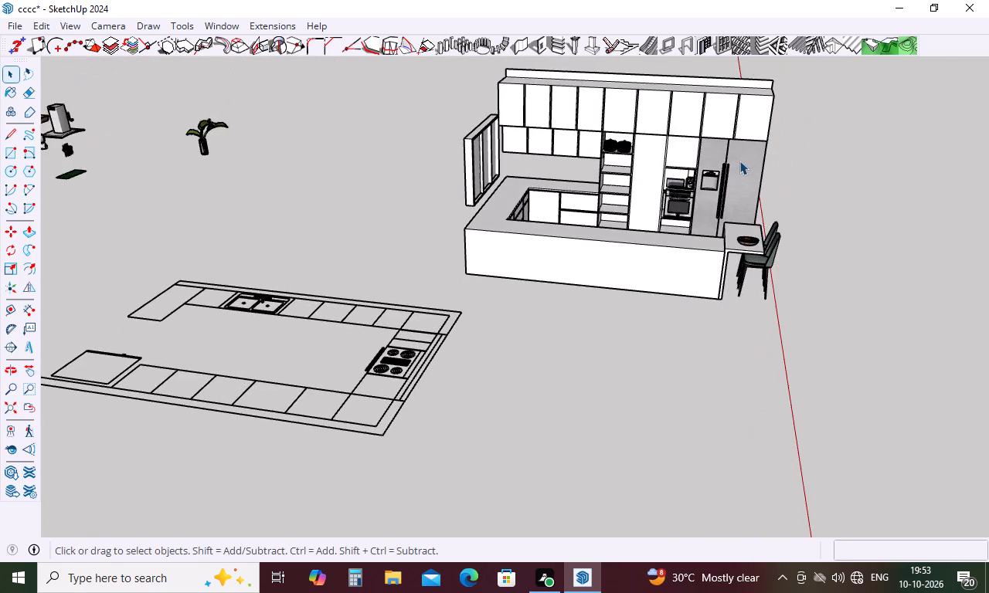
scroll(738, 161, up, 5)
scroll(651, 244, up, 8)
click(651, 228)
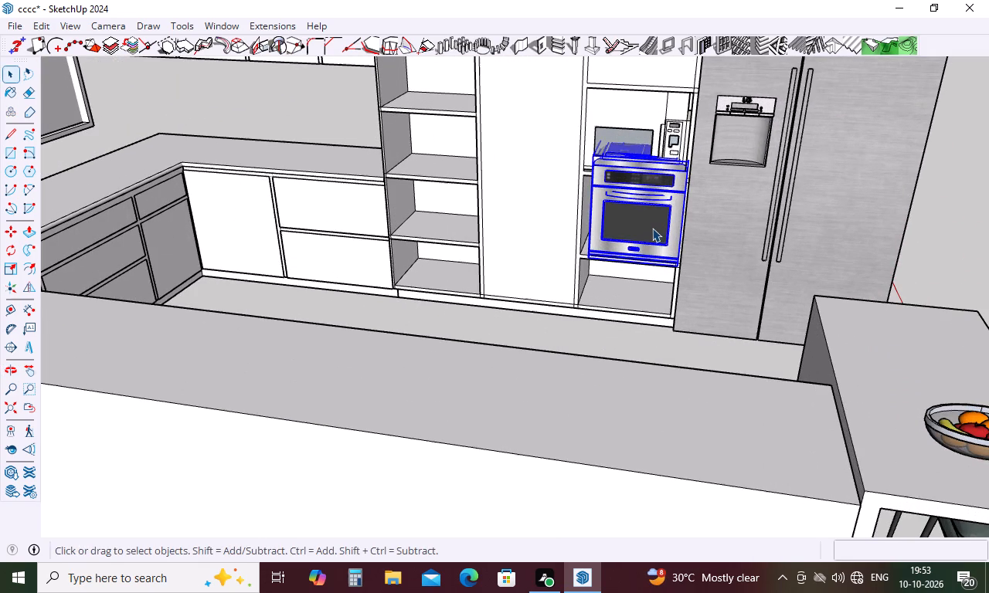
key(s)
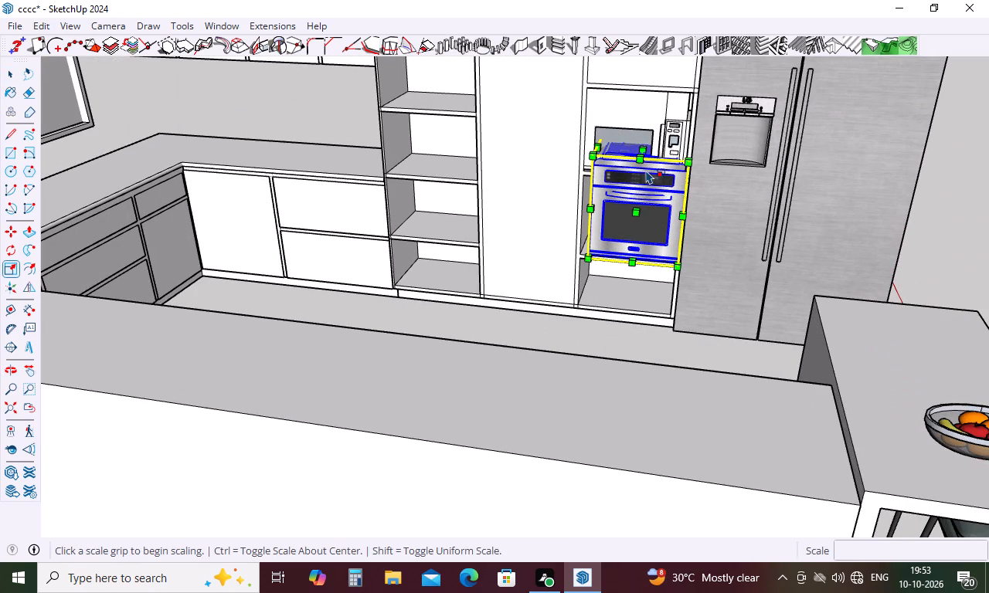
click(642, 160)
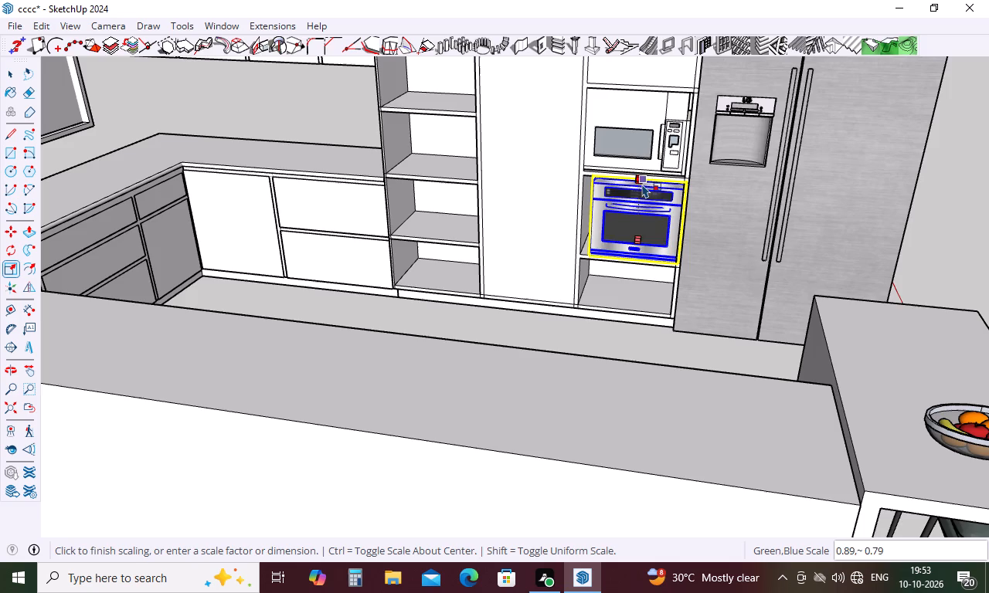
scroll(640, 185, up, 9)
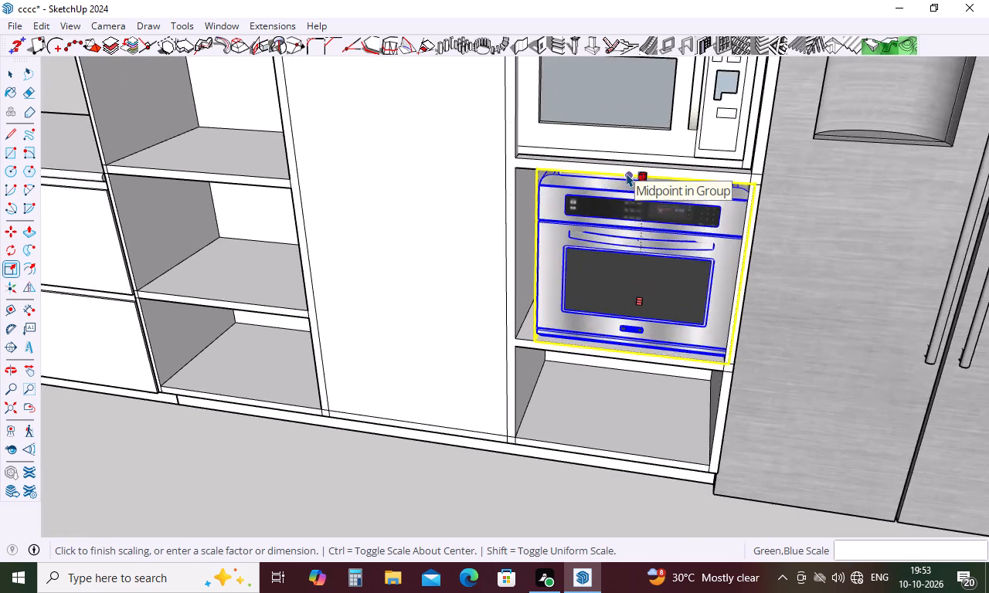
scroll(627, 173, up, 5)
click(627, 173)
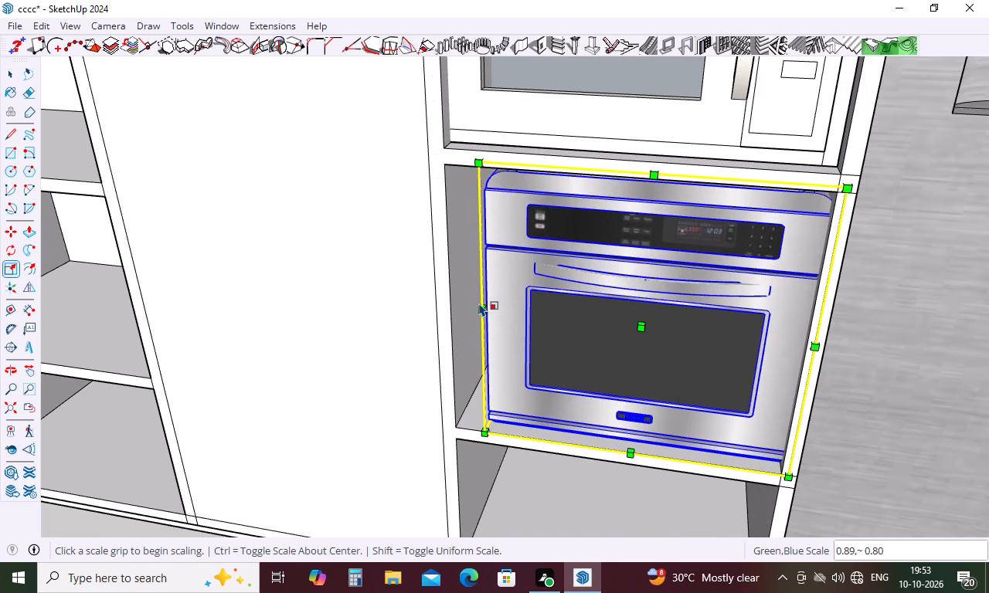
Scale the stove's width from its two side edges, about 1.11 then 0.98 red, to fill the niche, and clear the selection.
click(480, 309)
click(455, 301)
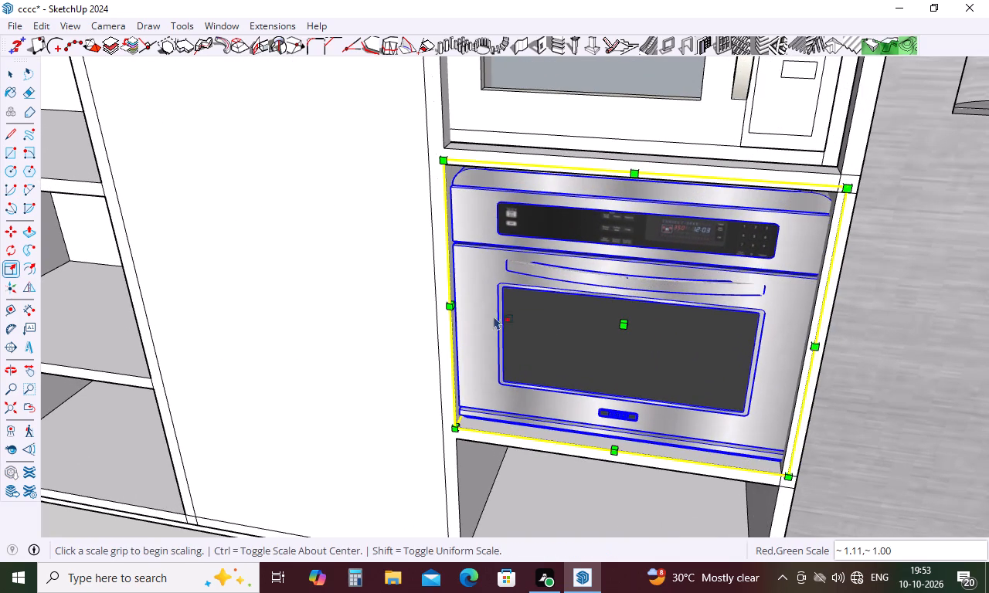
click(812, 341)
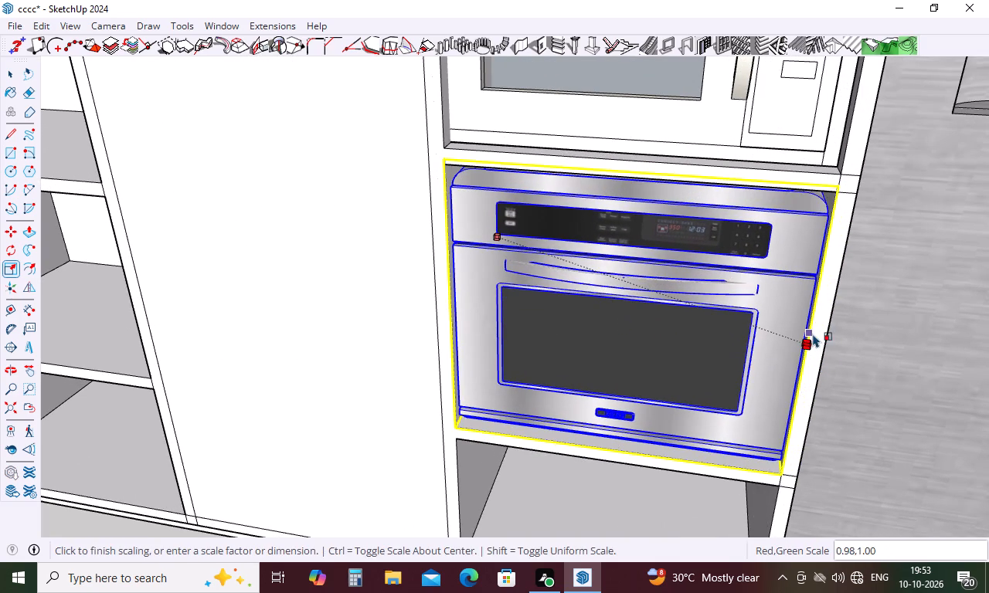
click(813, 330)
scroll(554, 310, down, 5)
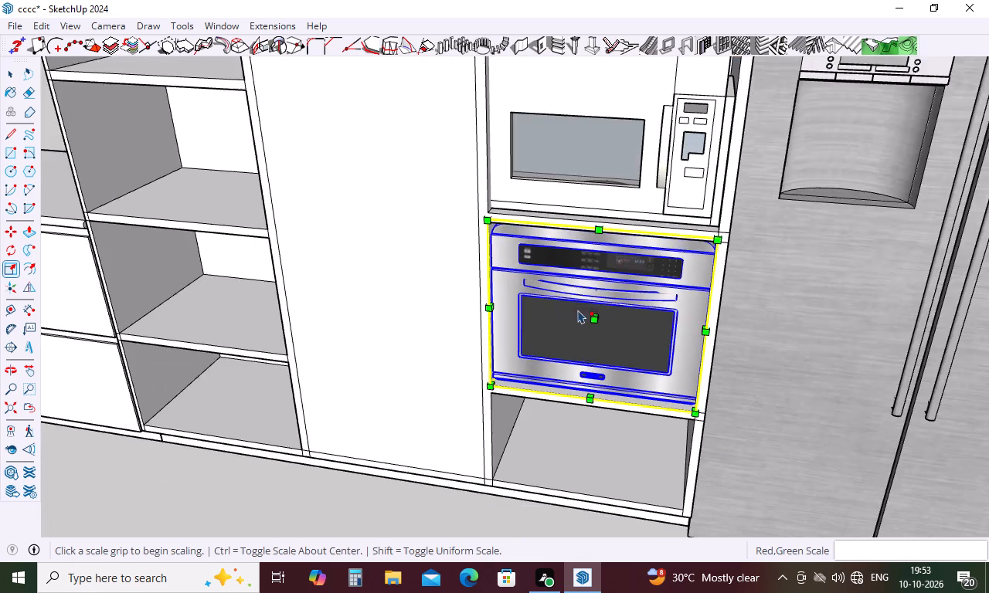
scroll(579, 310, down, 3)
middle_drag(627, 284, 683, 164)
middle_drag(672, 176, 661, 197)
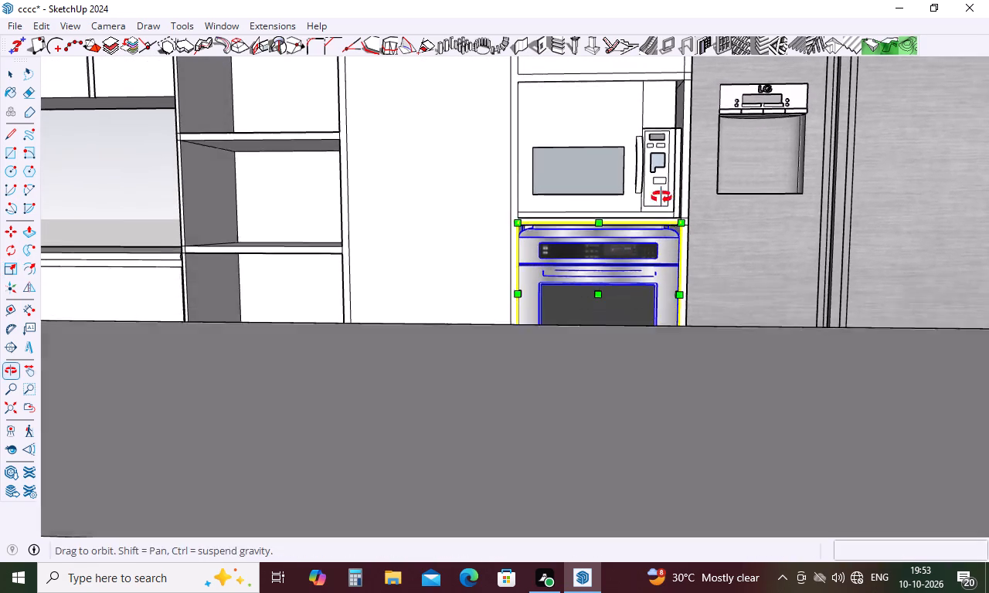
middle_drag(661, 197, 654, 212)
scroll(655, 208, down, 7)
middle_click(655, 208)
scroll(654, 209, down, 6)
middle_drag(654, 209, 648, 217)
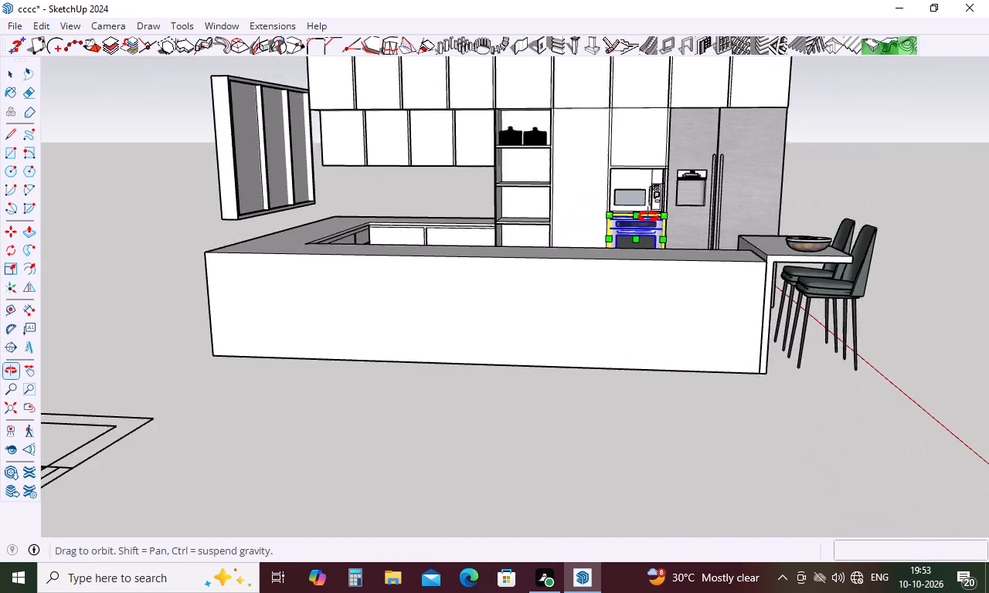
middle_drag(648, 217, 476, 262)
key(space)
drag(356, 367, 356, 402)
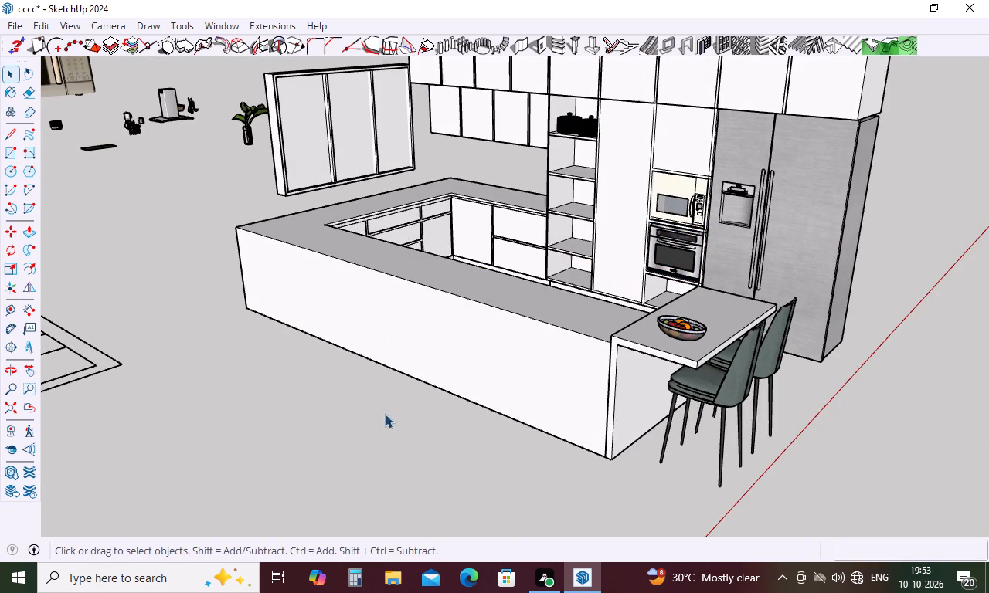
Delete the fruit bowl from the breakfast counter beside the chairs.
middle_drag(735, 329, 603, 470)
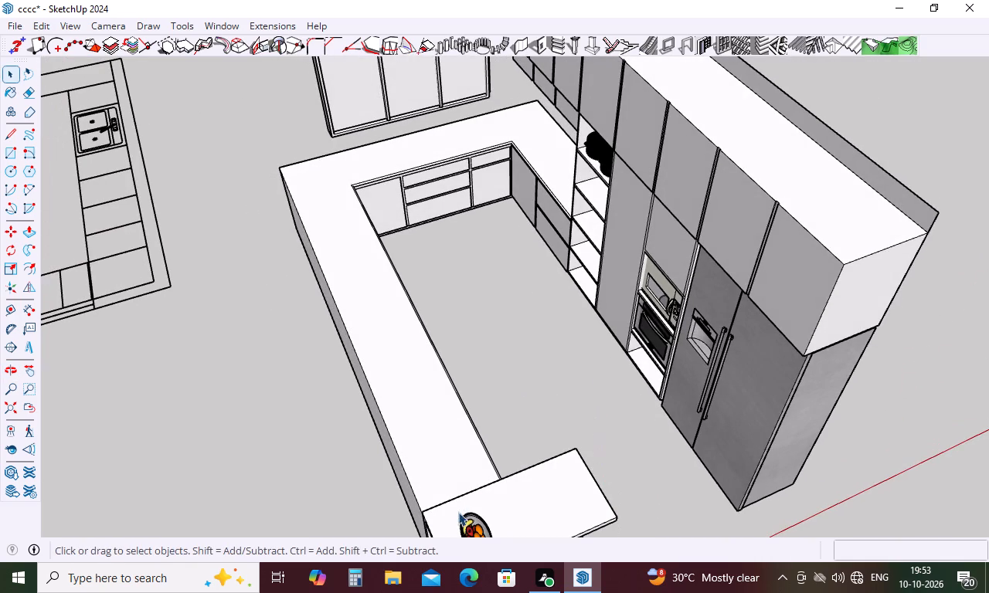
click(467, 517)
key(Delete)
Examine the loose kitchen accessories near the large microwave, including the blender, to choose the next item to place.
scroll(526, 458, down, 6)
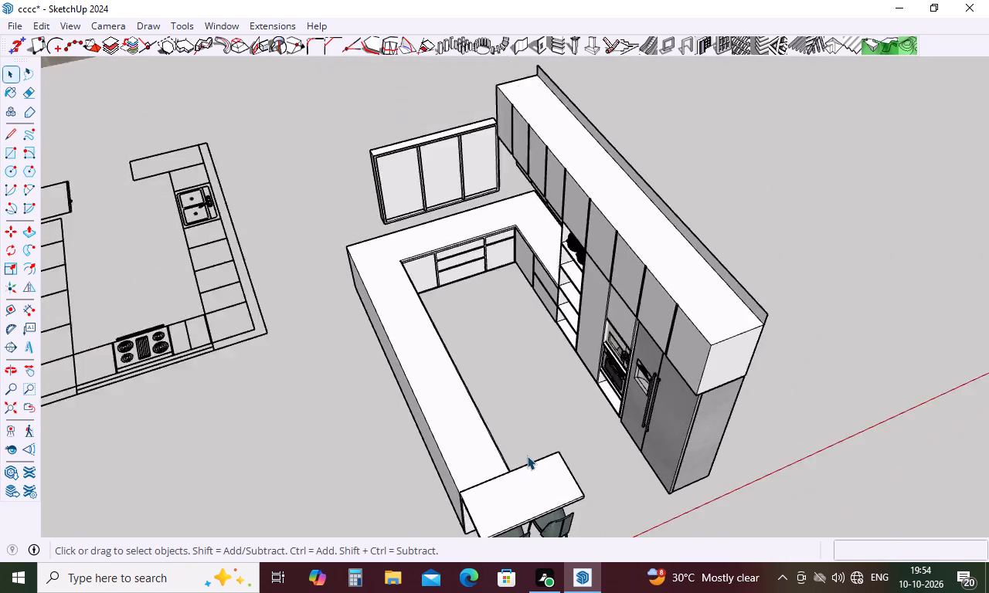
scroll(527, 456, down, 16)
middle_drag(695, 324, 374, 378)
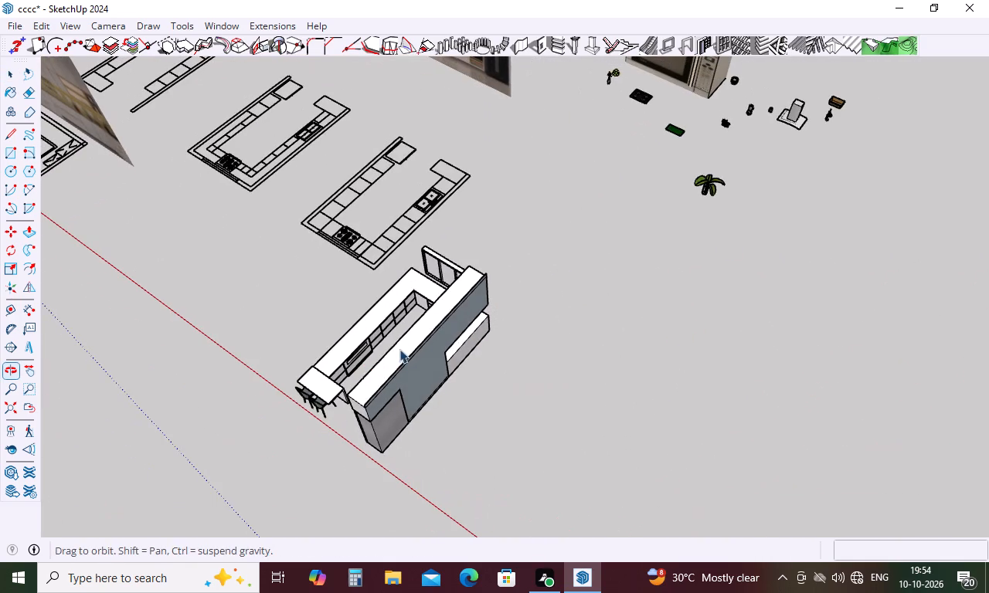
scroll(773, 110, up, 18)
scroll(723, 141, up, 5)
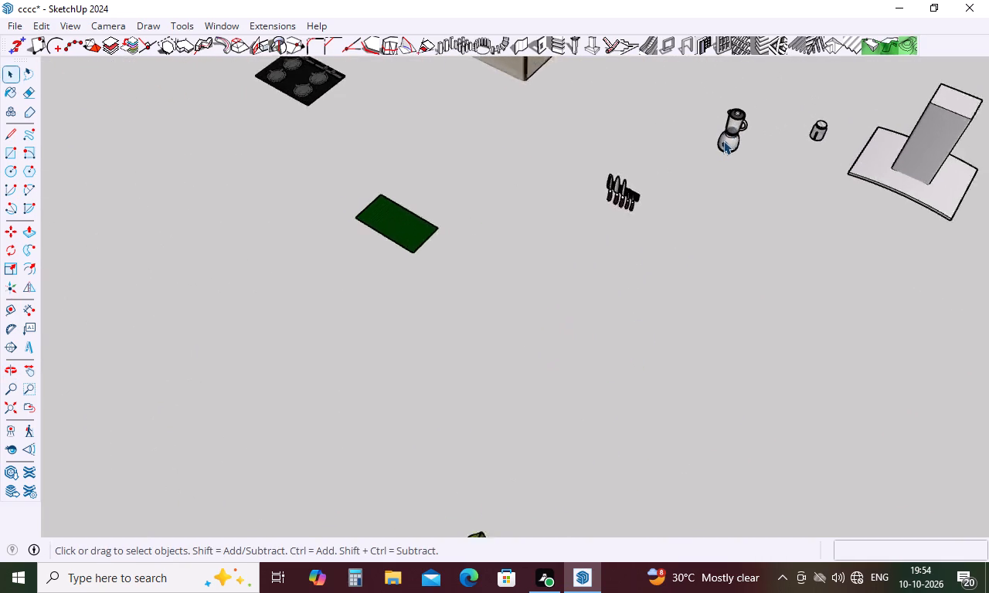
scroll(723, 141, up, 1)
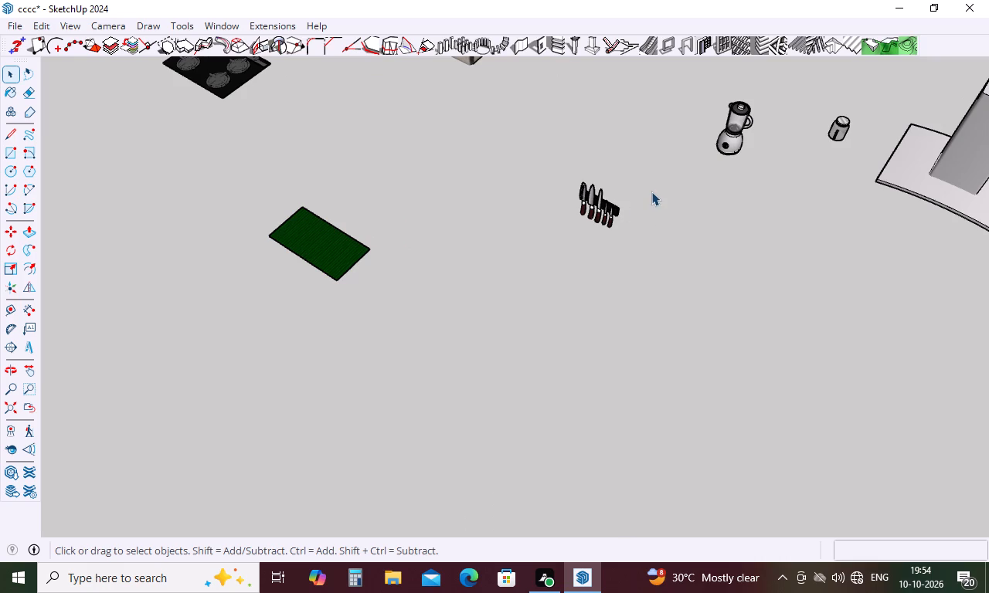
click(730, 144)
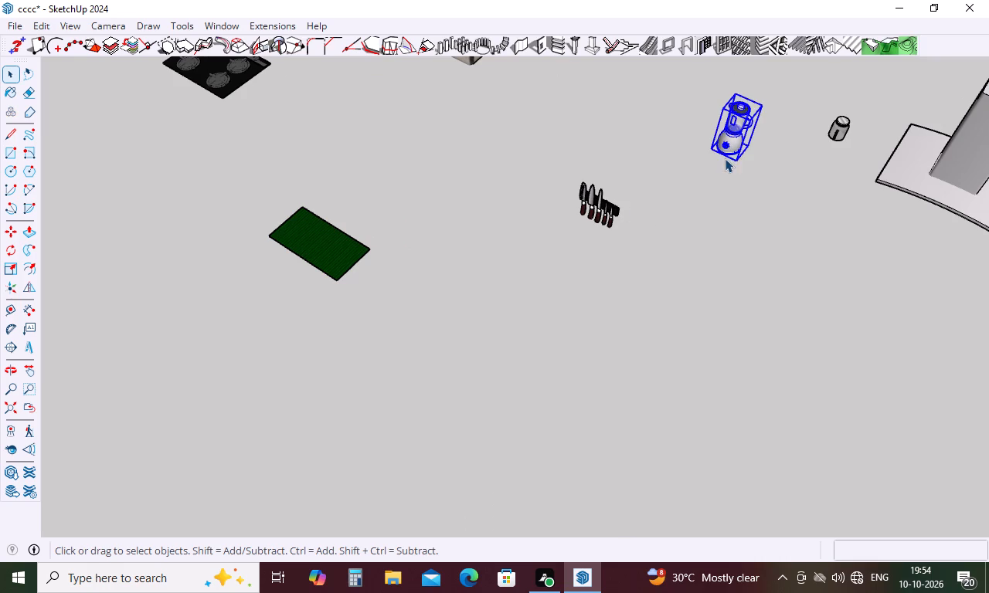
scroll(723, 160, down, 5)
click(666, 240)
scroll(664, 234, down, 11)
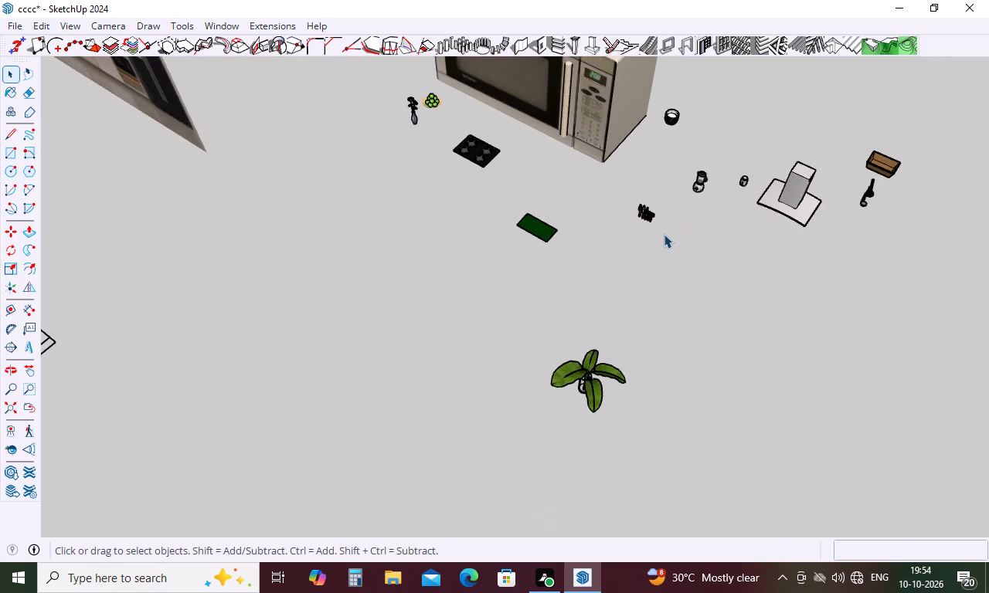
Move the wicker basket about 63' 7" from the loose accessories onto the kitchen floor in front of the tall cabinets.
click(862, 162)
click(868, 163)
key(m)
click(891, 179)
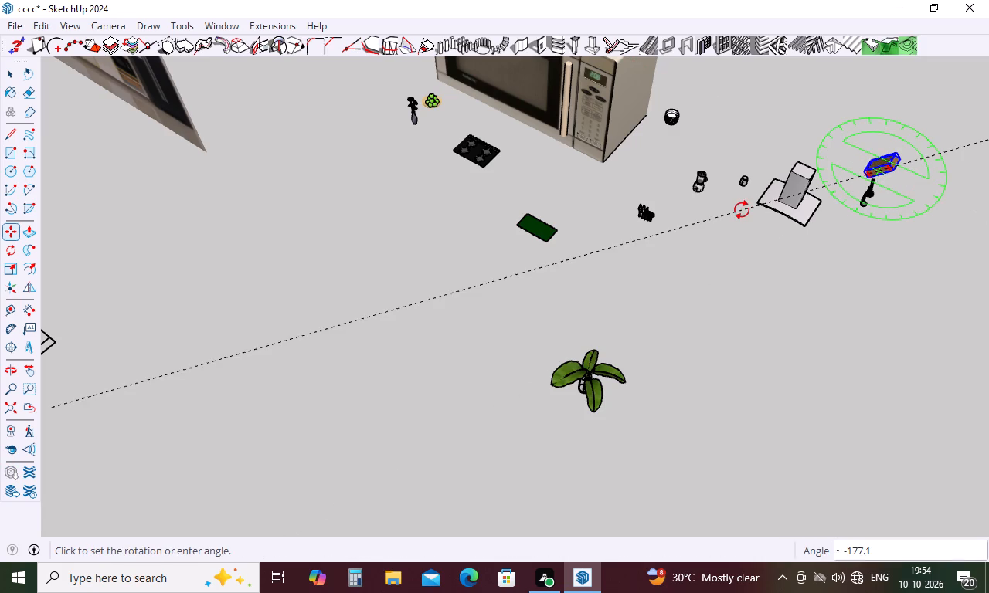
key(Escape)
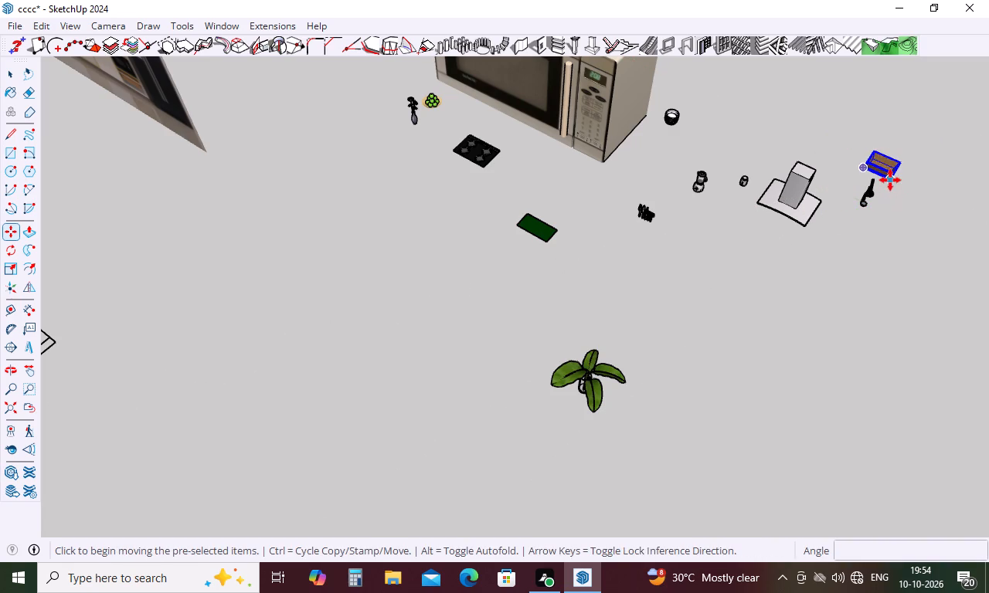
click(890, 180)
scroll(675, 252, down, 5)
scroll(770, 252, down, 10)
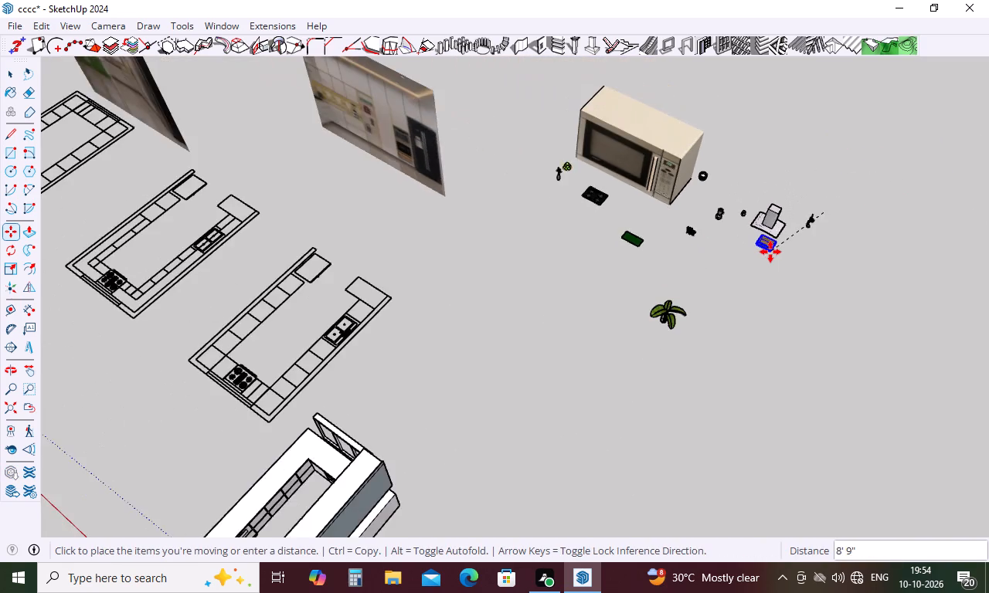
scroll(770, 252, down, 2)
middle_drag(657, 364, 988, 181)
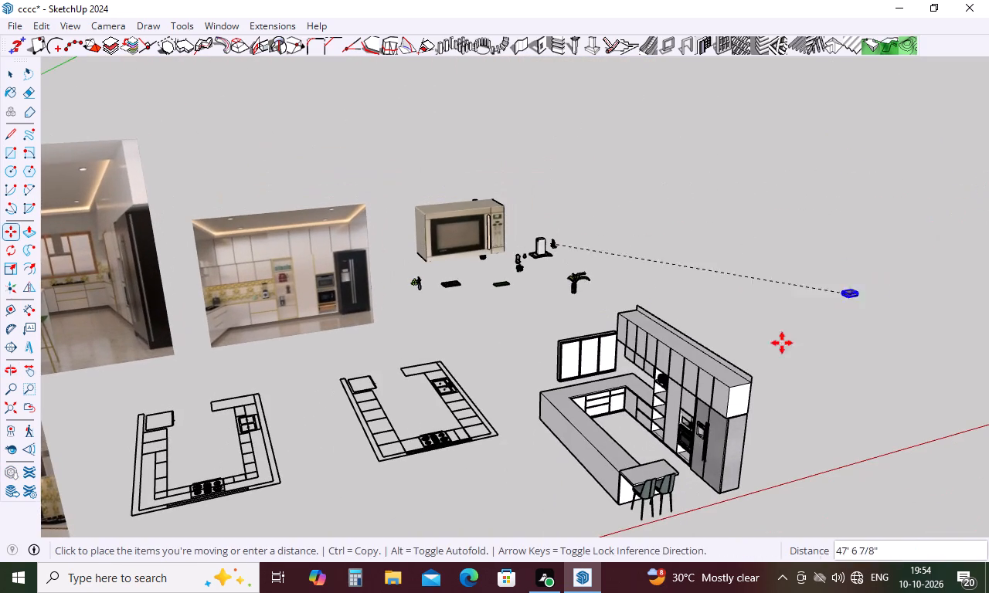
scroll(681, 469, up, 18)
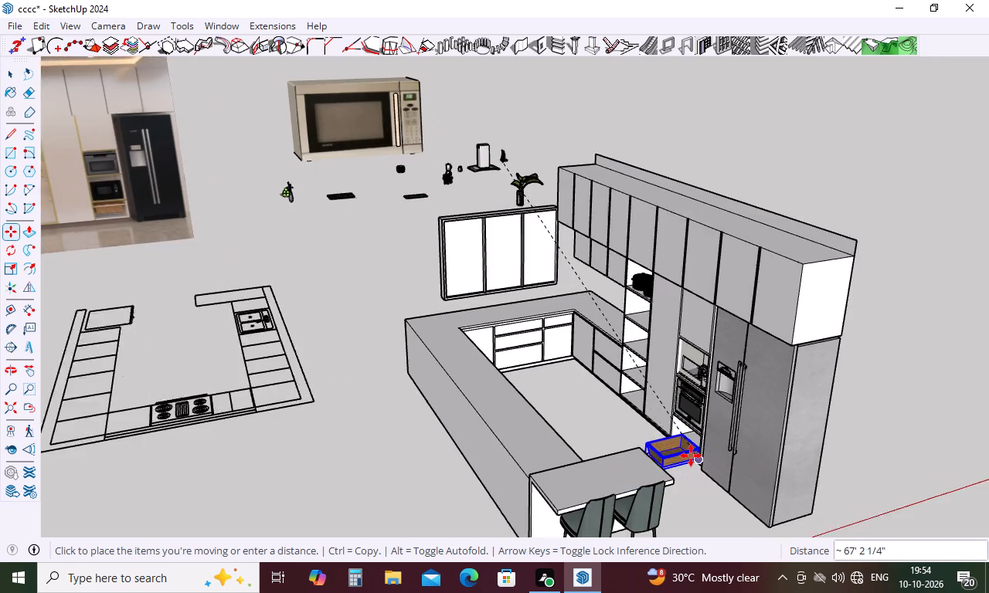
scroll(692, 454, up, 16)
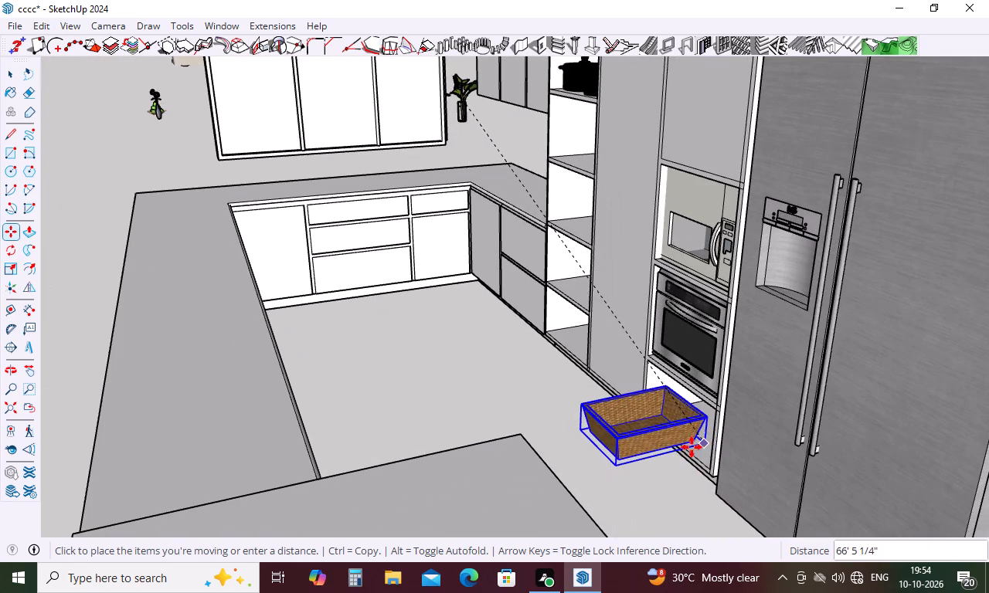
click(566, 391)
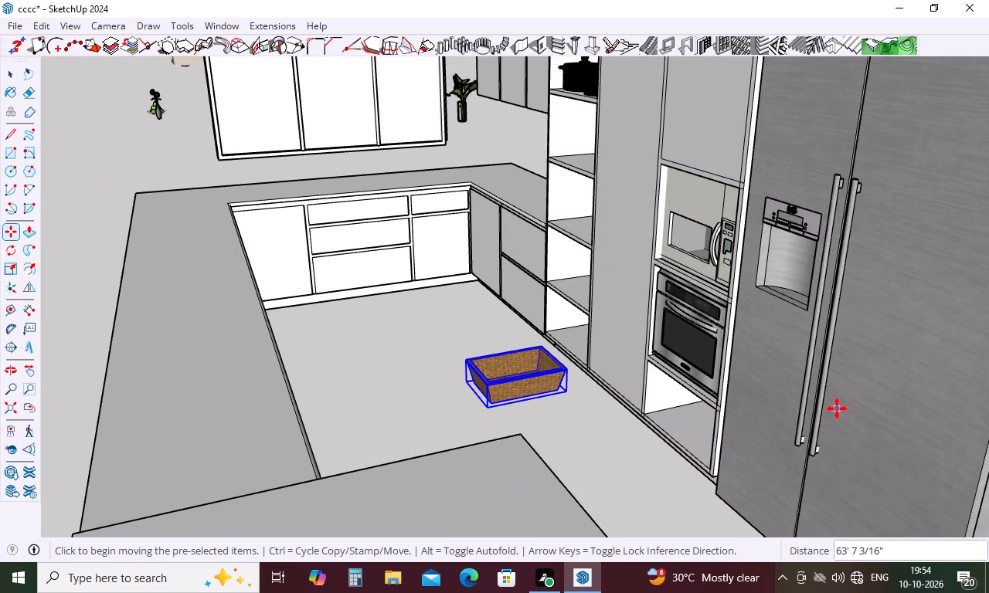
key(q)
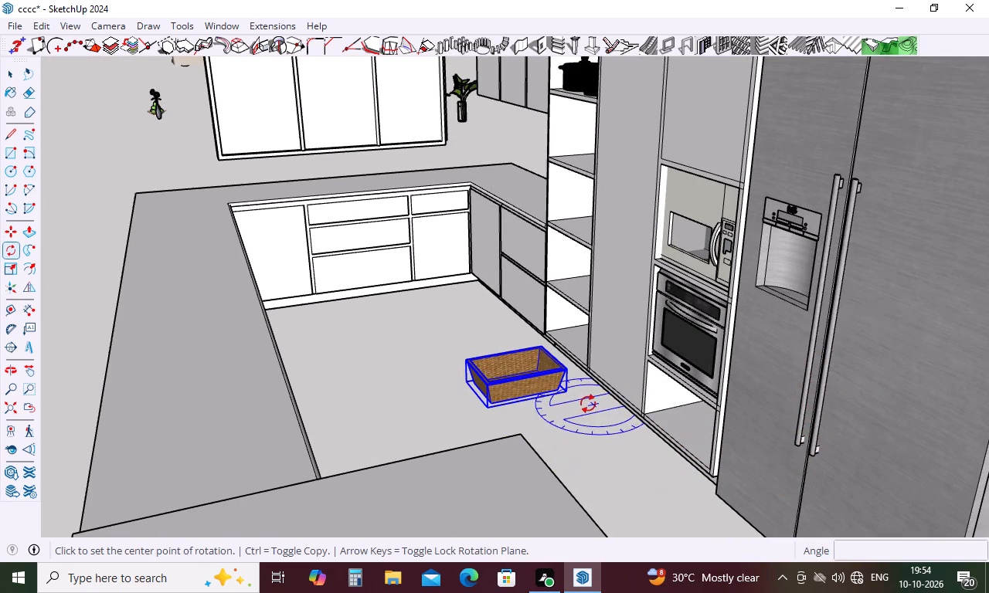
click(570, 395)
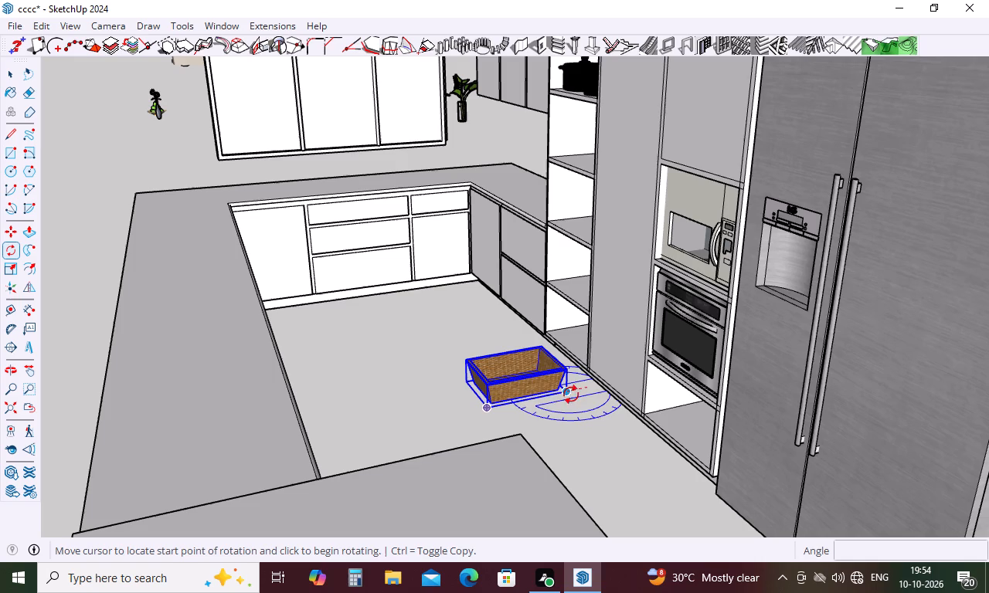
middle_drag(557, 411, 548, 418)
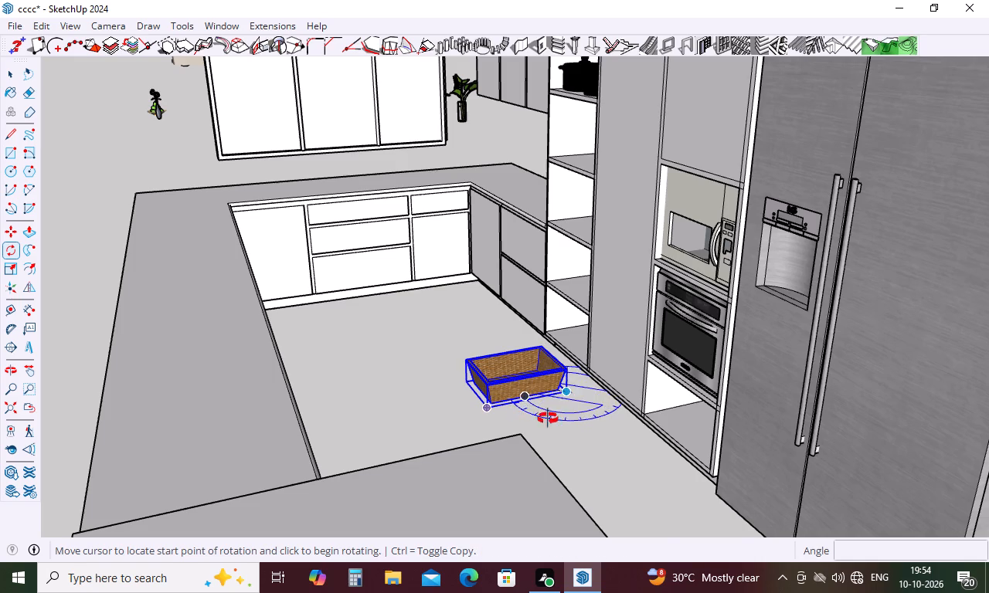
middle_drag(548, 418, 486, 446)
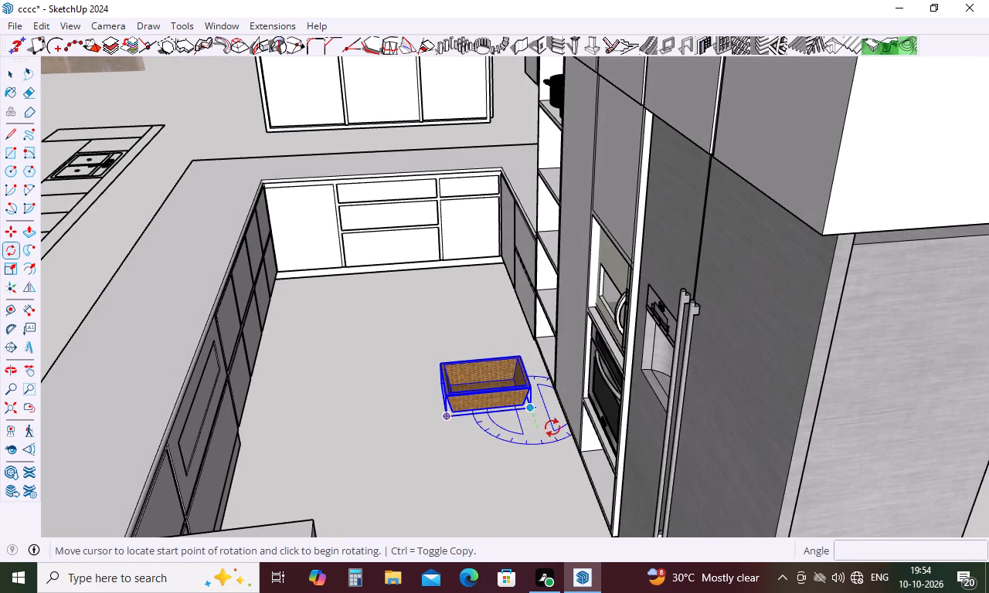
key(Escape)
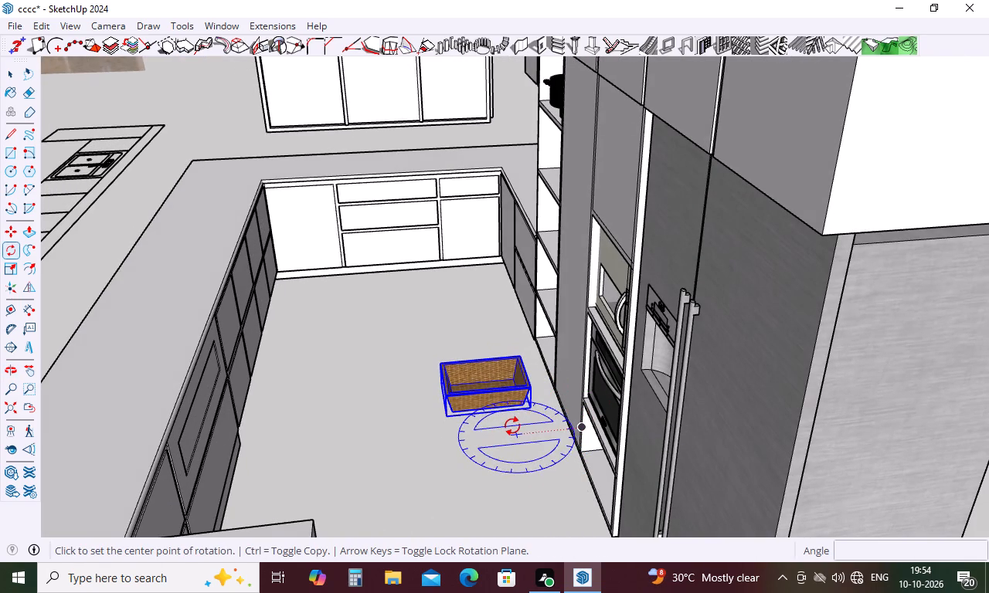
Move the wicker basket away from the tall cabinets into the open floor between the counters.
key(m)
click(467, 412)
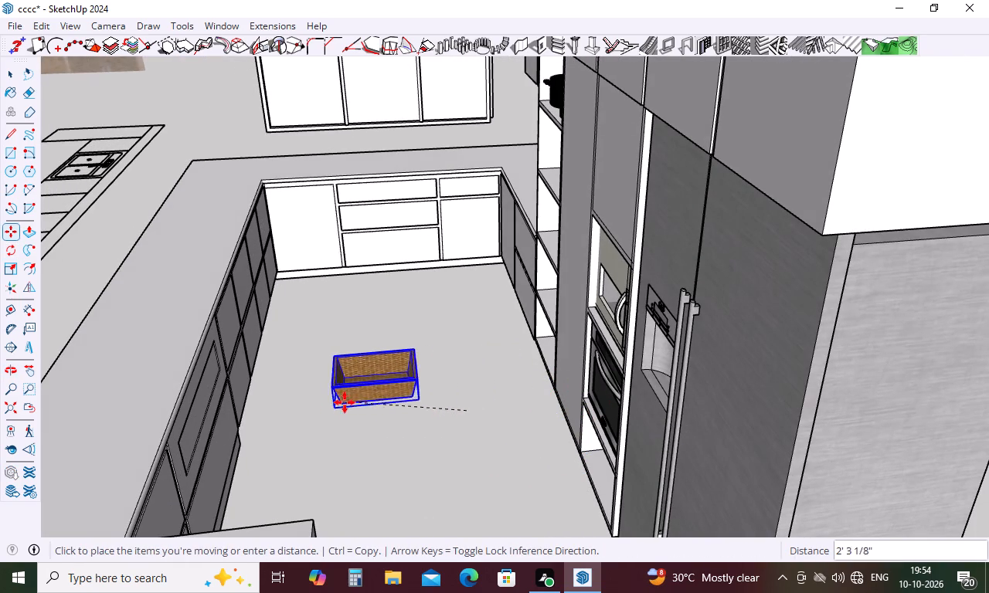
click(325, 403)
Rotate the wicker basket about a quarter turn horizontally around its bottom corner nearest the tall cabinets.
key(q)
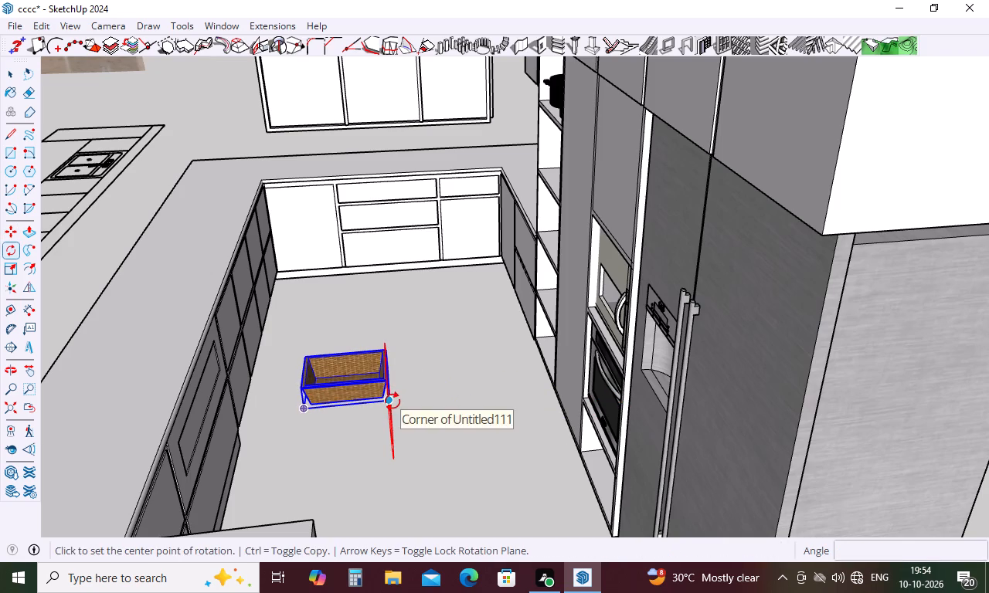
key(Down)
key(Left)
key(Right)
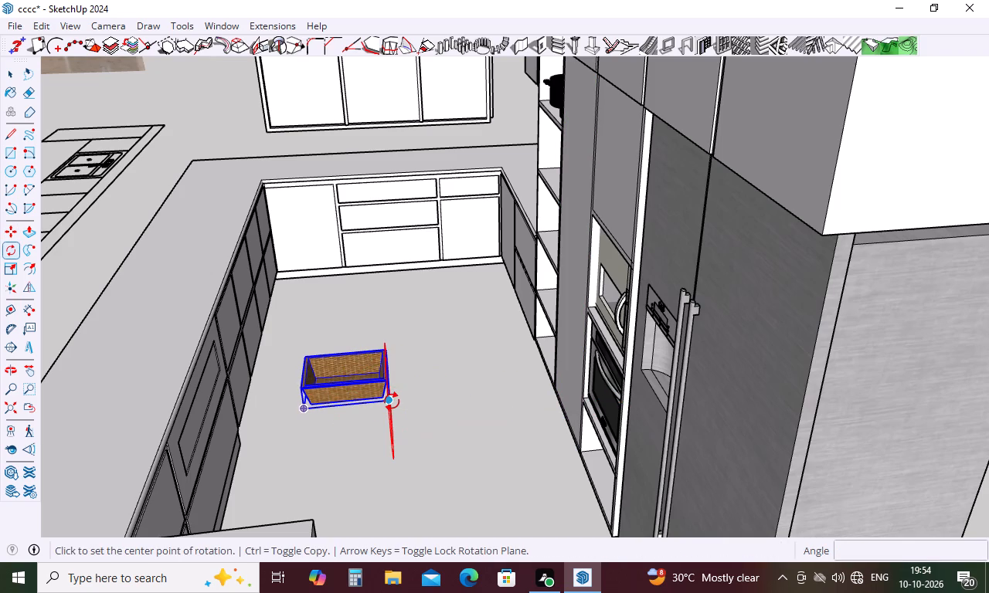
key(Up)
click(392, 402)
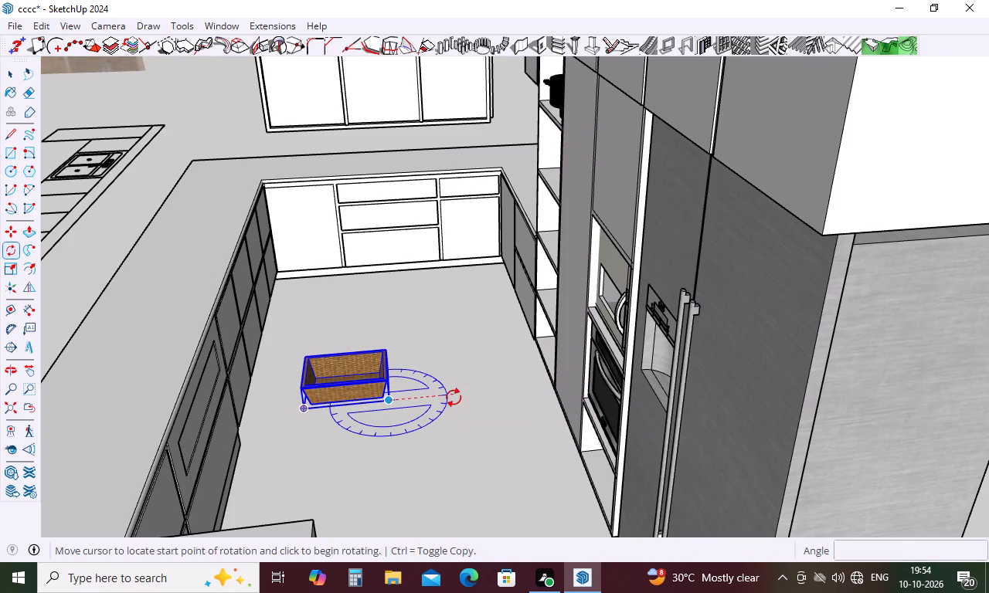
click(454, 398)
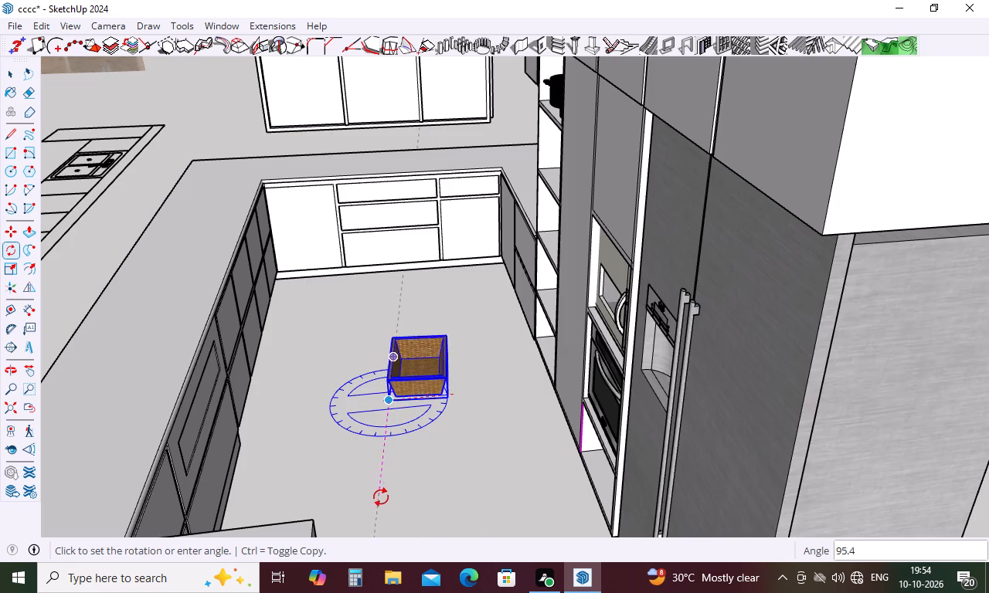
click(399, 496)
key(space)
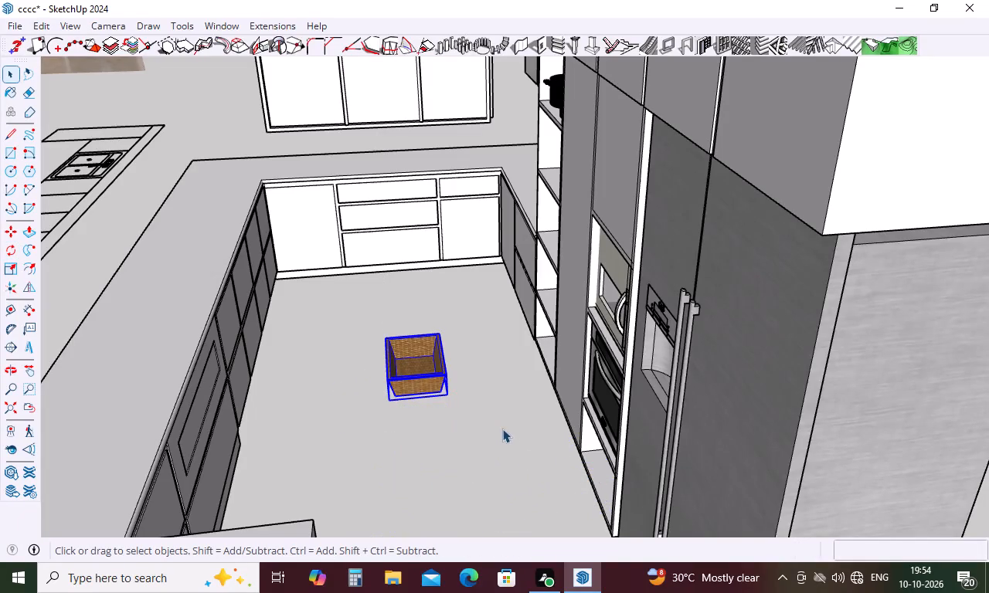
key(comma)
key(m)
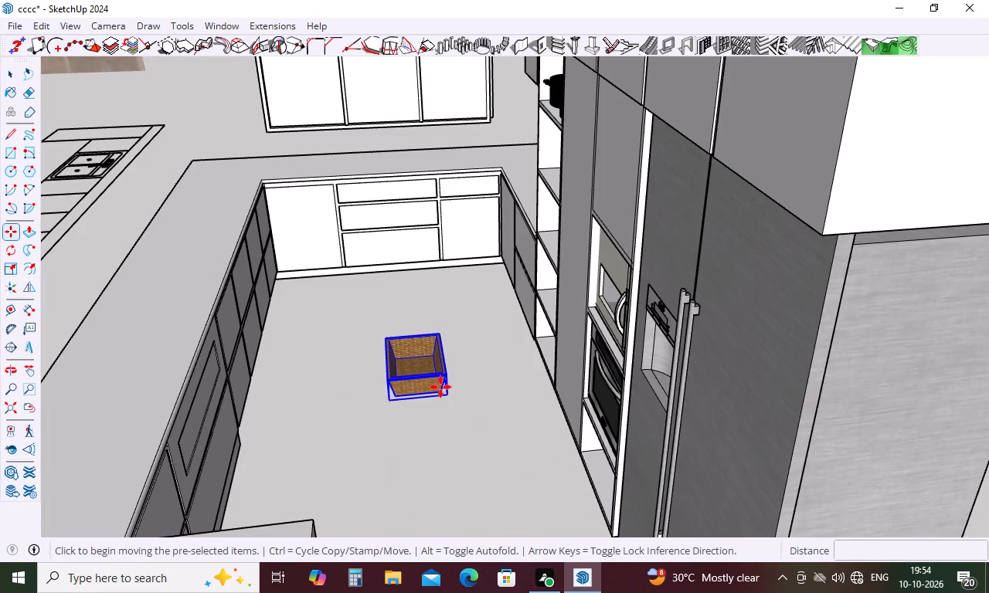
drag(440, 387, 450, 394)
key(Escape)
Move the wicker basket about 5' 1 7/8" across the kitchen floor to the front of the niche below the oven.
key(m)
click(450, 374)
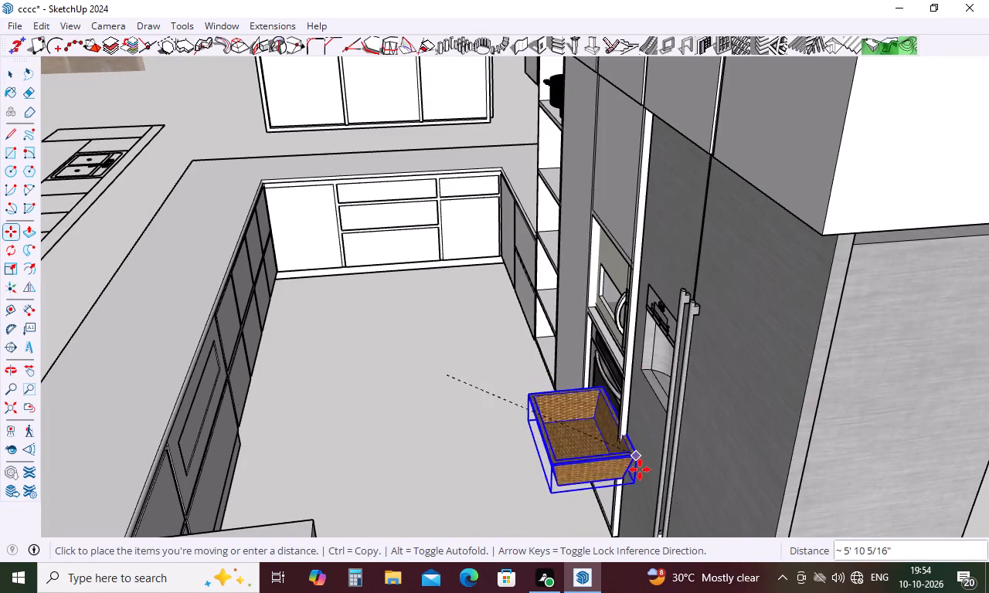
middle_drag(595, 496, 741, 429)
middle_drag(741, 422, 773, 510)
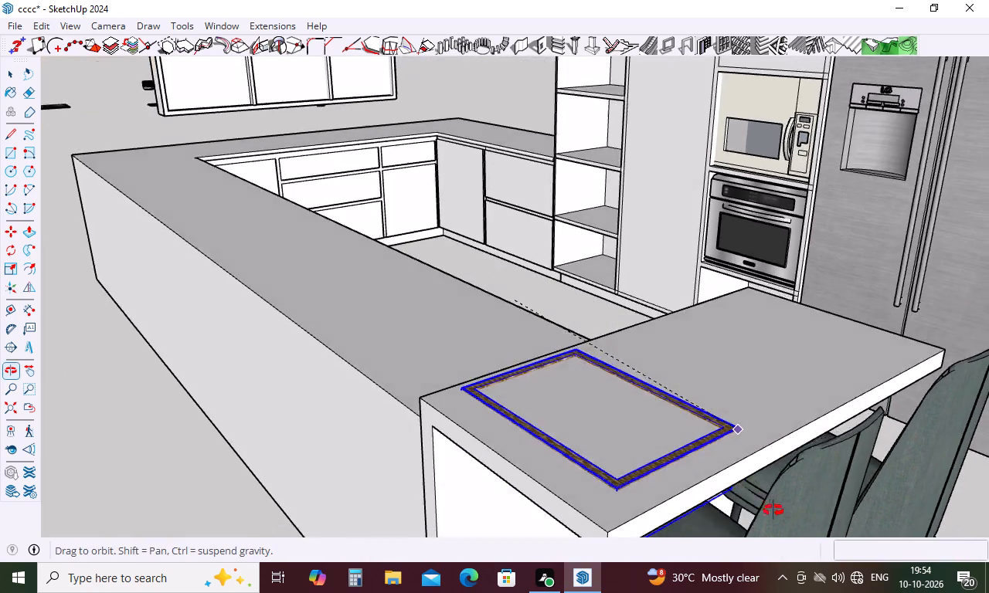
middle_drag(773, 510, 779, 529)
scroll(745, 201, up, 5)
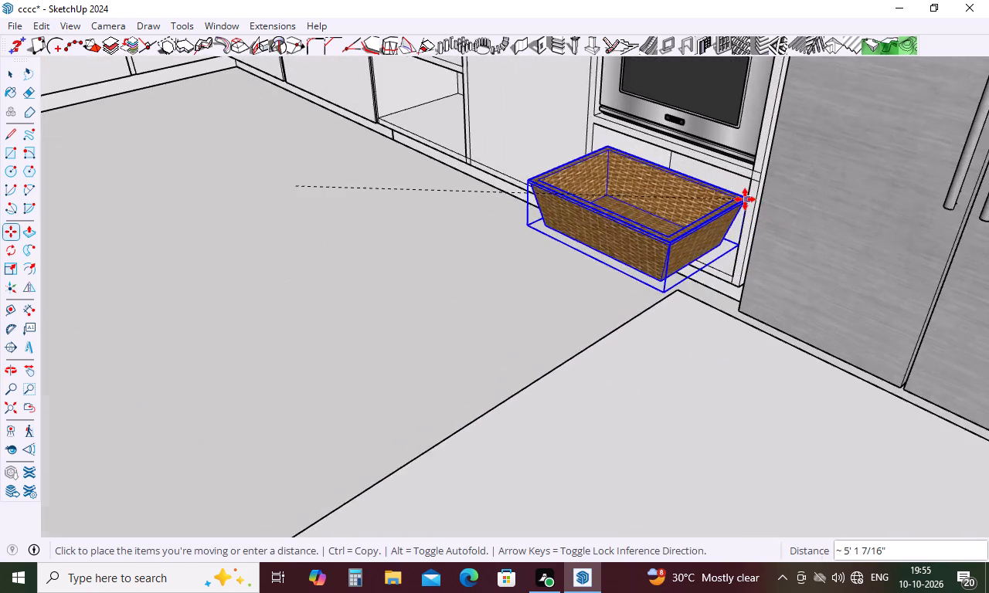
scroll(745, 199, up, 6)
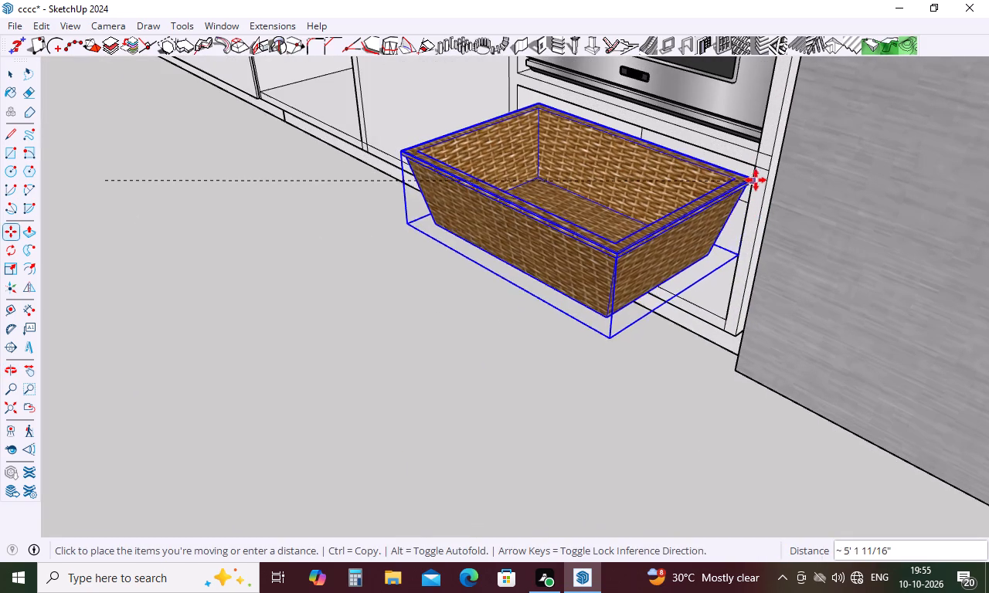
click(757, 175)
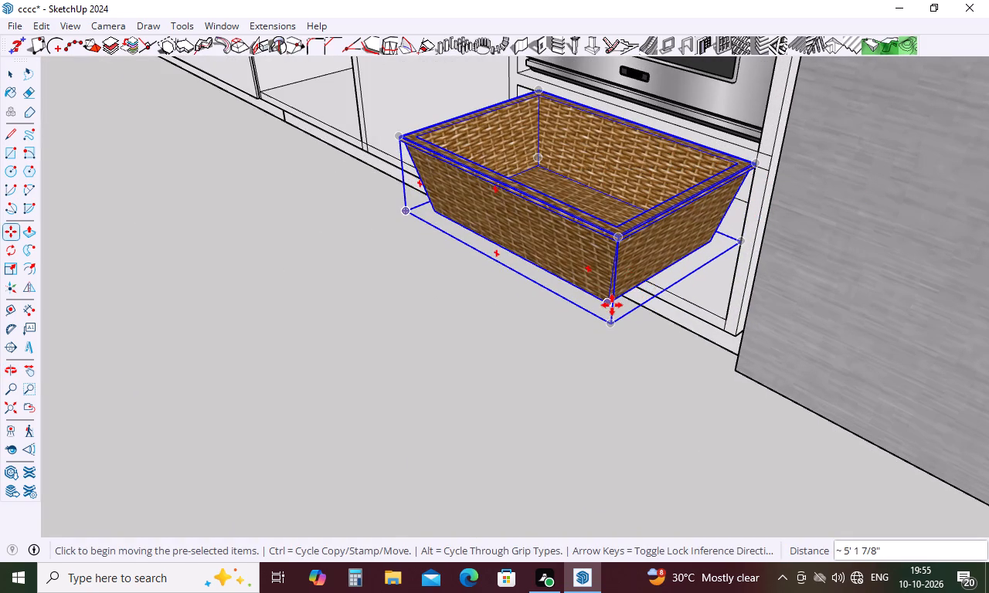
Move the wicker basket about 1' 1 1/2" into the niche below the oven and shift it about 3 3/16" sideways between the side panels.
click(612, 306)
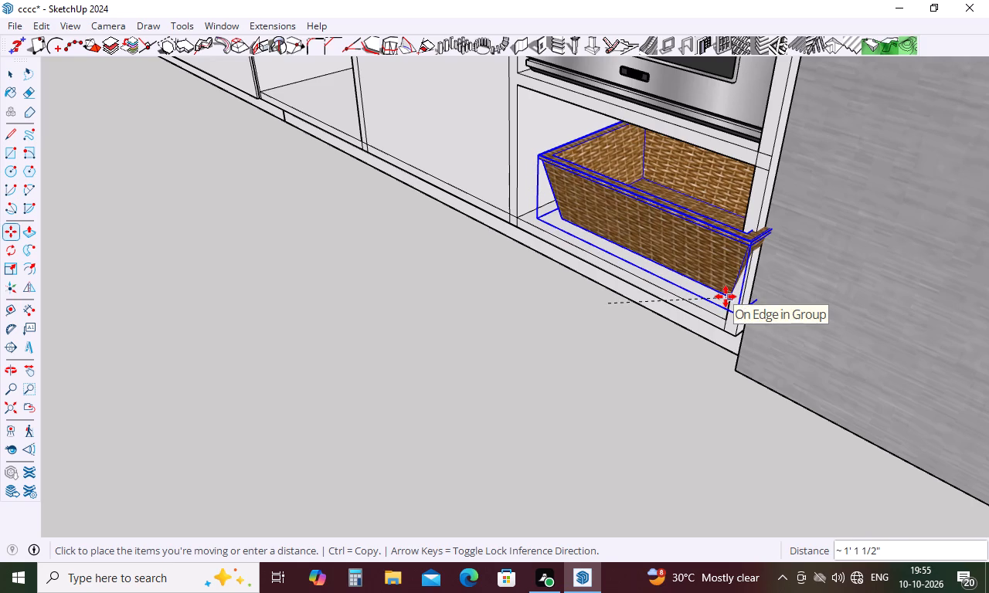
click(726, 296)
middle_drag(685, 322, 908, 327)
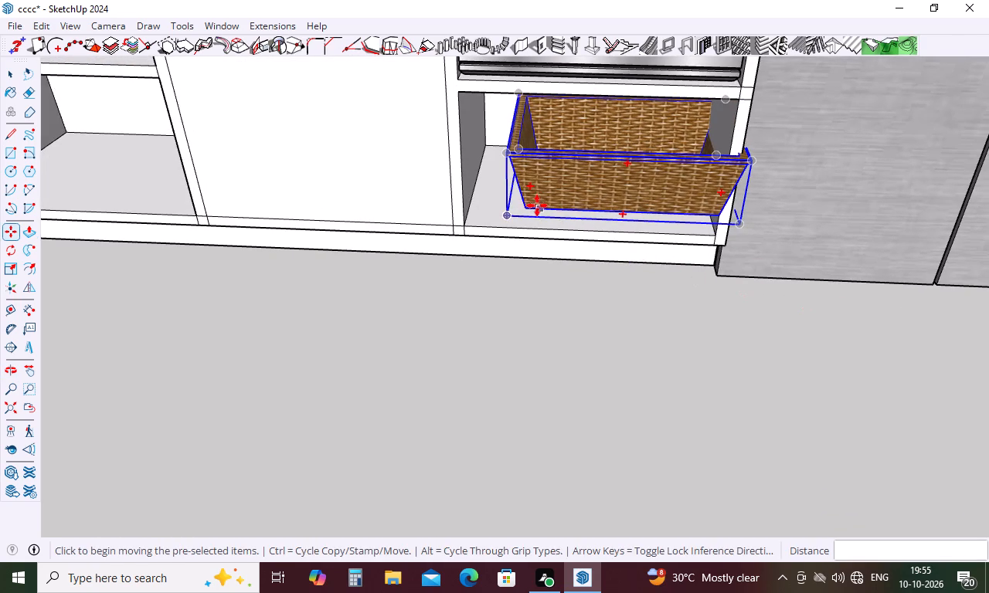
click(527, 208)
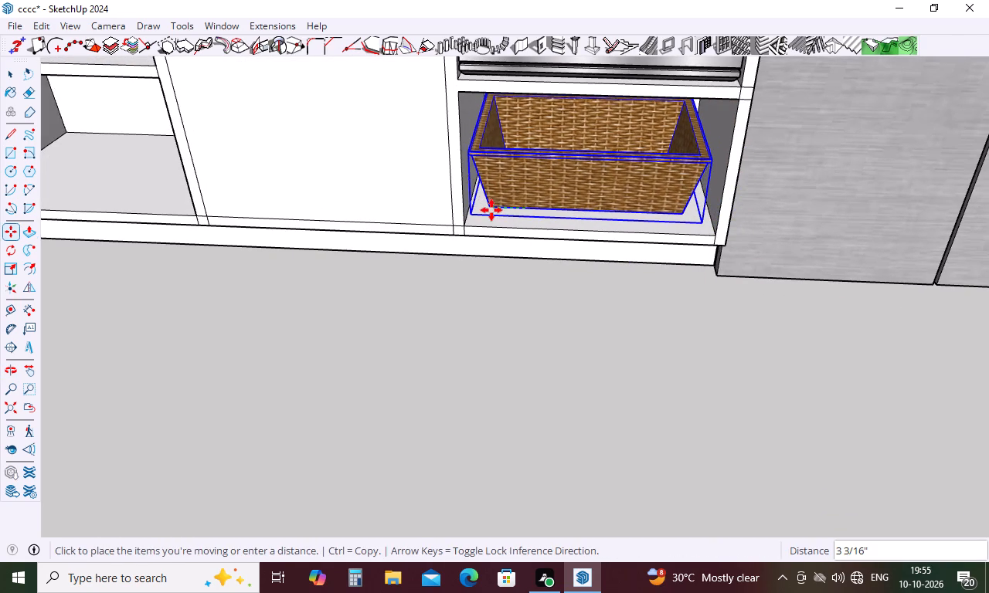
click(491, 211)
Move the flower vase about 54' 11 3/4" from the loose accessories onto the breakfast counter beside the two chairs.
middle_drag(515, 298, 528, 249)
scroll(528, 247, down, 5)
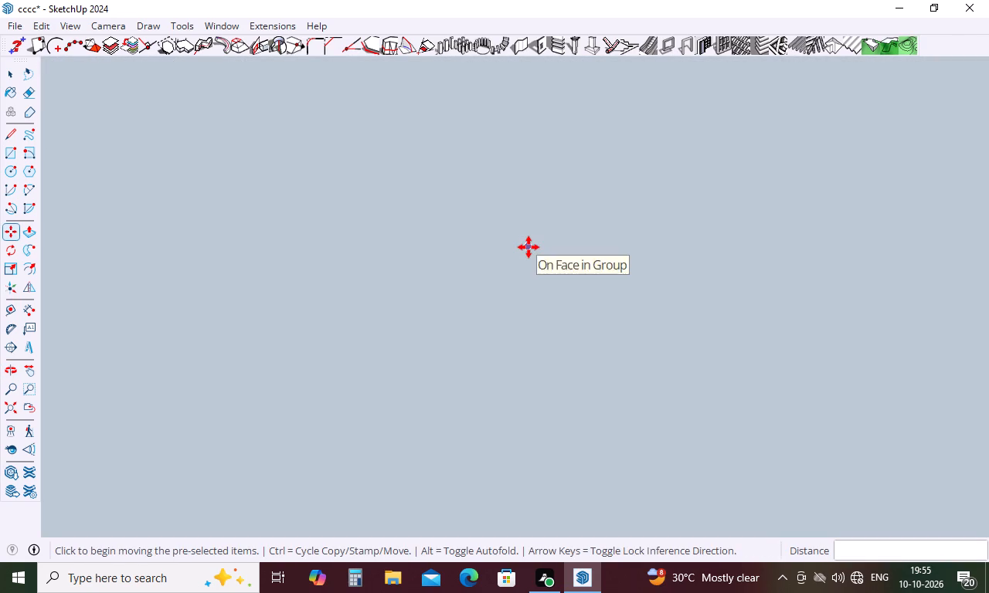
middle_drag(526, 248, 505, 303)
scroll(505, 304, down, 9)
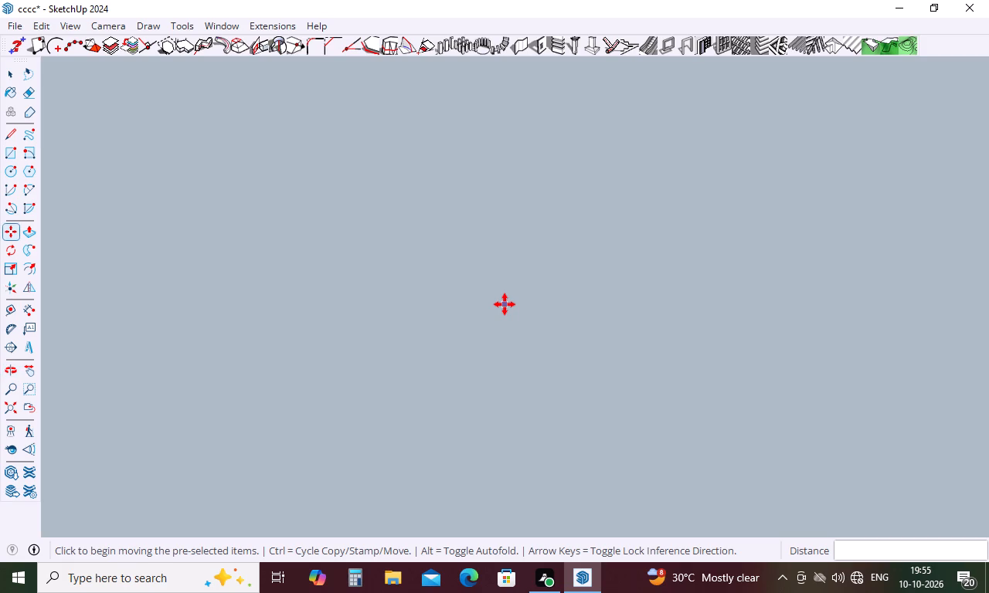
scroll(505, 304, down, 20)
scroll(505, 304, down, 18)
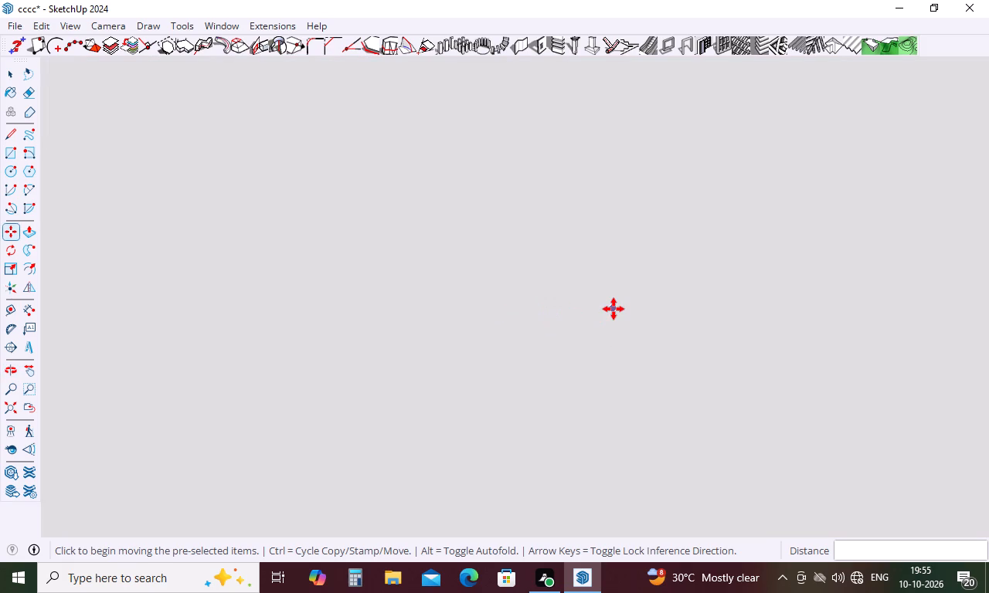
scroll(613, 309, down, 20)
scroll(613, 309, down, 18)
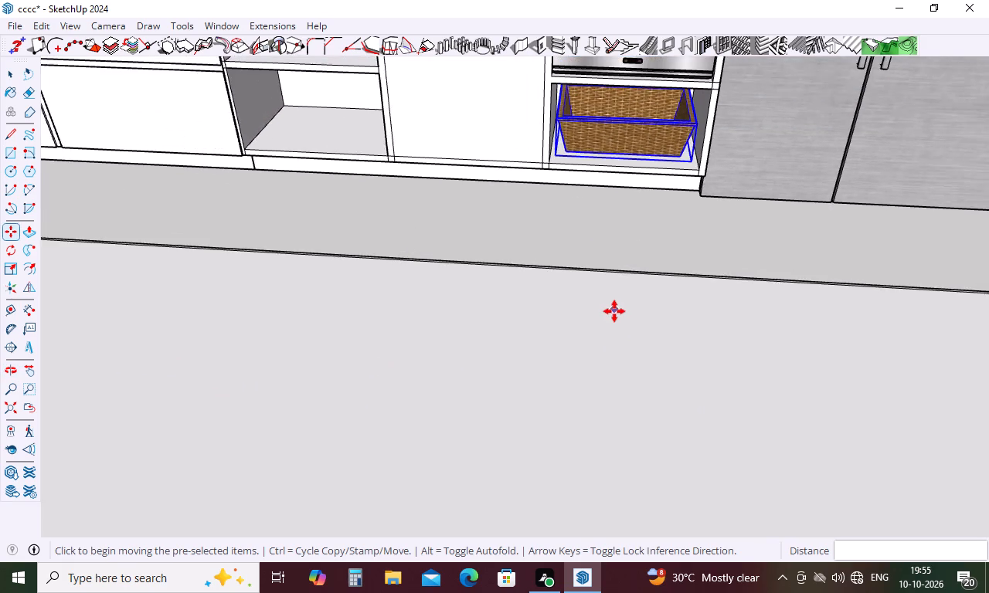
scroll(614, 311, down, 7)
middle_drag(636, 300, 506, 303)
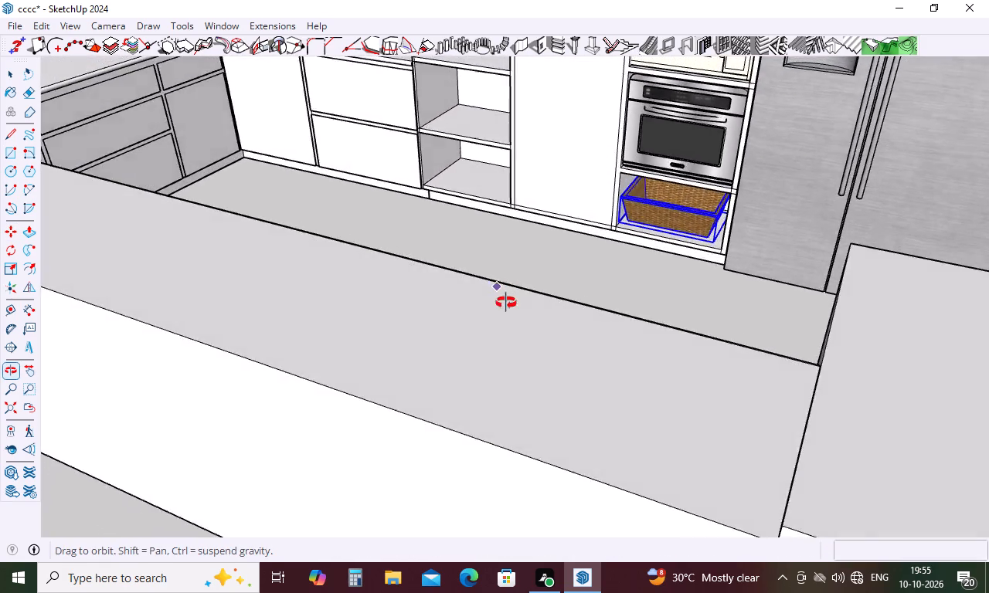
middle_drag(506, 303, 487, 317)
scroll(487, 317, down, 17)
scroll(538, 294, down, 5)
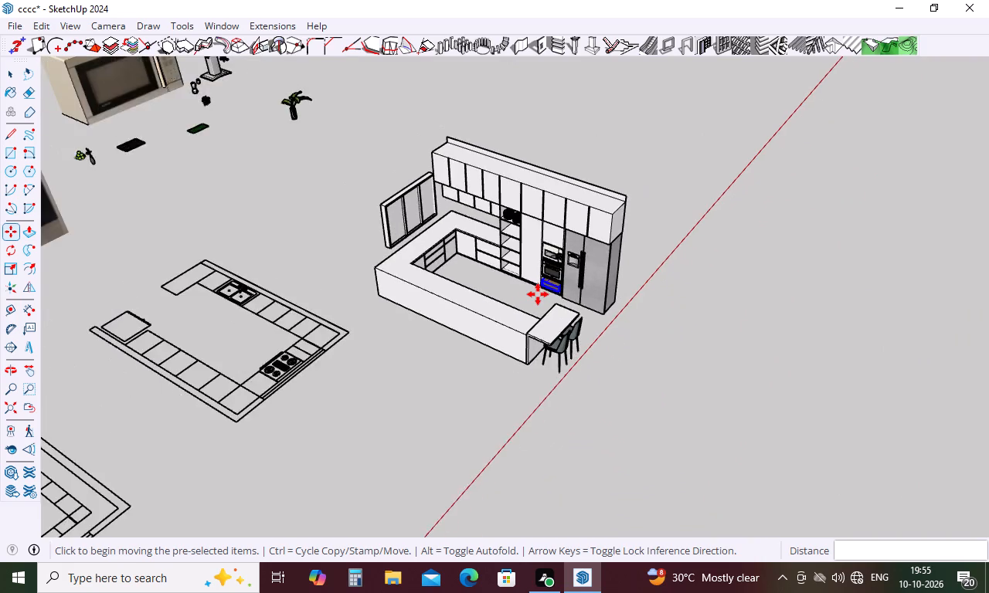
scroll(538, 294, down, 5)
scroll(342, 138, up, 7)
scroll(244, 152, up, 3)
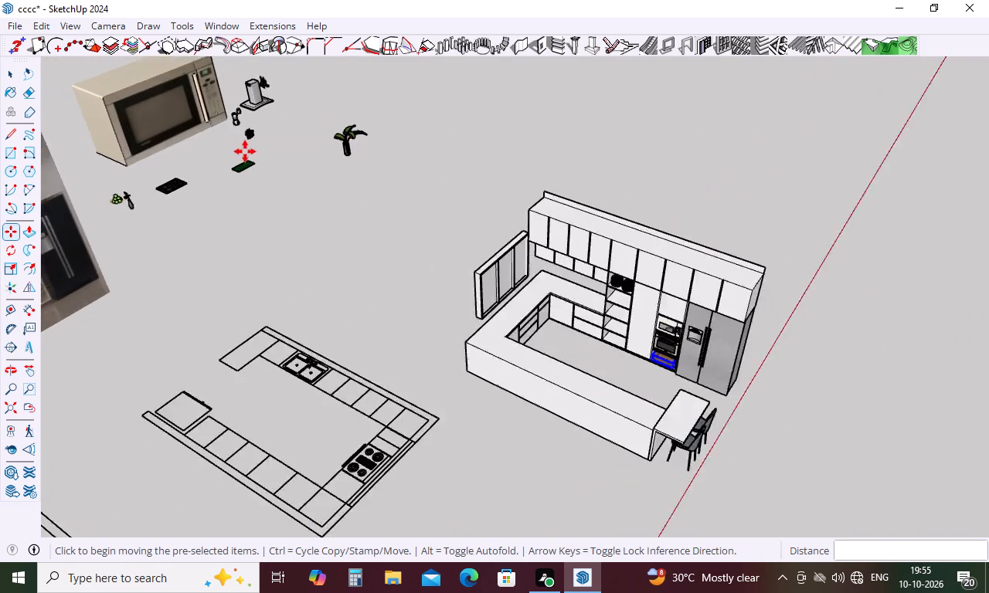
scroll(245, 151, up, 2)
key(space)
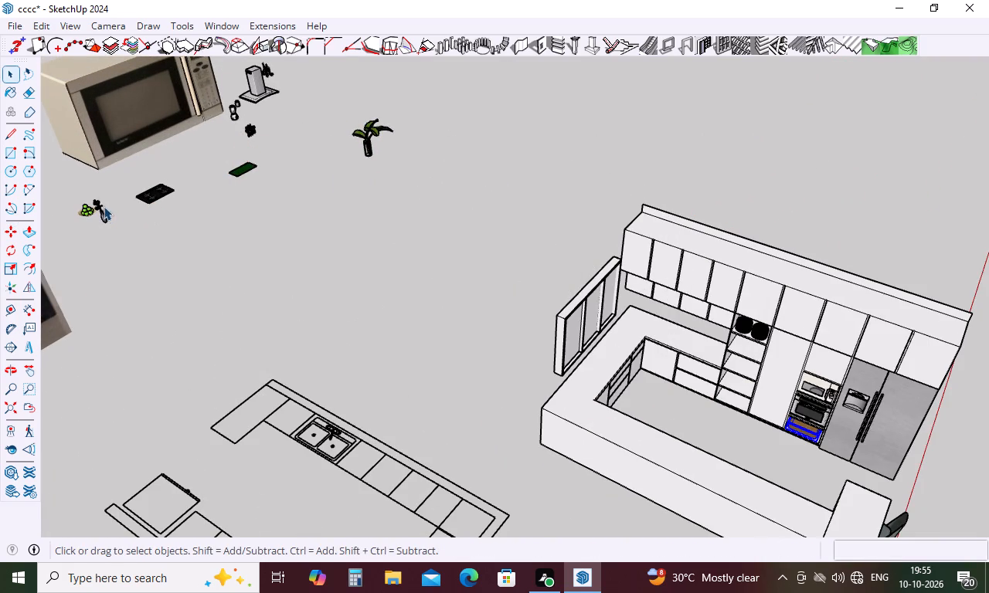
click(104, 217)
key(m)
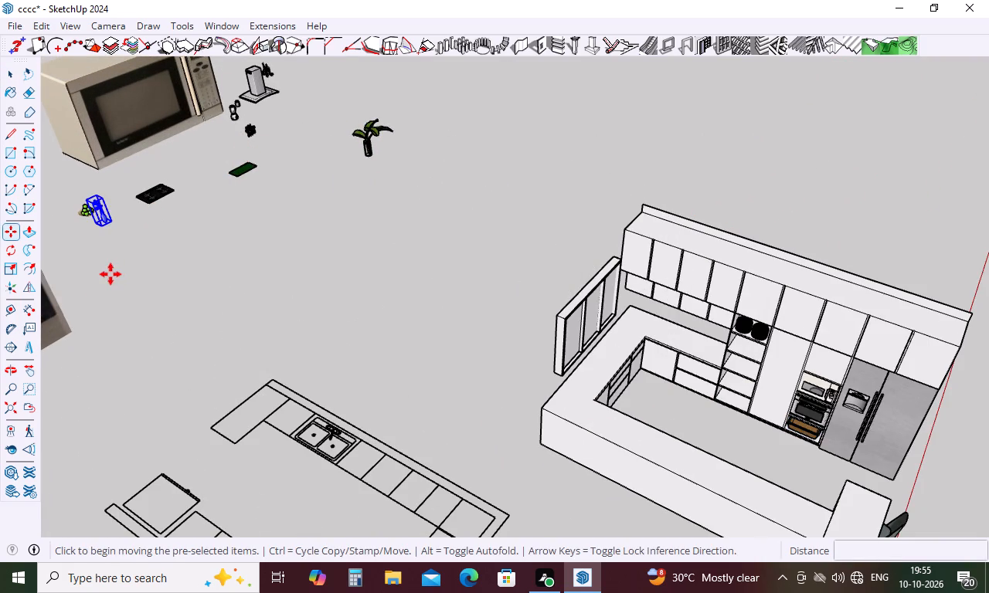
click(105, 229)
scroll(357, 251, down, 5)
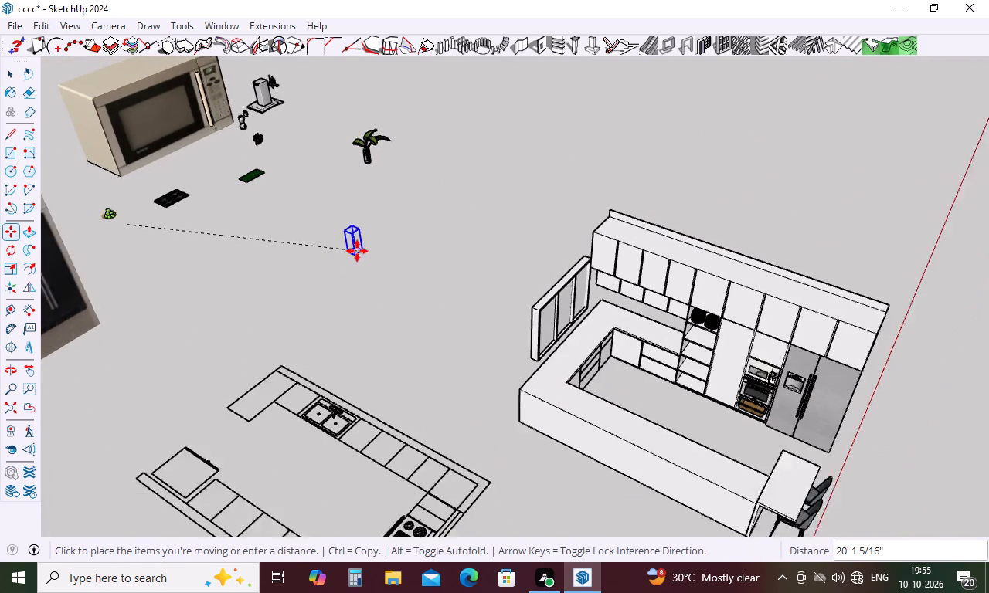
scroll(657, 398, up, 12)
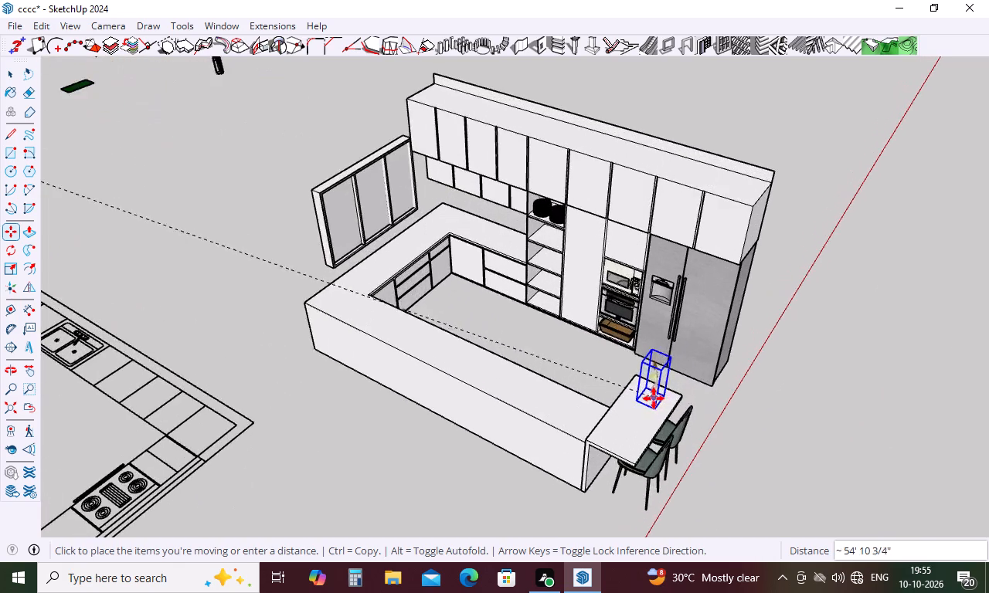
scroll(654, 398, up, 11)
click(663, 398)
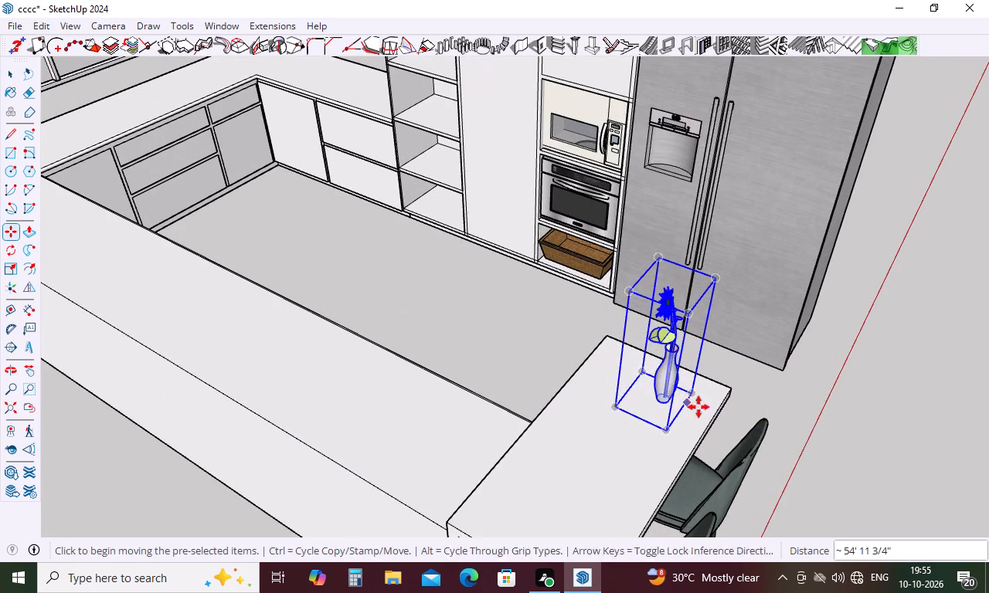
Examine the flower vase's placement on the breakfast counter and locate the bowl of green apples among the loose accessories.
middle_drag(699, 408, 493, 310)
scroll(459, 307, up, 4)
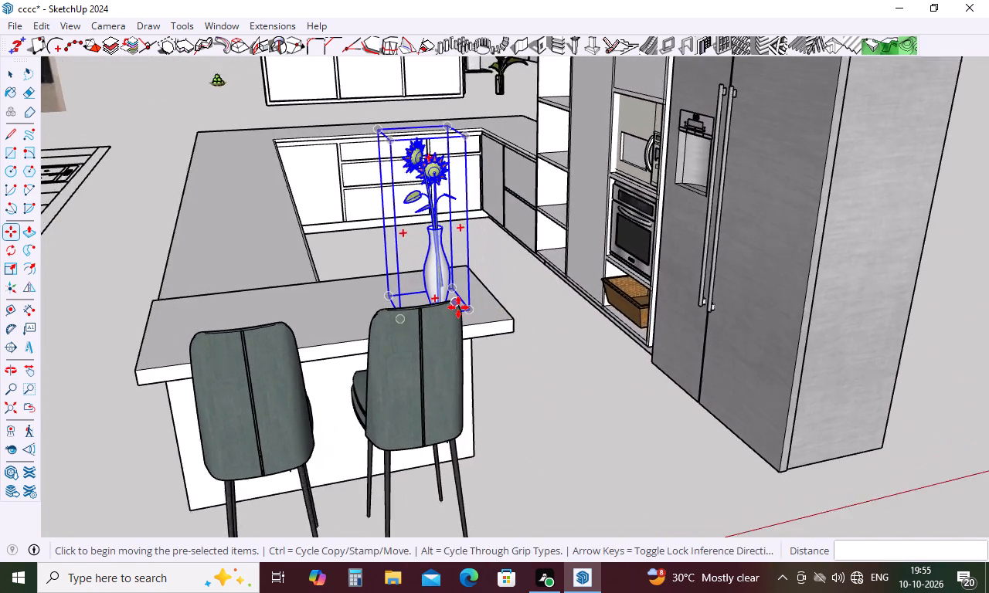
scroll(458, 307, up, 2)
middle_drag(474, 308, 409, 298)
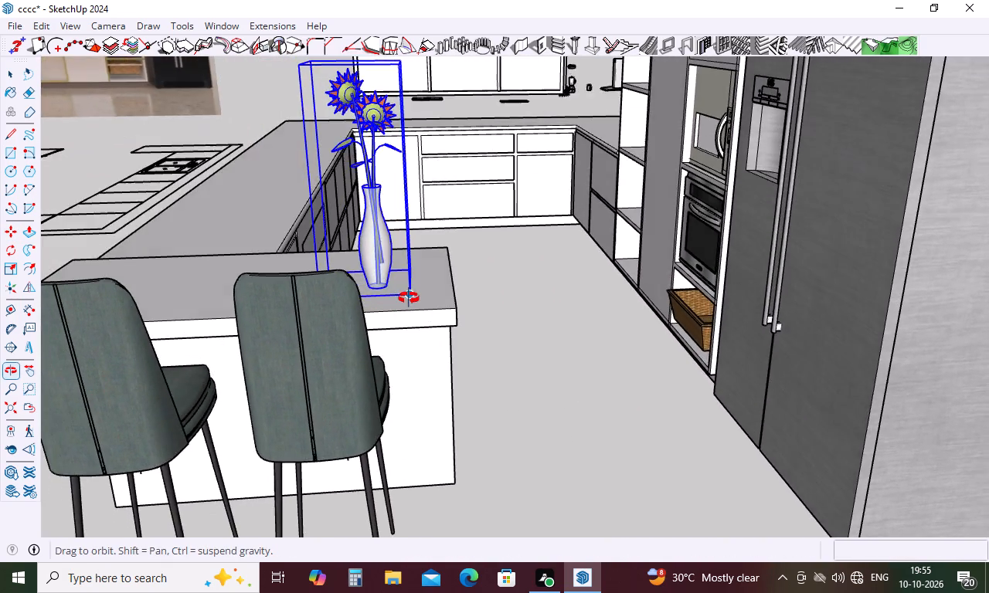
middle_drag(409, 298, 734, 395)
scroll(731, 379, down, 17)
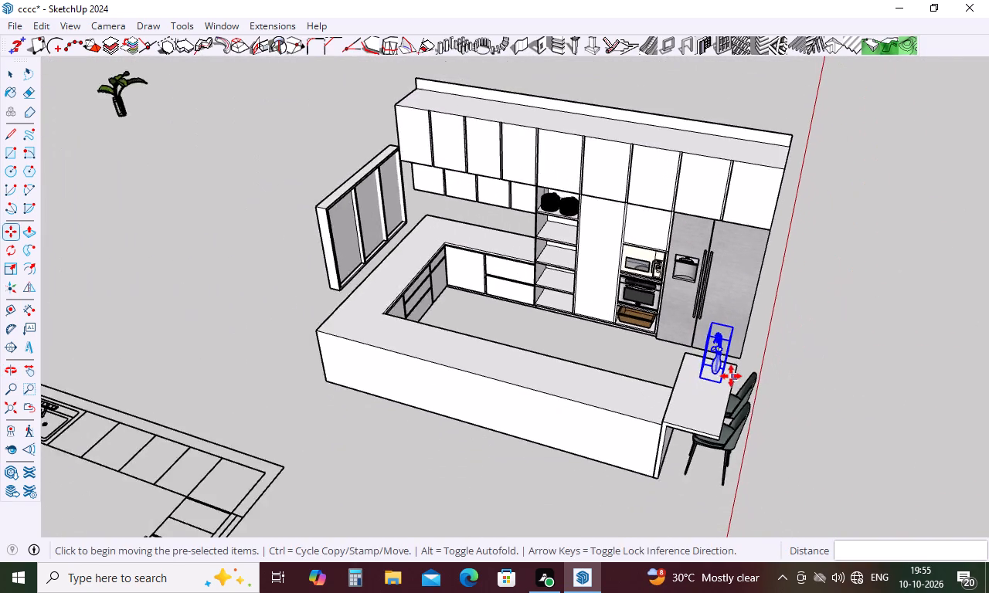
scroll(731, 376, down, 18)
scroll(77, 239, up, 6)
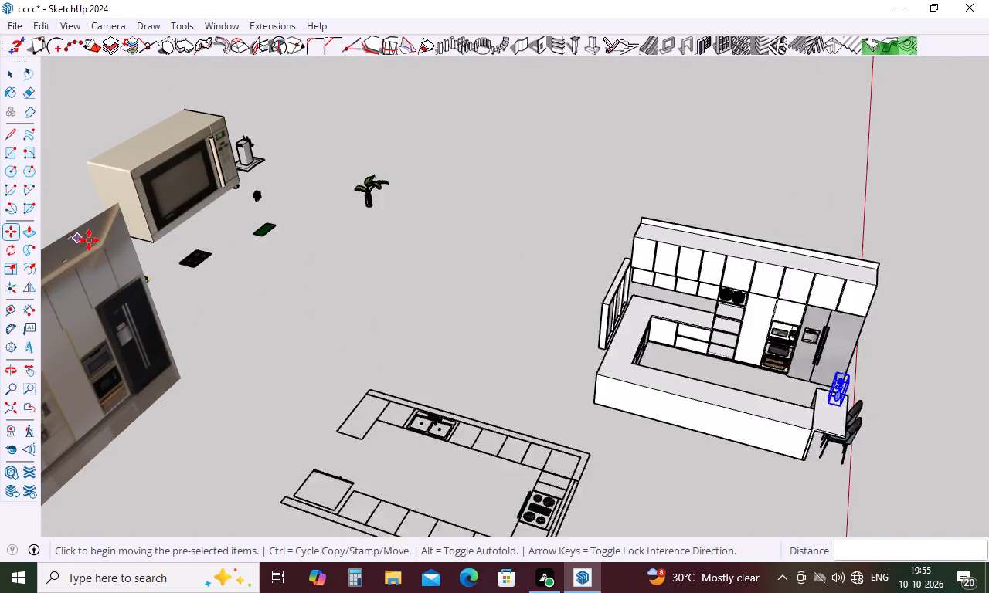
scroll(199, 262, up, 5)
middle_drag(225, 276, 148, 301)
scroll(161, 243, up, 10)
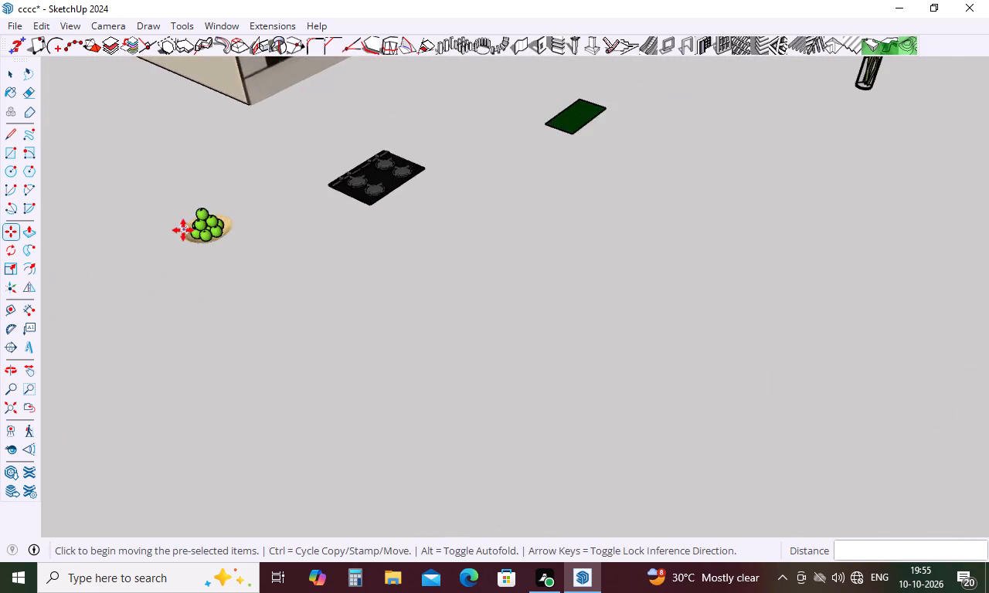
scroll(183, 230, up, 7)
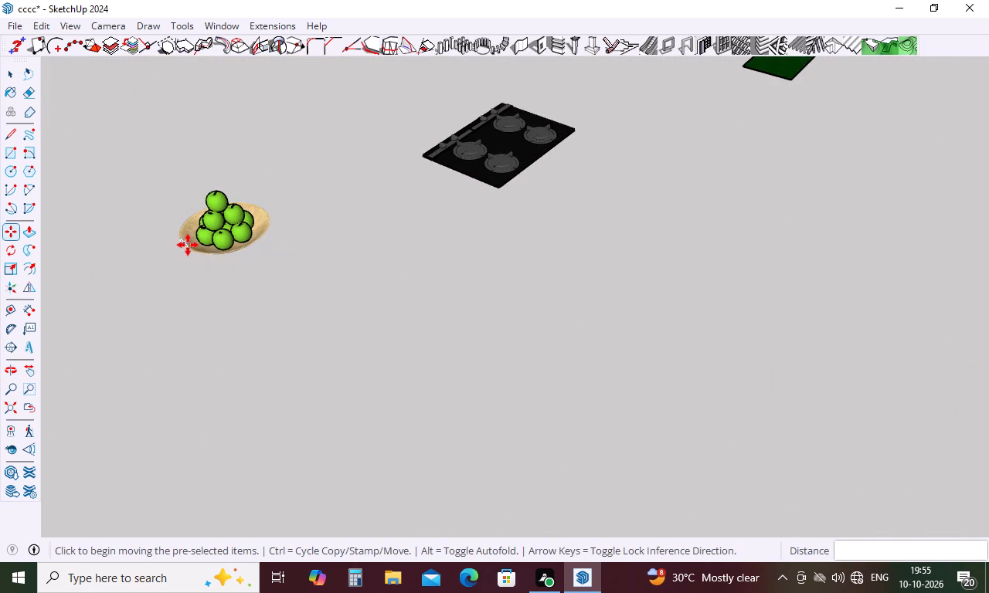
scroll(191, 242, up, 11)
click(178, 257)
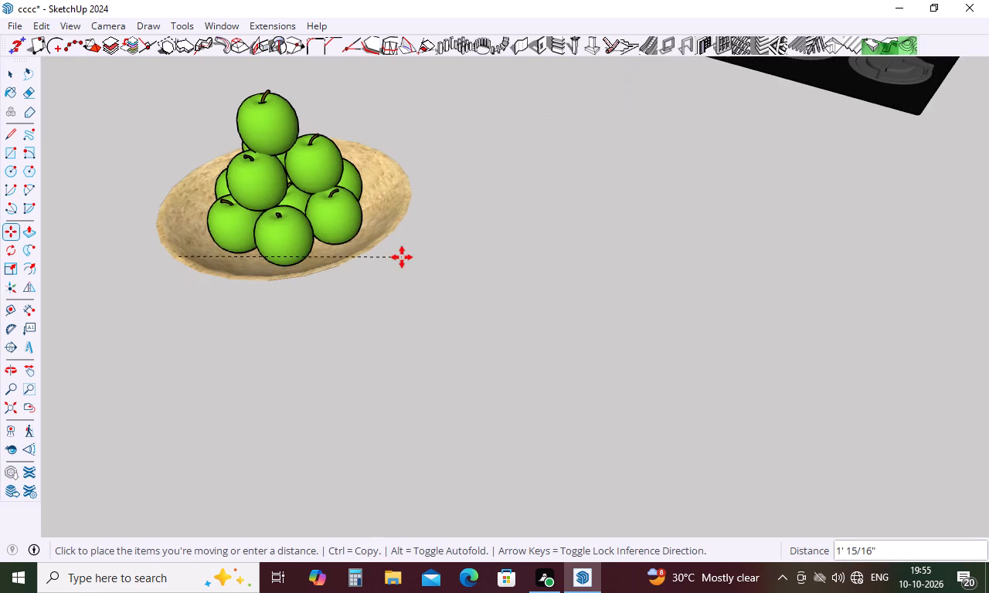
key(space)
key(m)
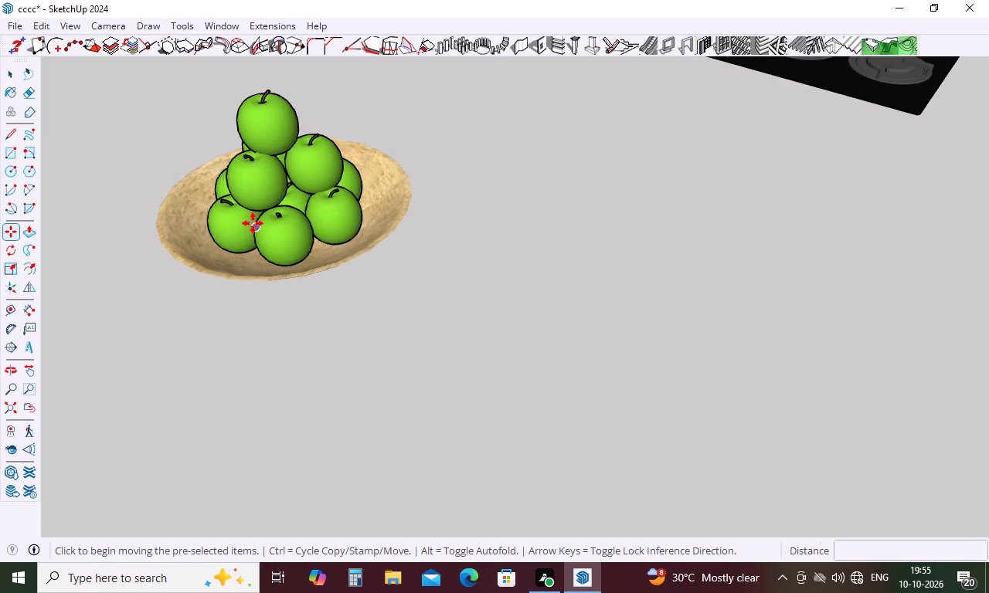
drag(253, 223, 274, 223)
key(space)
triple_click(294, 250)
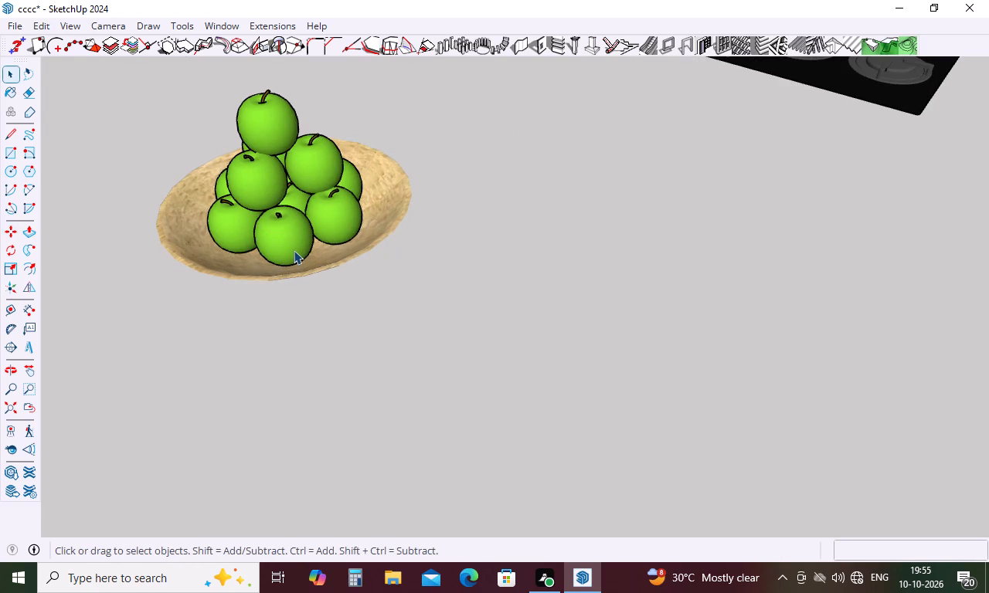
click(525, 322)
Move the bowl of green apples from the loose accessories onto the breakfast counter beside the flower vase.
click(320, 262)
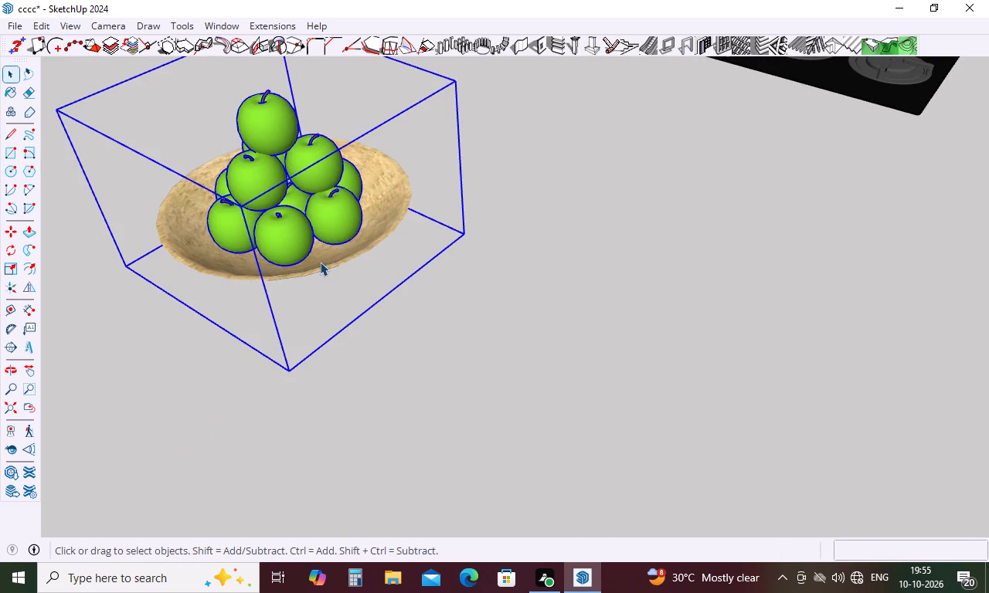
key(m)
drag(288, 266, 305, 273)
scroll(478, 287, down, 2)
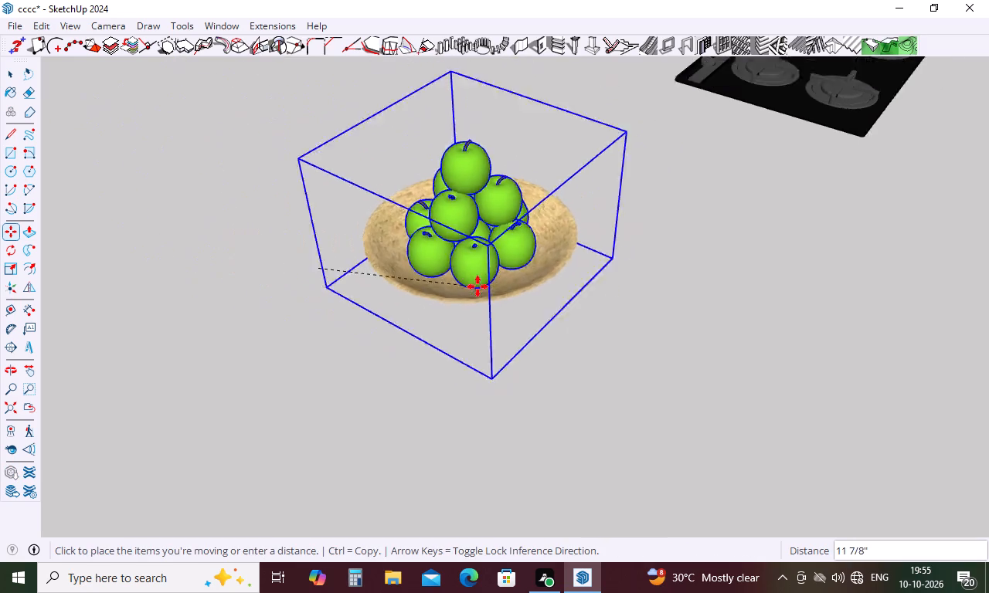
scroll(478, 286, down, 20)
scroll(478, 286, down, 14)
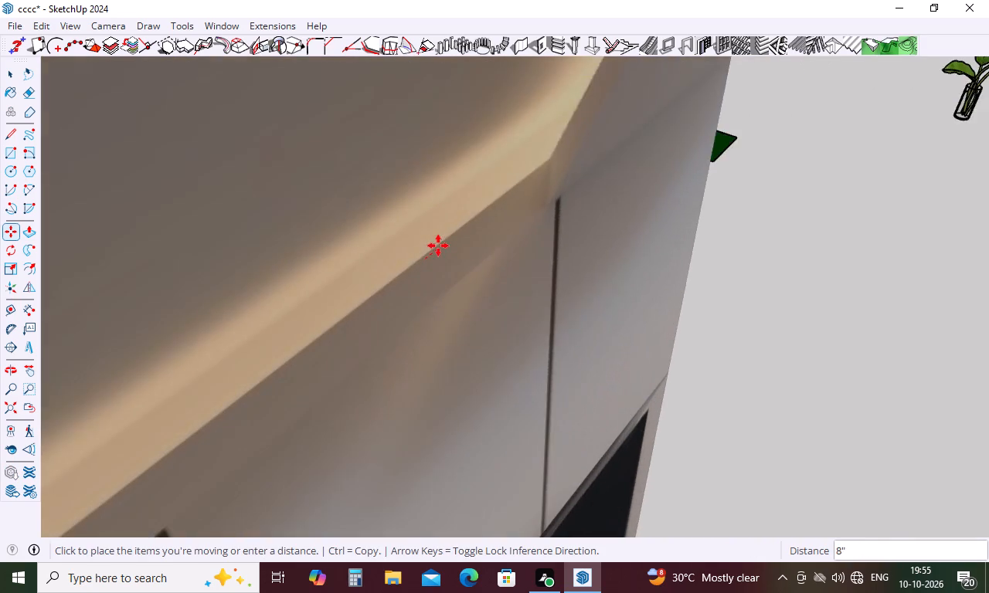
scroll(438, 246, down, 20)
scroll(438, 246, down, 18)
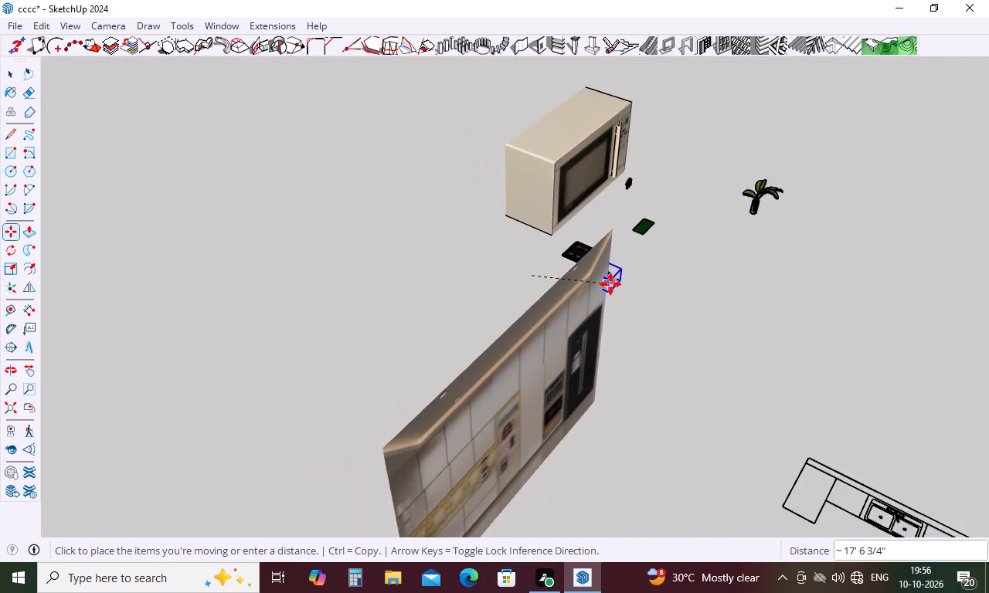
scroll(610, 284, down, 10)
middle_drag(720, 311, 717, 263)
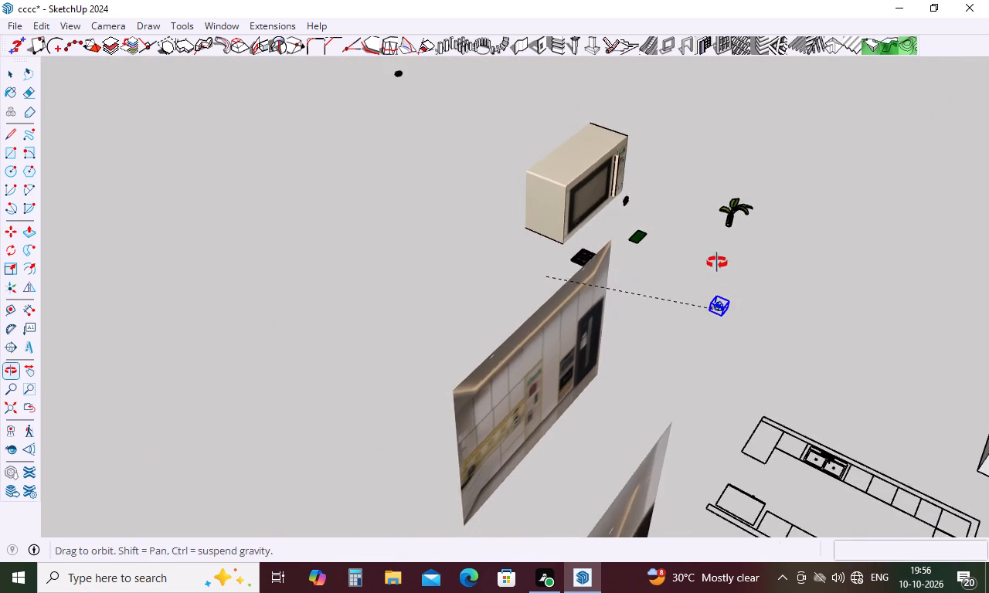
middle_drag(717, 263, 719, 238)
scroll(719, 238, down, 18)
scroll(719, 238, down, 12)
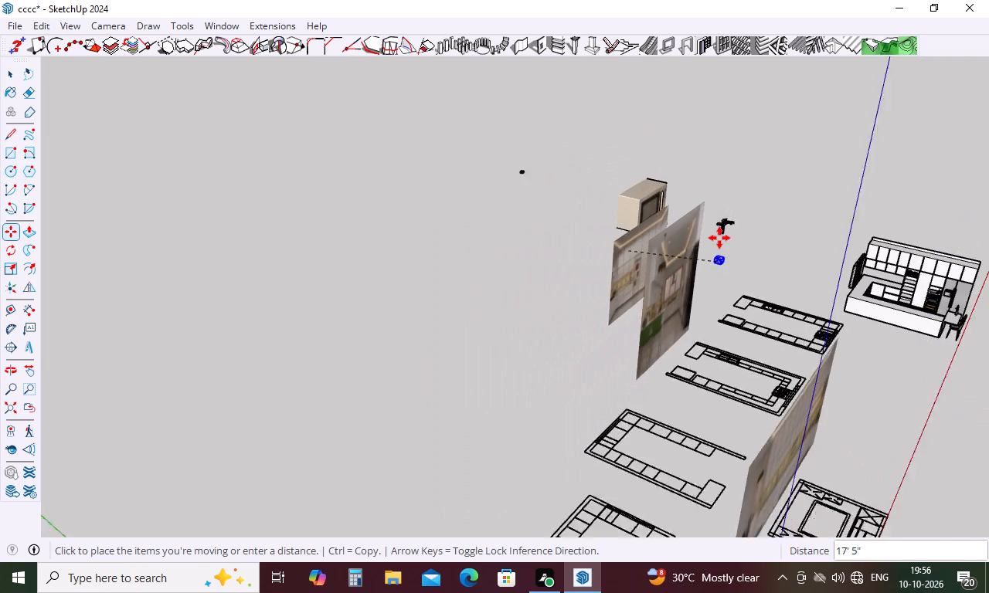
scroll(719, 238, down, 6)
scroll(929, 283, up, 10)
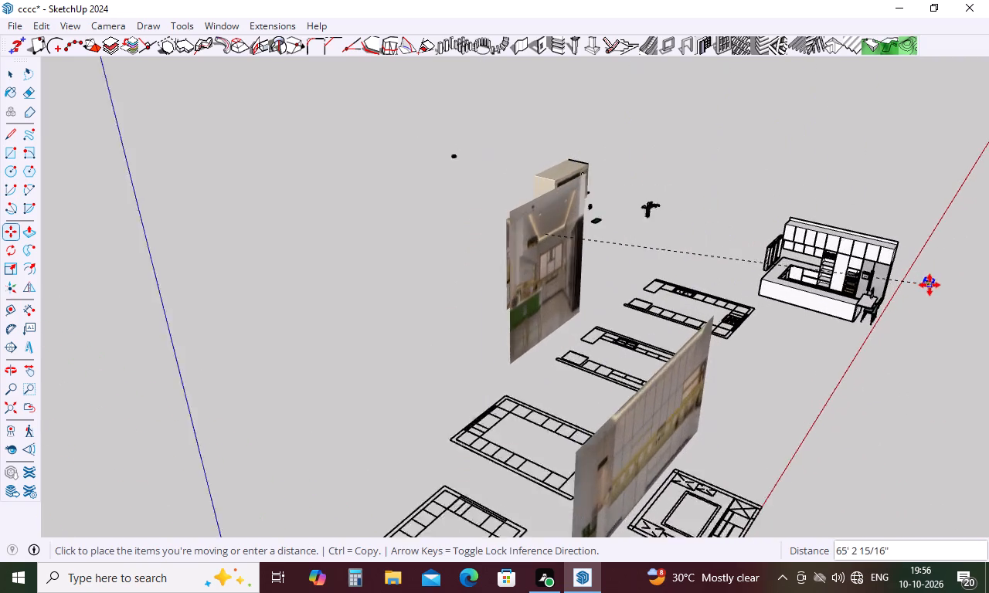
scroll(930, 285, up, 13)
scroll(872, 303, up, 20)
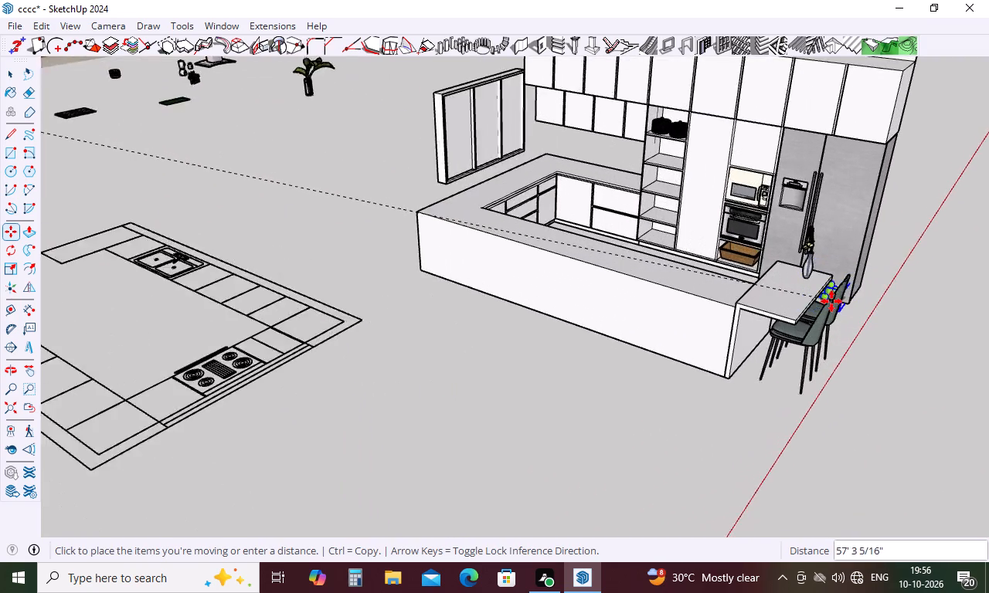
scroll(831, 301, up, 9)
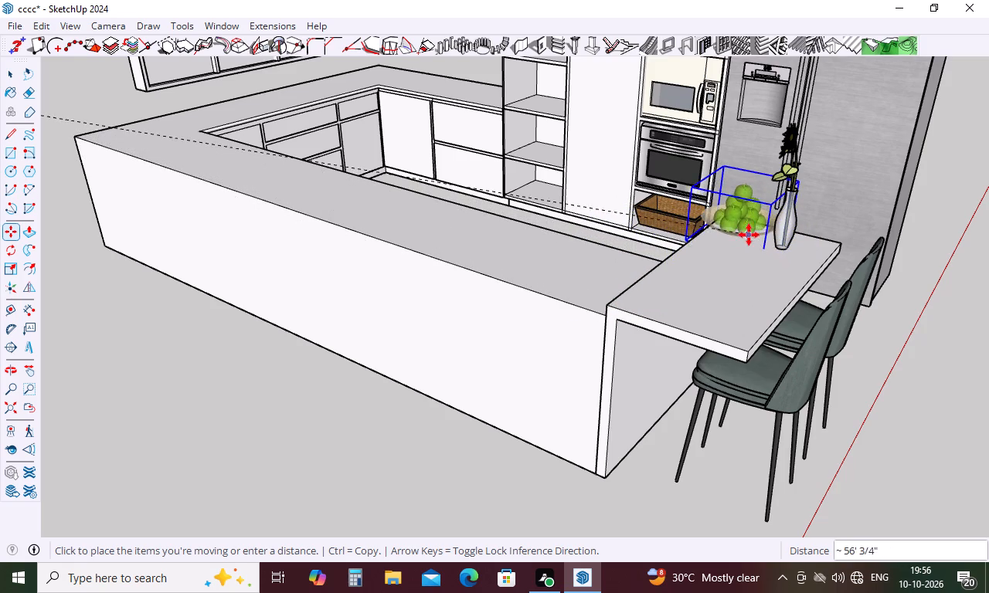
click(723, 283)
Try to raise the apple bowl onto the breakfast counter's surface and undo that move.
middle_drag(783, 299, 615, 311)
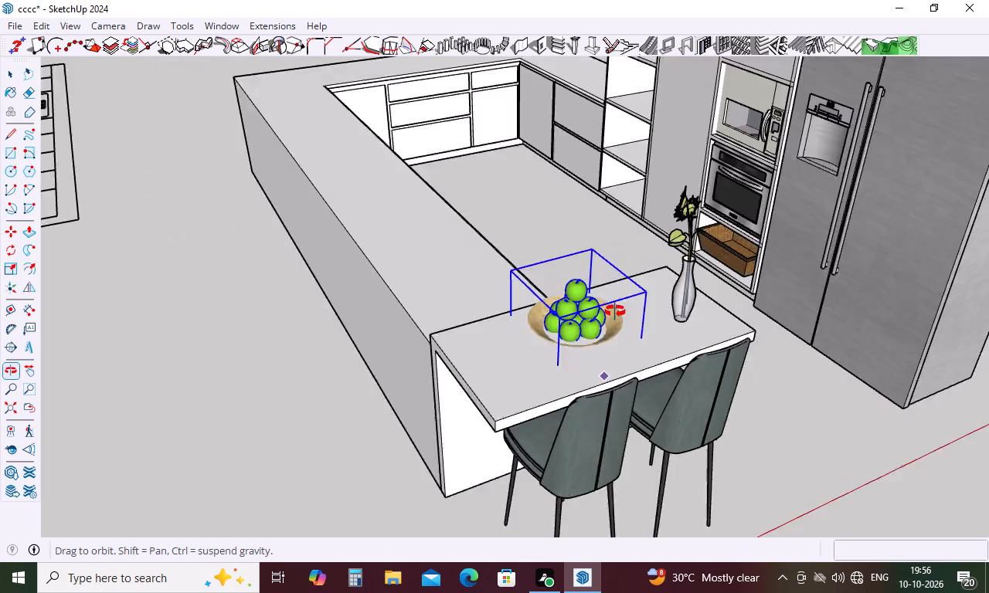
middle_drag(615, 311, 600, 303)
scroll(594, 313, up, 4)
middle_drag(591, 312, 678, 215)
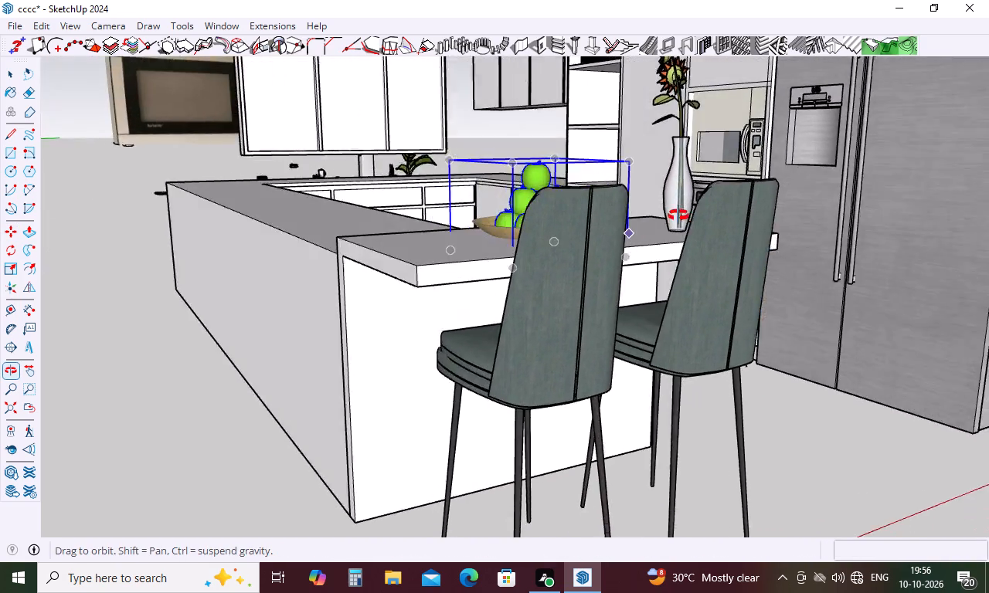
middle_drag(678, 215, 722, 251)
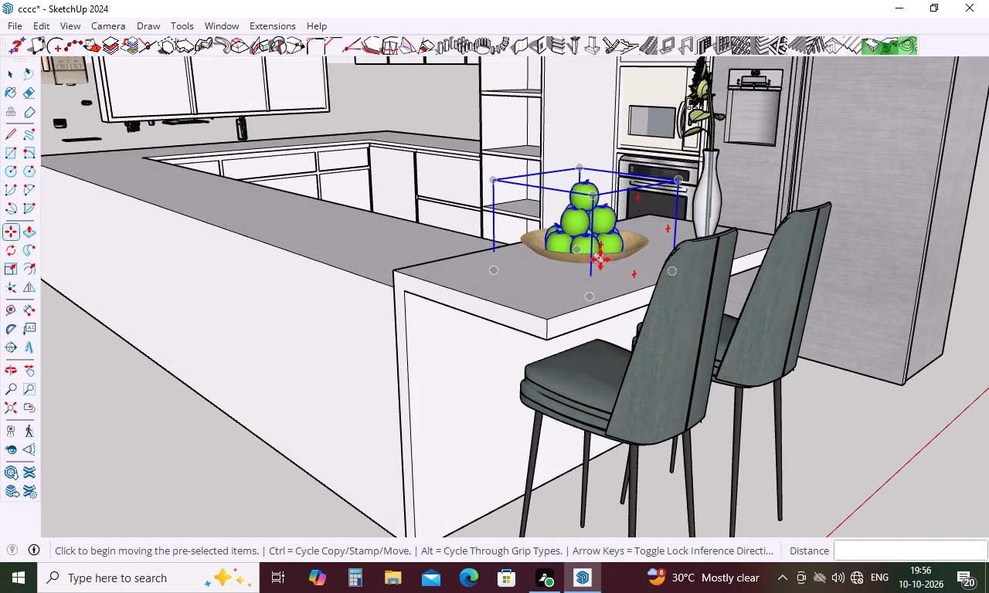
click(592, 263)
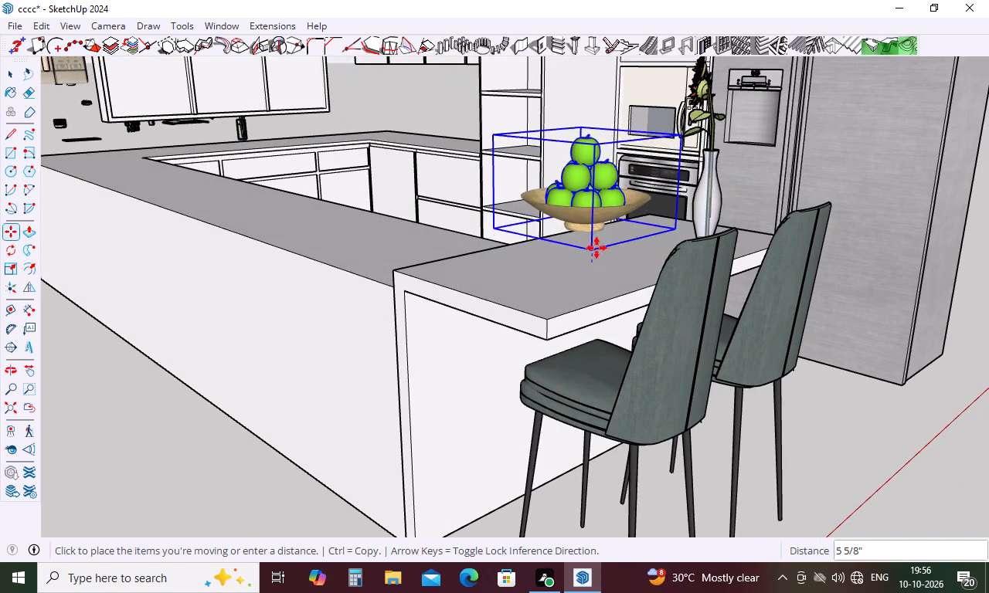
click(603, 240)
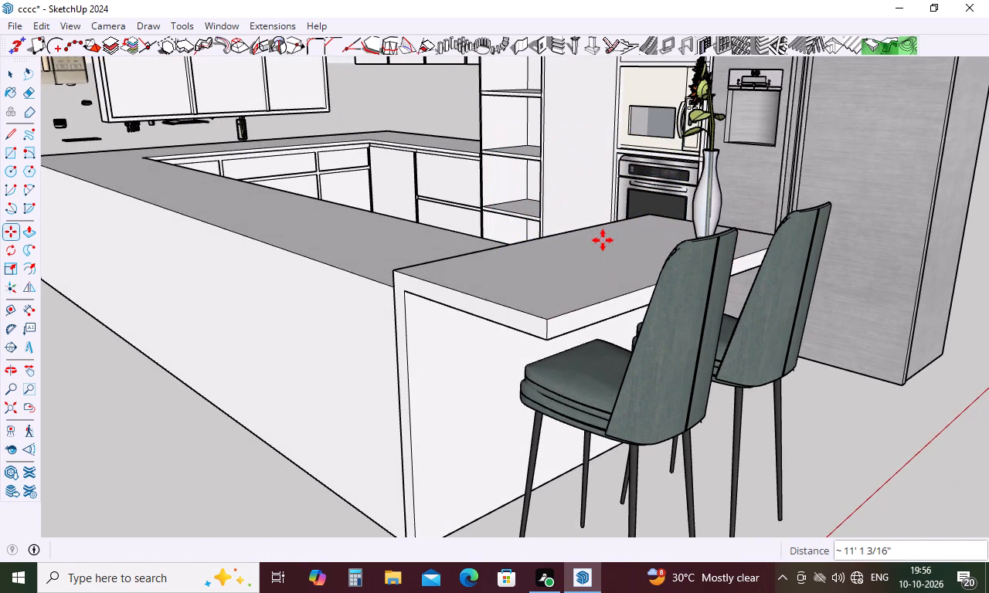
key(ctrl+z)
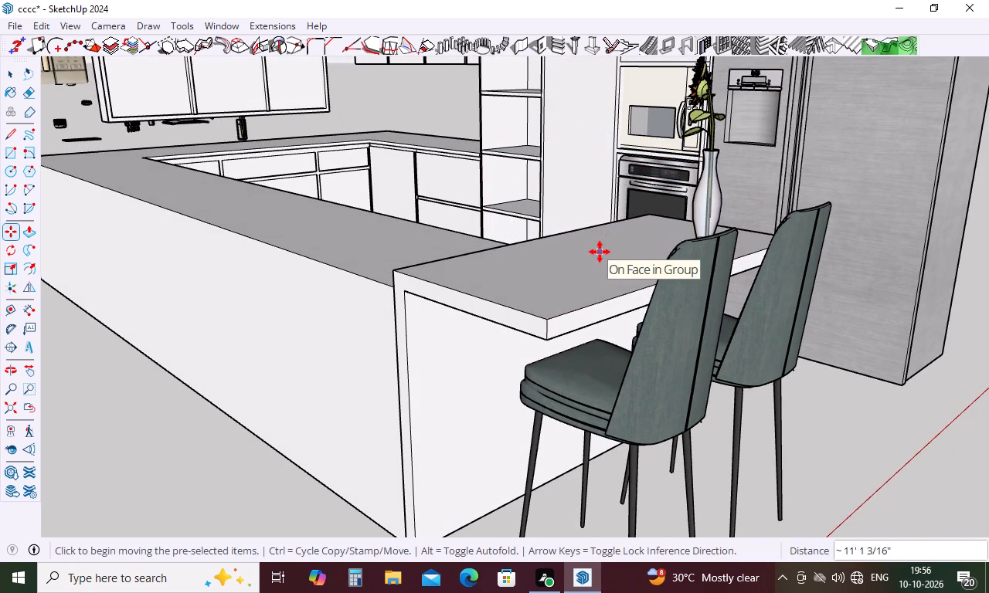
Raise the apple bowl about 2 13/16" and lower it about 1 3/8" so its foot rests on the breakfast counter.
scroll(586, 266, up, 6)
click(598, 249)
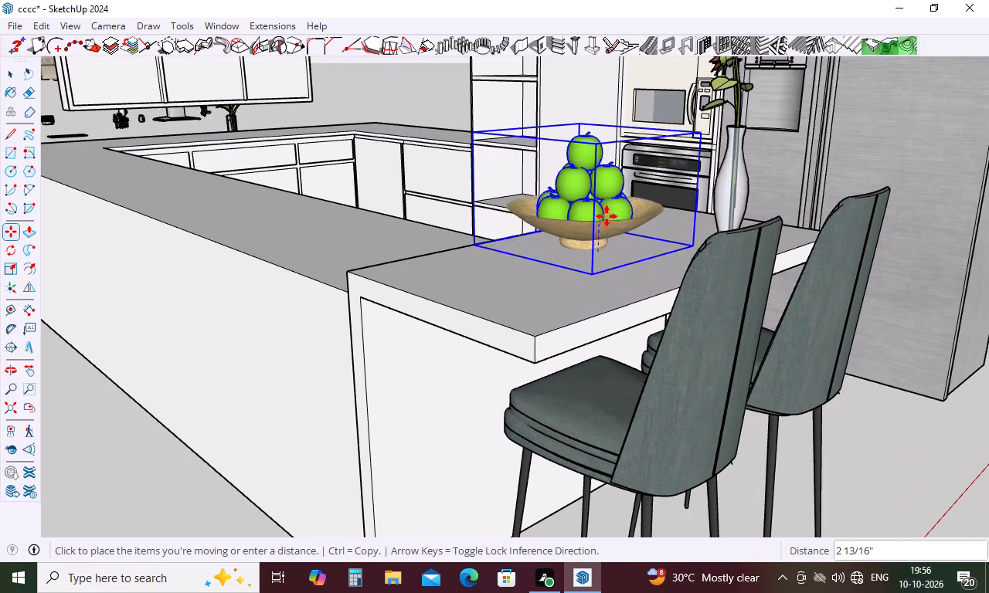
click(607, 216)
scroll(586, 247, up, 17)
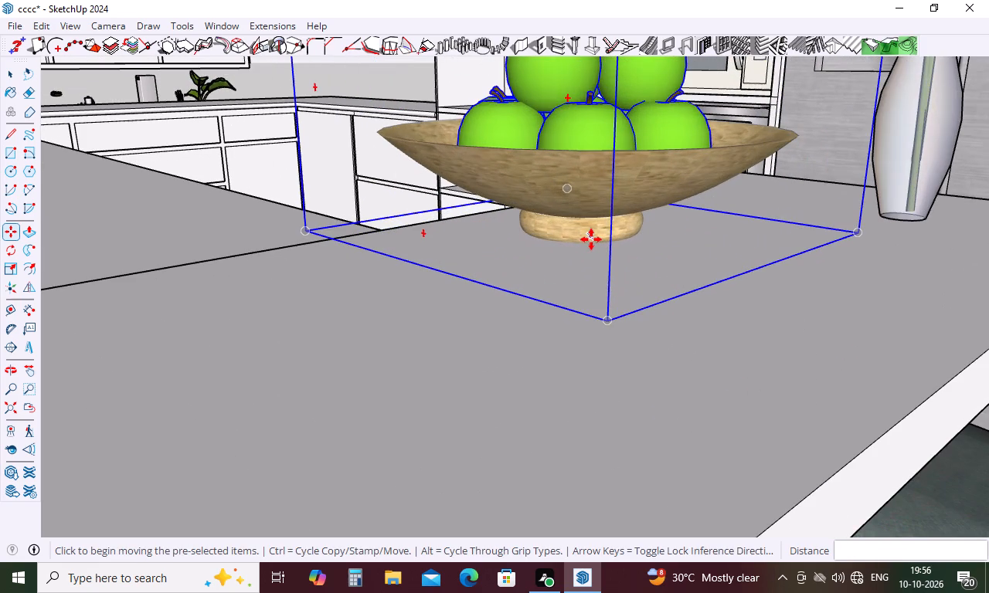
click(609, 324)
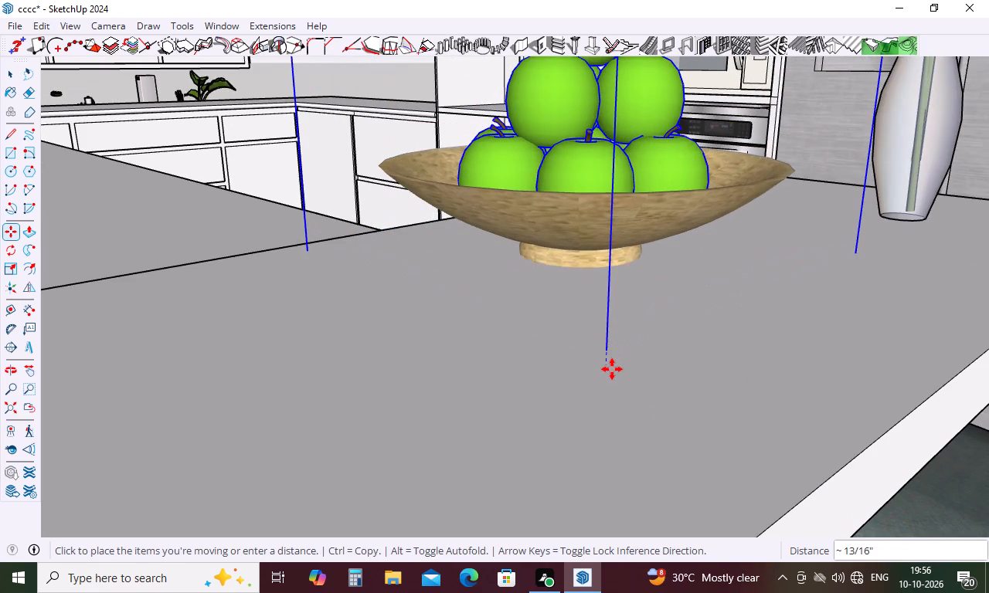
click(613, 370)
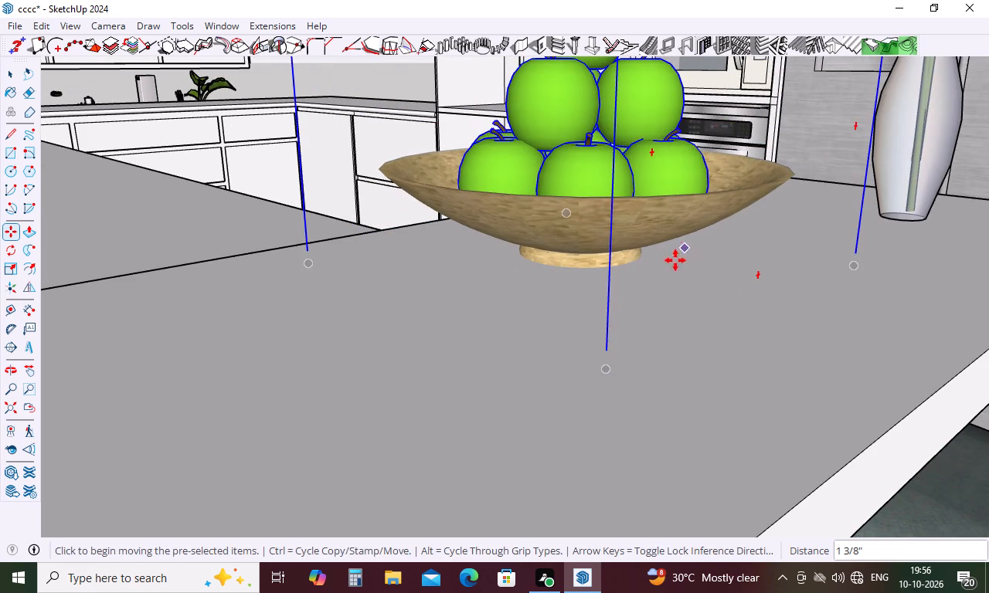
key(space)
scroll(648, 295, down, 20)
scroll(648, 295, down, 9)
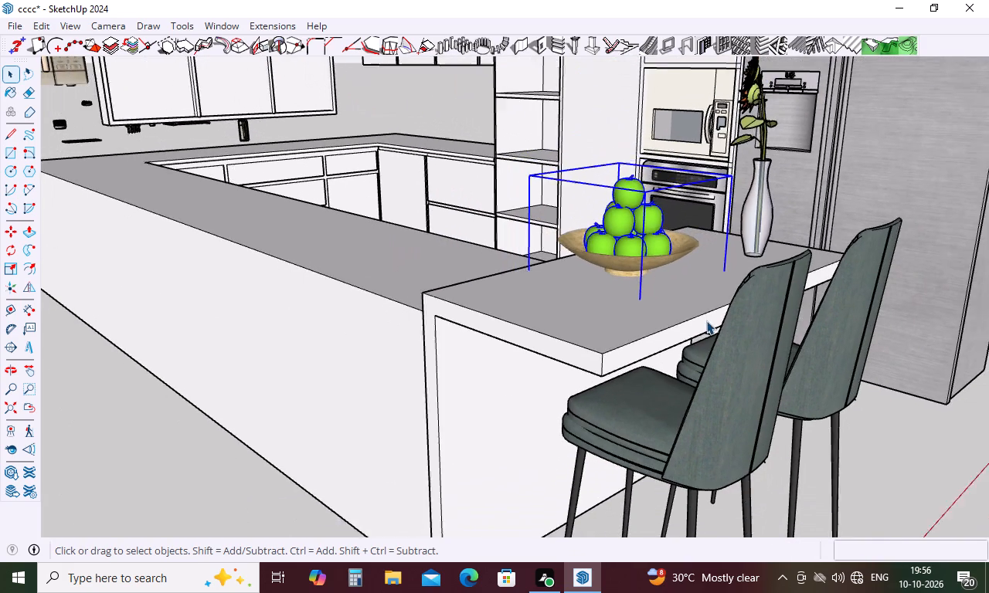
click(925, 408)
Examine the apple bowl and vase arrangement on the breakfast counter and locate the blender among the loose accessories.
scroll(760, 334, down, 6)
middle_drag(748, 317, 523, 392)
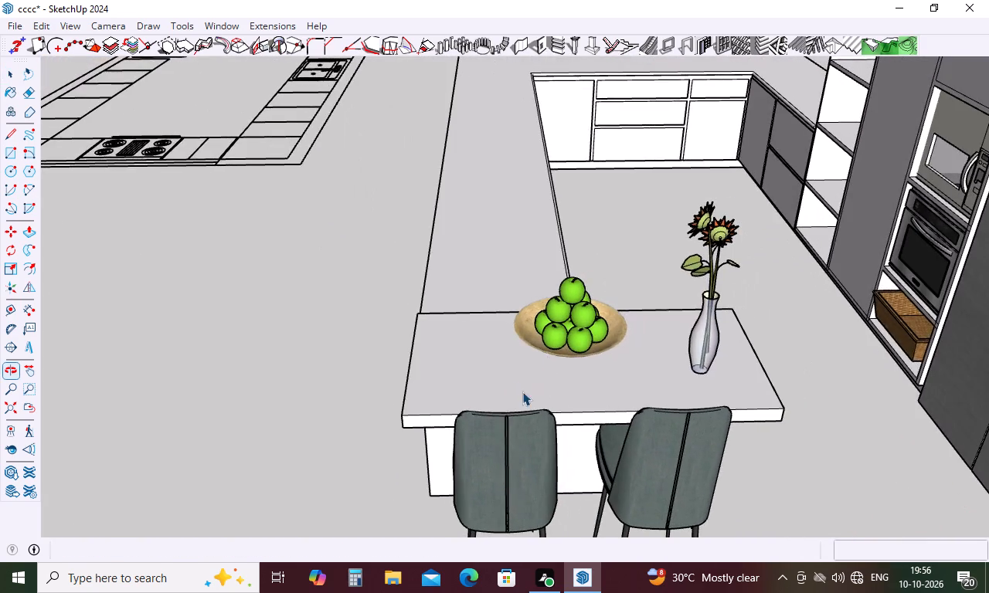
scroll(590, 328, down, 20)
middle_drag(680, 357, 853, 395)
scroll(735, 369, down, 10)
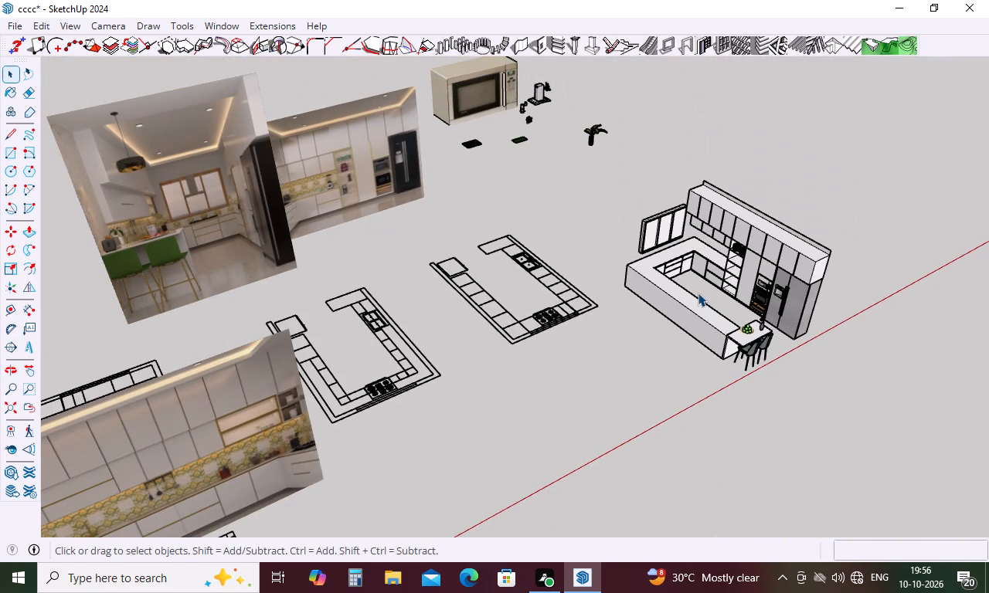
scroll(461, 167, down, 3)
scroll(495, 114, up, 11)
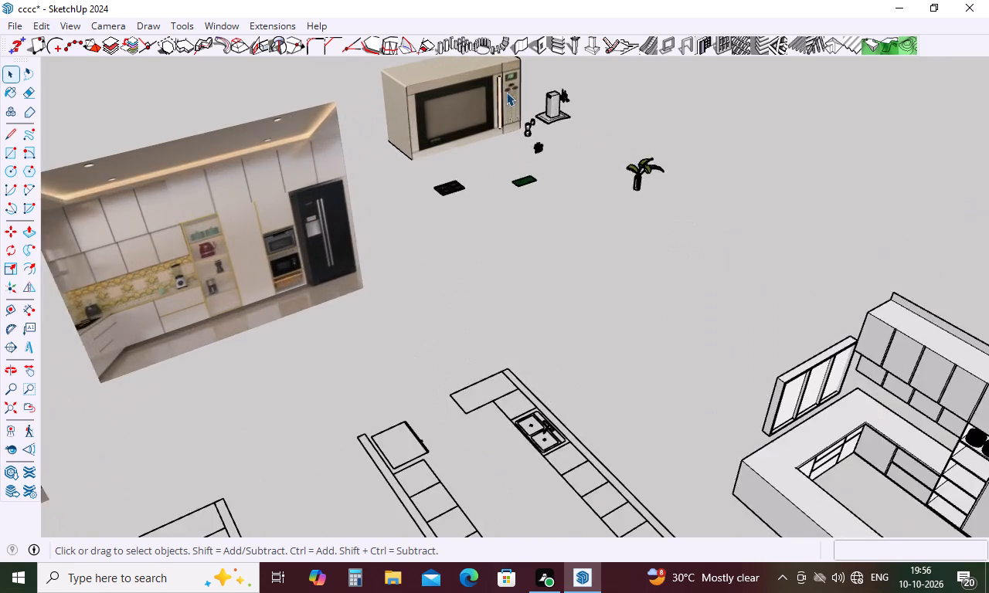
scroll(506, 92, up, 20)
scroll(506, 92, up, 4)
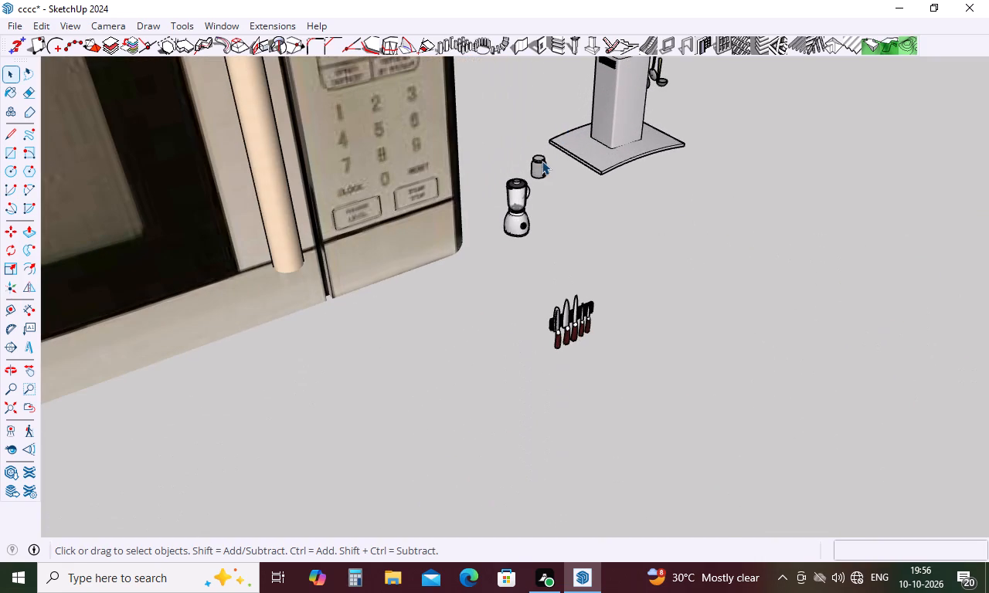
scroll(535, 181, up, 5)
Move the blender about 53' from the loose accessories onto the open unit's shelf directly below the black pots.
click(515, 205)
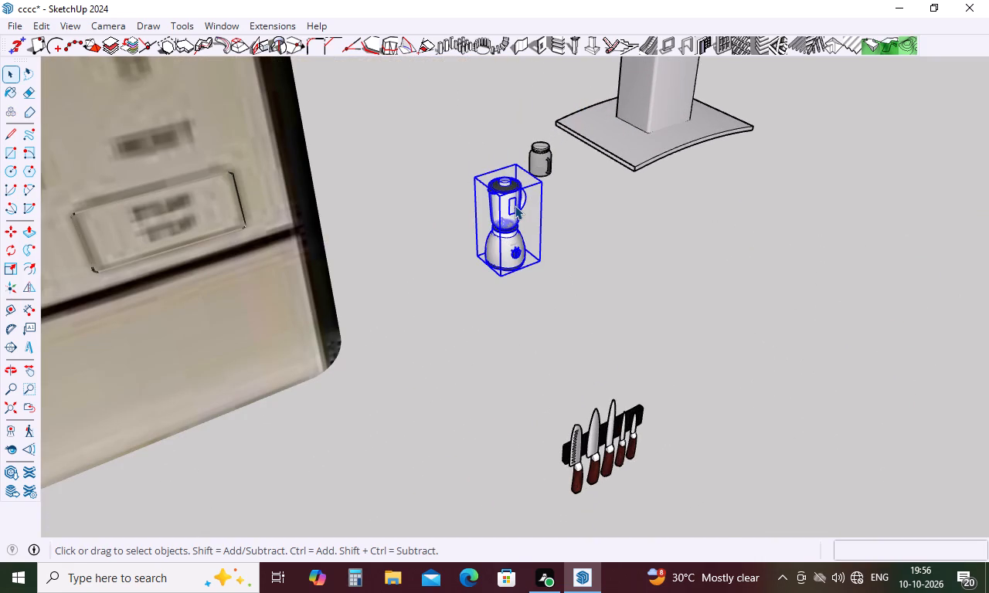
key(m)
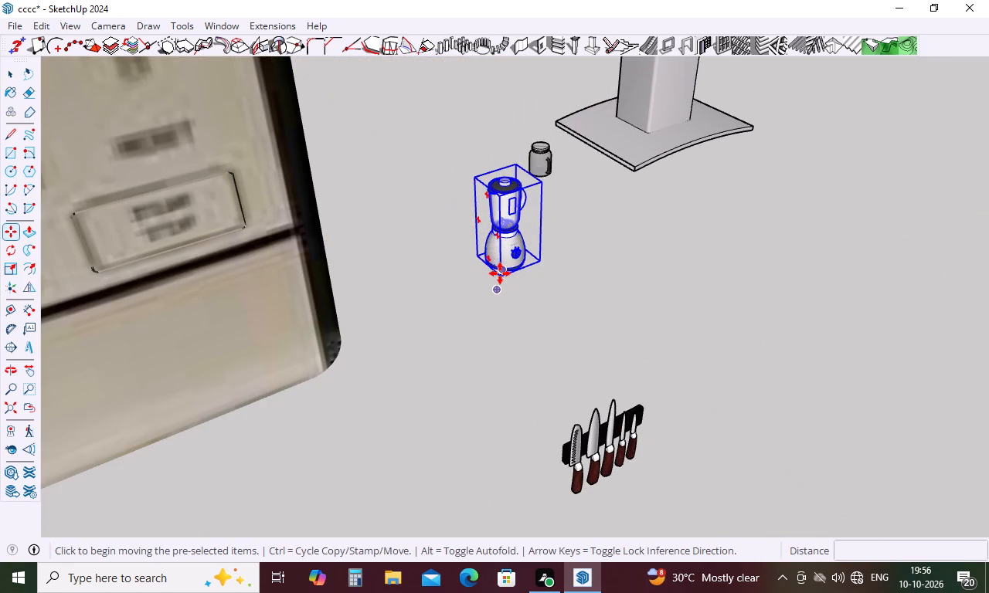
click(500, 275)
scroll(716, 258, down, 12)
scroll(668, 219, down, 6)
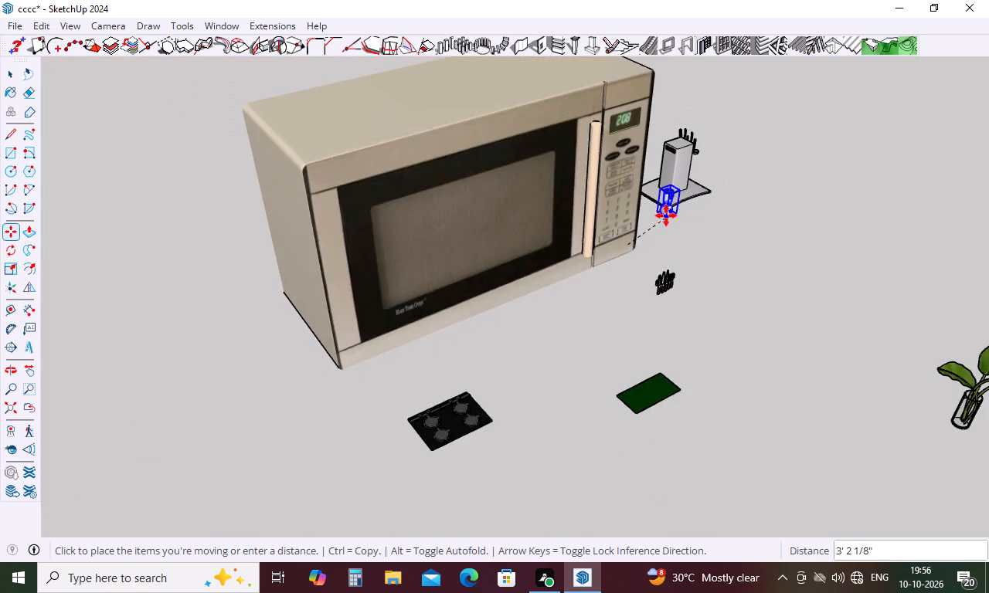
scroll(666, 213, down, 19)
scroll(666, 211, down, 13)
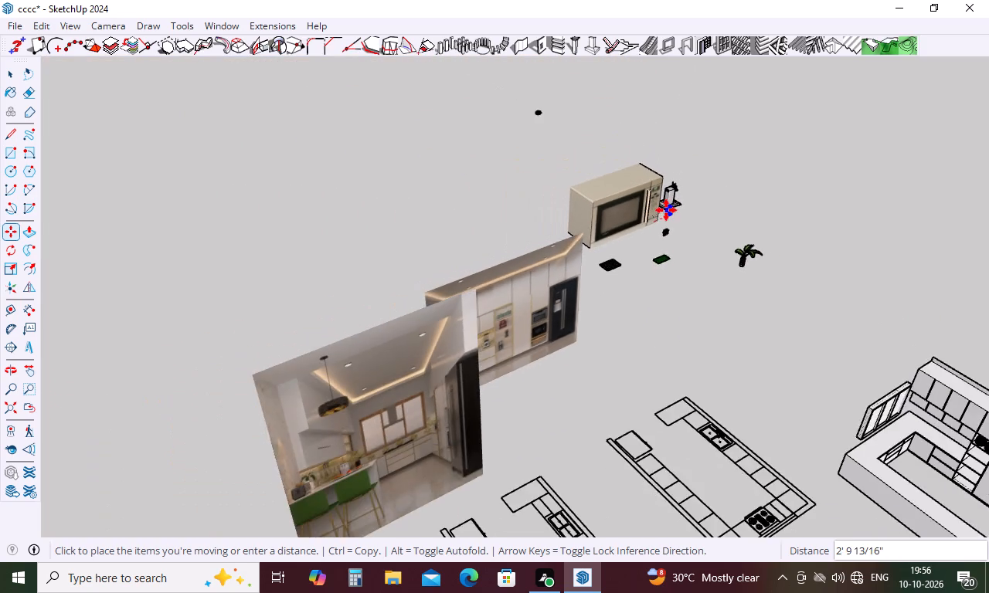
scroll(666, 210, down, 6)
scroll(915, 401, up, 16)
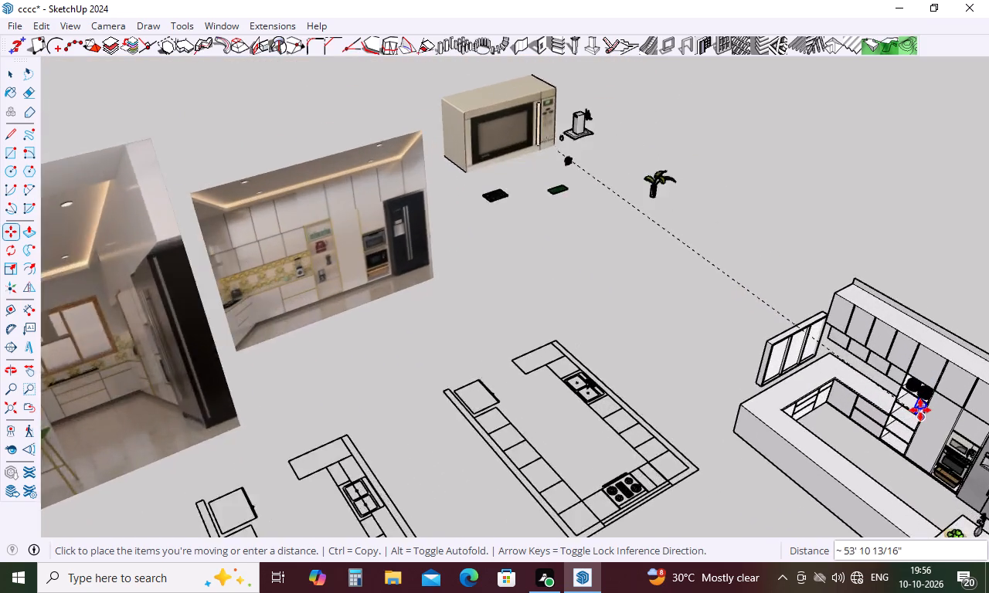
scroll(920, 410, up, 20)
scroll(920, 410, up, 5)
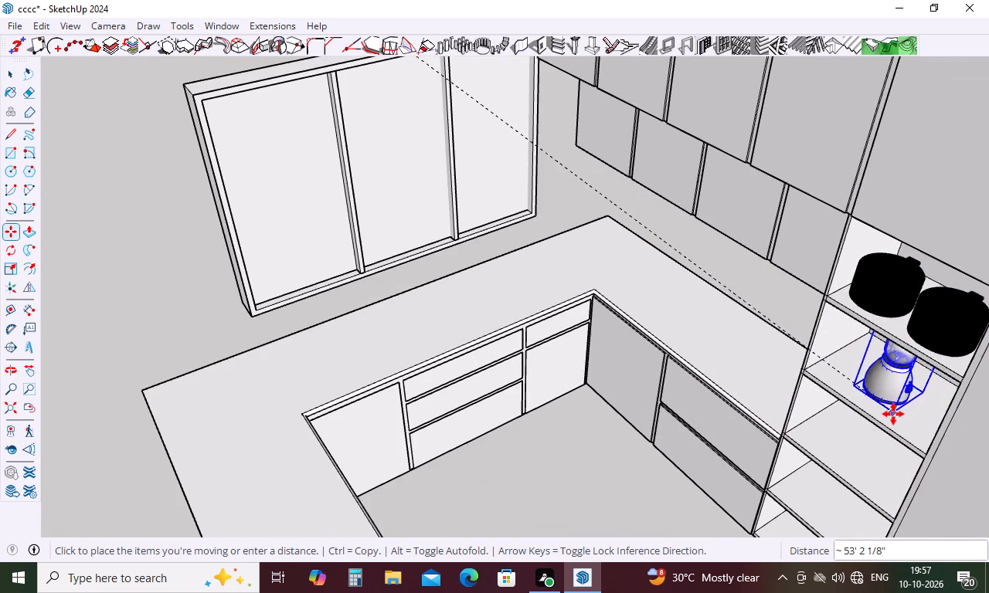
click(896, 424)
Examine the blender's placement on the open shelf and look over the remaining loose accessories near the large microwave.
middle_drag(894, 429, 964, 354)
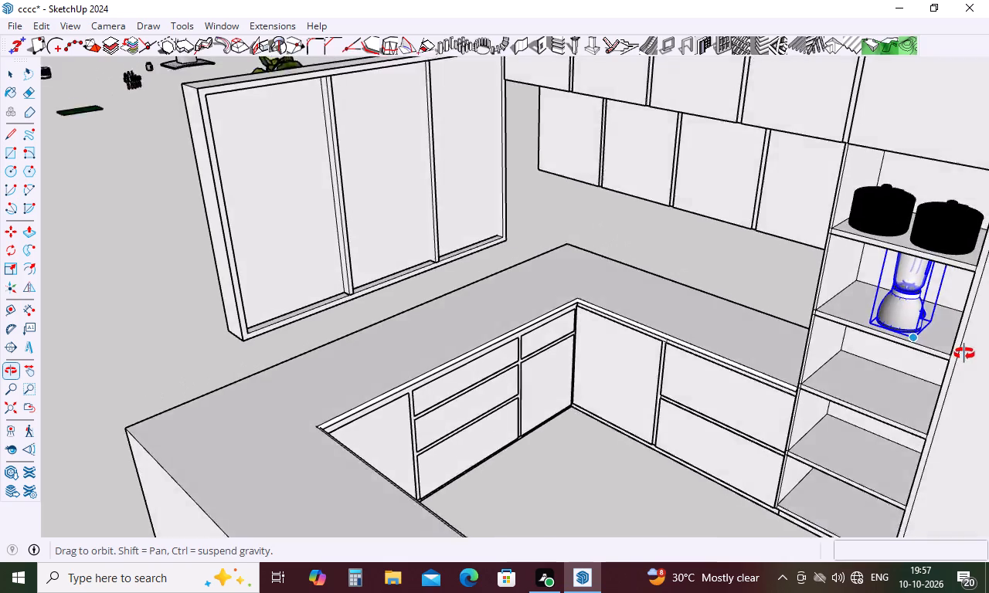
middle_drag(964, 354, 918, 284)
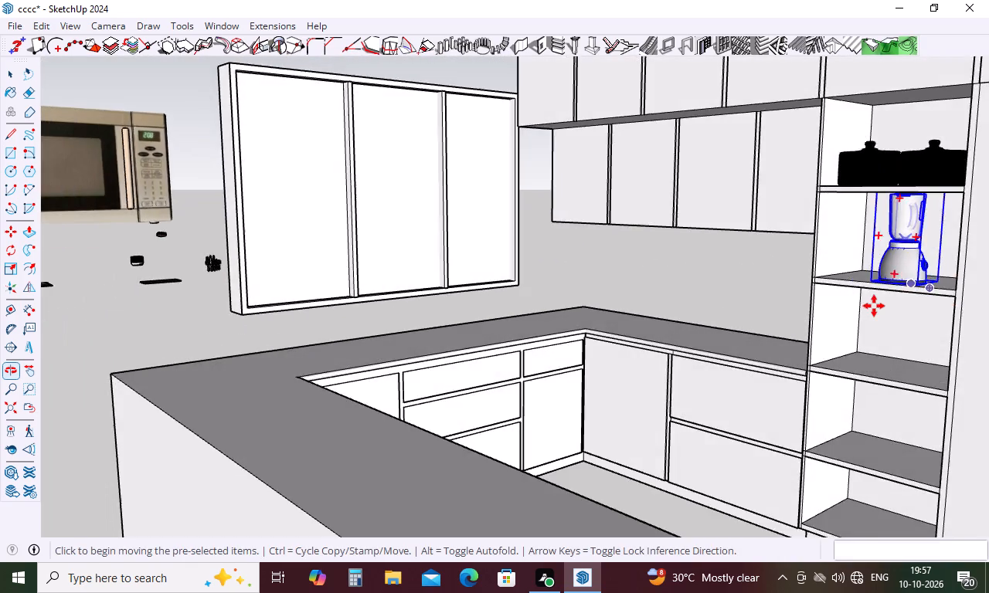
scroll(872, 306, down, 12)
middle_drag(855, 323, 724, 463)
scroll(632, 289, down, 9)
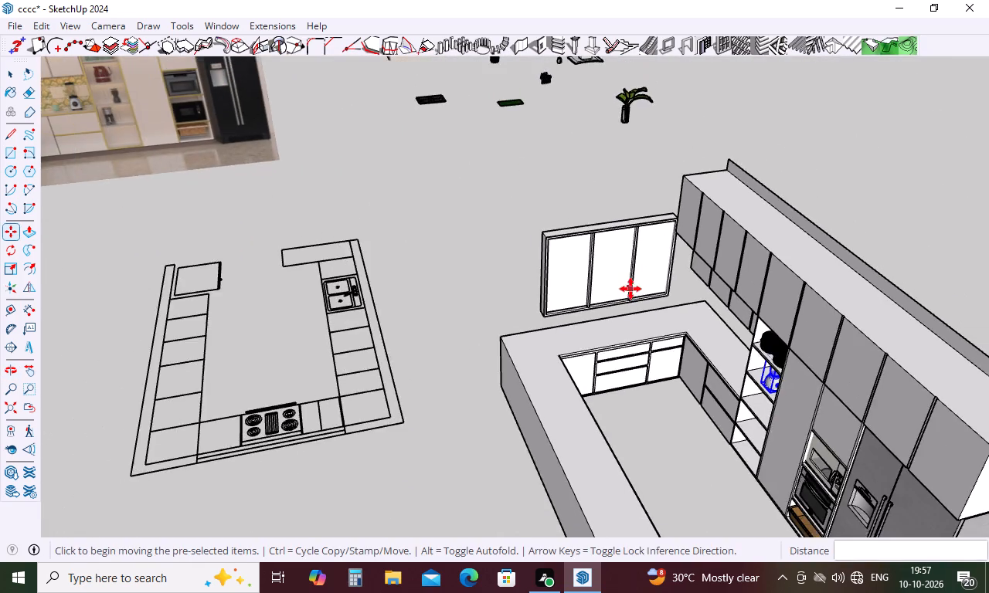
scroll(630, 289, down, 9)
scroll(600, 77, up, 13)
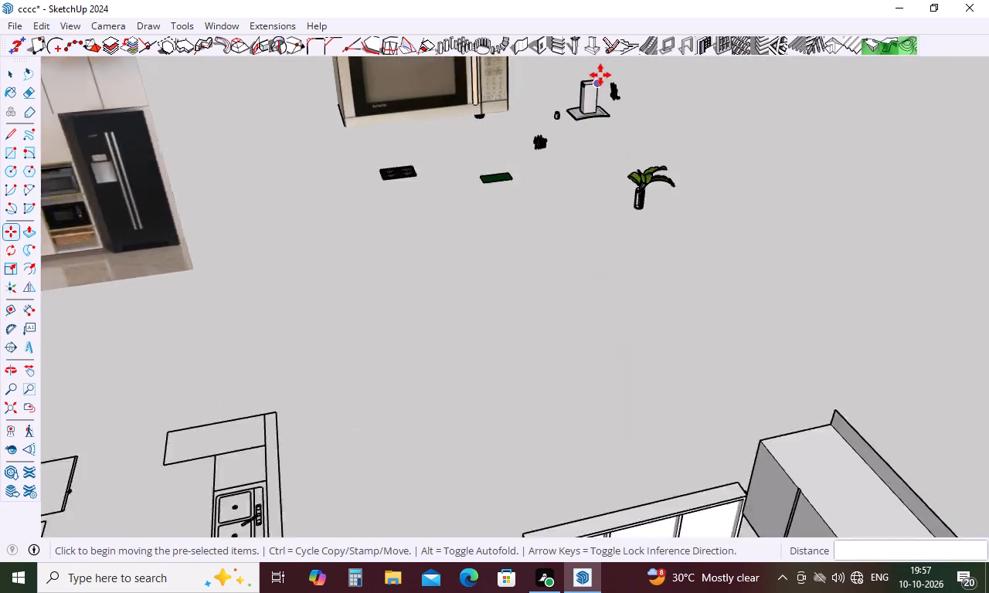
scroll(600, 75, up, 9)
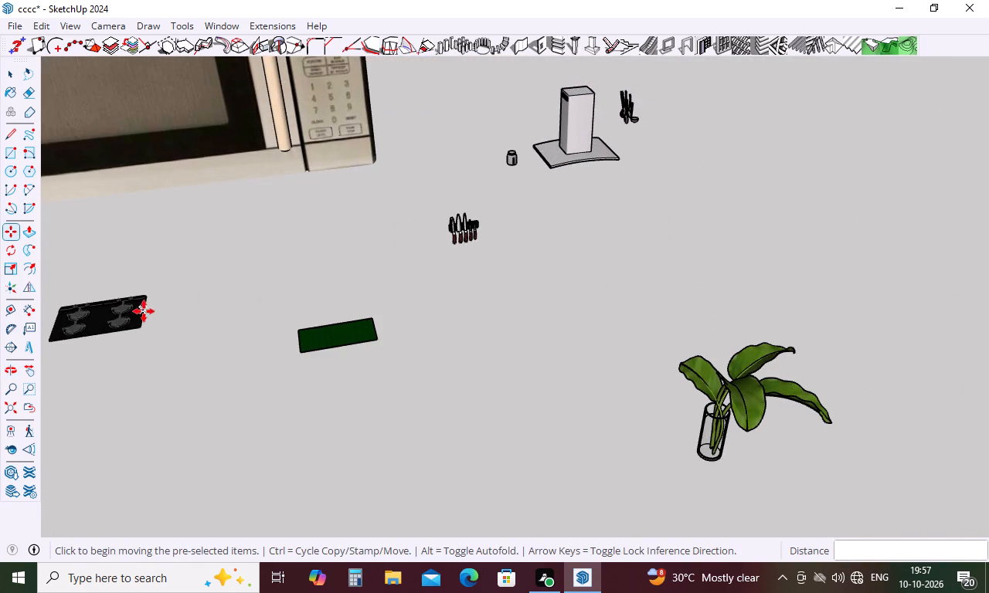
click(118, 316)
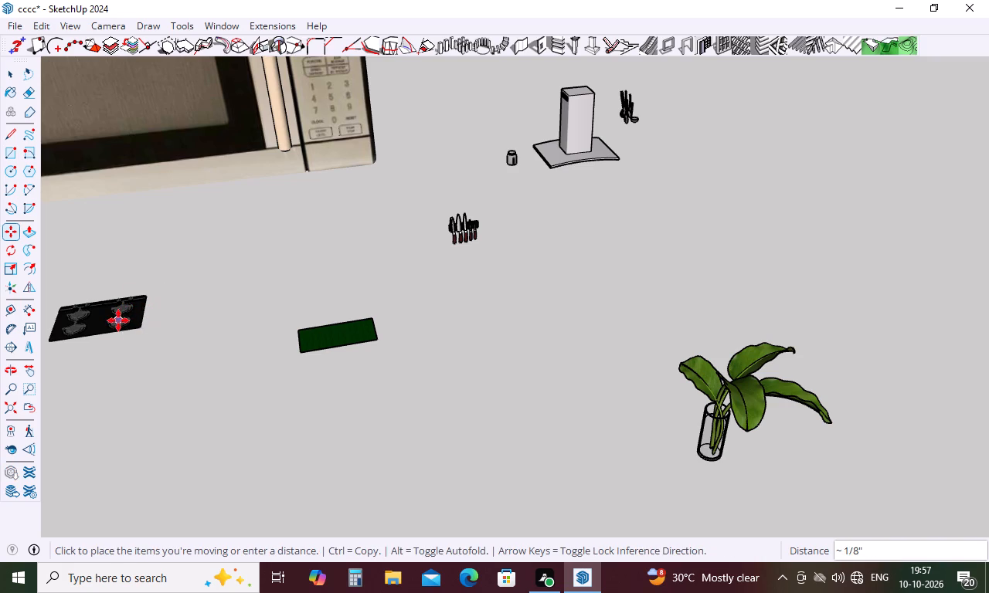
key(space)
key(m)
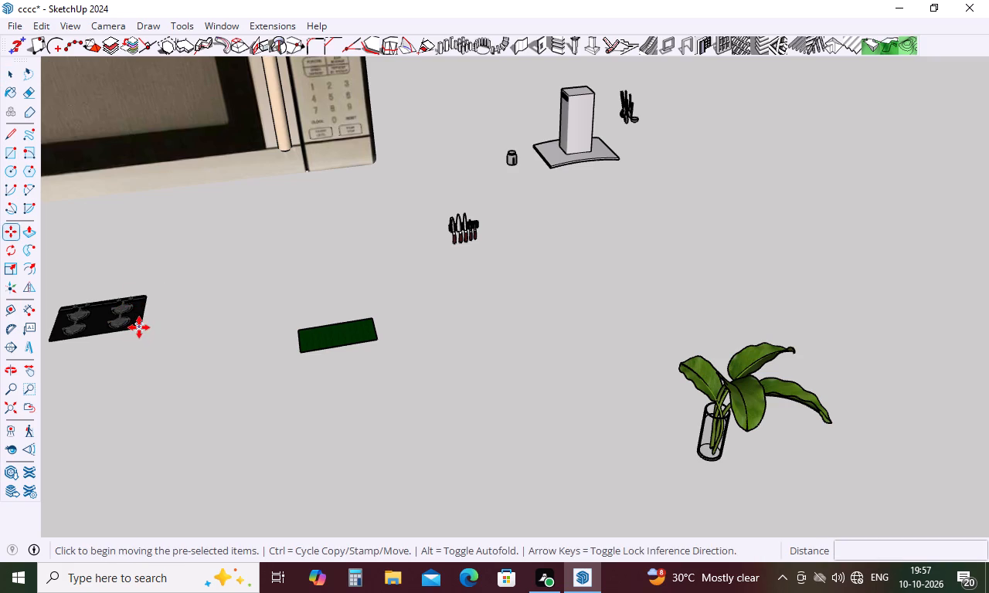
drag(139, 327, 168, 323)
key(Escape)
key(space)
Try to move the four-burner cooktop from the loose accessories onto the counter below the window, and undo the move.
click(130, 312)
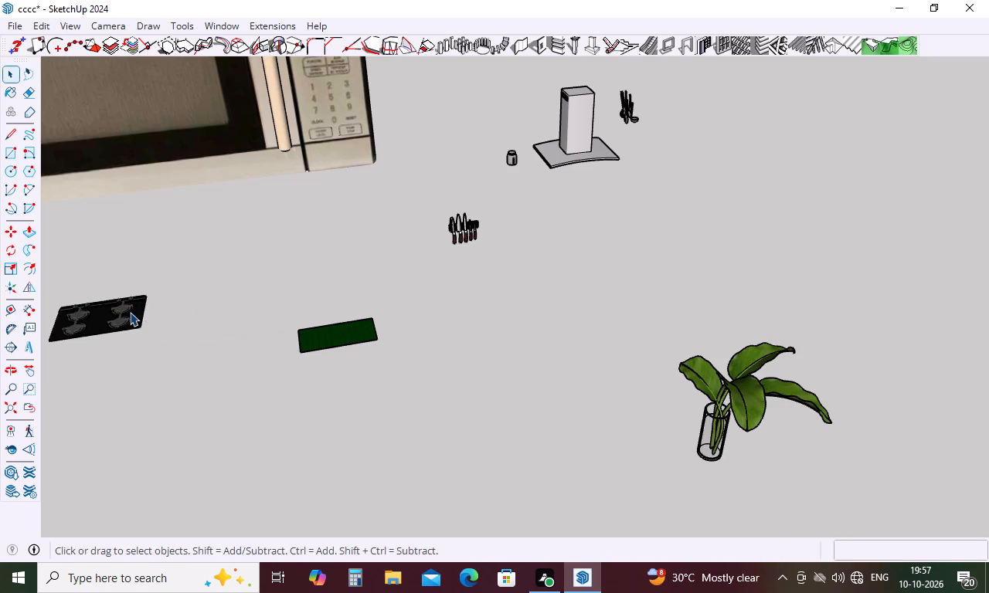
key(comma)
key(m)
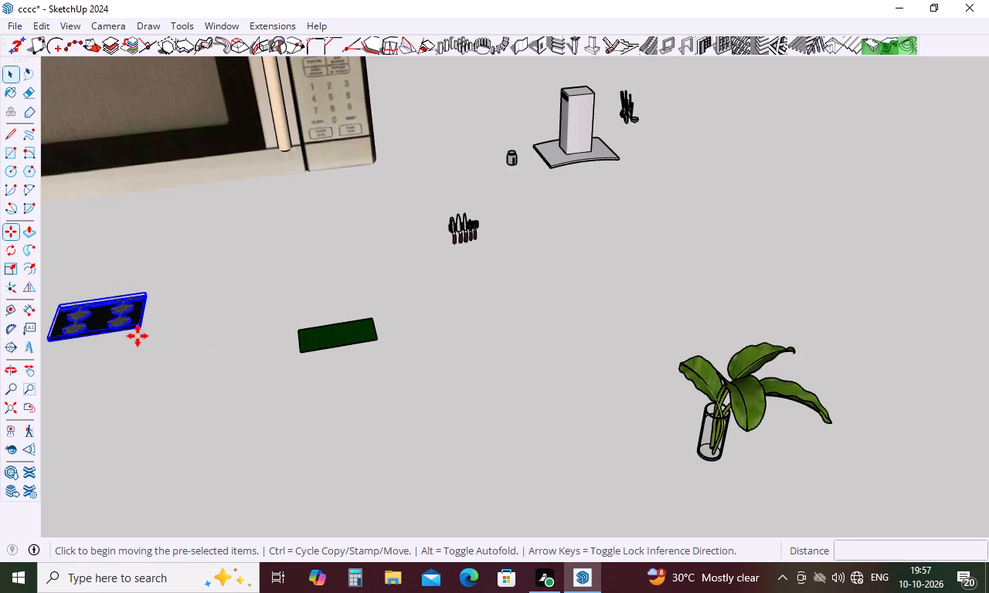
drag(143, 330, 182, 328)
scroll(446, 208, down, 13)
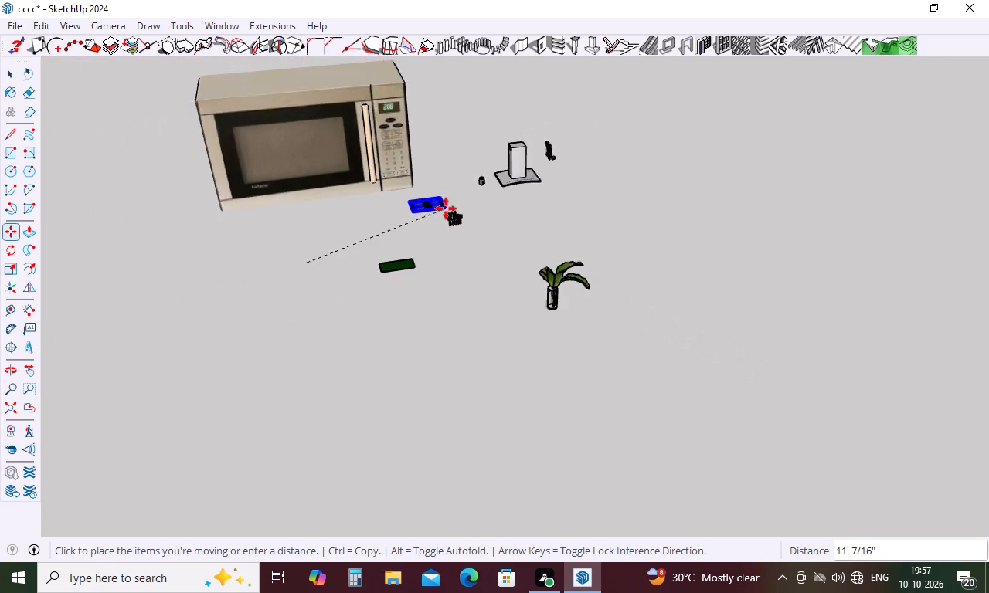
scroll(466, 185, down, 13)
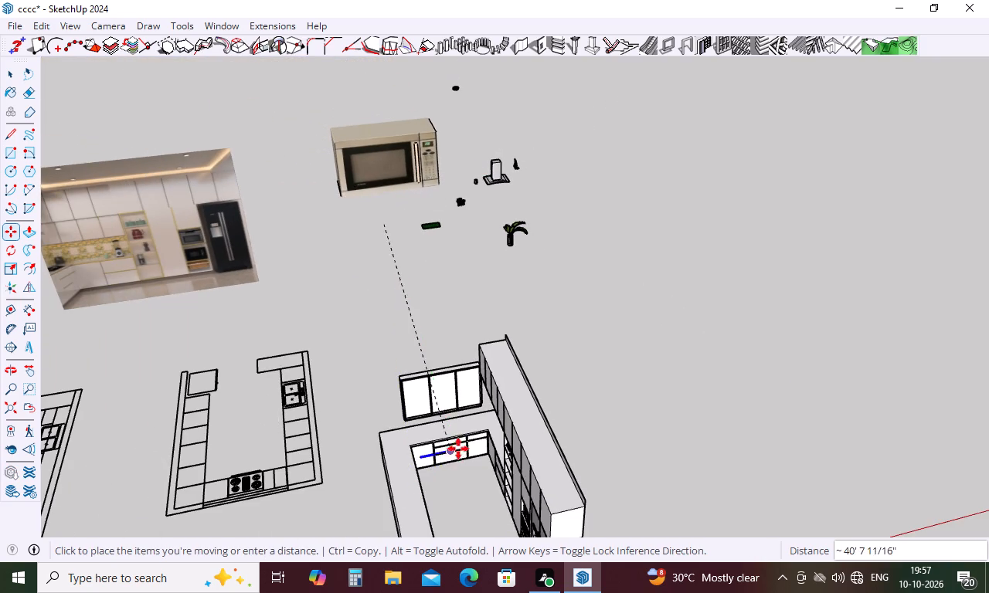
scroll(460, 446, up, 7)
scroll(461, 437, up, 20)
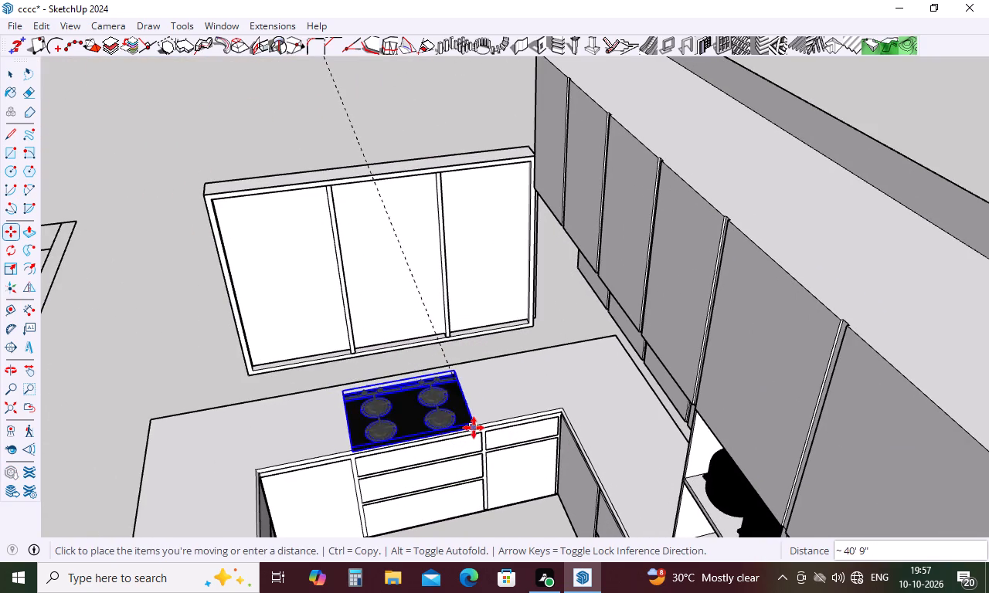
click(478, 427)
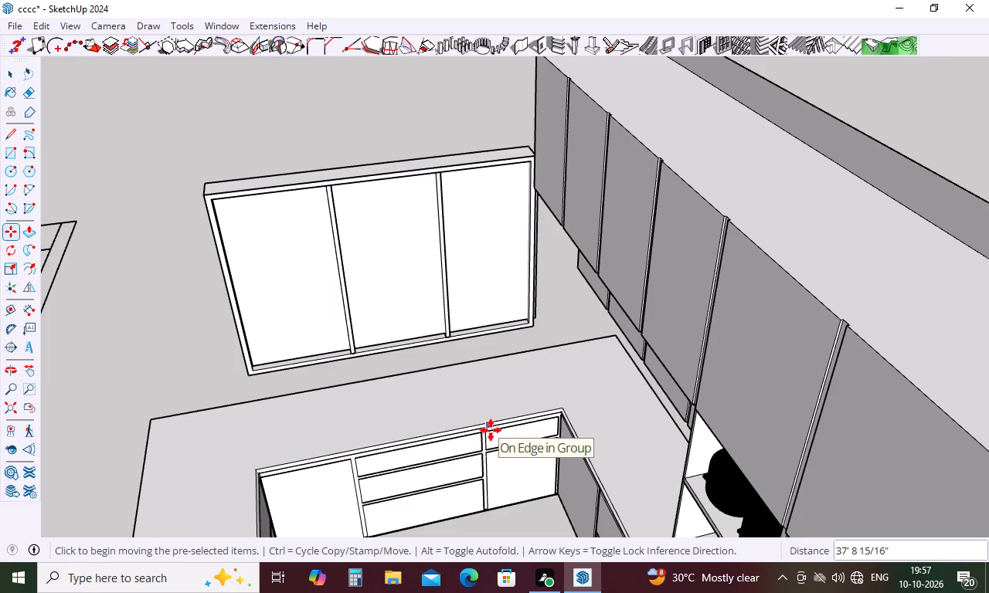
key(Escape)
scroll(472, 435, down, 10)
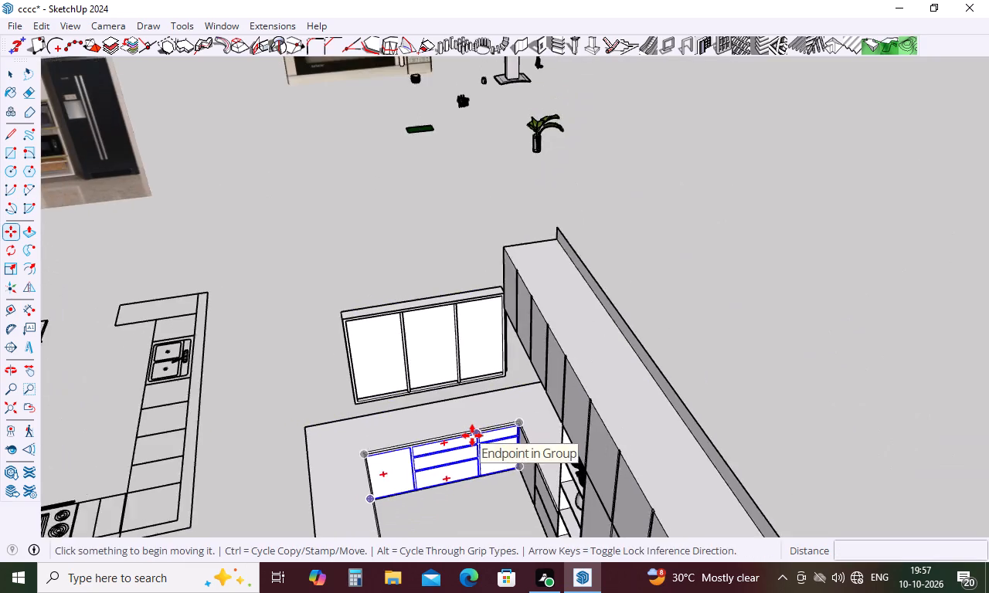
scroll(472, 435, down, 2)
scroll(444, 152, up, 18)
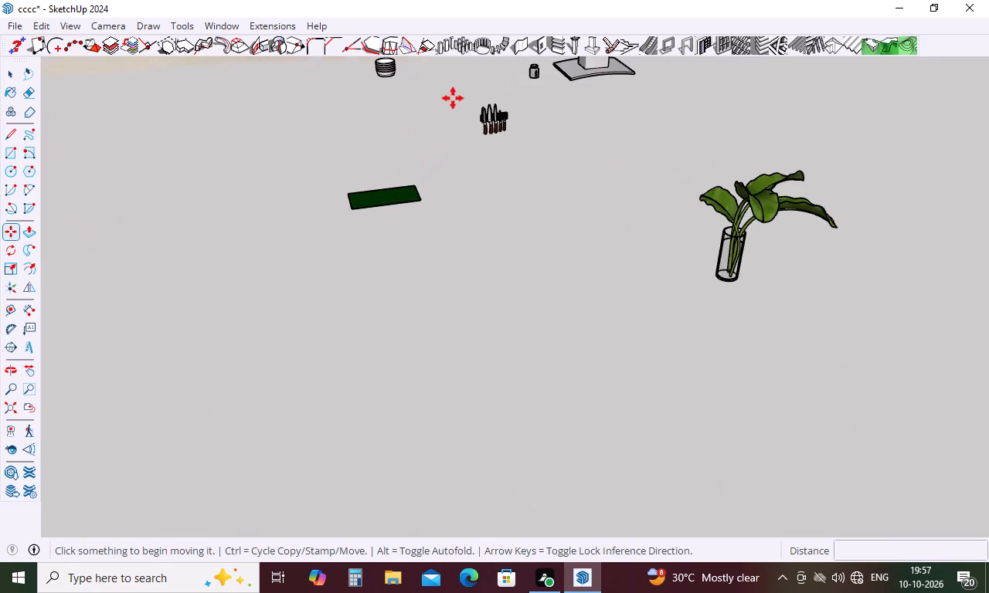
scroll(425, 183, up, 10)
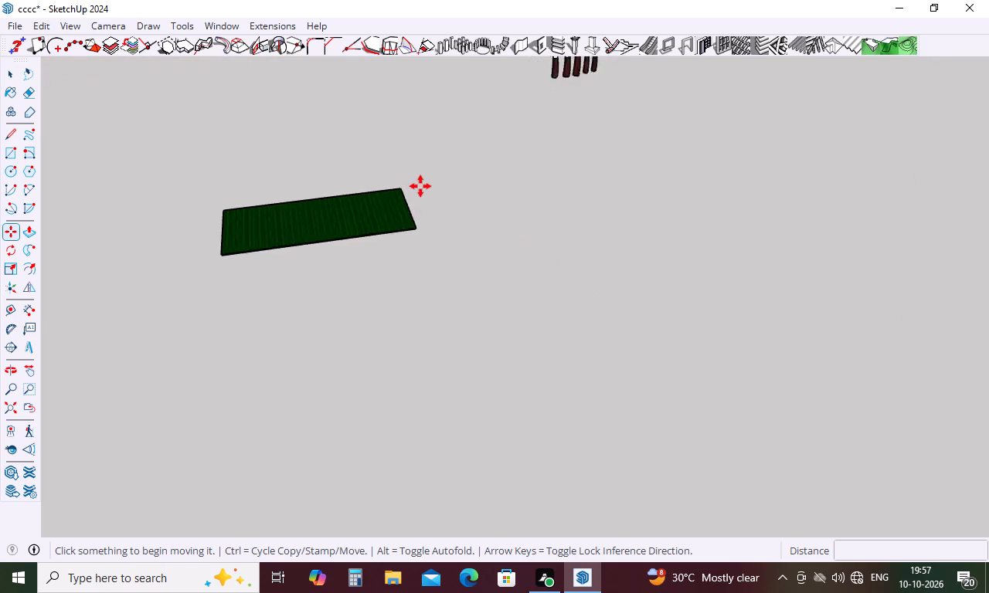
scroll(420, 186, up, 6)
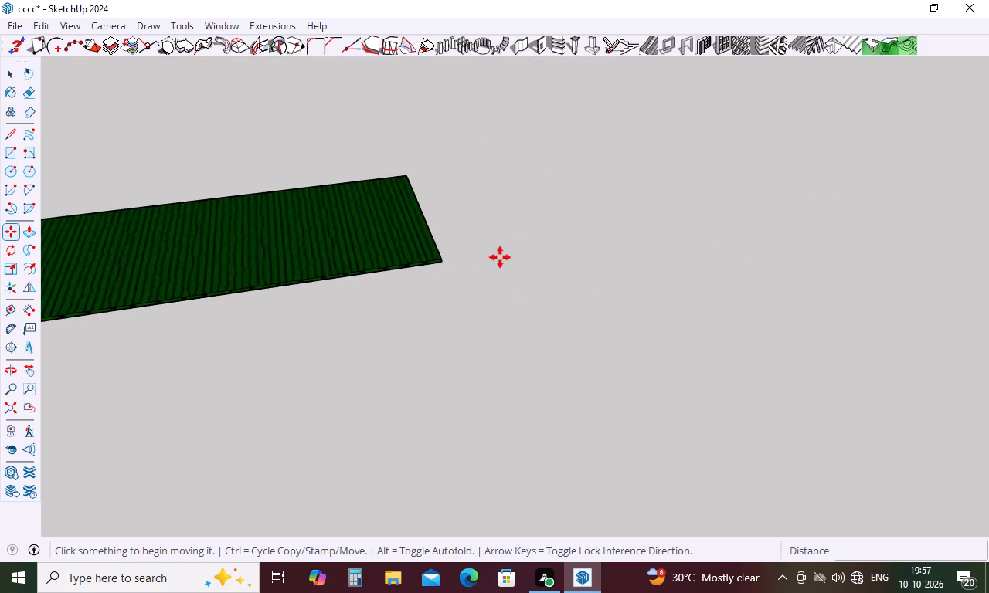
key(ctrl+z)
Move the four-burner cooktop about 39' from the loose accessories onto the kitchen counter directly below the three-pane window.
scroll(503, 254, down, 13)
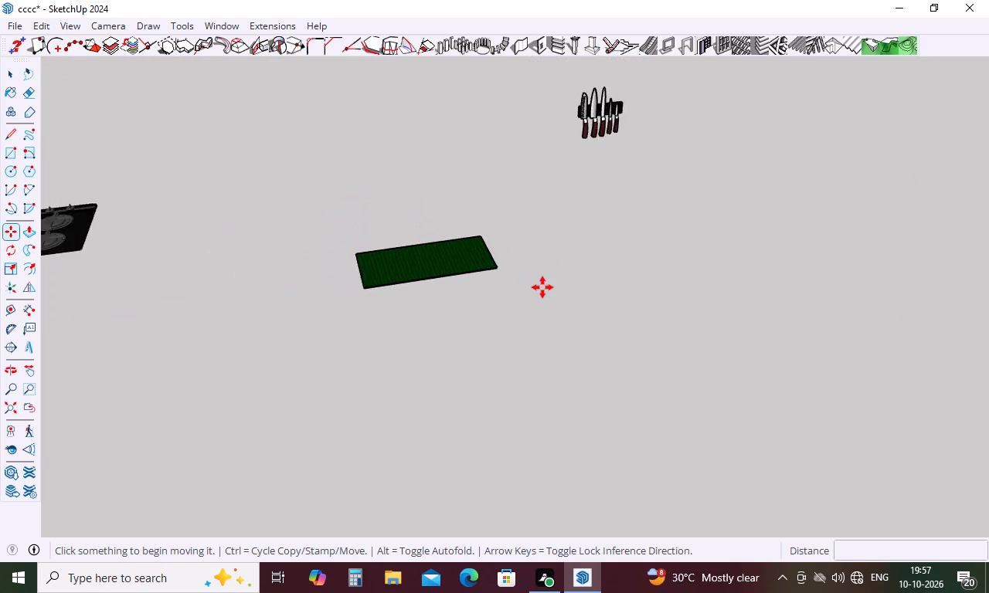
scroll(542, 287, down, 5)
drag(192, 258, 204, 258)
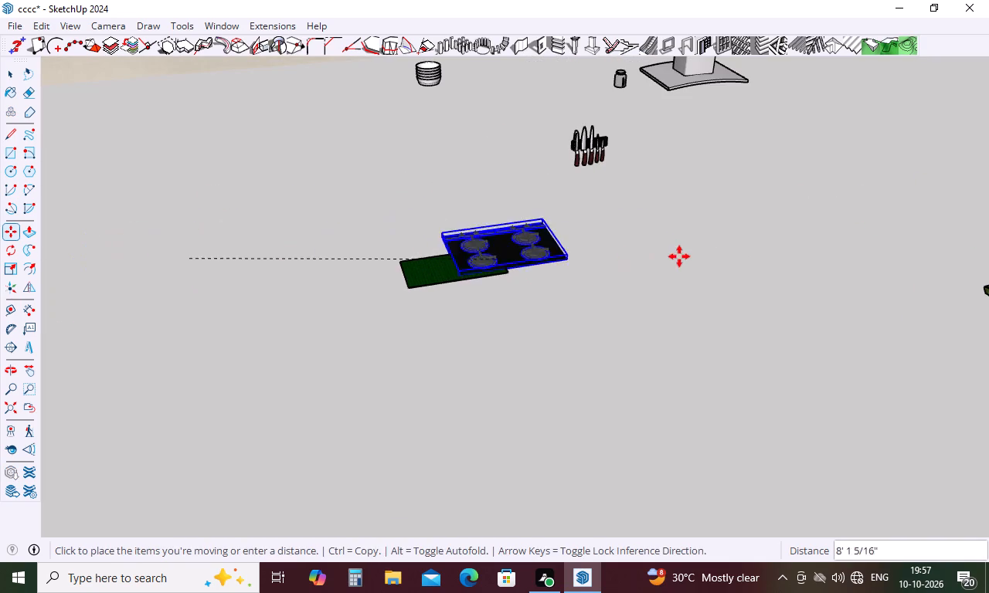
scroll(682, 253, down, 20)
scroll(682, 253, down, 16)
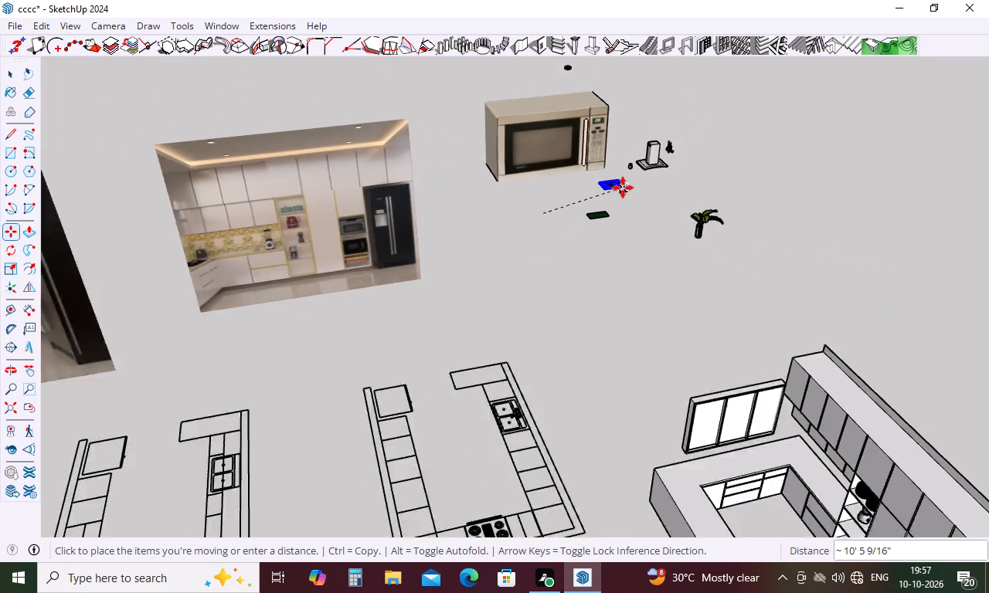
scroll(737, 365, up, 20)
scroll(737, 365, up, 2)
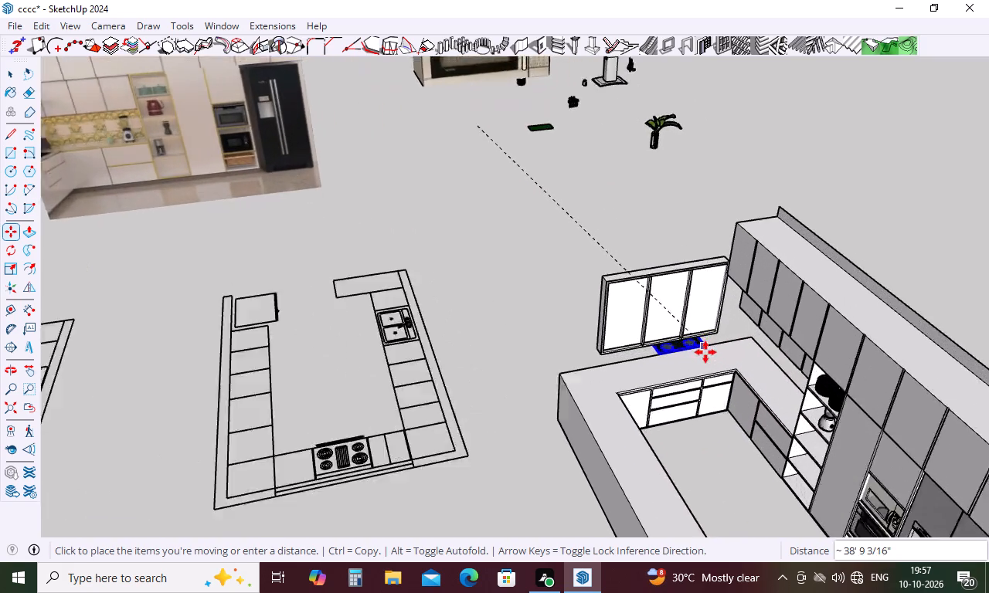
scroll(705, 352, up, 6)
click(698, 365)
Shift the cooktop about 1' 4 3/4" forward so its front edge sits near the counter's front edge above the drawers.
middle_drag(711, 370, 682, 326)
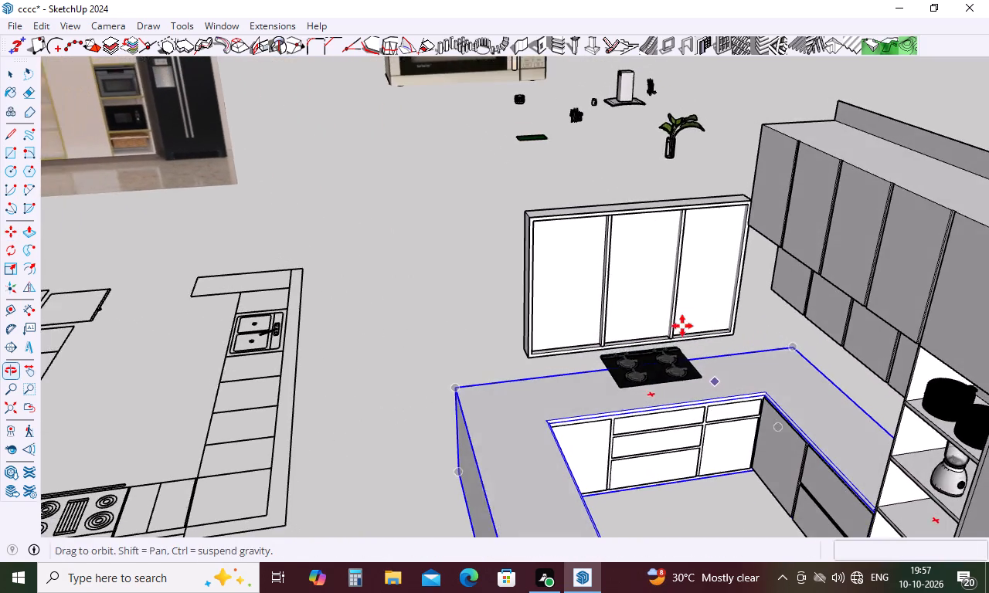
middle_drag(682, 326, 685, 326)
scroll(709, 372, up, 20)
scroll(709, 372, up, 5)
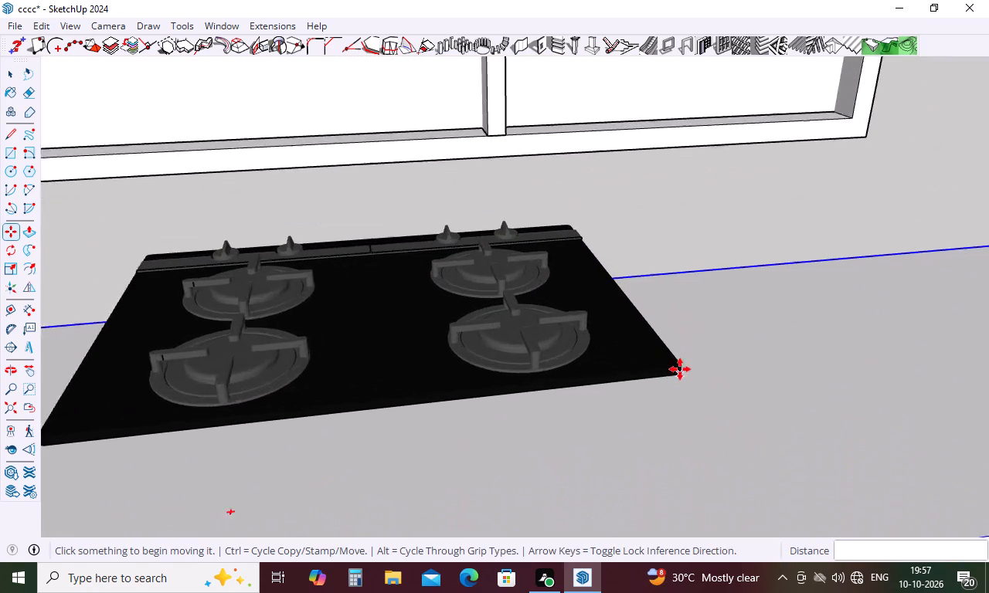
scroll(680, 369, up, 8)
click(679, 373)
scroll(773, 339, down, 10)
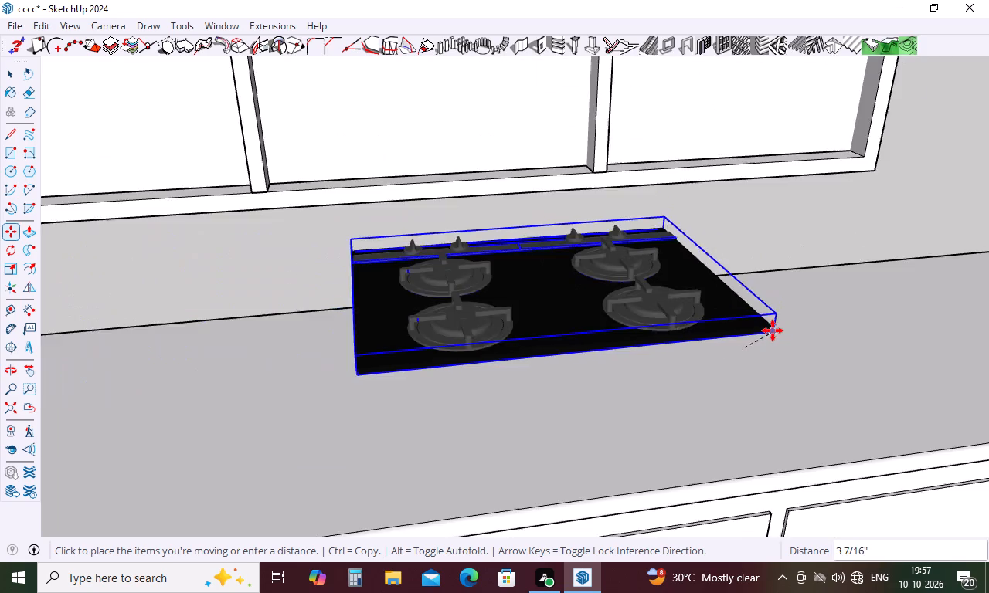
scroll(773, 330, down, 8)
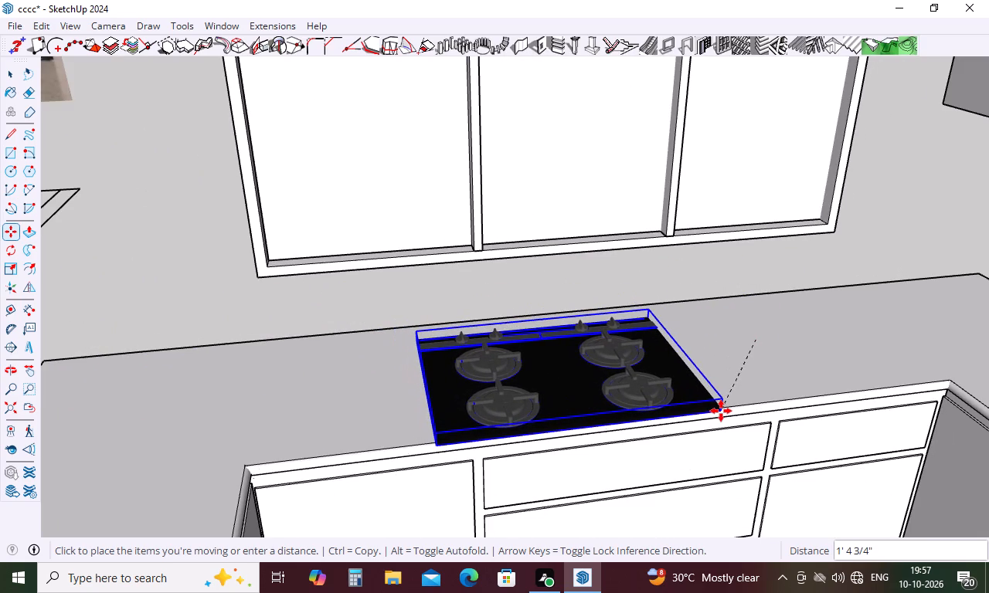
click(722, 411)
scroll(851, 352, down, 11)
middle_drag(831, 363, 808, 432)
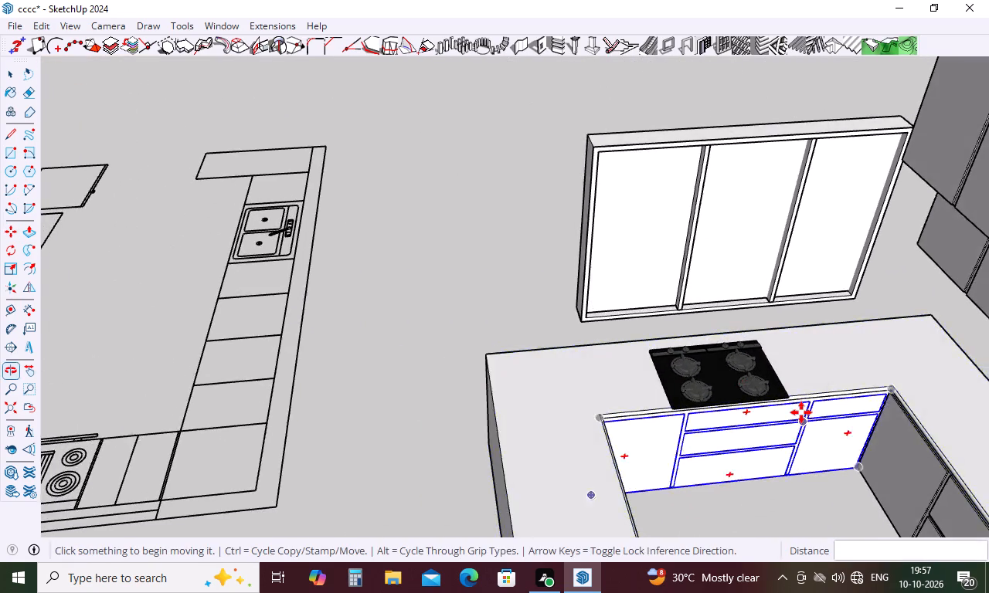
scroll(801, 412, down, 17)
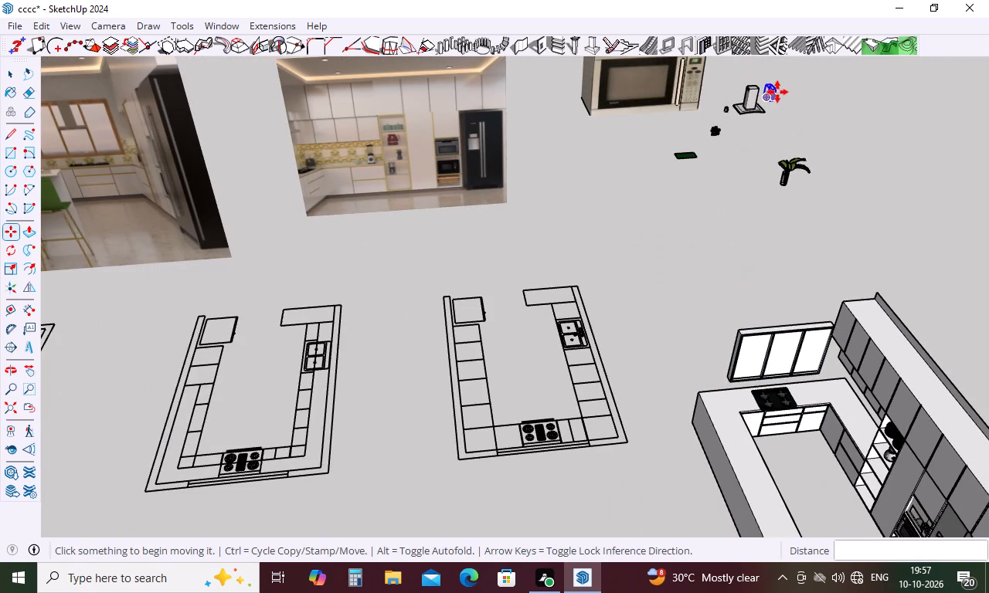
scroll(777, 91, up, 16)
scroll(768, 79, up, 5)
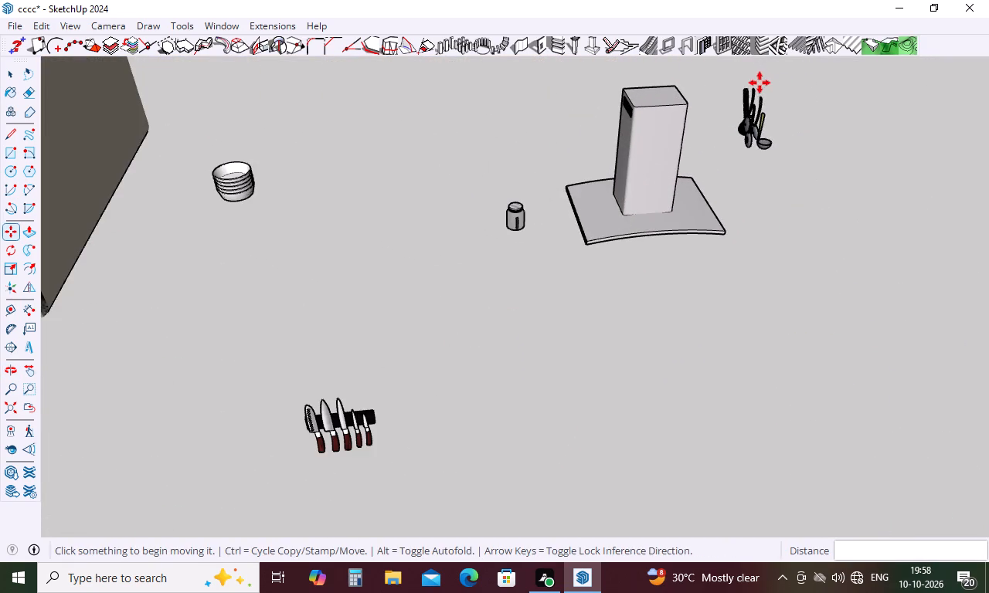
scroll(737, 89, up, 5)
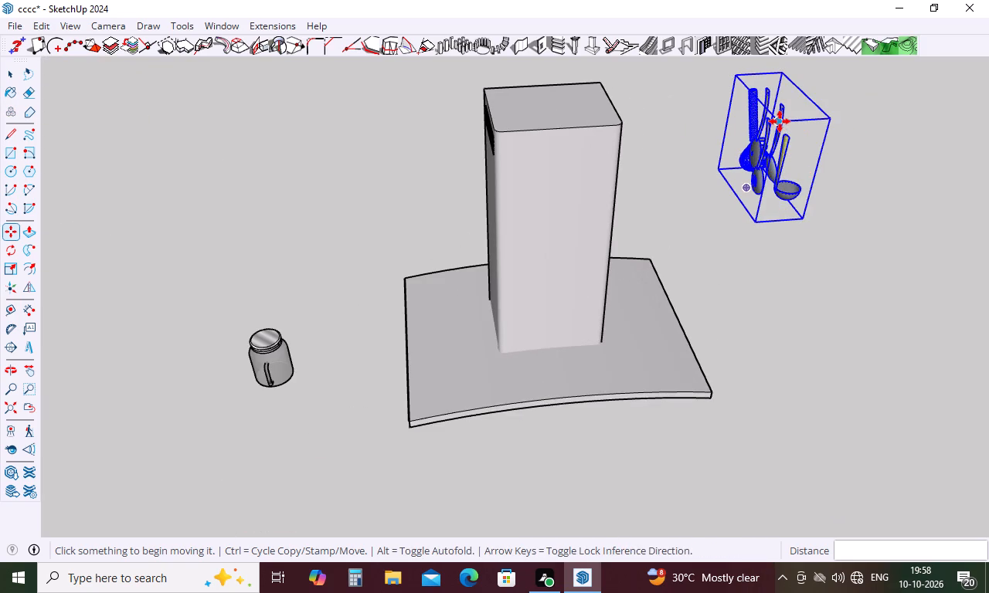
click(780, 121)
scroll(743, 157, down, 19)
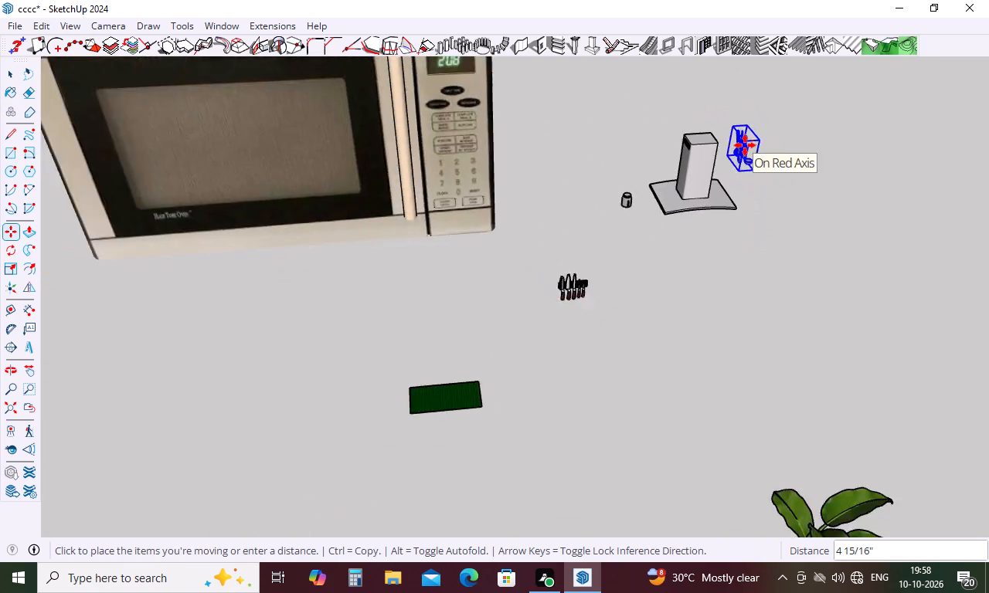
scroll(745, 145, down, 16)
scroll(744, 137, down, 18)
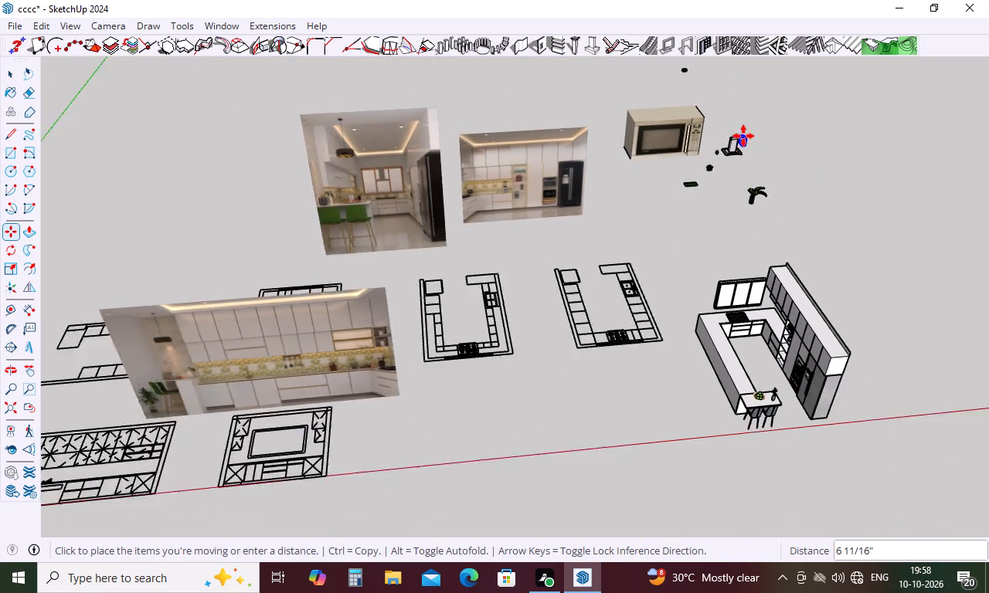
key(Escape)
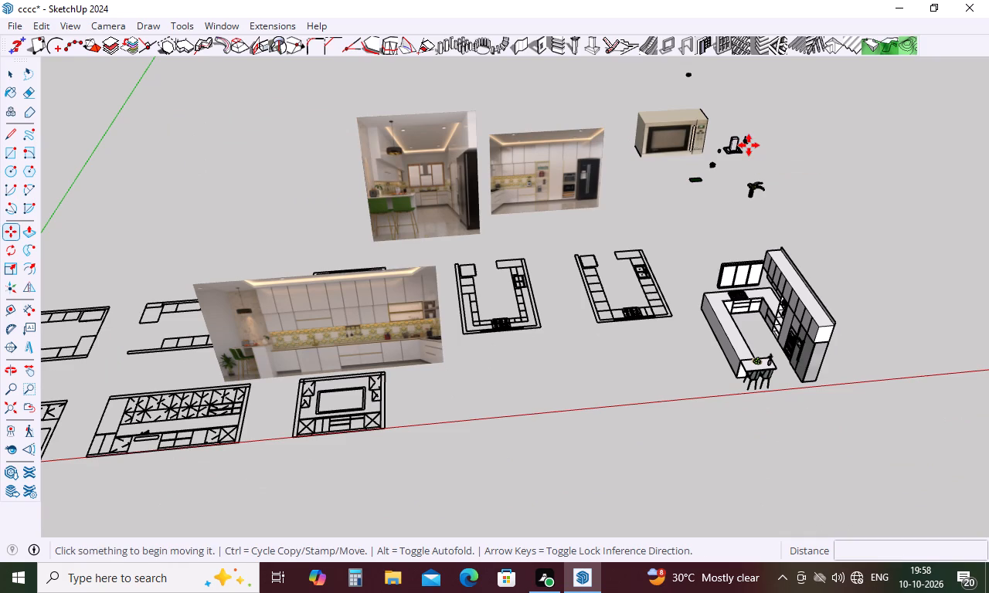
Move the chimney hood about 37' 6" from the loose accessories to the open area beside the kitchen's three-pane window.
scroll(775, 166, up, 6)
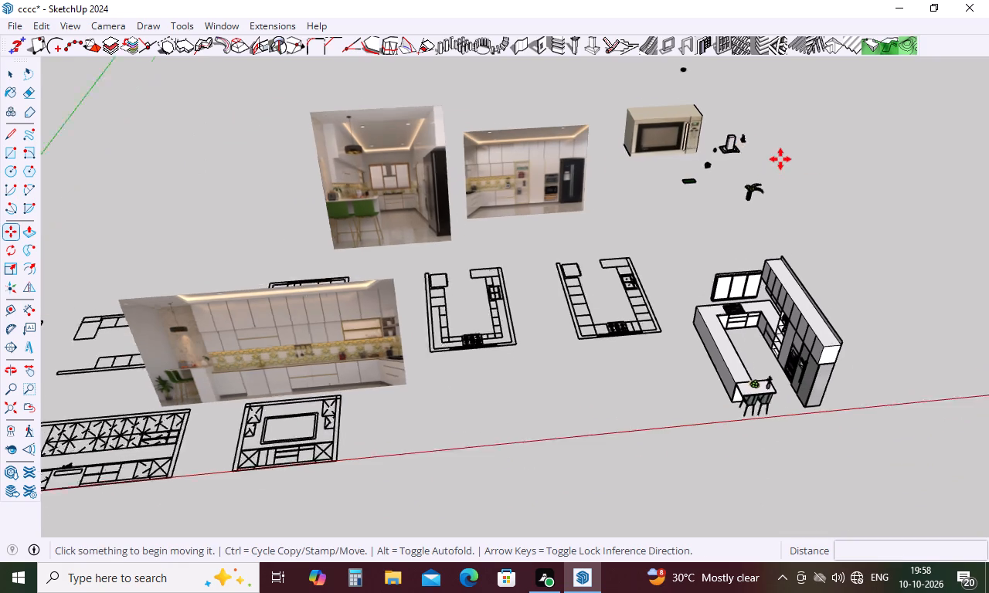
scroll(780, 201, up, 11)
scroll(650, 163, up, 18)
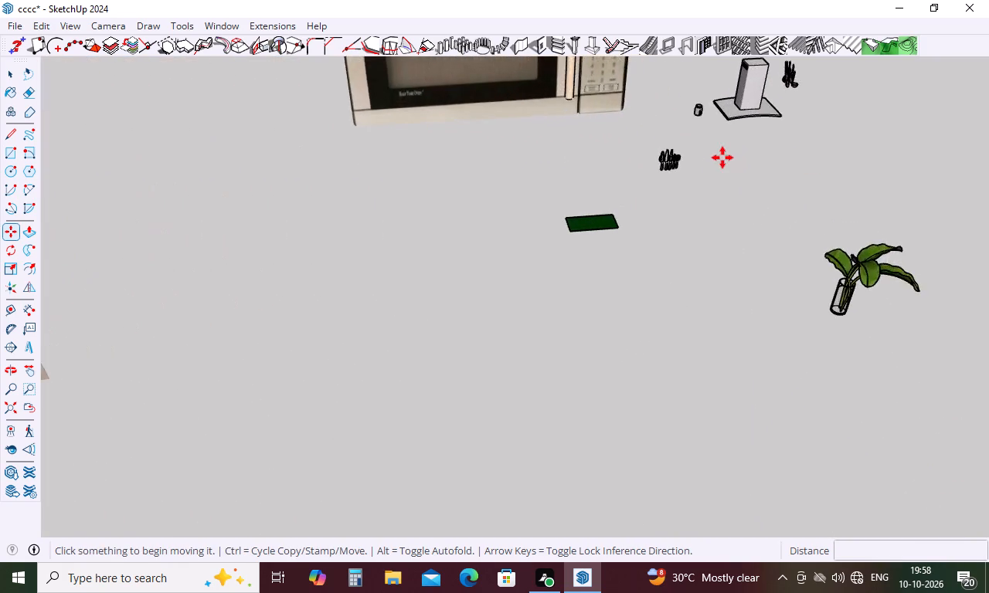
scroll(722, 158, up, 15)
scroll(681, 149, down, 5)
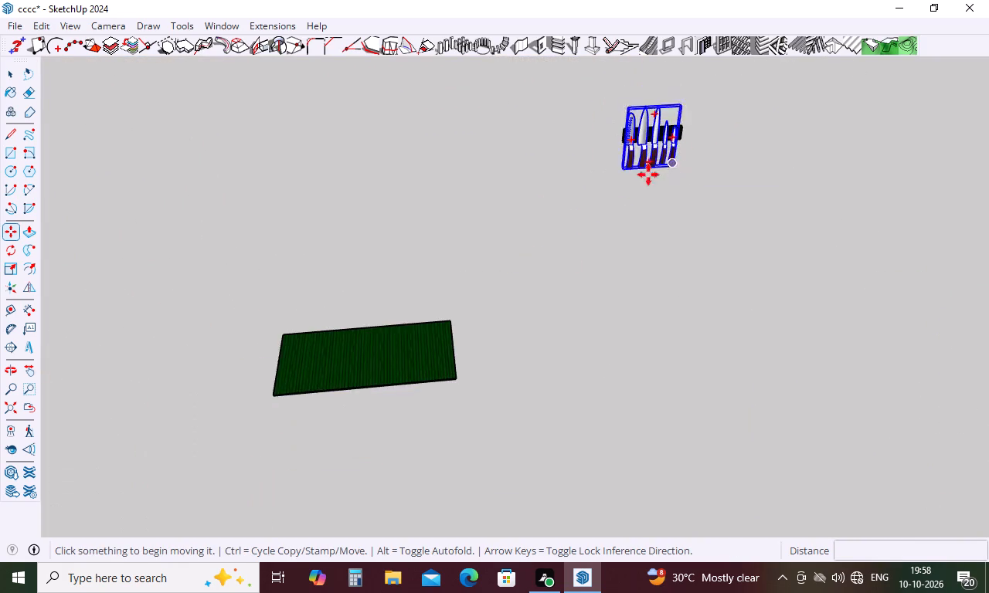
scroll(572, 234, down, 10)
scroll(544, 317, down, 6)
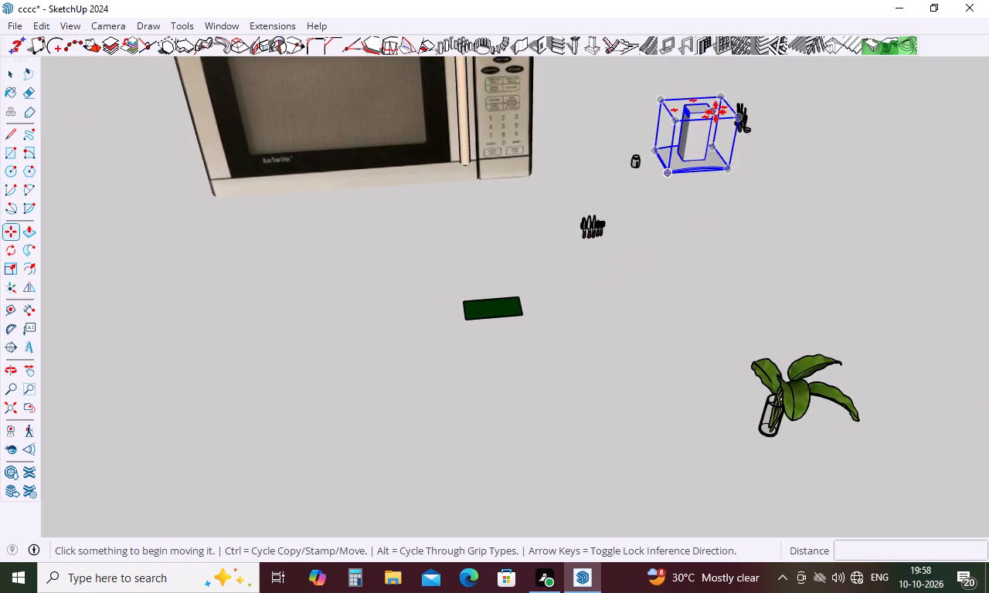
click(715, 112)
scroll(663, 226, down, 16)
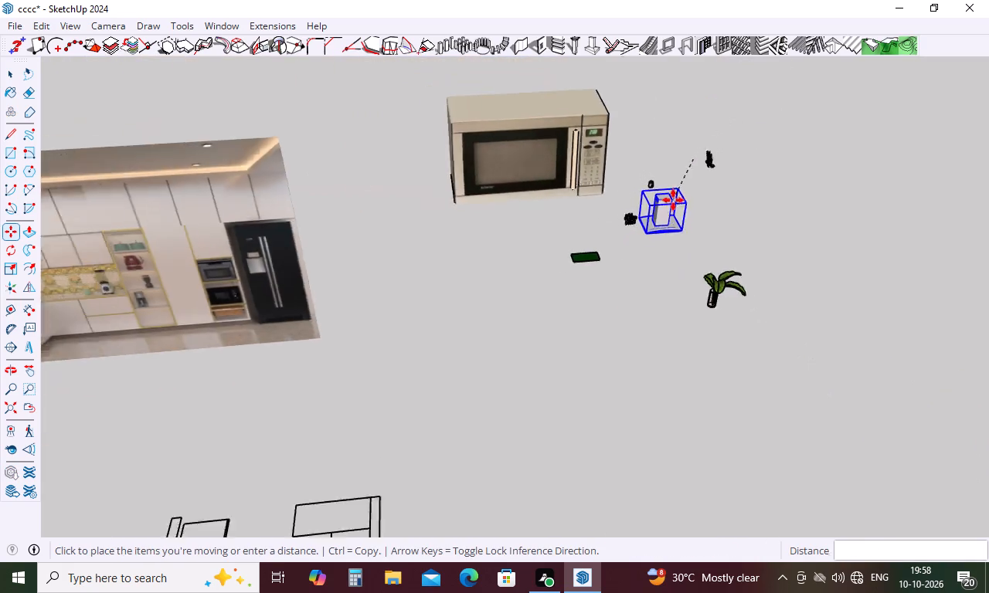
scroll(673, 200, down, 7)
middle_drag(672, 390, 678, 336)
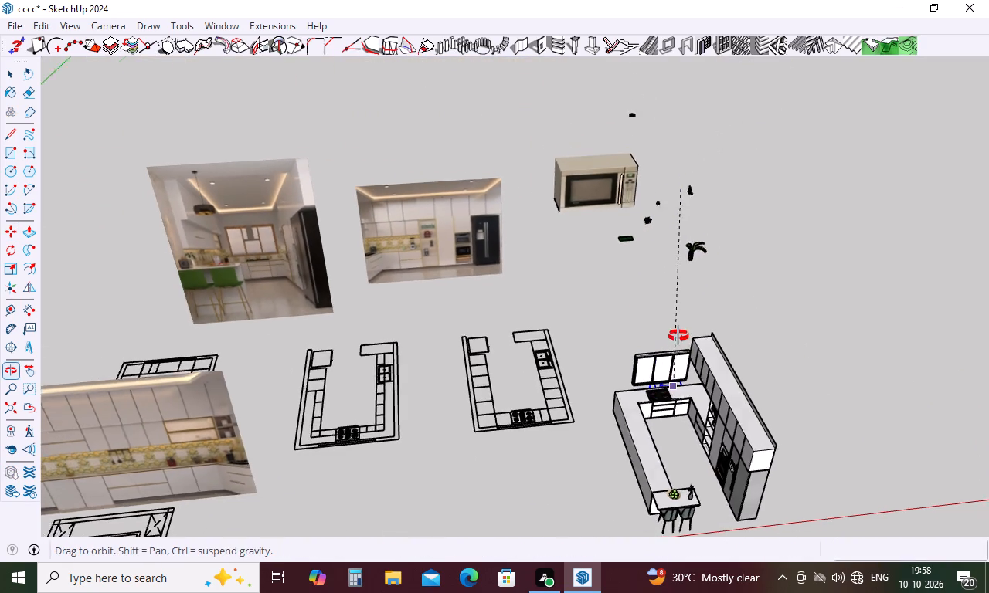
middle_drag(678, 336, 682, 303)
click(601, 324)
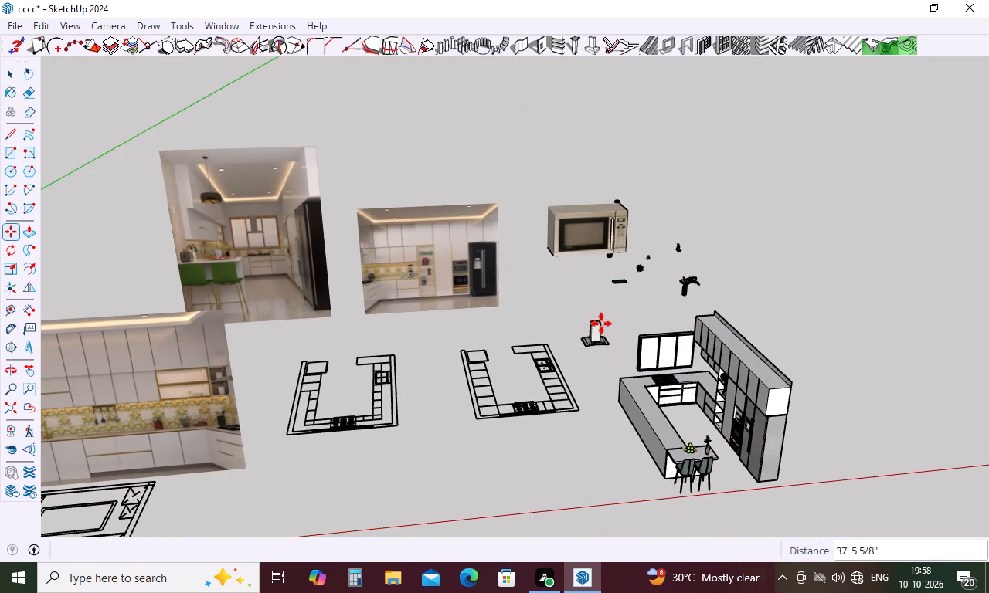
scroll(606, 310, up, 12)
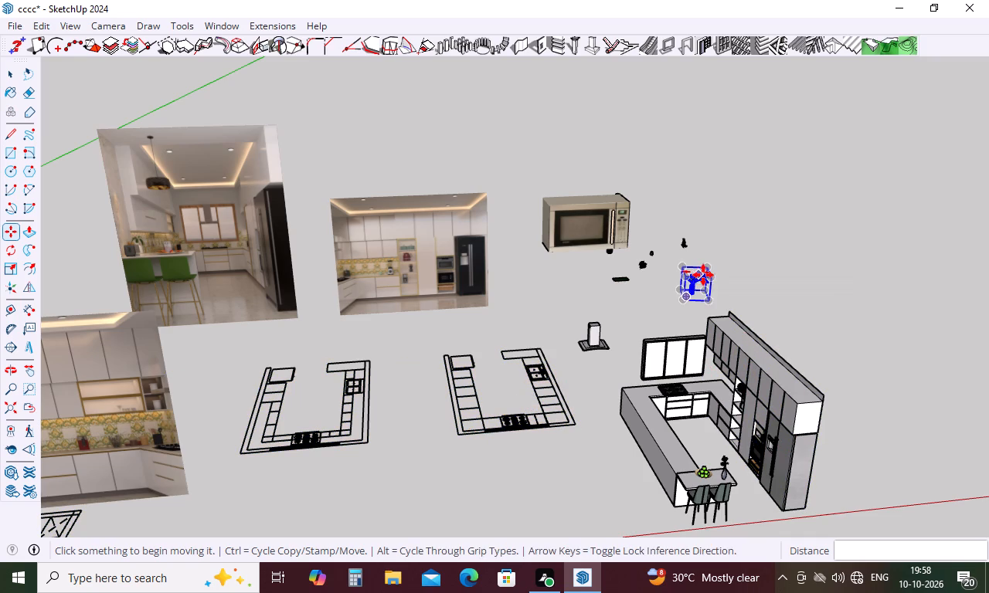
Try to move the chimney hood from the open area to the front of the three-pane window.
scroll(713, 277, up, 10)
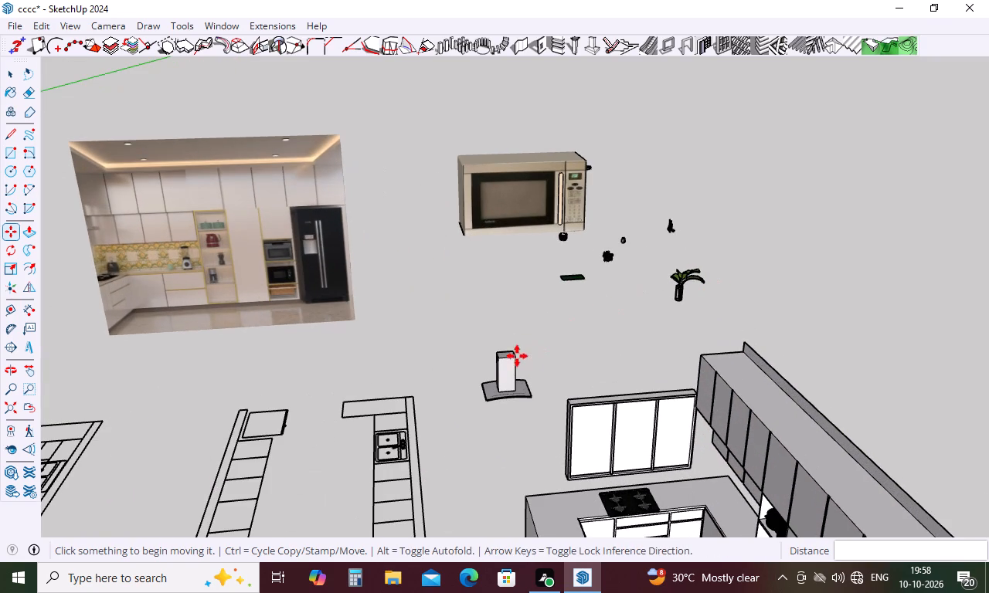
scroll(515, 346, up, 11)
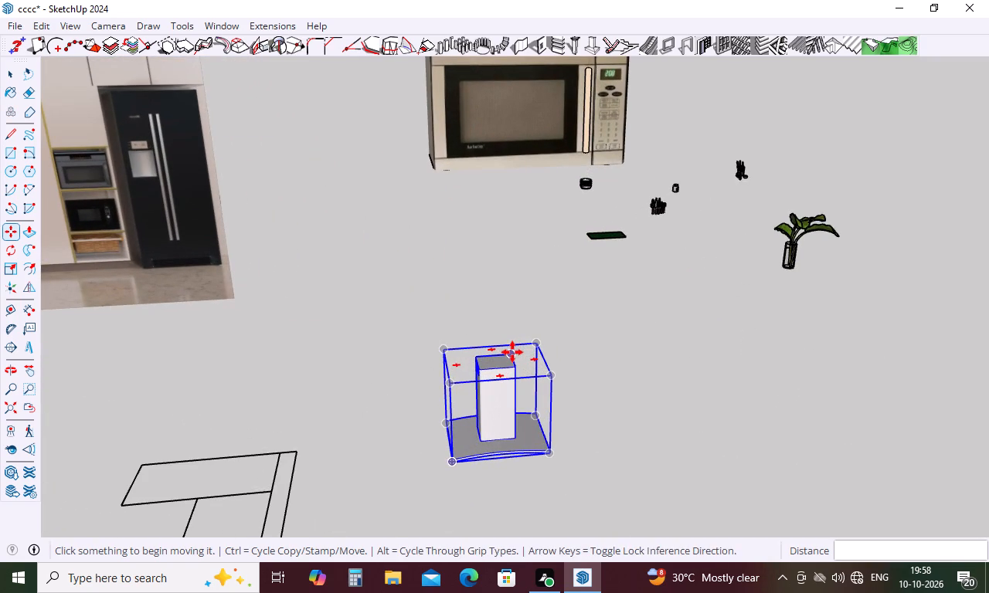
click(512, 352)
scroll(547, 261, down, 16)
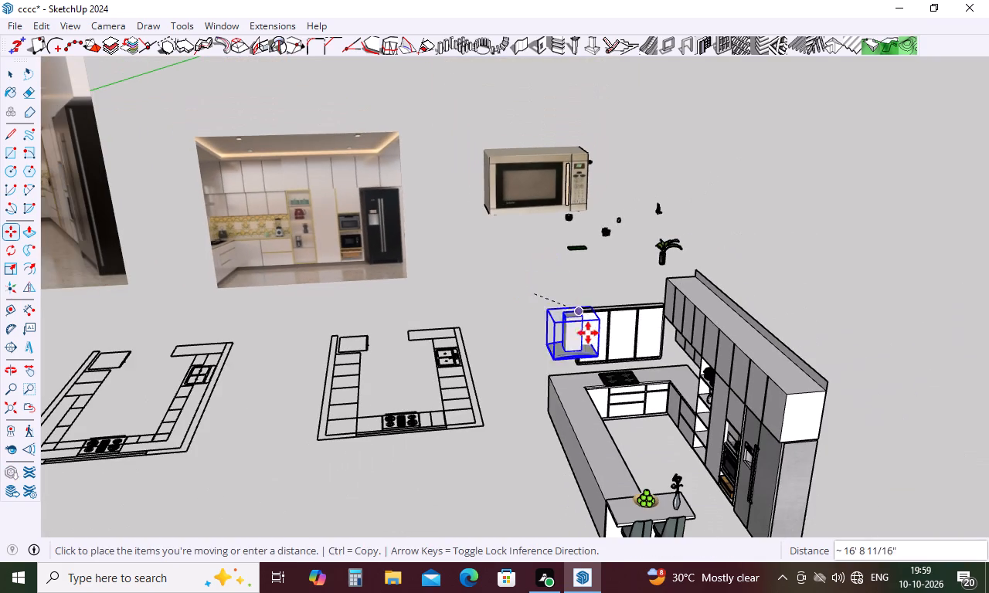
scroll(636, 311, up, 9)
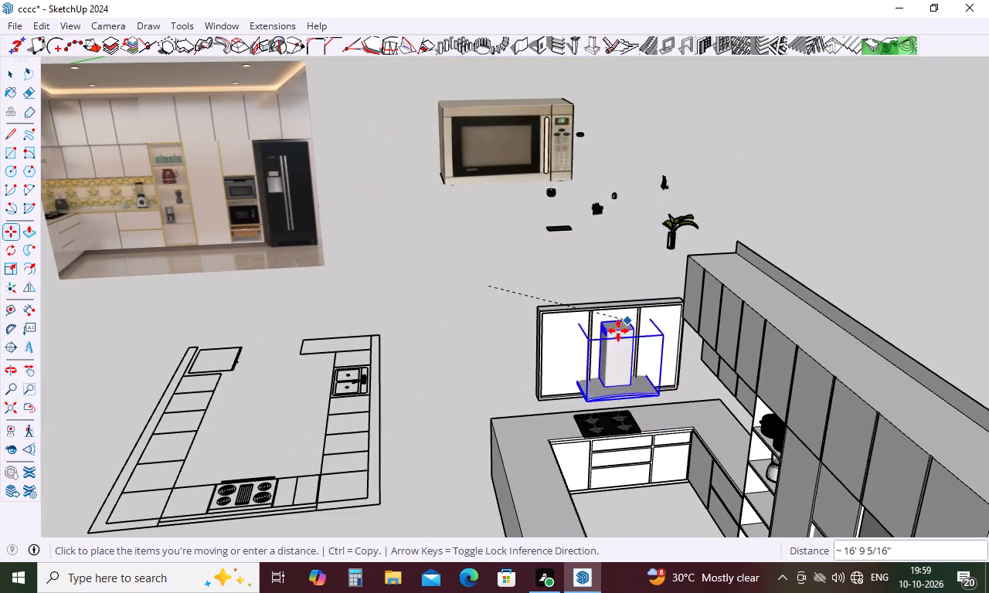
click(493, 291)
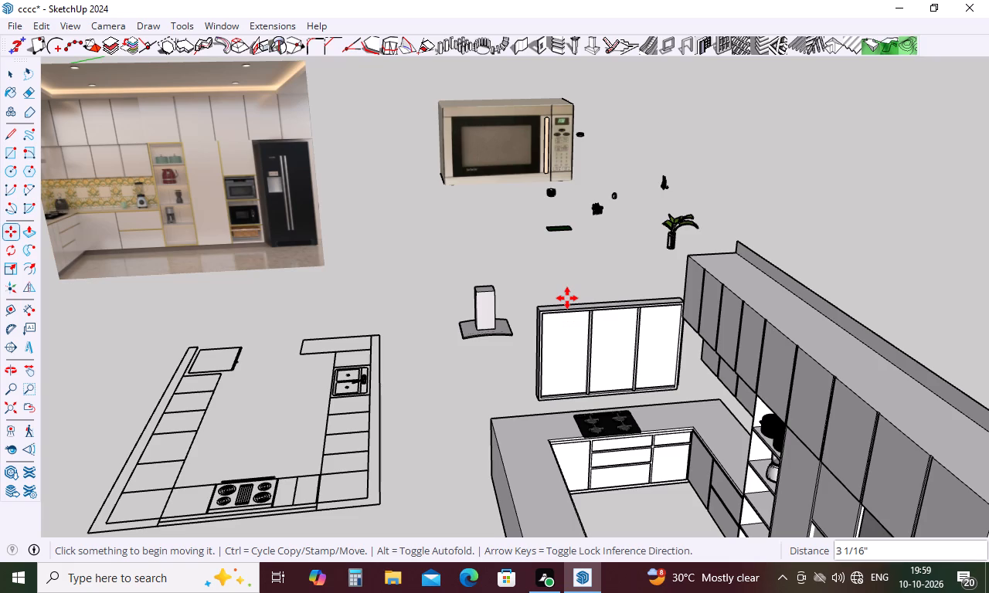
Move the chimney hood about 16' 8" onto the three-pane window above the cooktop, then nudge it about 1 3/16" to meet the frame's top edge.
middle_drag(494, 280, 540, 369)
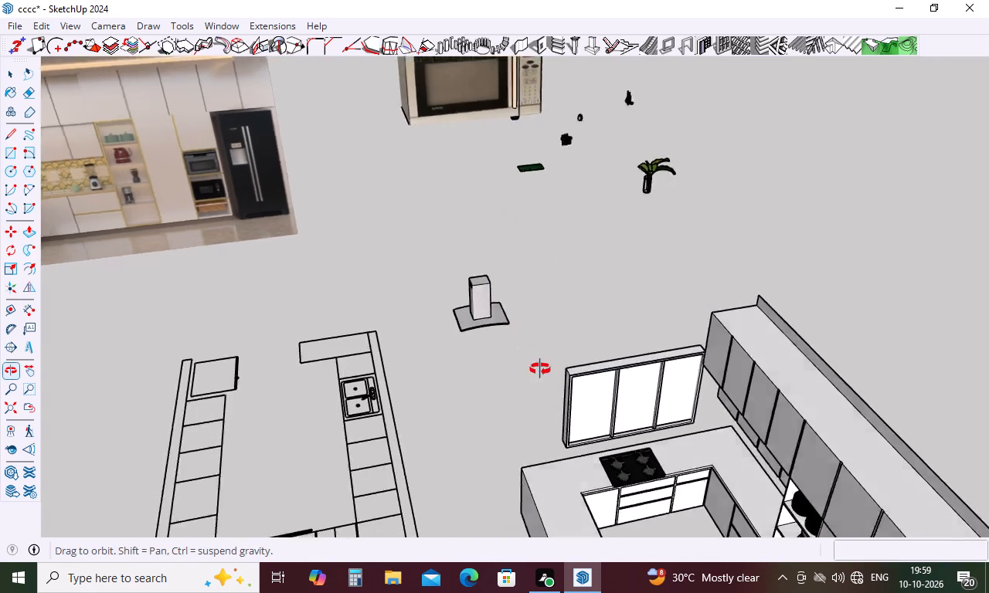
middle_drag(540, 369, 562, 424)
click(478, 267)
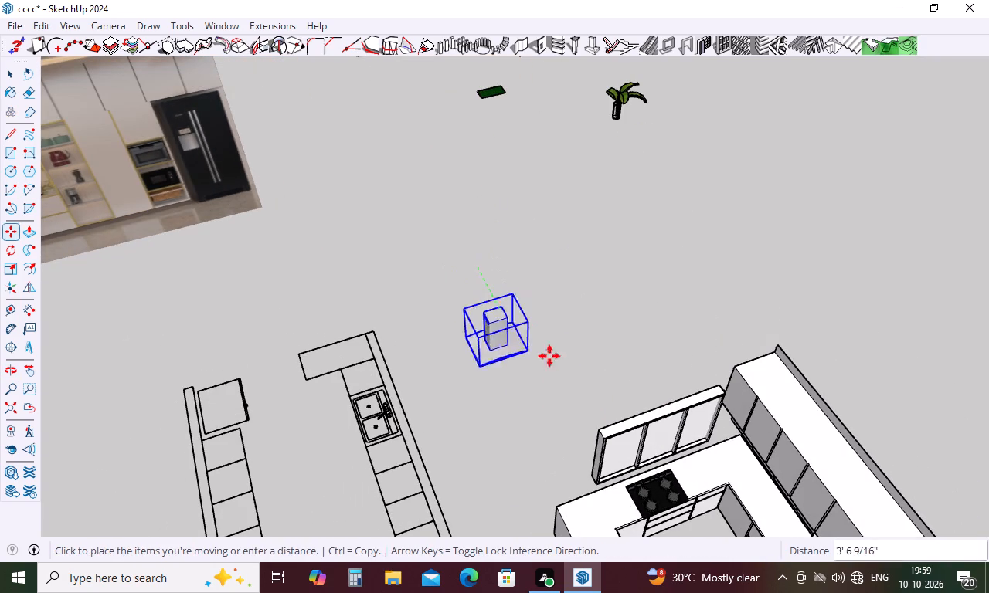
scroll(677, 424, up, 4)
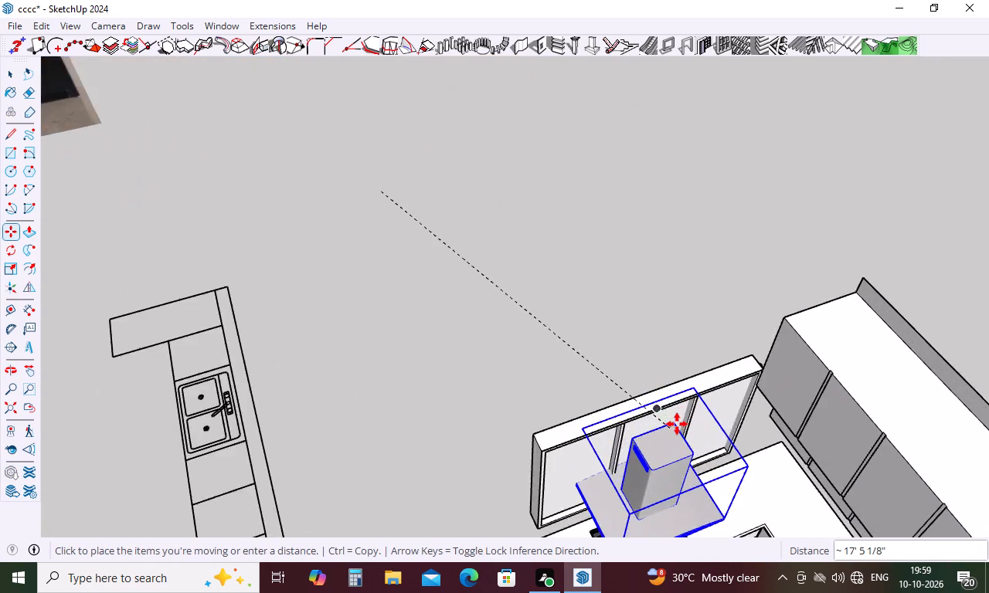
scroll(677, 424, up, 13)
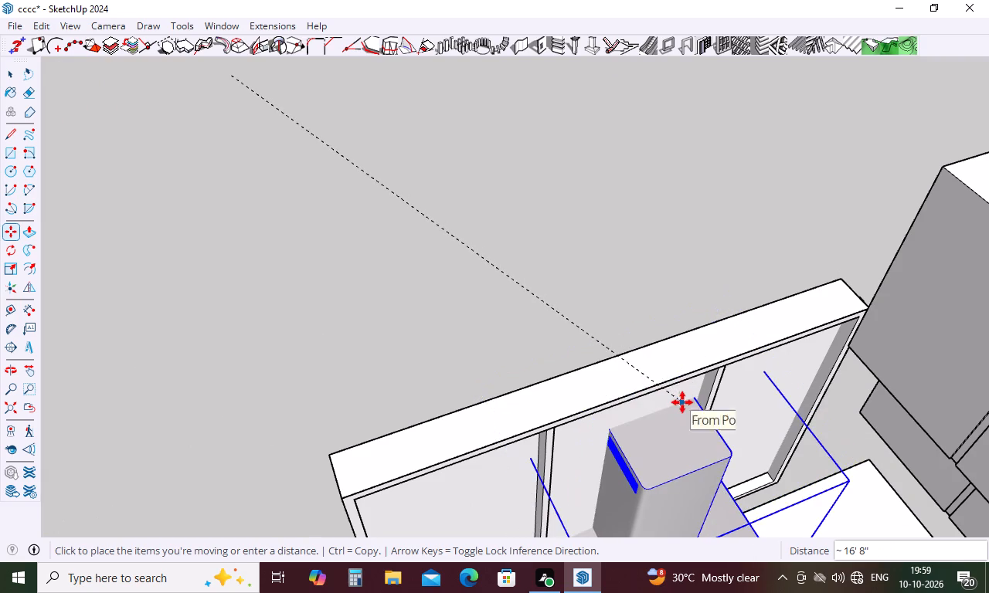
click(682, 388)
click(689, 364)
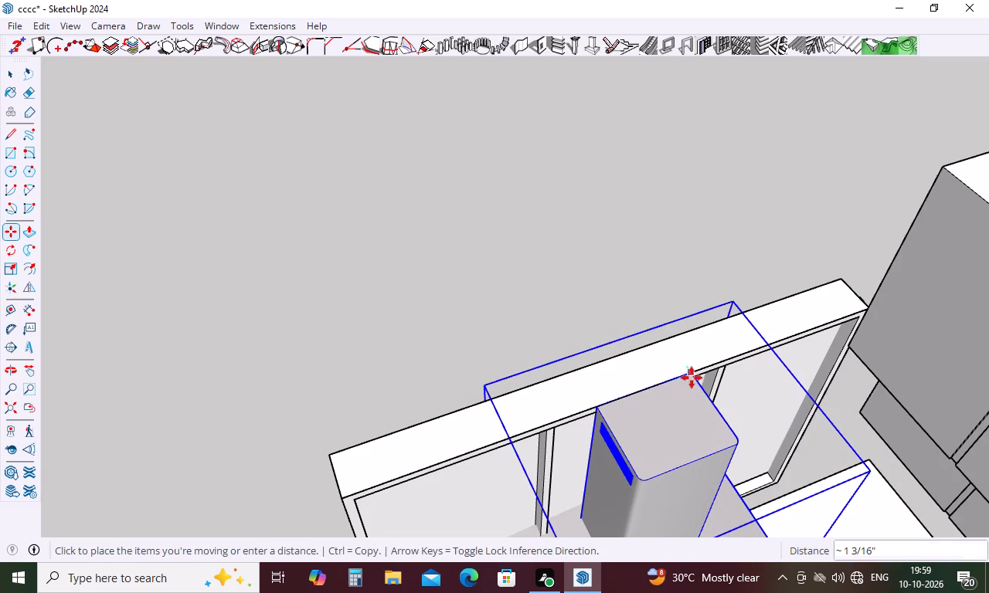
click(695, 377)
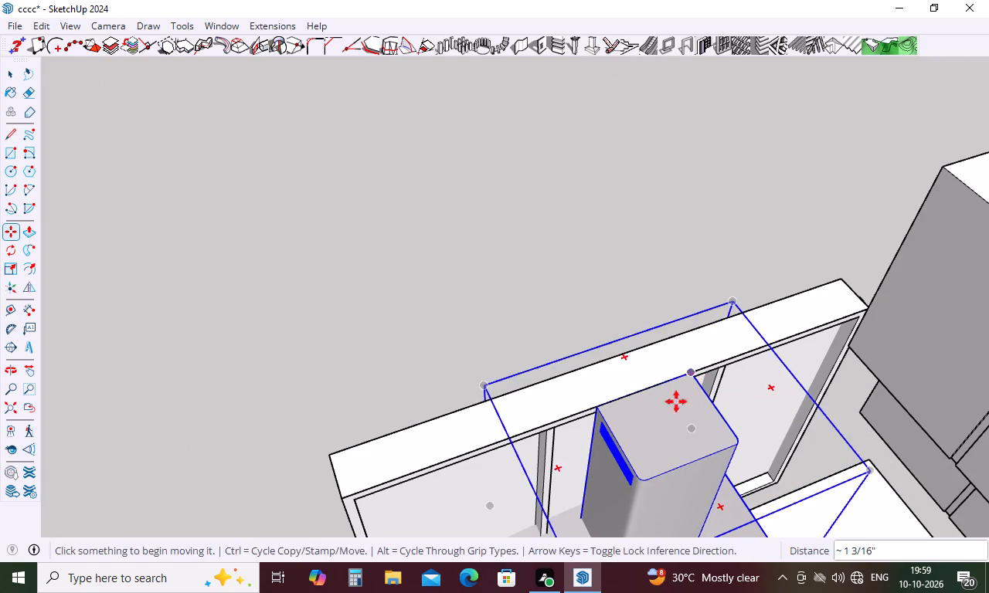
Shift the chimney hood about 2 9/16" sideways along the window to line it up above the cooktop.
middle_drag(655, 393, 629, 290)
scroll(624, 280, down, 11)
middle_drag(661, 407, 674, 293)
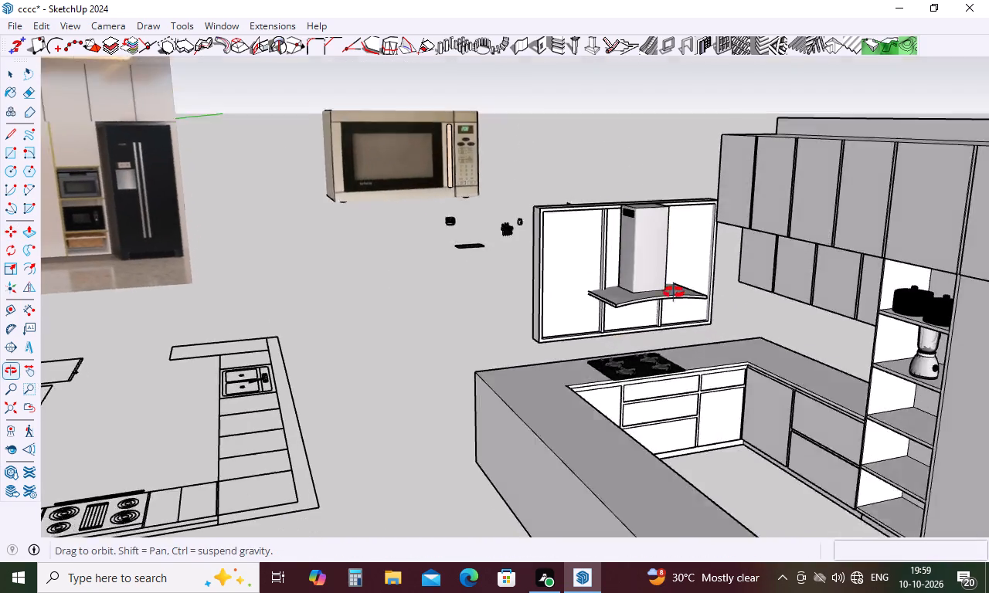
middle_drag(674, 293, 674, 272)
middle_drag(656, 312, 482, 389)
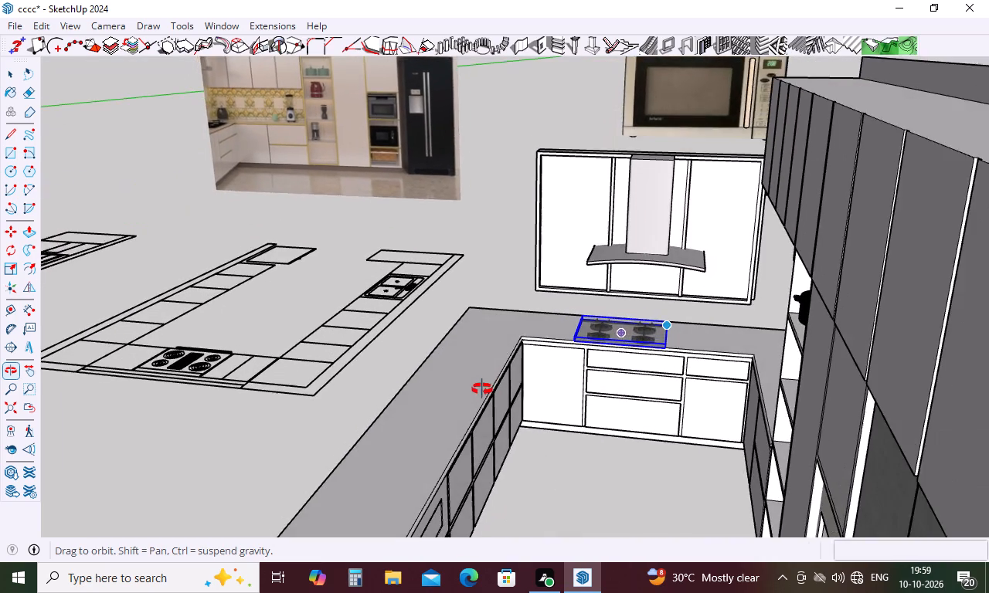
middle_drag(482, 389, 471, 395)
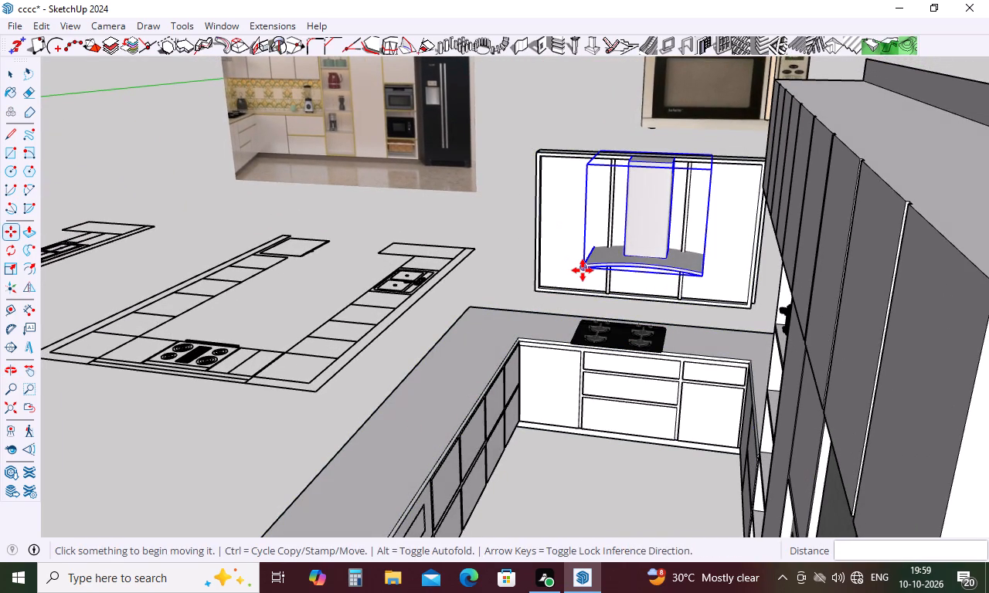
click(583, 270)
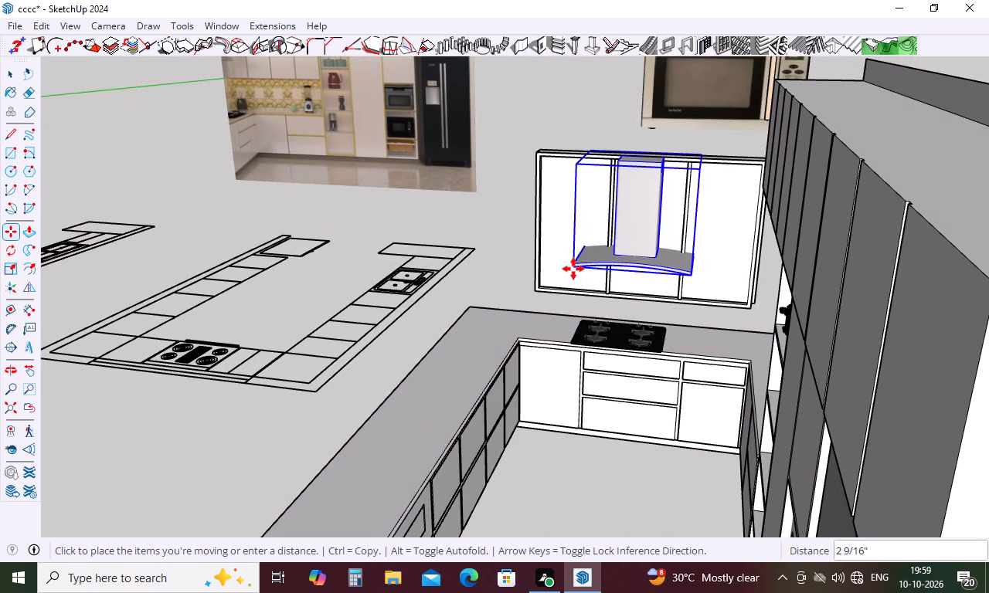
click(573, 269)
Move the stack of bowls about 56' 8" from the loose accessories onto the open shelf directly below the blender.
scroll(605, 334, down, 13)
middle_drag(646, 378, 695, 356)
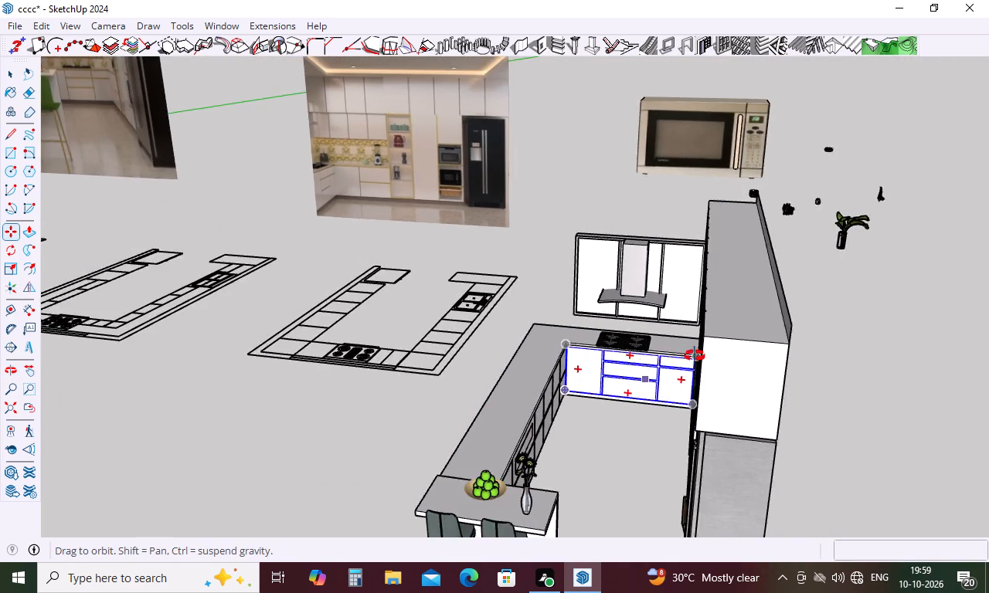
middle_drag(695, 356, 722, 509)
scroll(720, 357, down, 10)
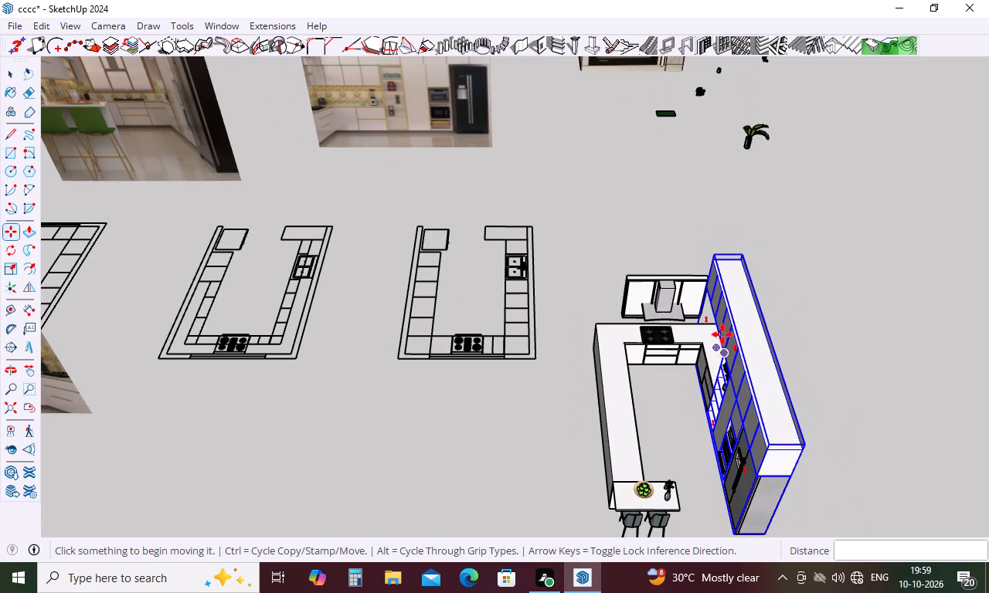
scroll(763, 134, down, 15)
scroll(772, 83, up, 6)
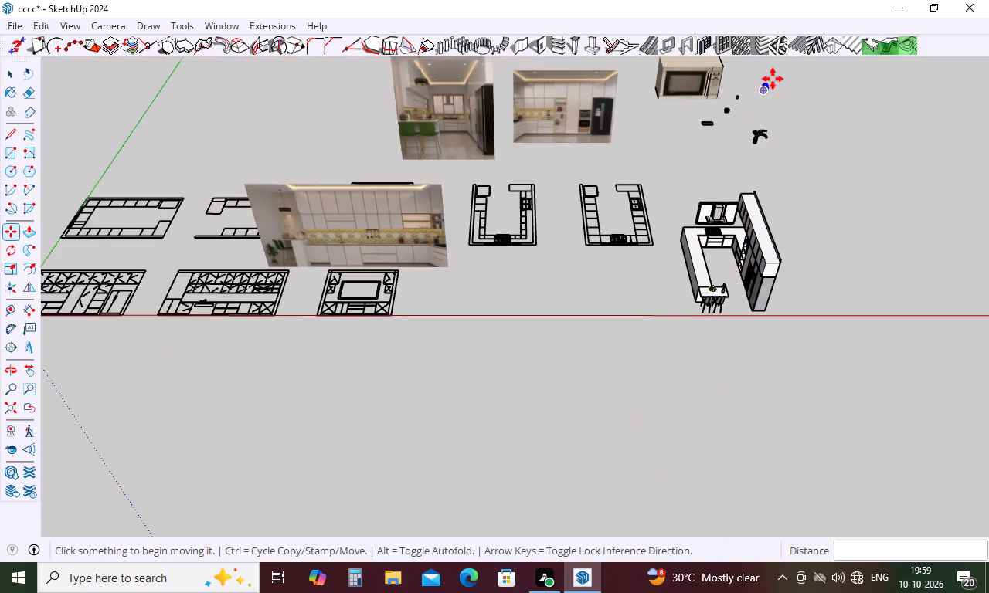
scroll(773, 77, up, 20)
scroll(773, 77, up, 15)
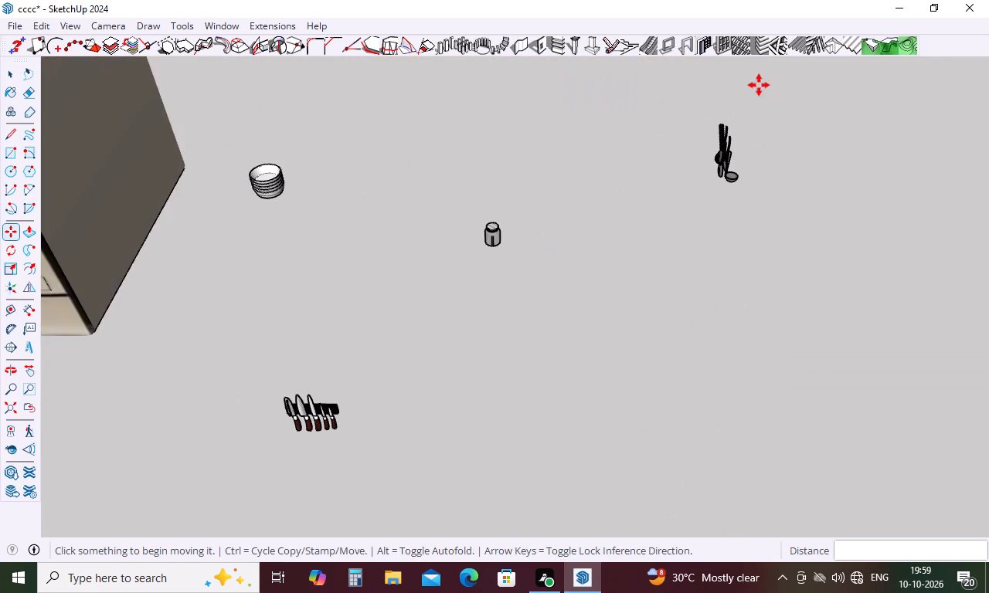
scroll(709, 141, up, 2)
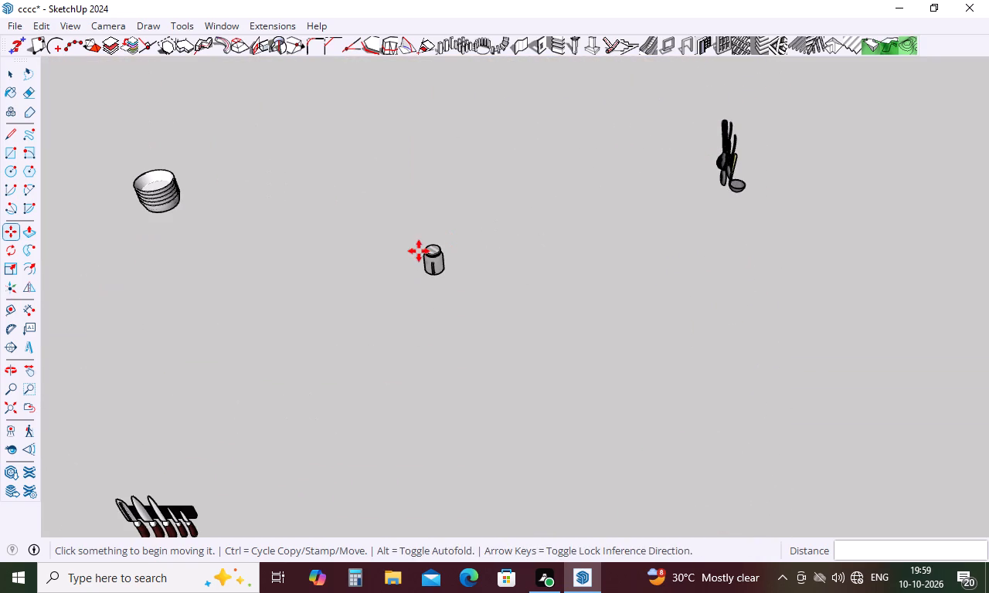
key(space)
click(158, 187)
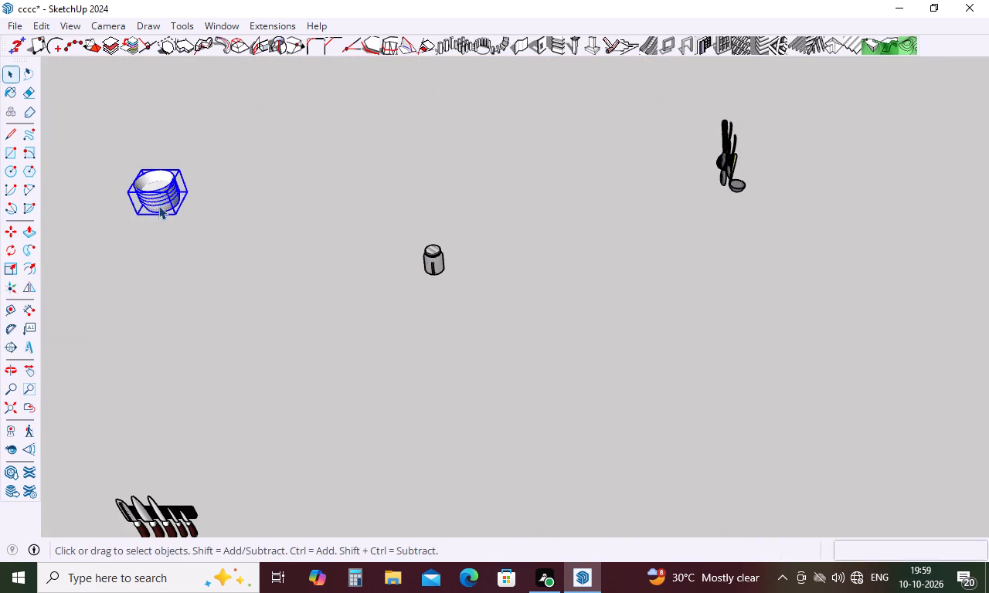
key(m)
click(158, 207)
scroll(395, 150, down, 19)
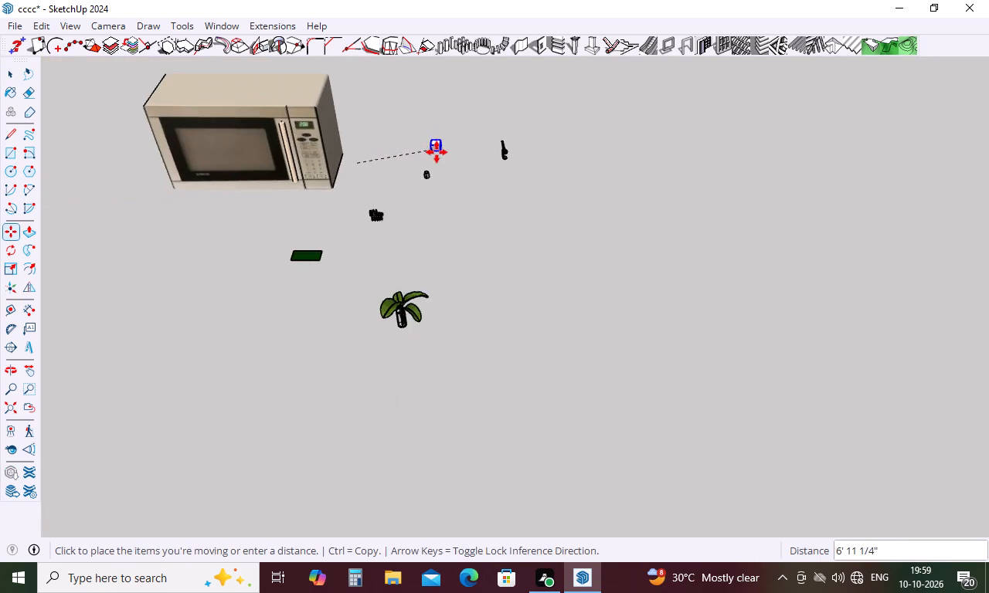
scroll(437, 155, down, 20)
scroll(429, 175, down, 6)
middle_drag(357, 369, 481, 368)
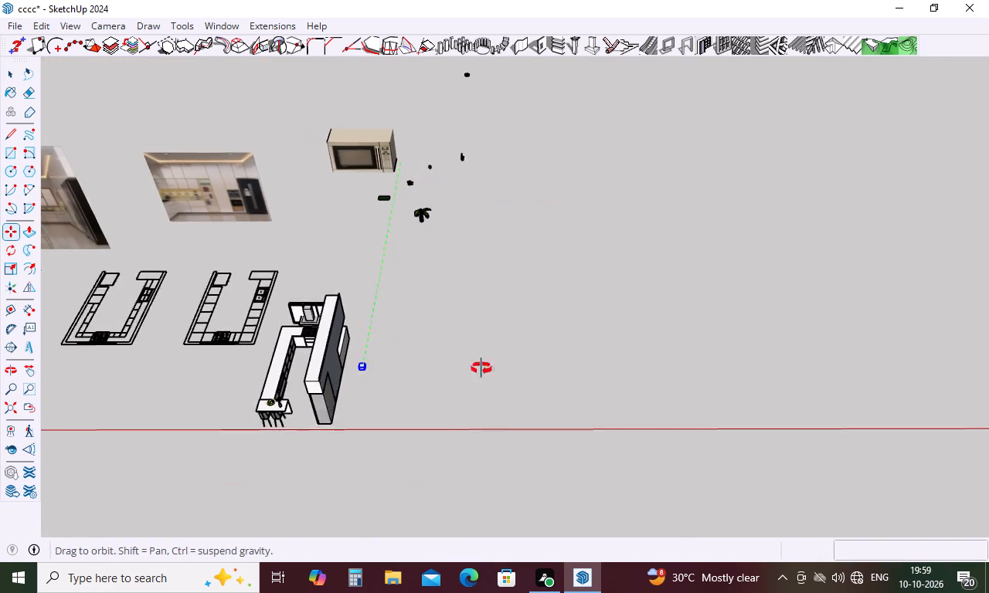
middle_drag(481, 368, 792, 231)
scroll(566, 381, up, 6)
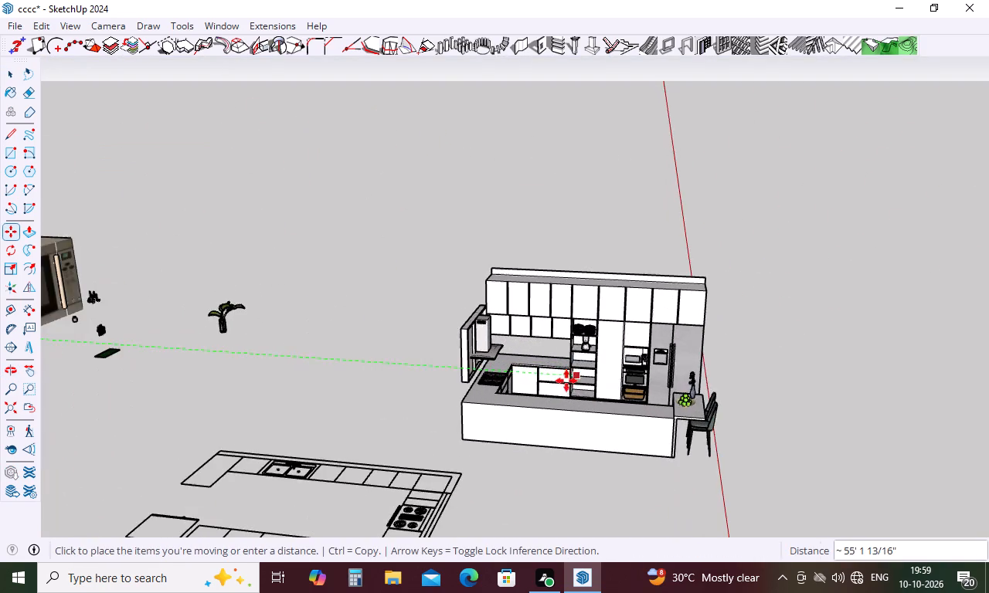
scroll(576, 377, up, 18)
scroll(593, 354, up, 5)
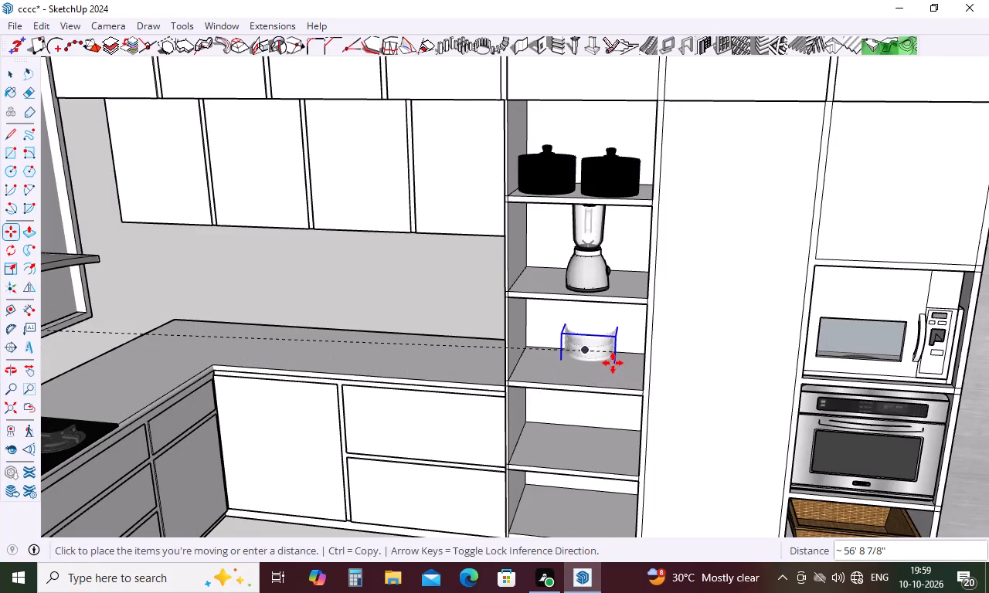
click(613, 363)
Take the bowl stack about 2' 2" out over the counter, raise it about 5 7/16", and reseat its base on the shelf below the blender.
middle_drag(610, 350, 628, 295)
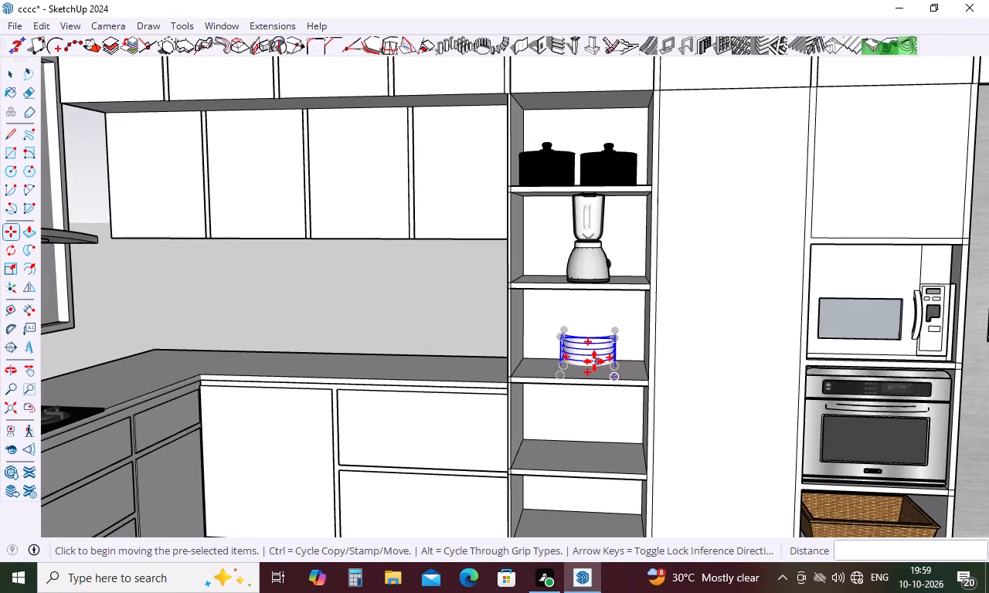
click(594, 361)
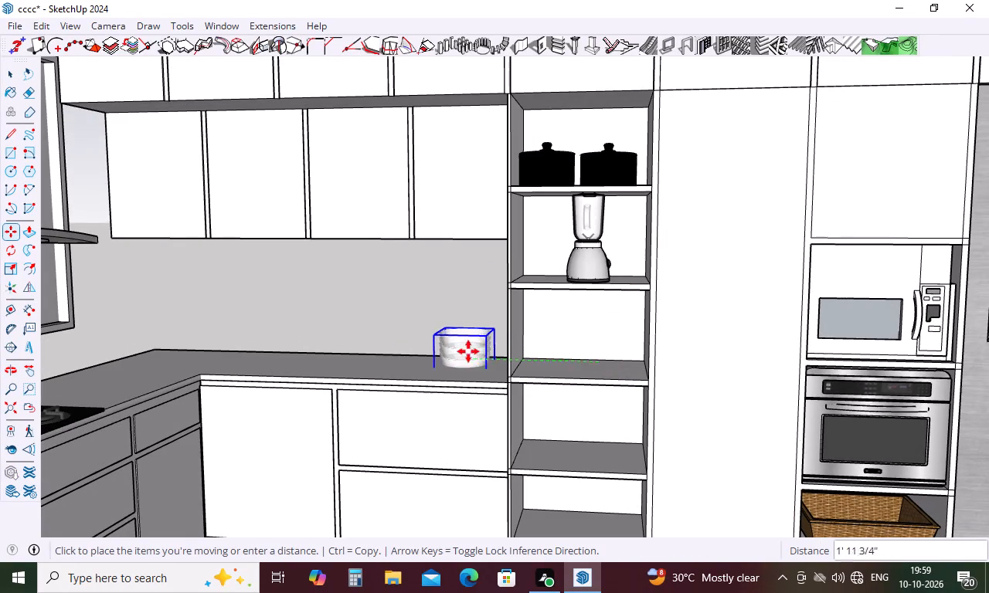
click(460, 368)
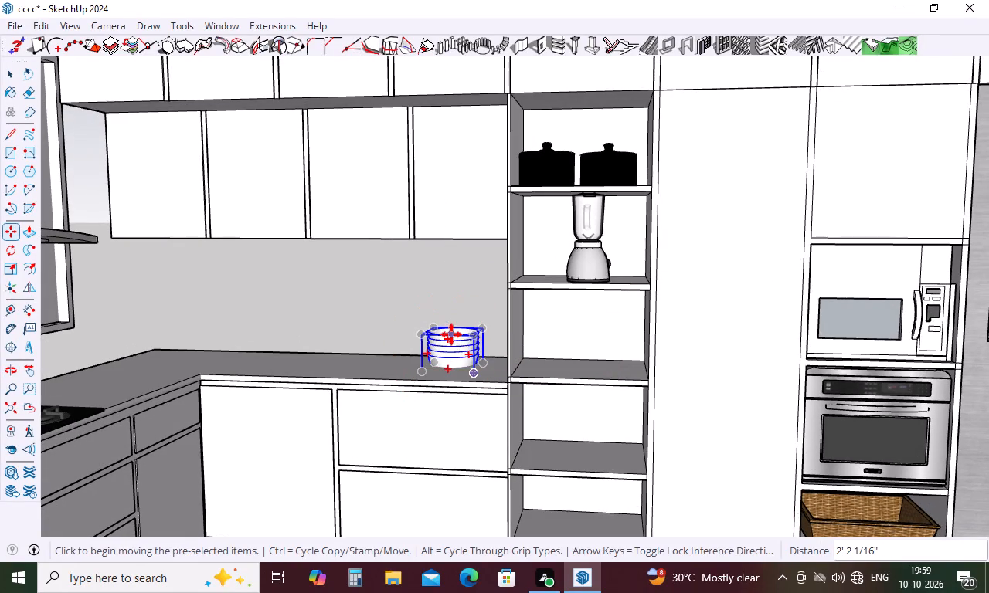
click(451, 335)
click(456, 307)
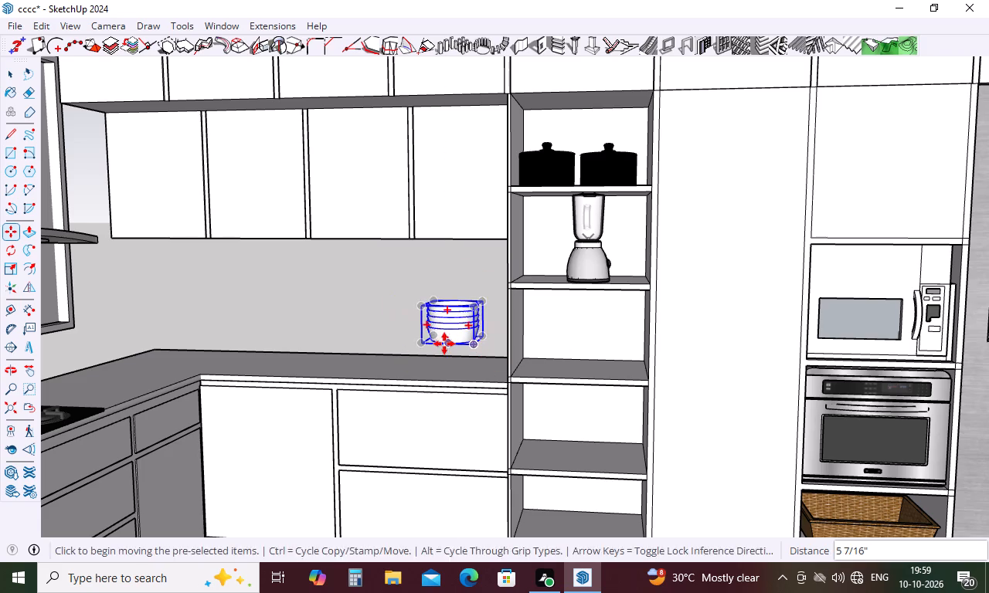
click(447, 344)
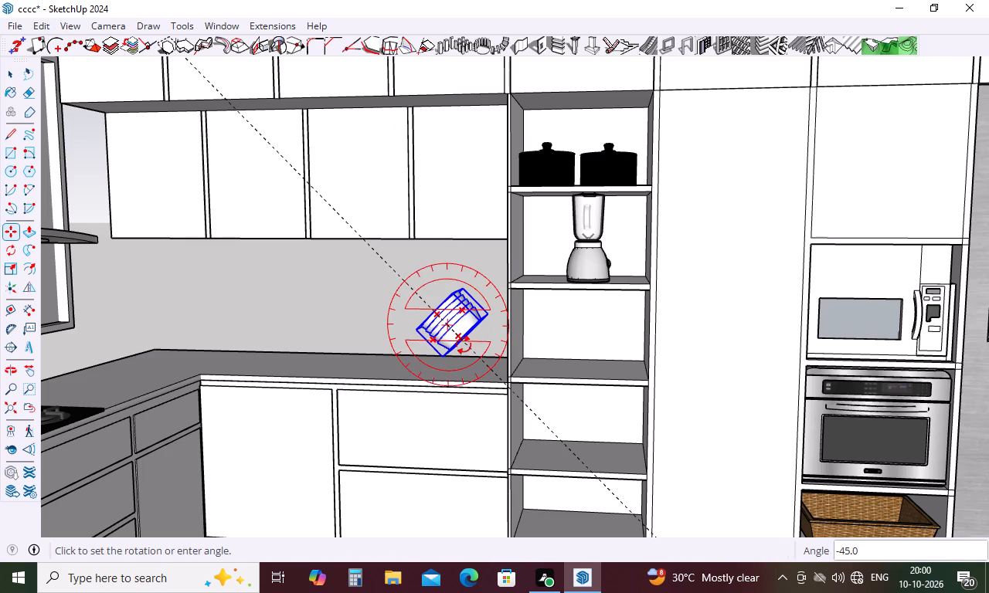
key(Escape)
click(448, 345)
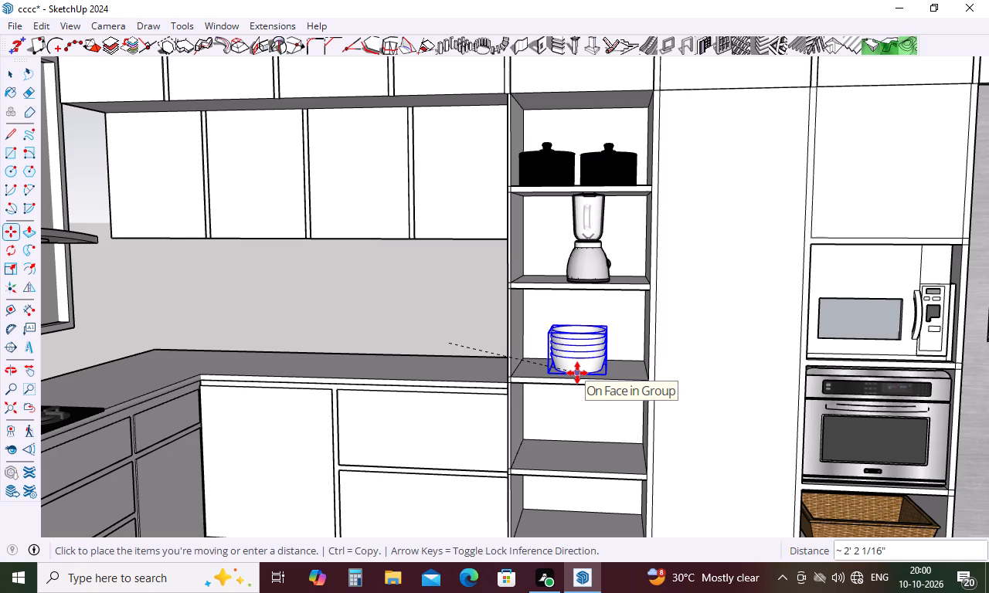
click(577, 373)
Delete the oversized loose microwave standing among the spare accessories beside the kitchen.
scroll(639, 371, down, 17)
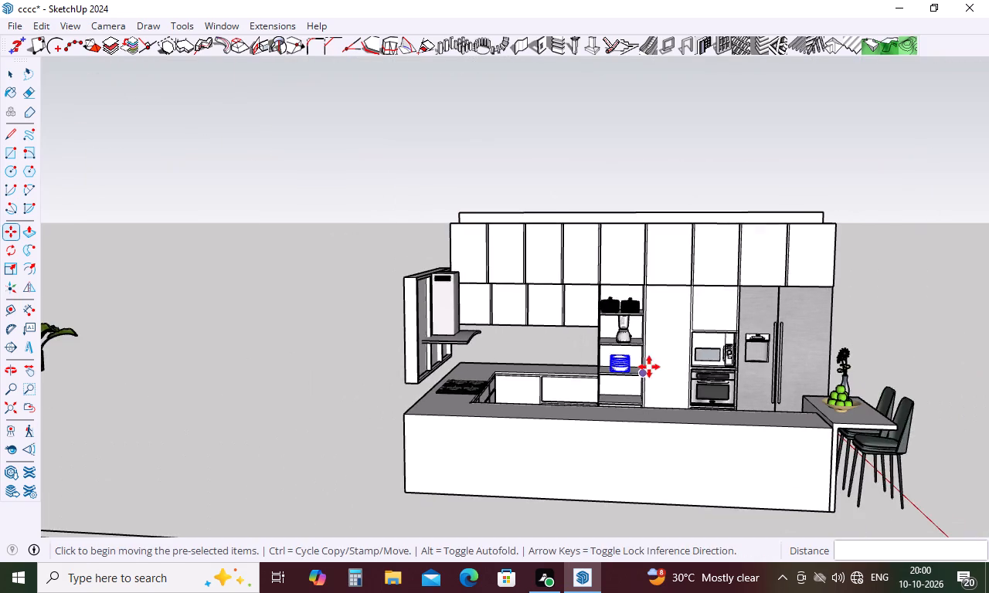
middle_drag(649, 367, 552, 456)
scroll(276, 277, down, 11)
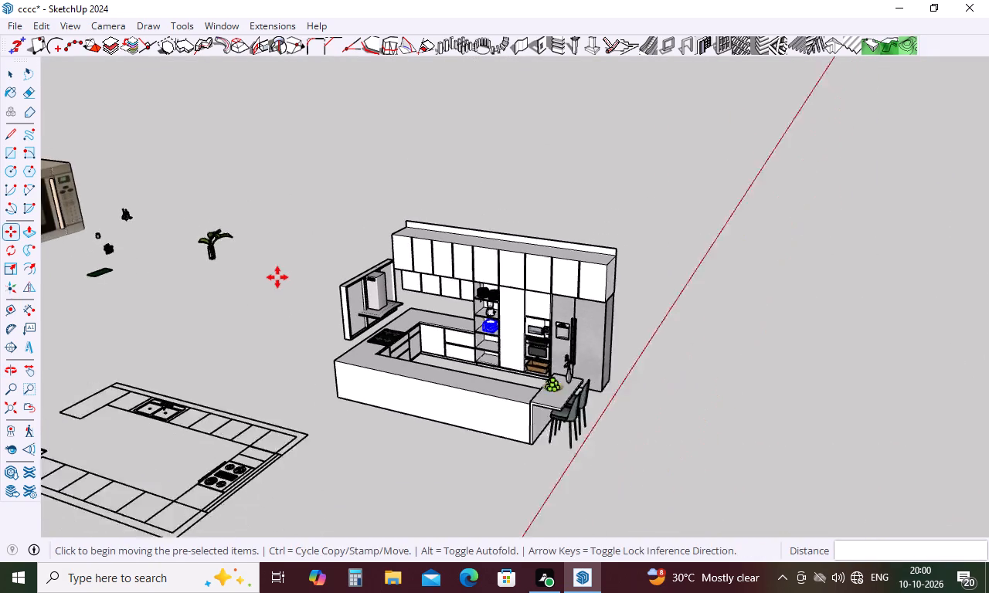
scroll(99, 236, up, 6)
scroll(101, 234, up, 19)
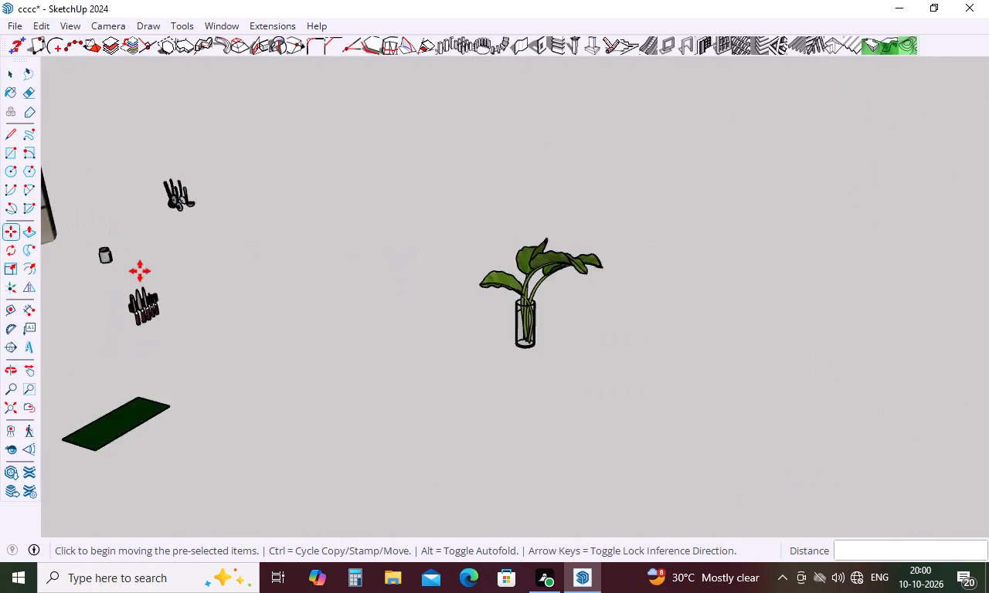
scroll(140, 271, up, 7)
scroll(144, 271, down, 17)
scroll(256, 331, down, 4)
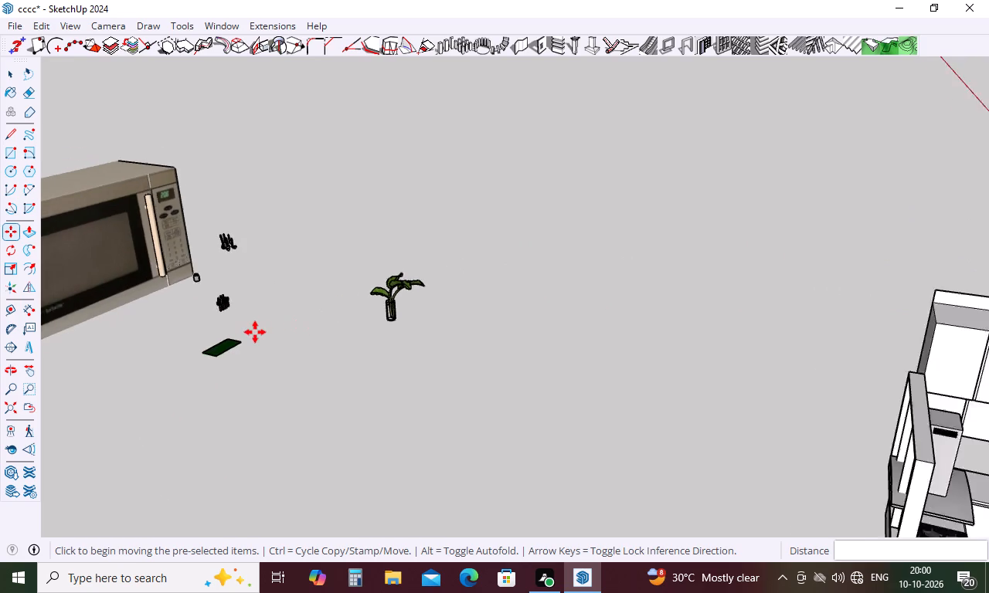
scroll(255, 332, down, 9)
scroll(249, 342, up, 20)
scroll(249, 342, up, 6)
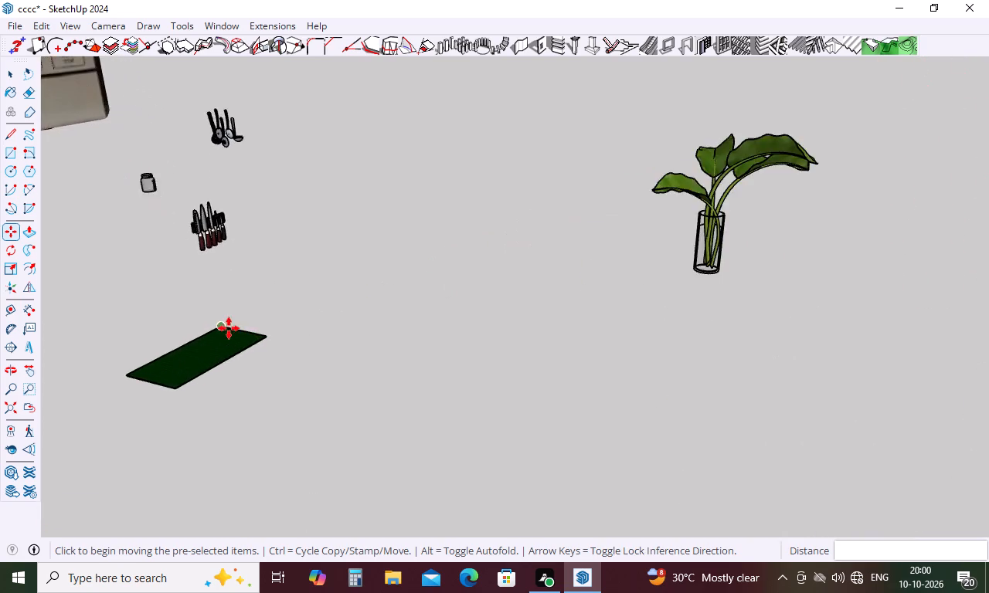
scroll(229, 328, up, 11)
middle_drag(226, 344, 203, 485)
scroll(274, 353, down, 6)
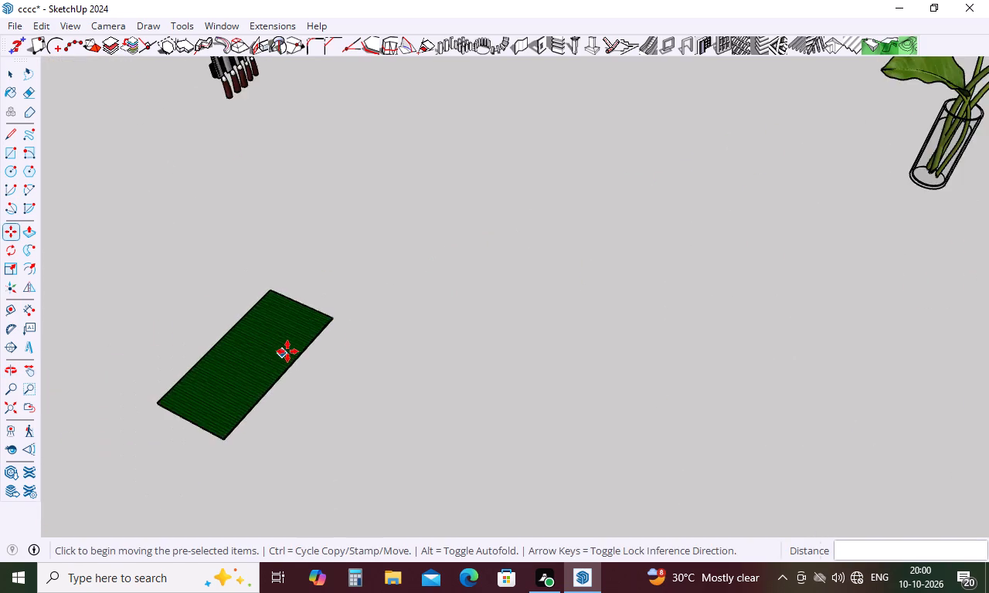
scroll(289, 351, down, 20)
scroll(289, 351, down, 6)
middle_drag(475, 366, 670, 284)
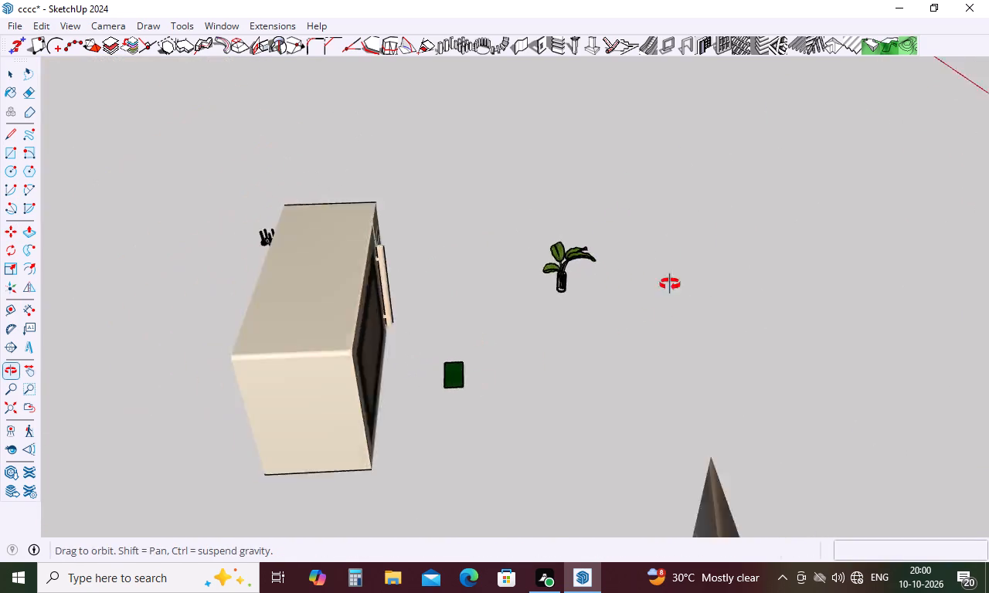
middle_drag(670, 284, 735, 239)
key(space)
click(423, 323)
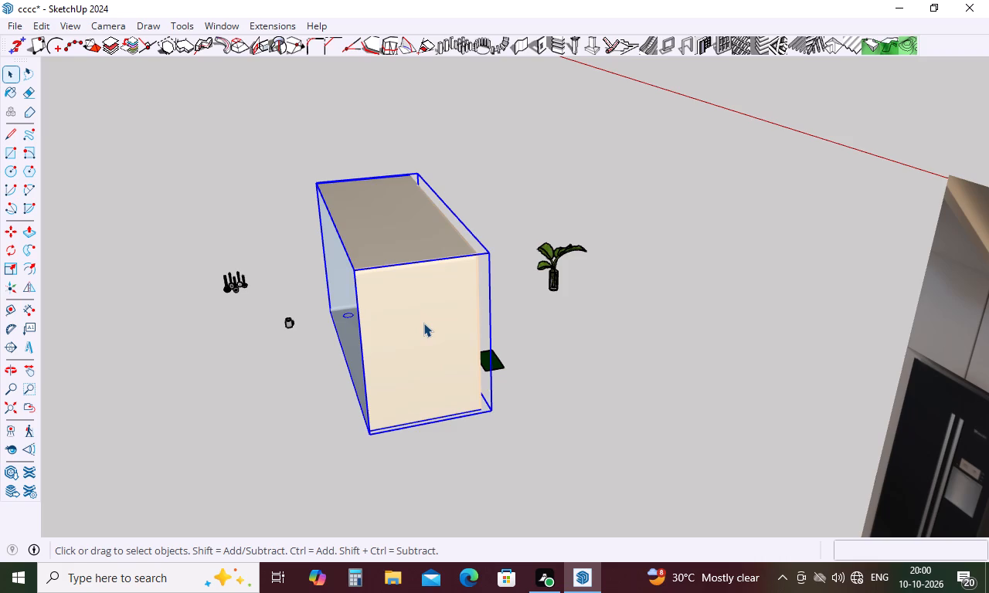
key(Delete)
Move the oval wooden bowl with the yellow ball about 86' 11" onto the counter corner between the cooktop and the open shelves.
scroll(410, 325, down, 12)
middle_drag(489, 302, 183, 387)
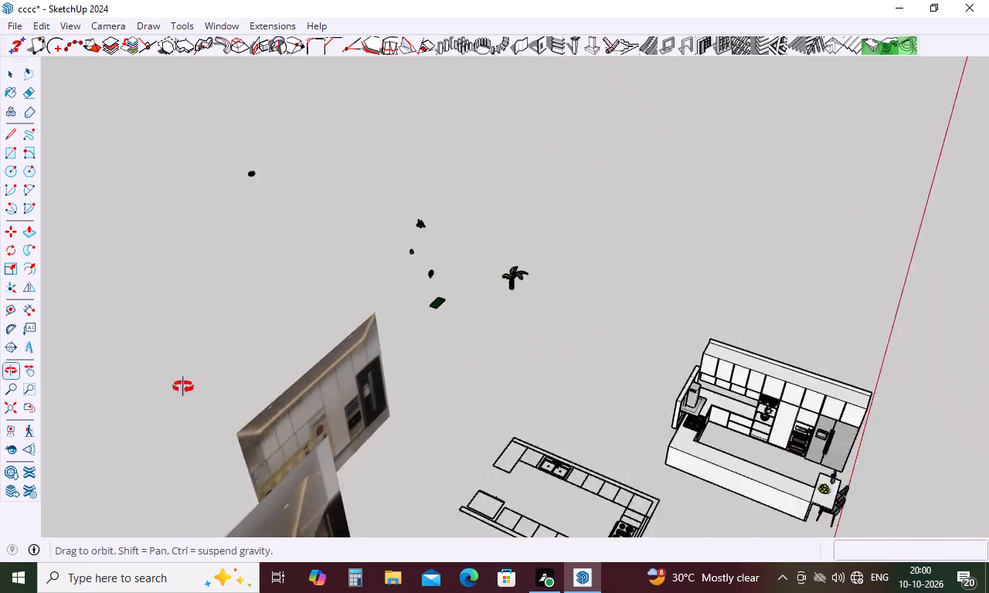
middle_drag(183, 387, 117, 385)
scroll(310, 121, up, 20)
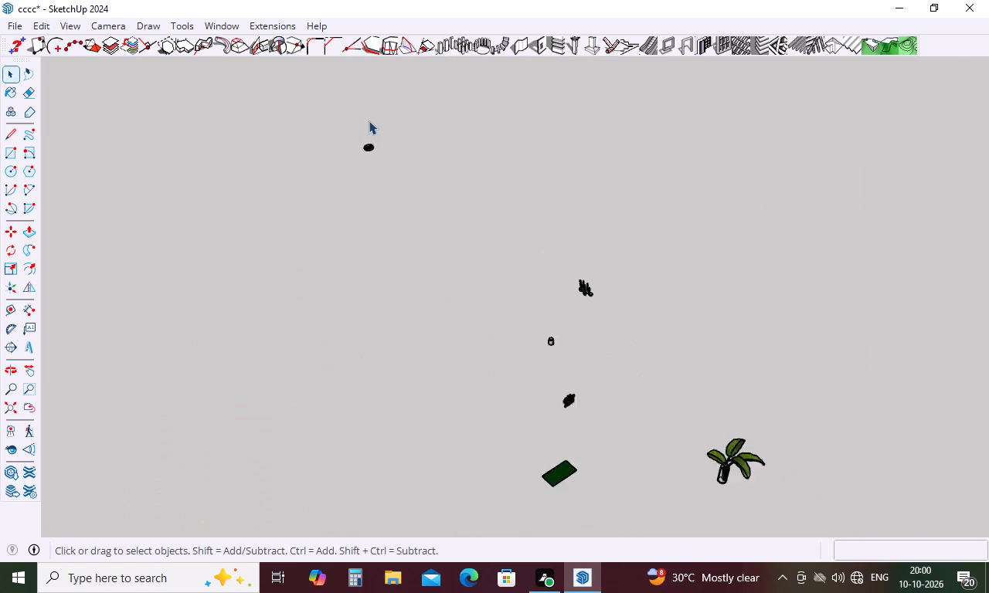
scroll(369, 120, up, 20)
scroll(369, 120, up, 20)
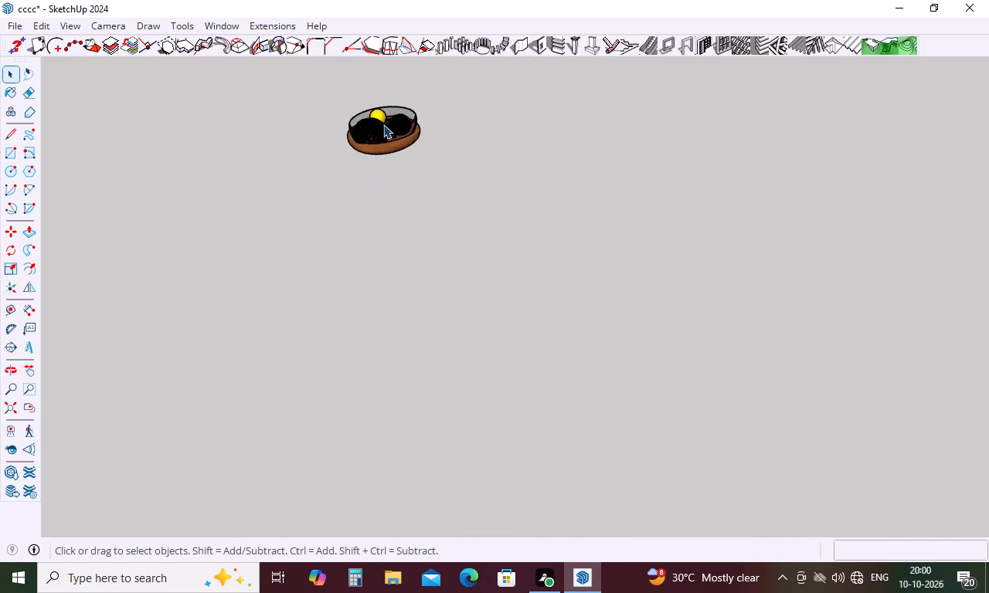
scroll(386, 111, up, 13)
scroll(364, 172, up, 14)
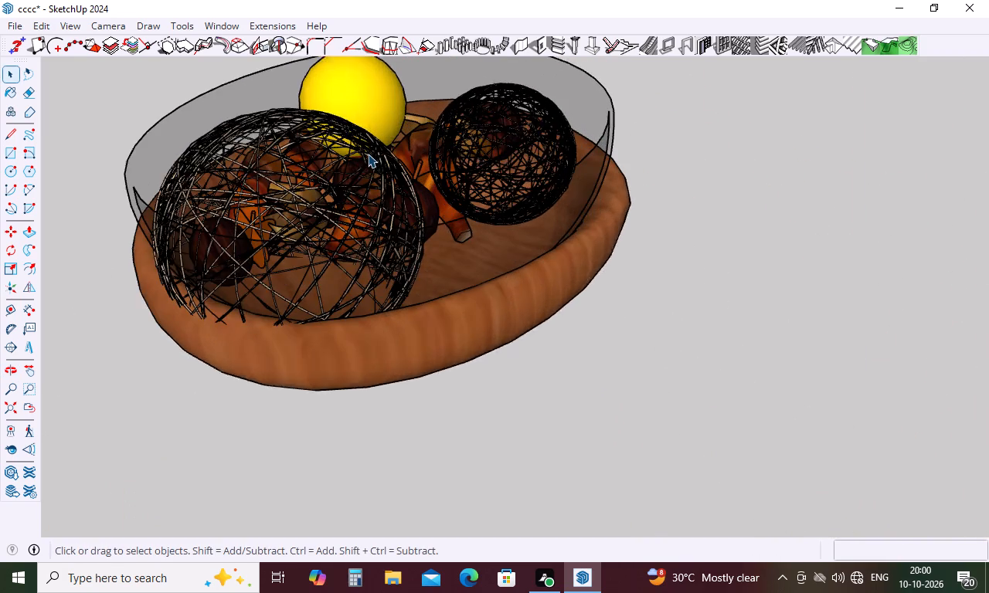
click(362, 173)
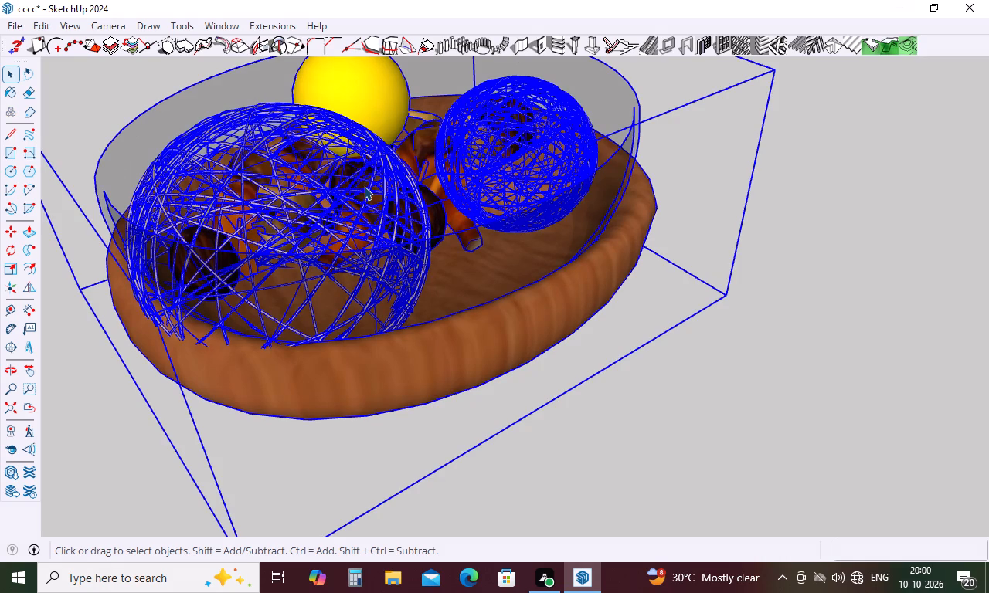
key(m)
click(249, 323)
scroll(332, 231, down, 10)
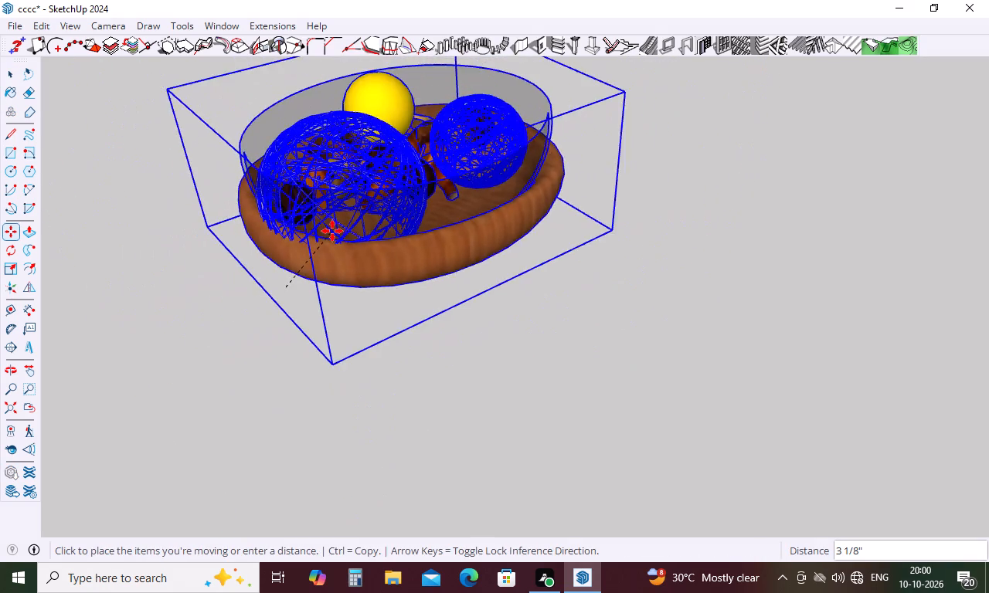
scroll(332, 231, down, 20)
scroll(332, 231, down, 20)
scroll(332, 231, down, 3)
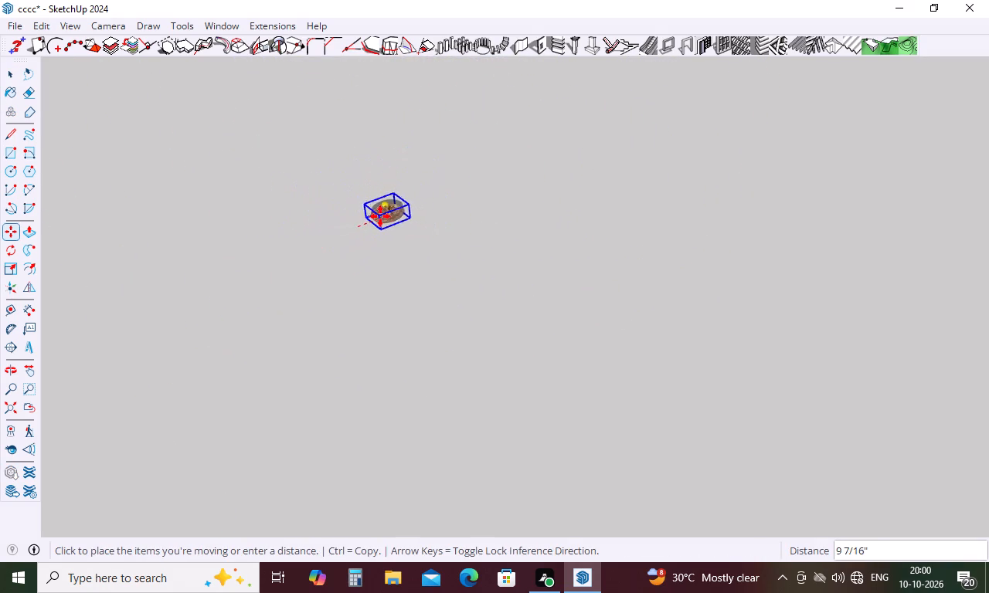
scroll(380, 216, down, 20)
scroll(380, 216, down, 10)
scroll(456, 198, down, 7)
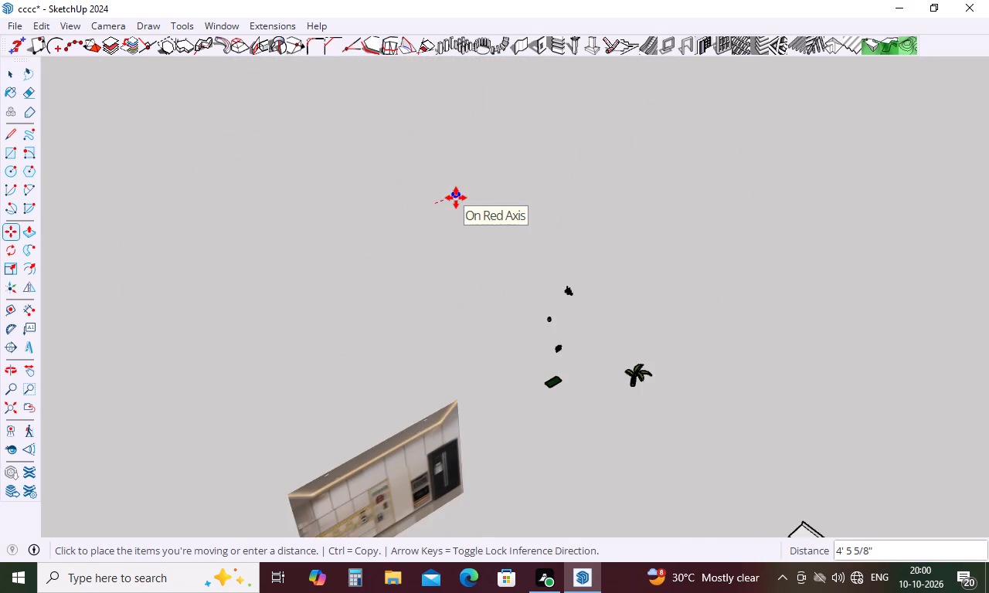
scroll(456, 198, down, 20)
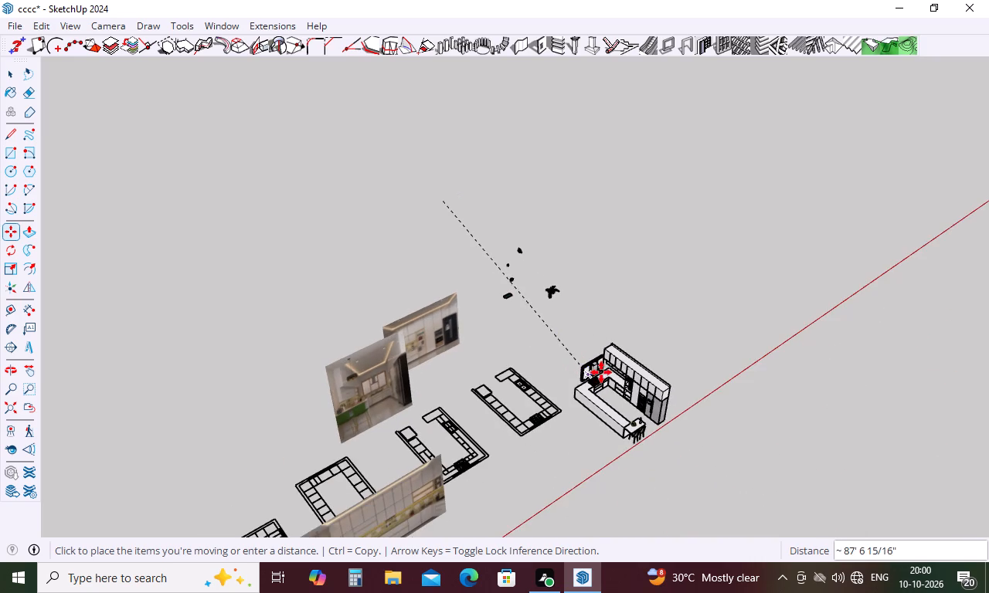
scroll(610, 367, up, 5)
scroll(619, 366, up, 20)
scroll(619, 366, up, 12)
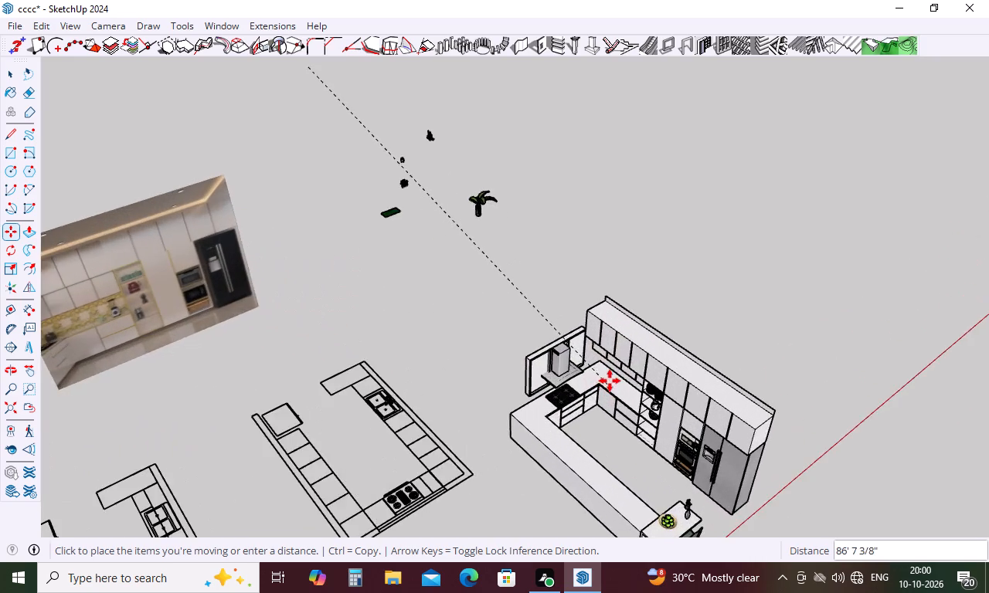
scroll(610, 381, up, 20)
scroll(610, 381, up, 2)
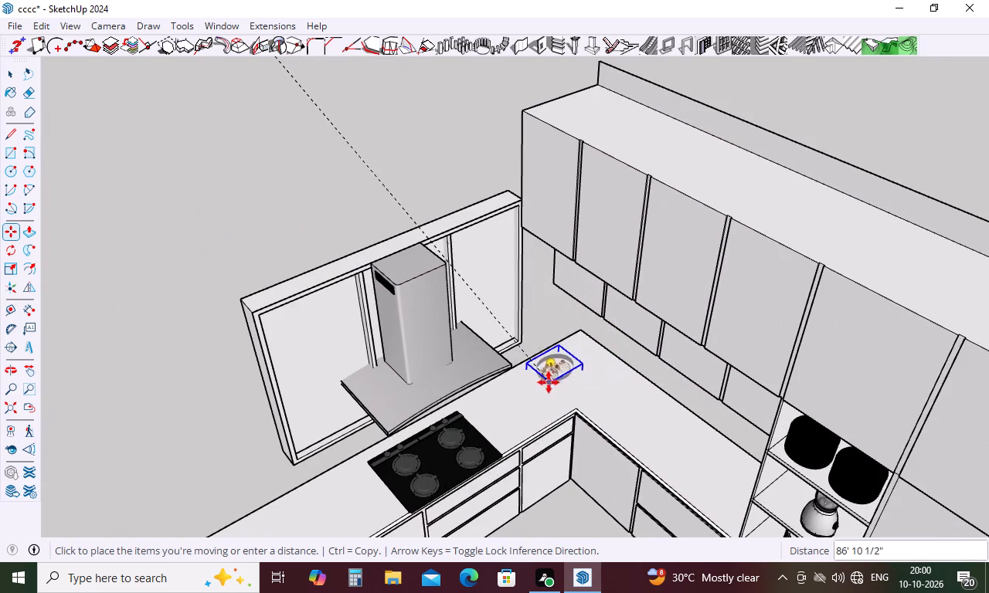
click(568, 376)
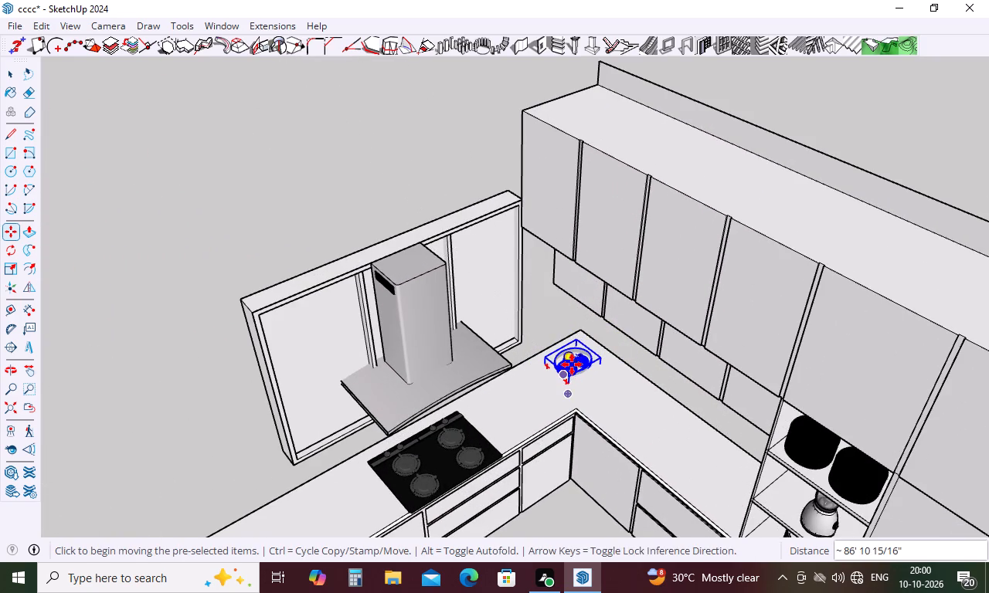
Raise the wooden bowl about 4 9/16" so its base rests on the countertop.
scroll(572, 361, up, 13)
middle_drag(585, 368, 598, 309)
scroll(552, 443, up, 3)
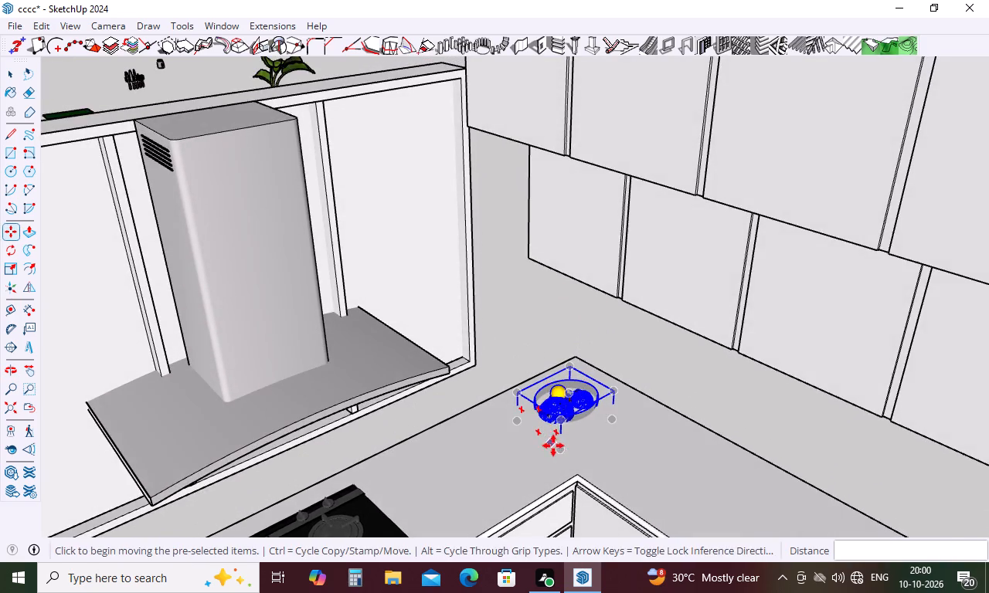
scroll(553, 446, up, 2)
click(563, 454)
click(565, 427)
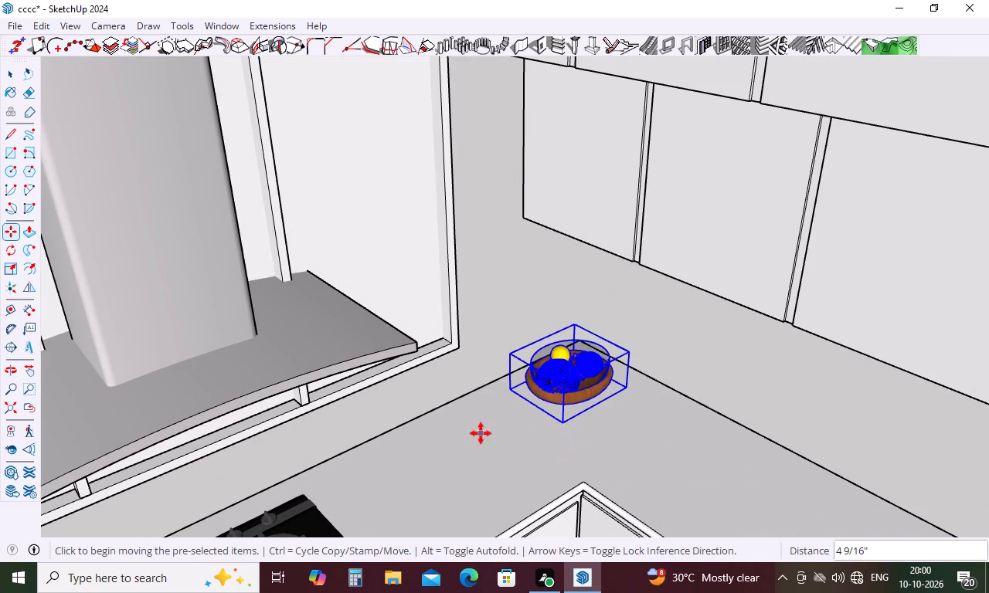
scroll(481, 433, down, 12)
scroll(562, 301, down, 6)
key(space)
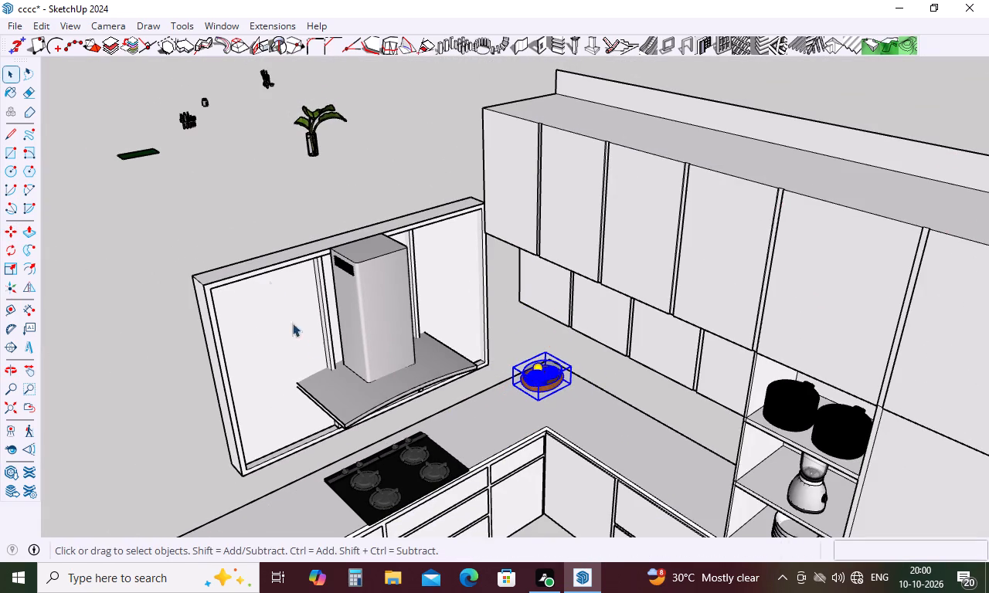
Move the loose glass jar about 54' 8" from the accessories onto the open shelf directly below the bowl stack.
scroll(158, 111, down, 5)
scroll(160, 99, up, 15)
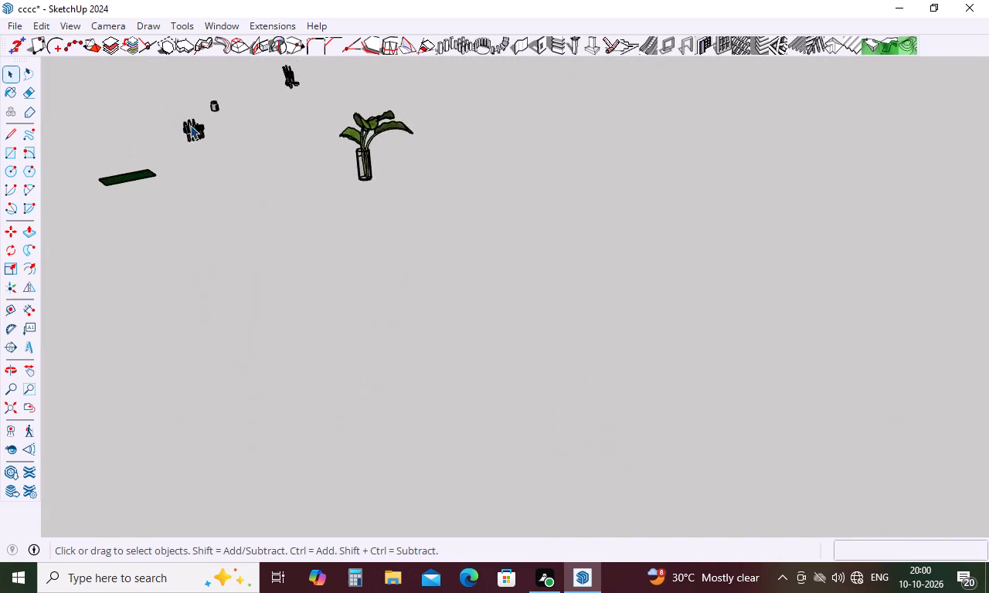
scroll(190, 125, up, 9)
scroll(221, 133, down, 11)
scroll(287, 95, down, 5)
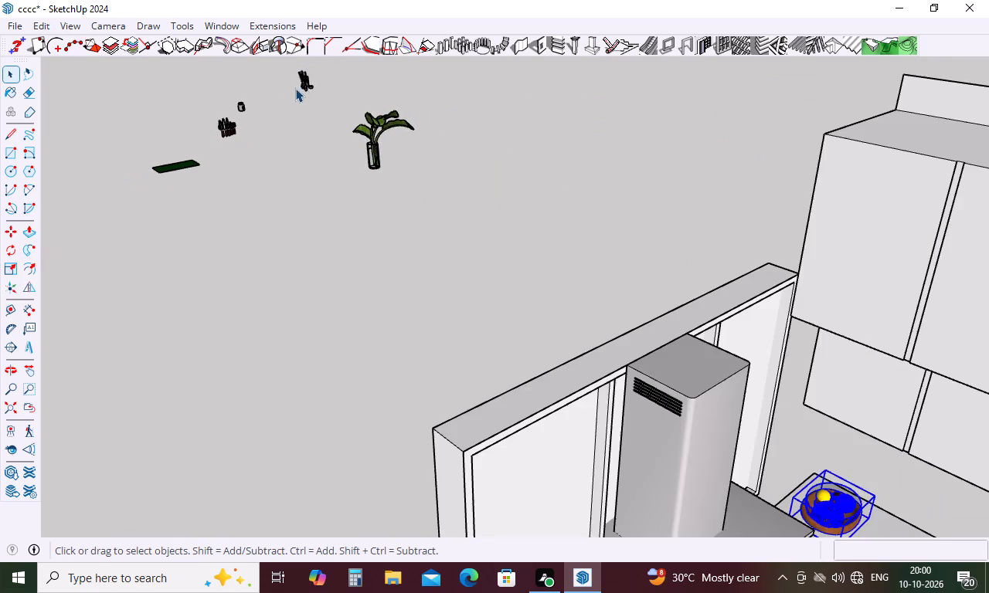
scroll(312, 124, down, 11)
scroll(312, 124, up, 6)
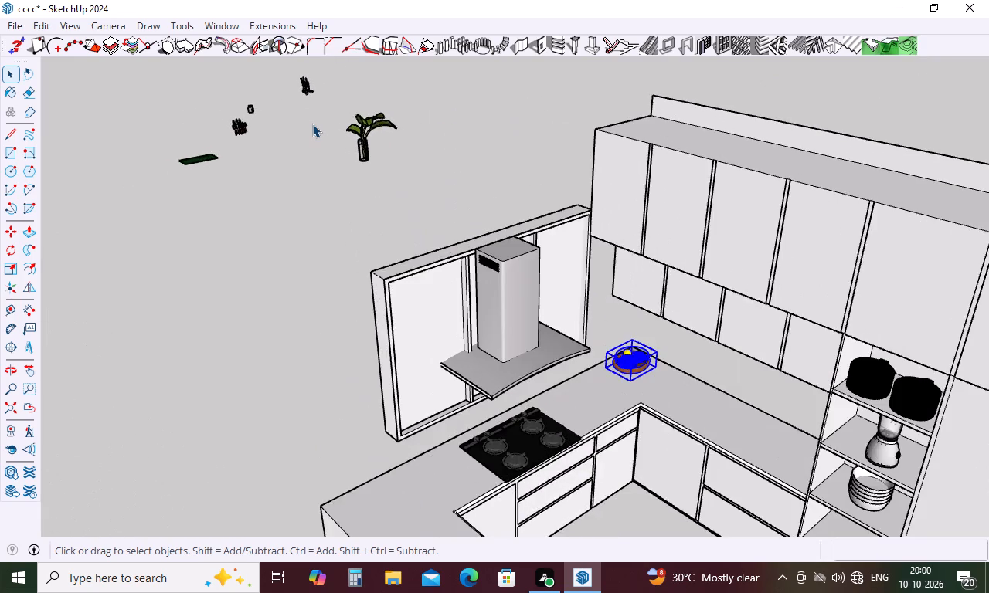
scroll(311, 86, up, 16)
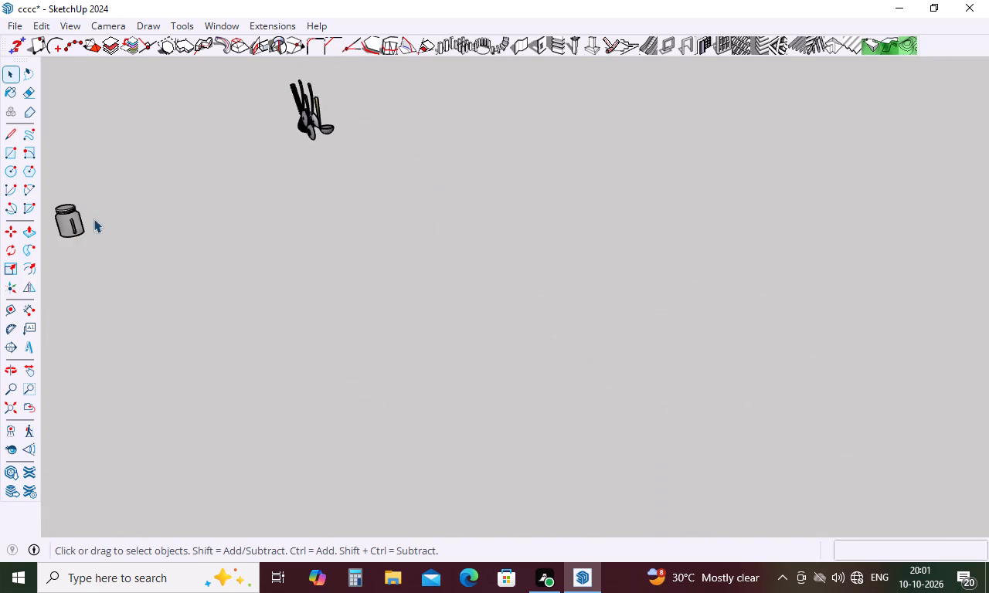
click(66, 219)
key(m)
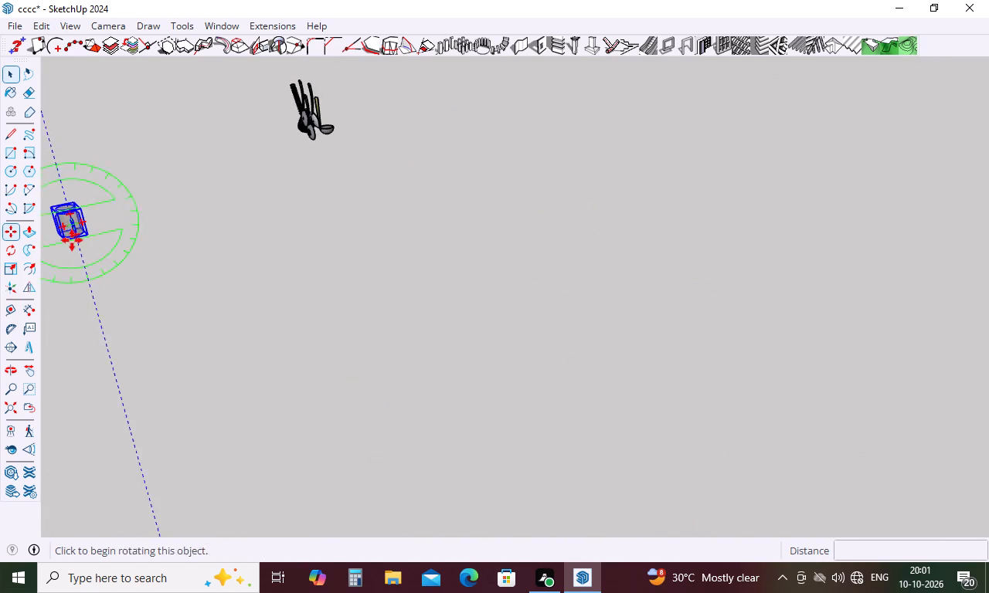
click(72, 241)
scroll(382, 215, down, 12)
scroll(442, 195, down, 4)
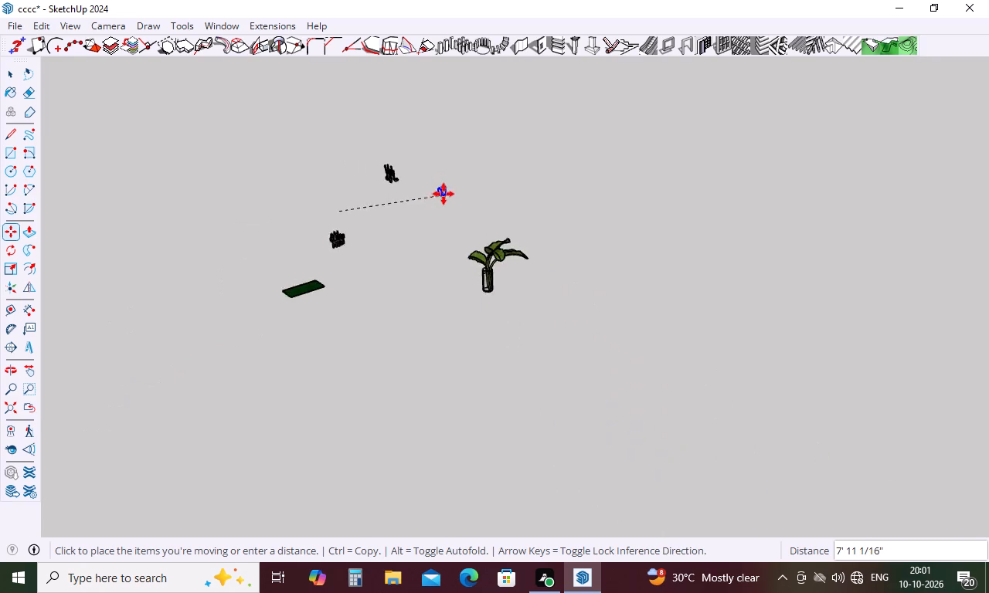
scroll(444, 194, down, 15)
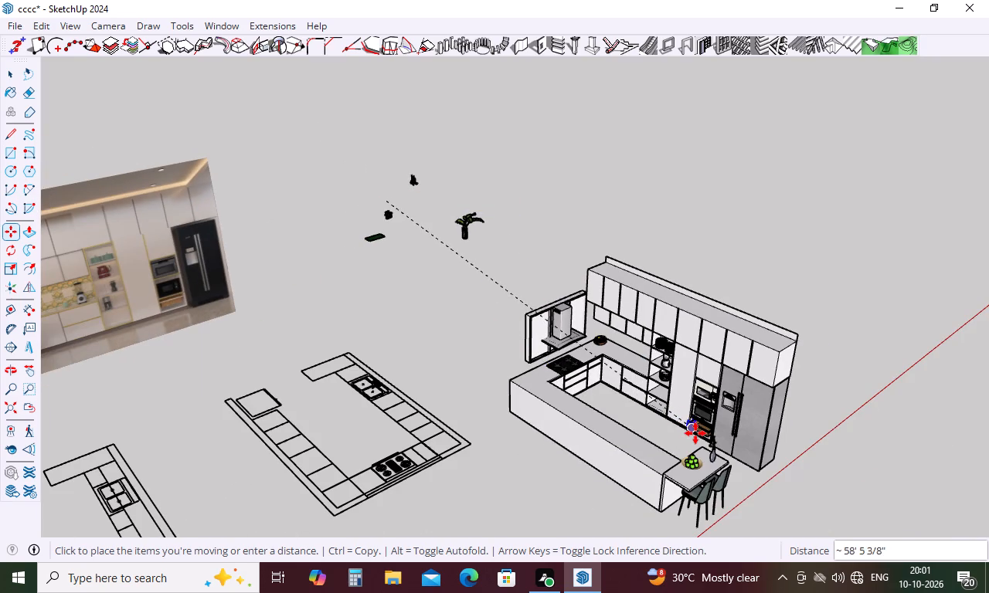
scroll(695, 433, up, 19)
scroll(644, 362, up, 13)
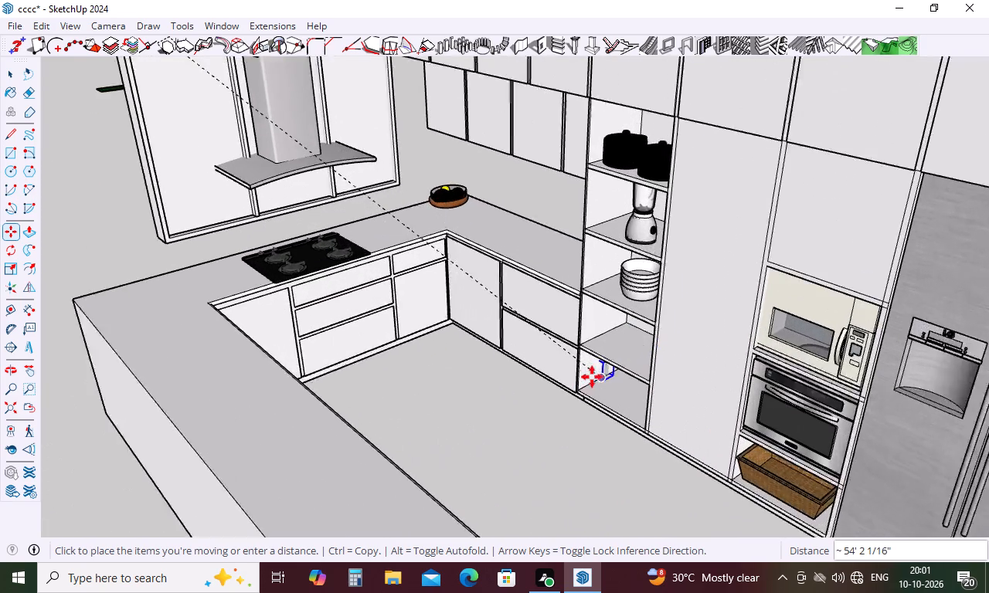
scroll(613, 346, up, 5)
click(632, 334)
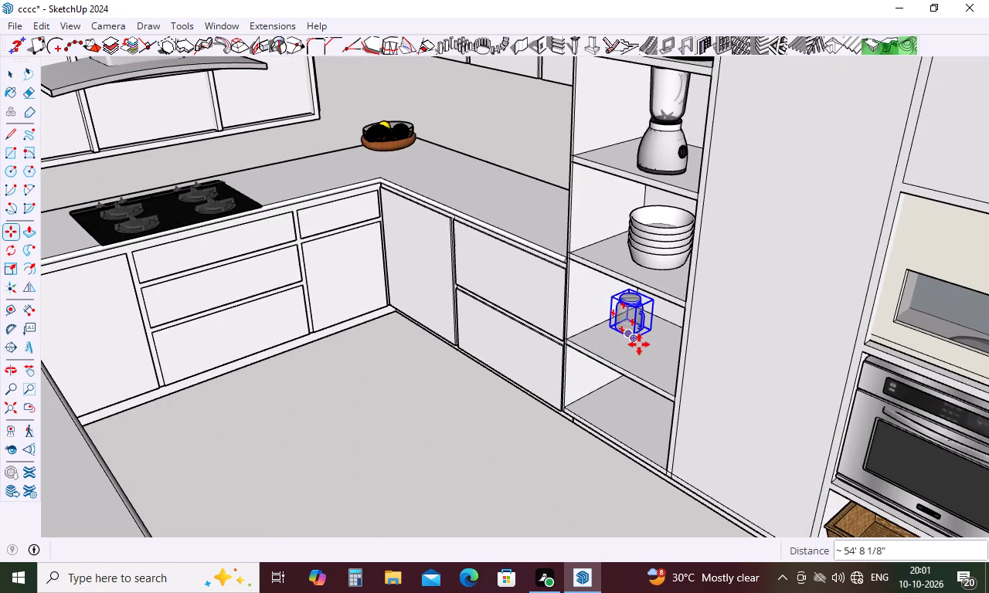
Copy the glass jar about 7" sideways along the same shelf to make a pair.
middle_drag(640, 348, 753, 323)
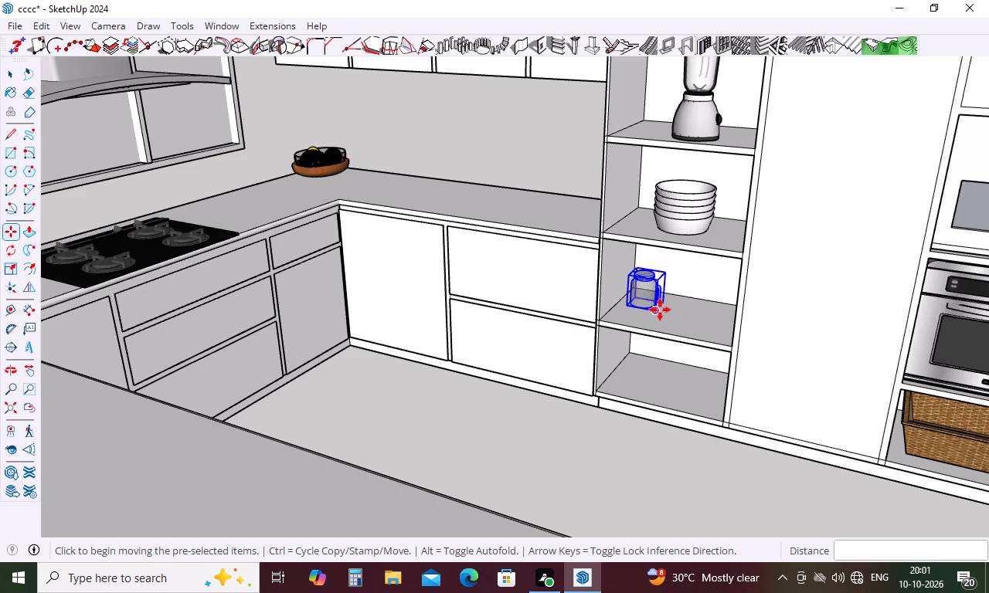
click(660, 310)
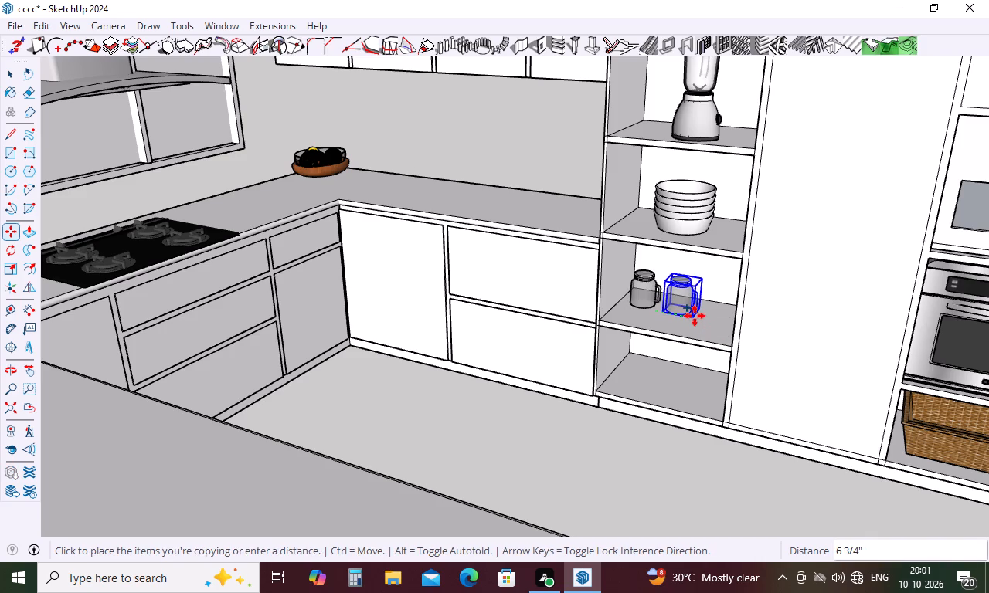
click(699, 317)
scroll(702, 334, down, 5)
key(space)
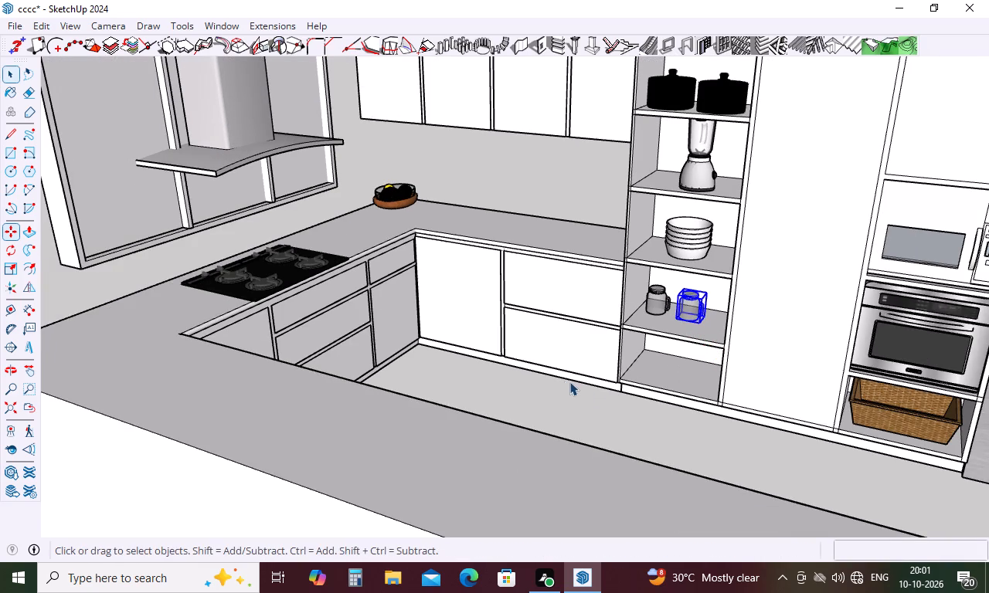
Examine the tall-unit reference photo for how the open shelves beside the ovens and fridge are finished.
click(563, 381)
scroll(562, 362, down, 18)
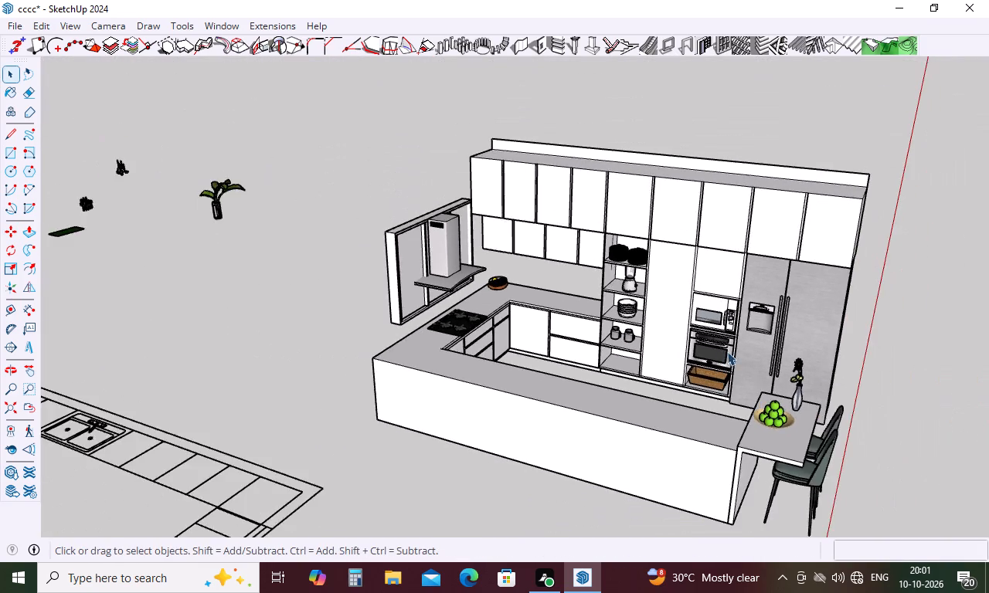
scroll(727, 351, down, 5)
middle_drag(736, 367, 717, 427)
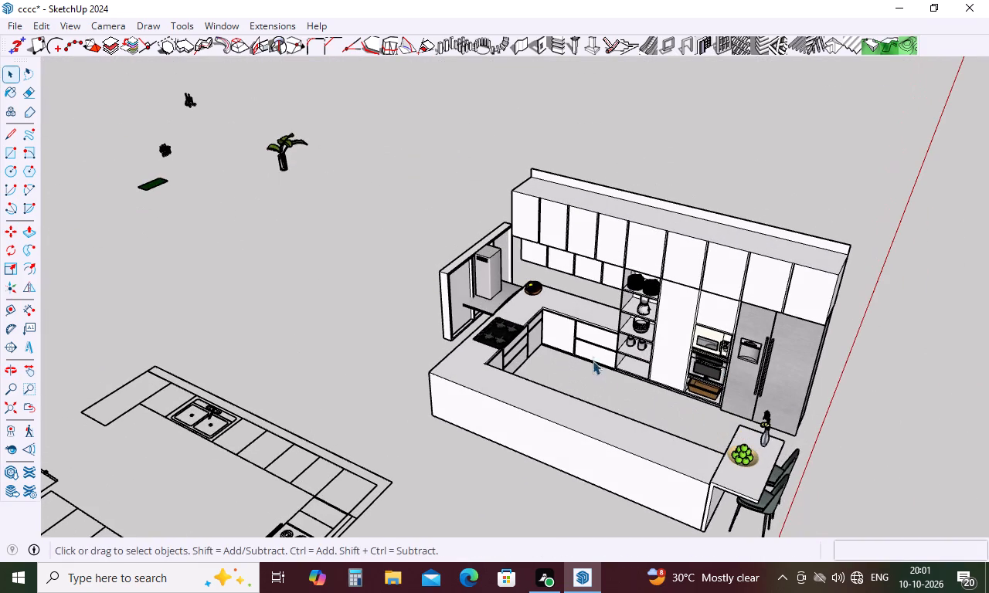
middle_drag(707, 321, 760, 288)
key(Escape)
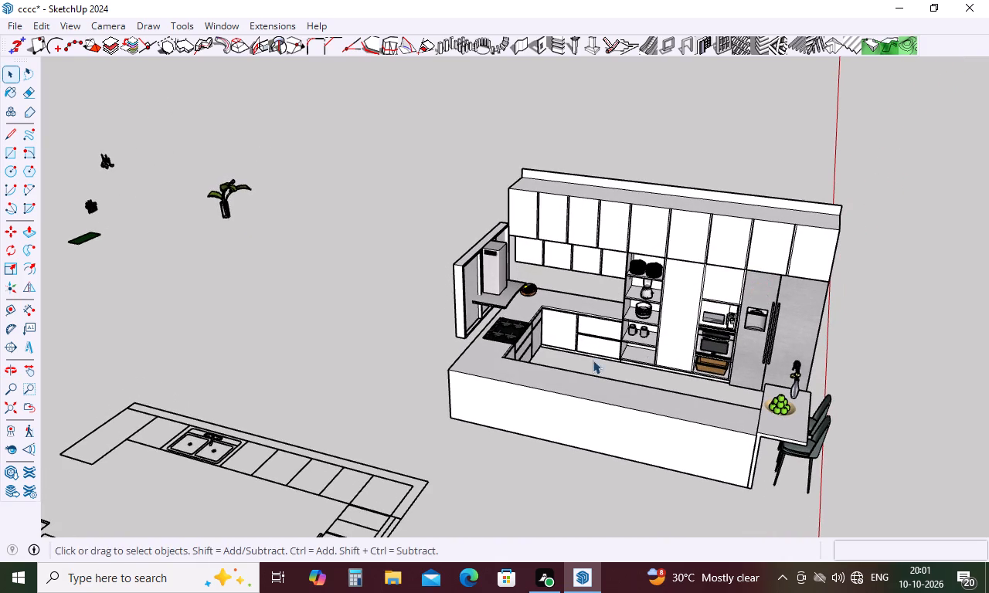
scroll(559, 337, down, 18)
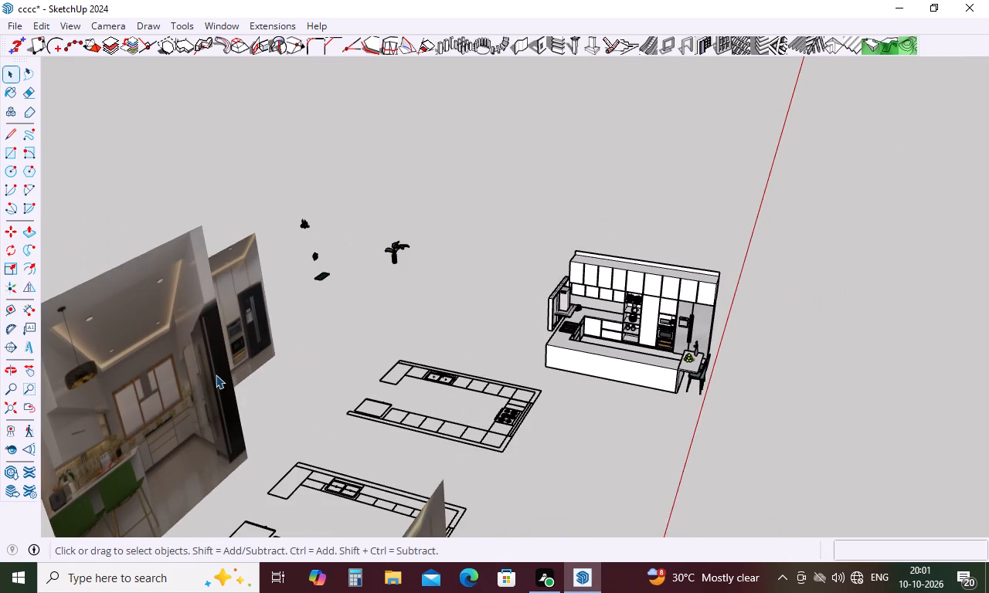
scroll(216, 374, up, 5)
middle_drag(215, 375, 223, 381)
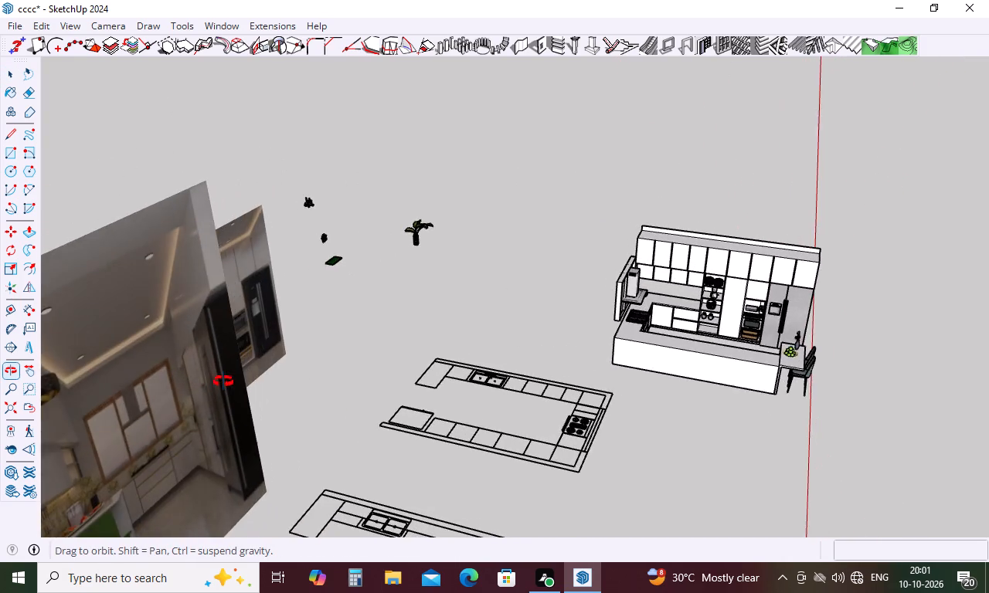
middle_drag(223, 381, 139, 382)
scroll(240, 310, up, 12)
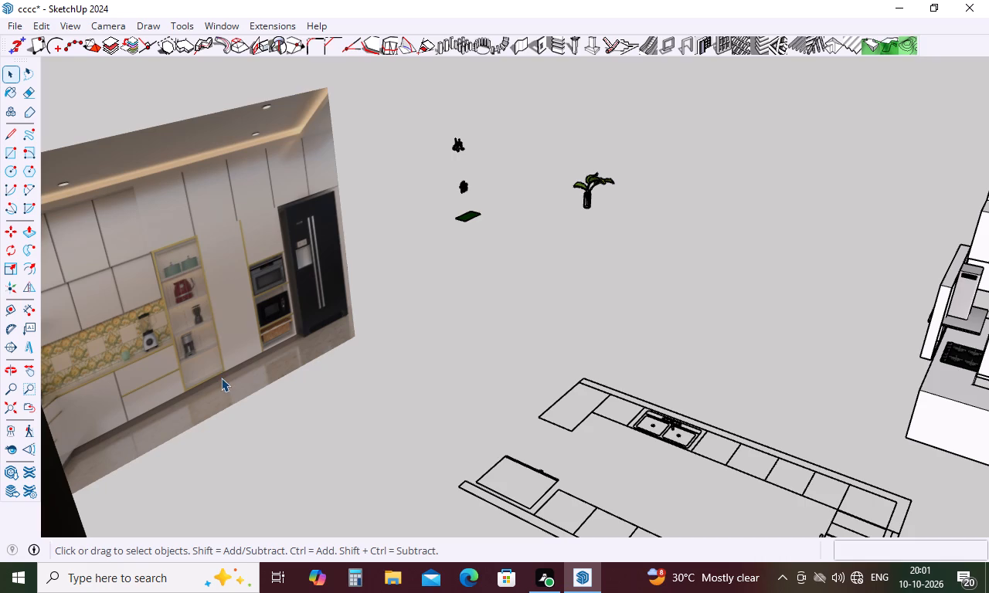
key(Escape)
scroll(157, 305, down, 8)
Draw a rectangle about 1' 11" by 6' 6" across the front of the open shelf unit, from top corner to base.
middle_drag(603, 391, 698, 395)
scroll(723, 327, up, 20)
scroll(723, 327, up, 4)
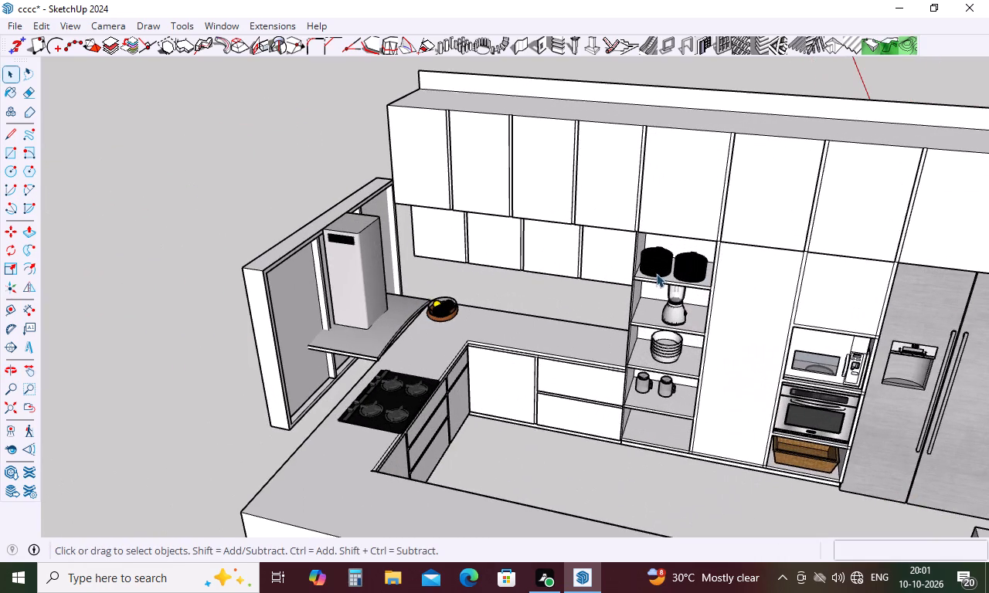
middle_drag(654, 275, 675, 221)
key(r)
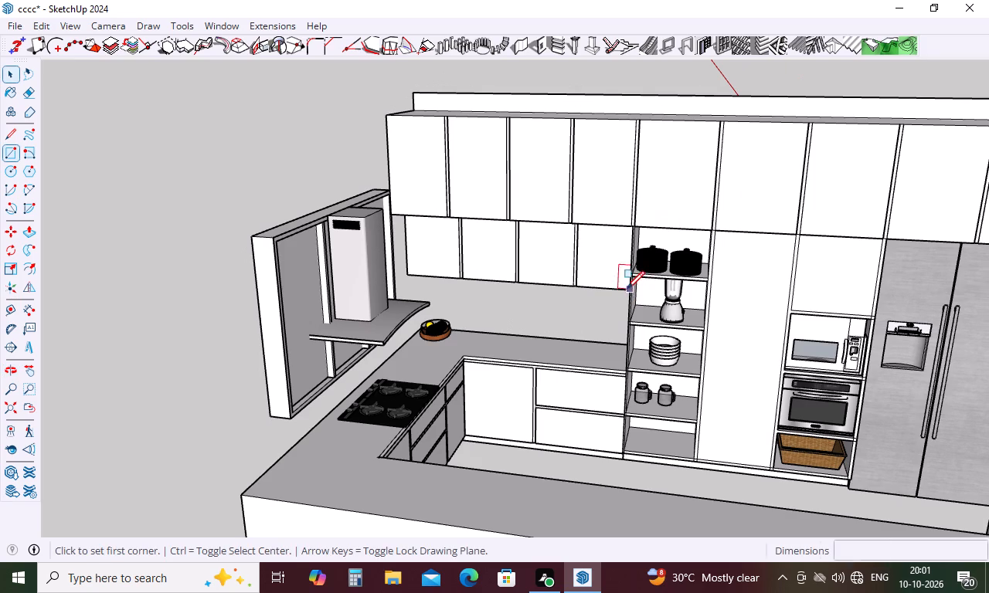
scroll(647, 263, up, 6)
middle_drag(653, 244, 655, 185)
scroll(631, 228, up, 12)
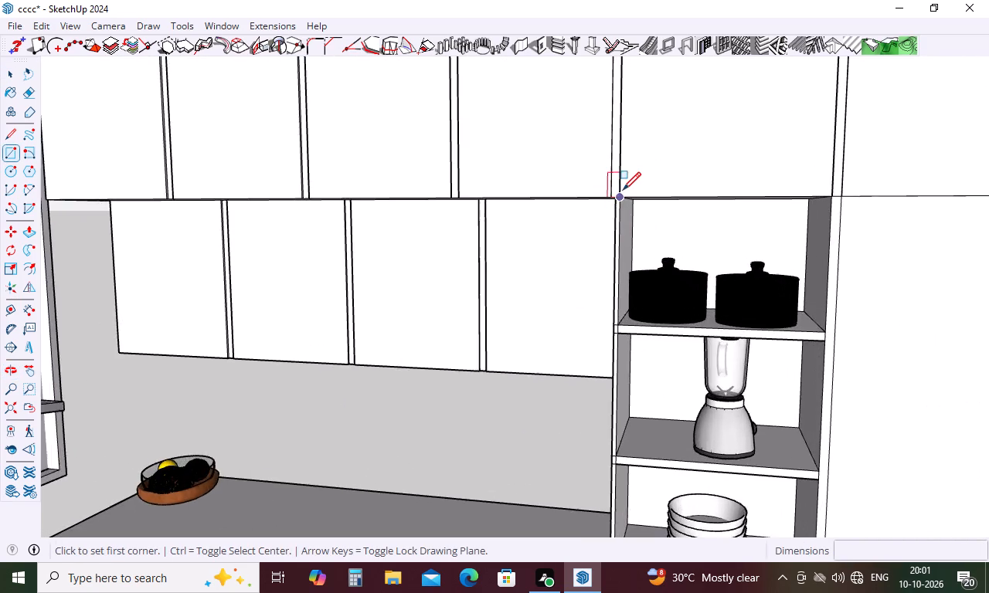
scroll(623, 190, up, 4)
click(623, 200)
scroll(635, 185, down, 12)
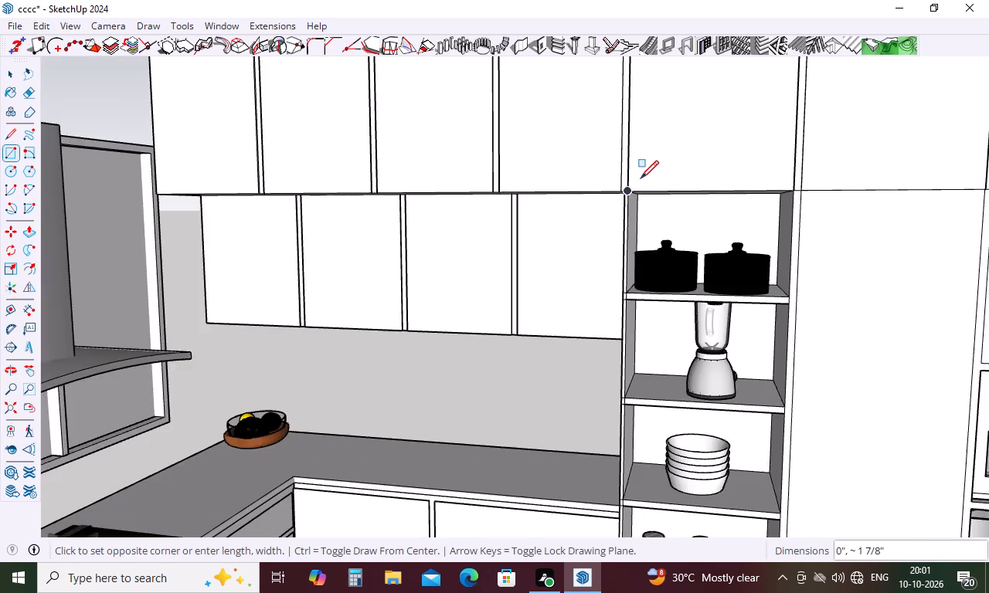
scroll(641, 178, down, 4)
scroll(729, 393, down, 19)
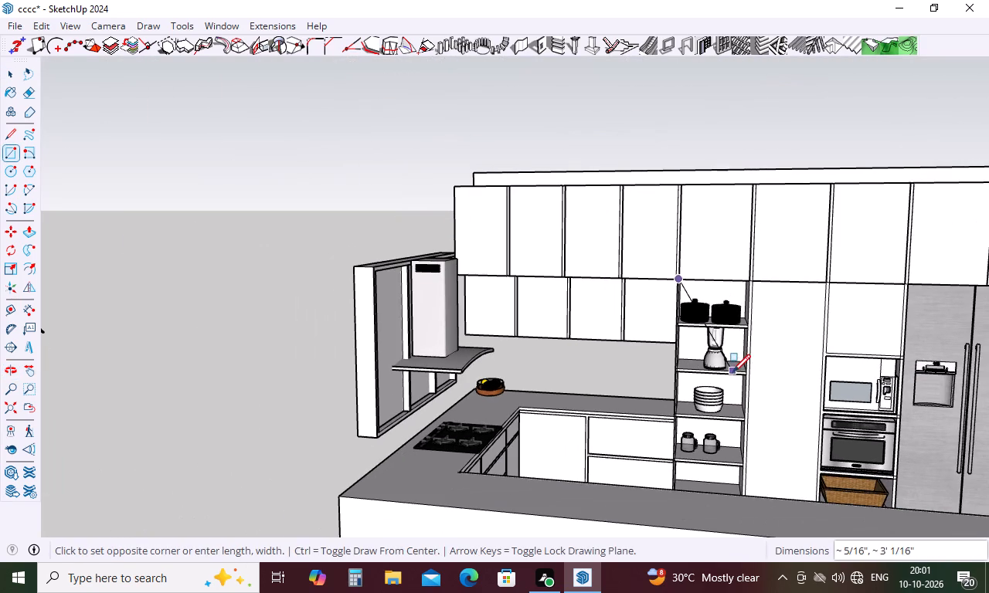
scroll(739, 506, up, 19)
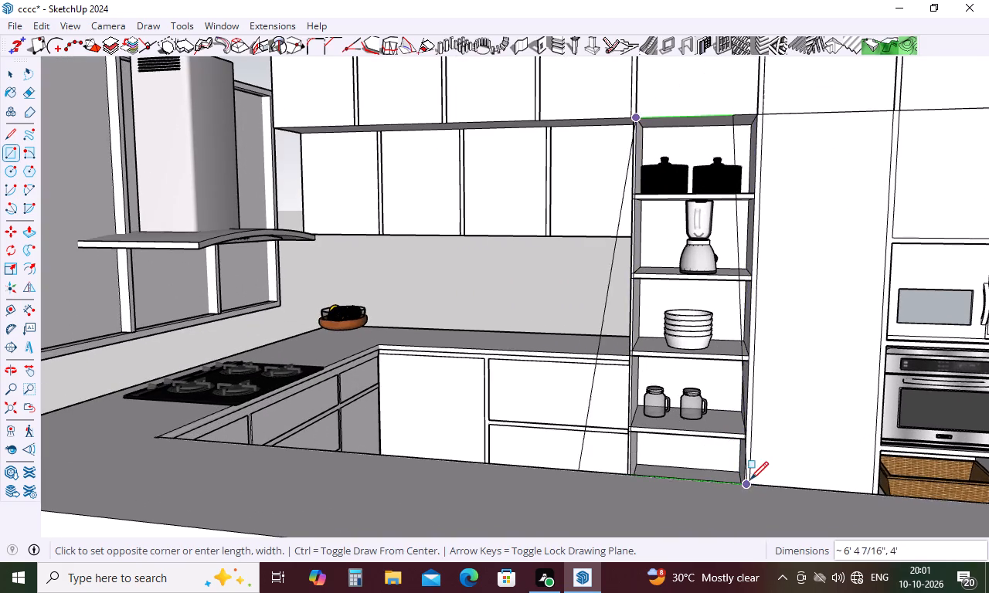
scroll(749, 482, up, 18)
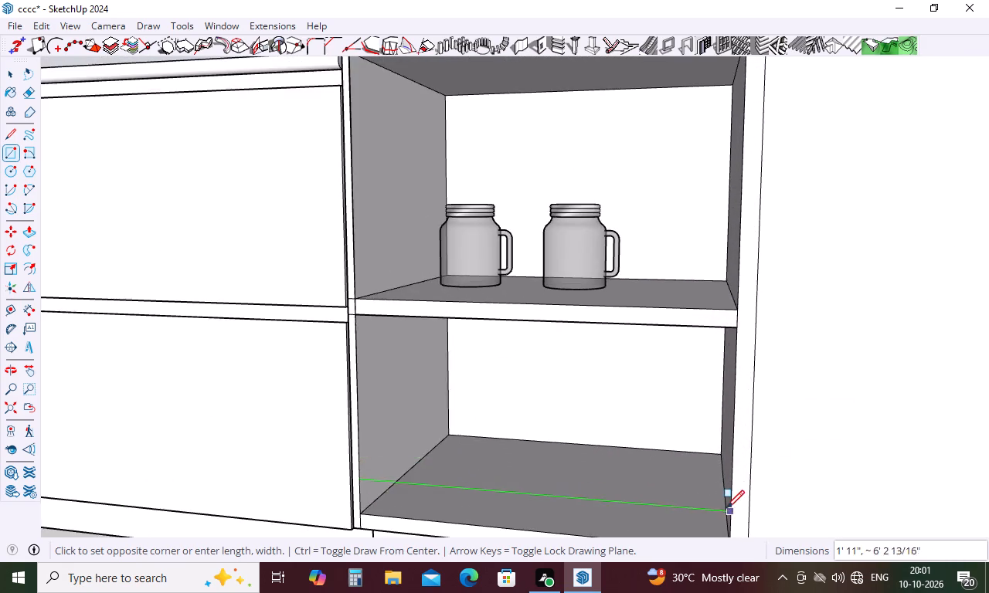
scroll(726, 462, down, 7)
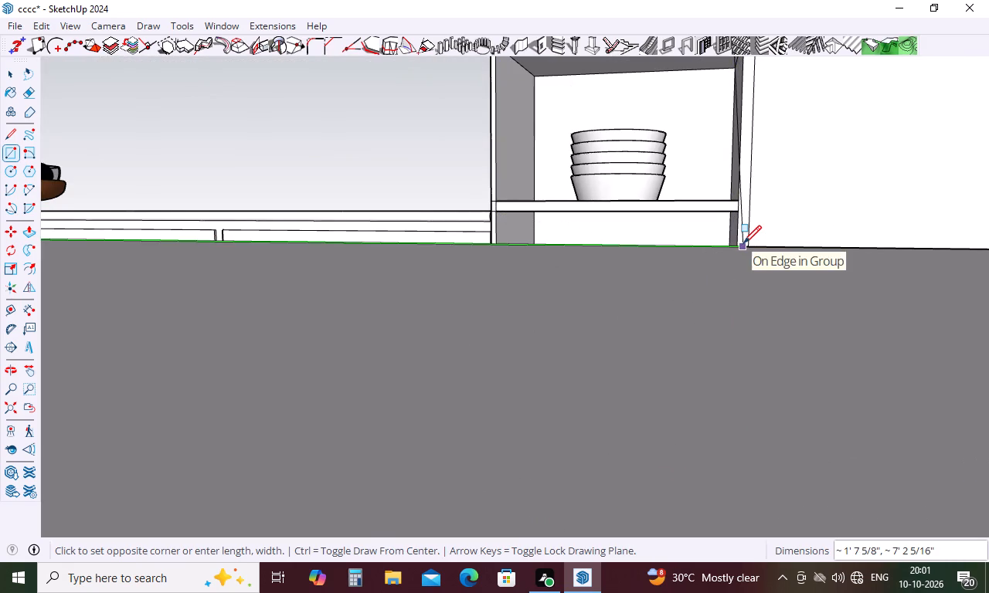
scroll(743, 243, up, 6)
scroll(742, 243, down, 12)
middle_drag(719, 305, 725, 281)
scroll(725, 281, up, 7)
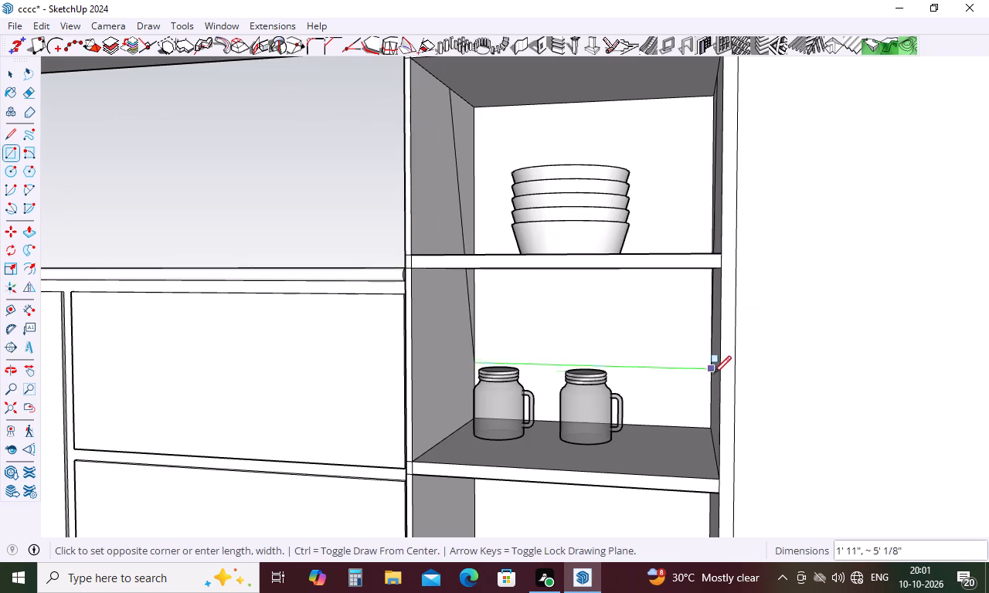
scroll(713, 377, down, 6)
scroll(707, 422, up, 4)
middle_drag(705, 428, 696, 465)
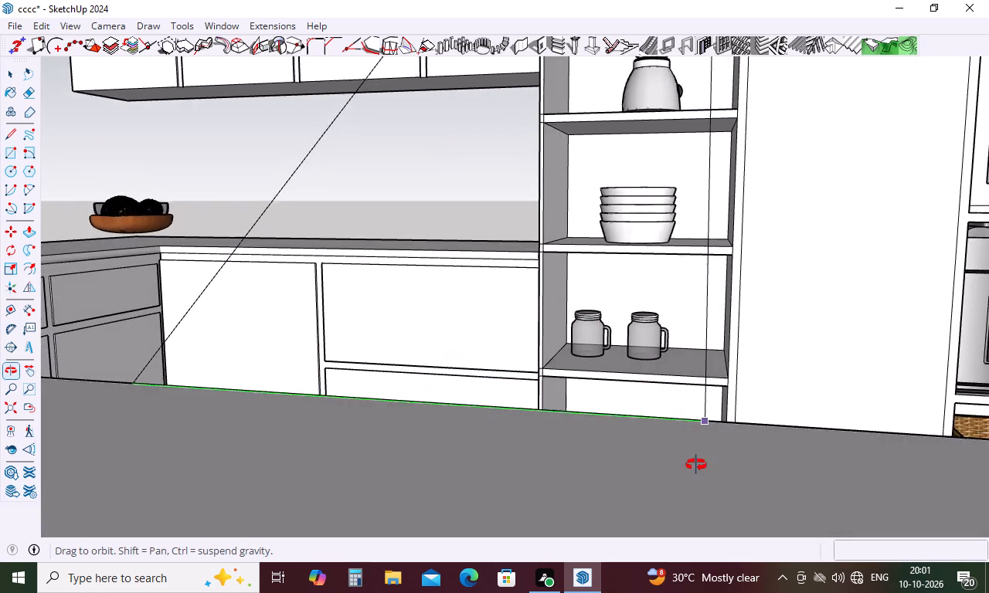
middle_drag(696, 465, 686, 522)
scroll(731, 365, up, 6)
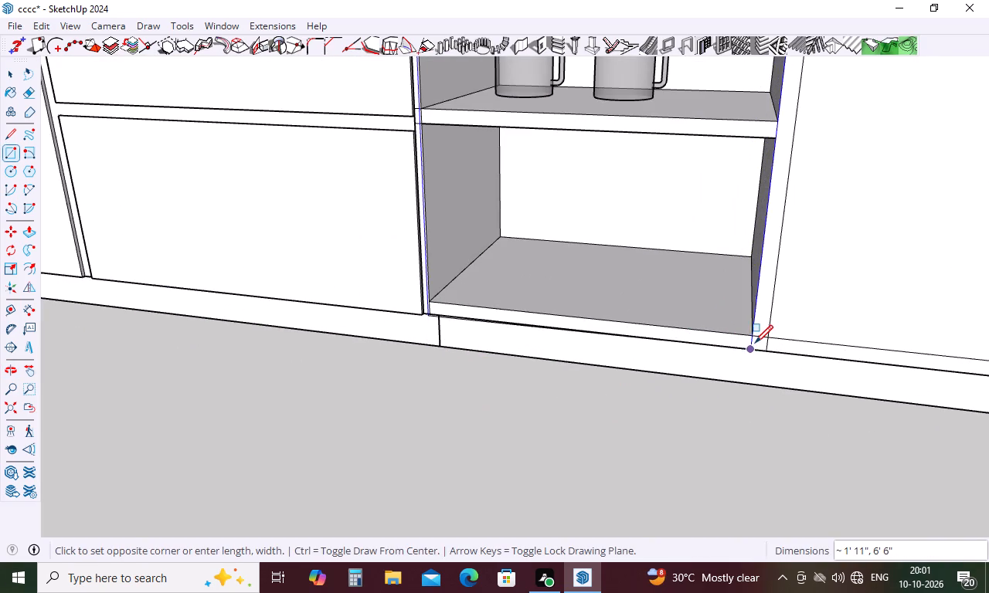
click(756, 341)
scroll(688, 434, down, 6)
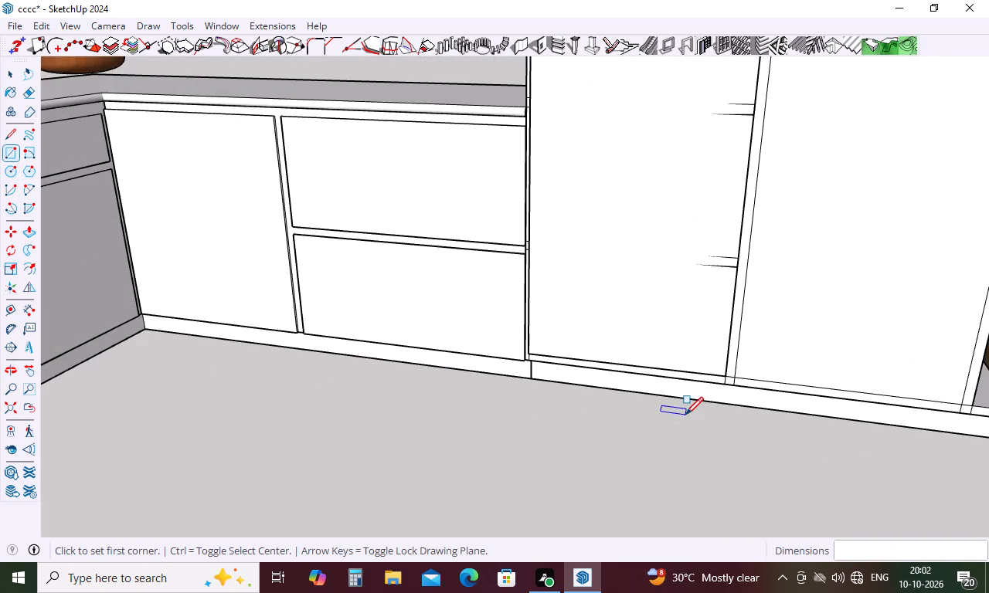
key(space)
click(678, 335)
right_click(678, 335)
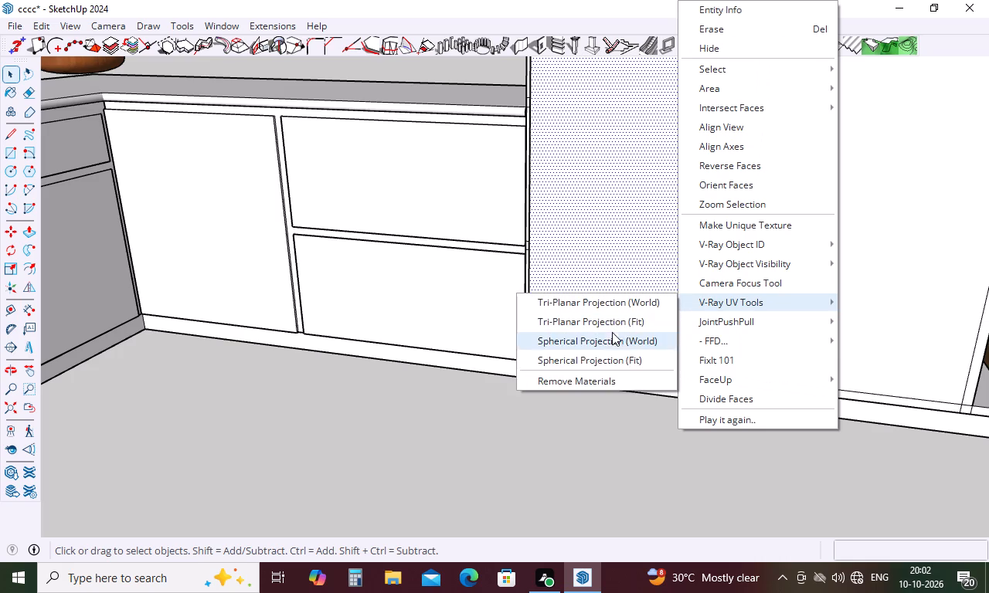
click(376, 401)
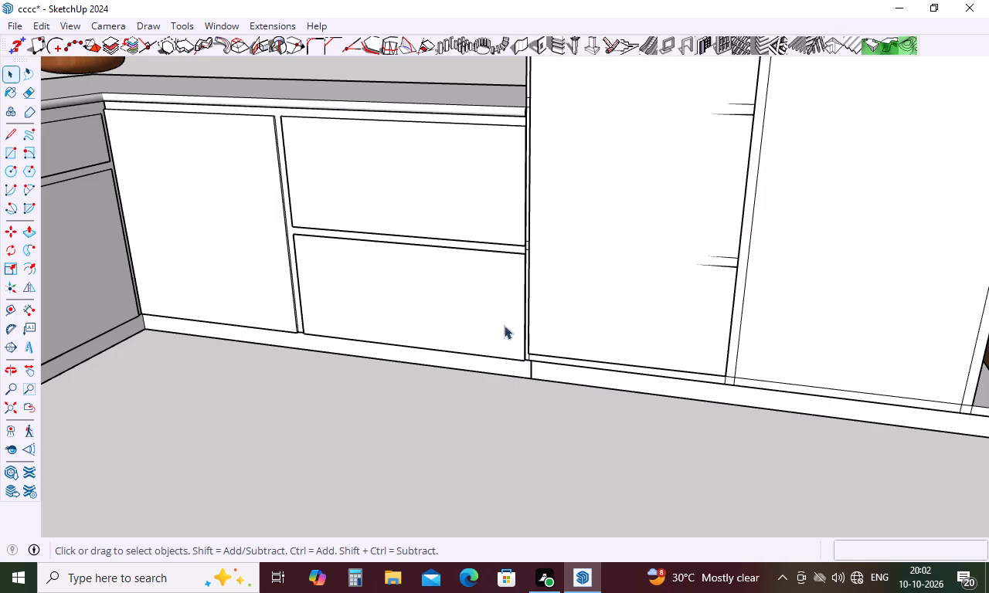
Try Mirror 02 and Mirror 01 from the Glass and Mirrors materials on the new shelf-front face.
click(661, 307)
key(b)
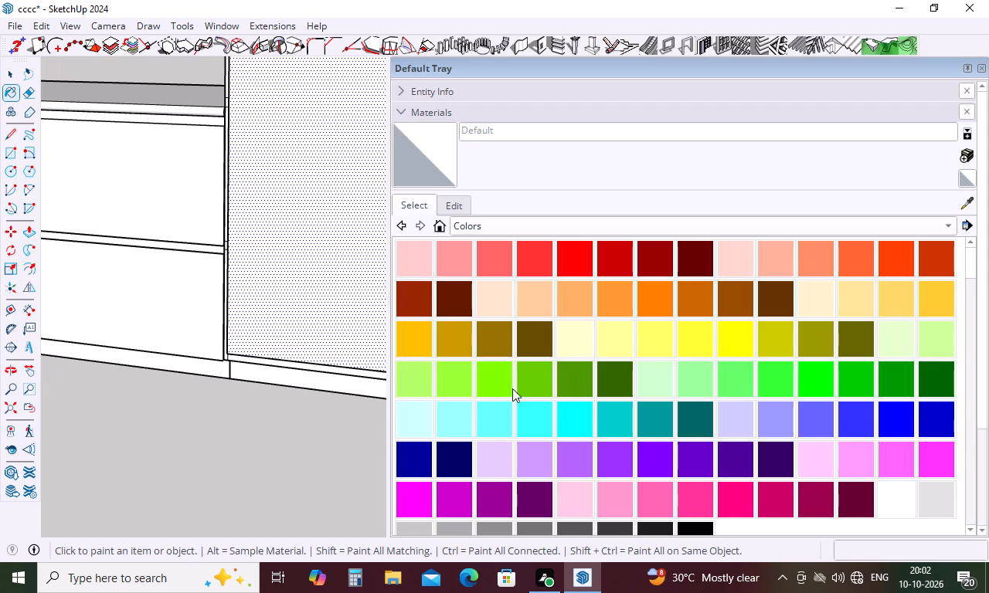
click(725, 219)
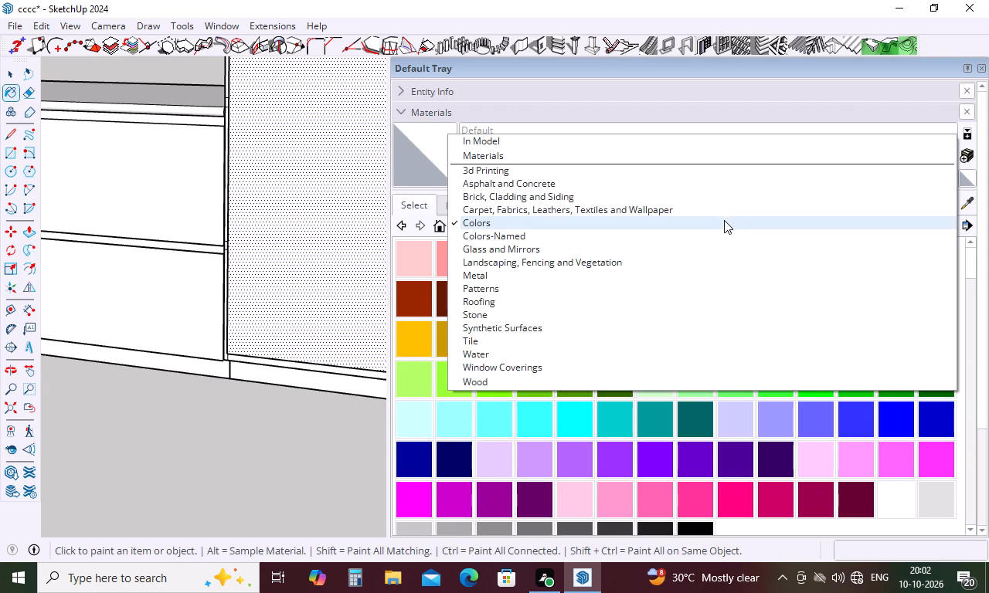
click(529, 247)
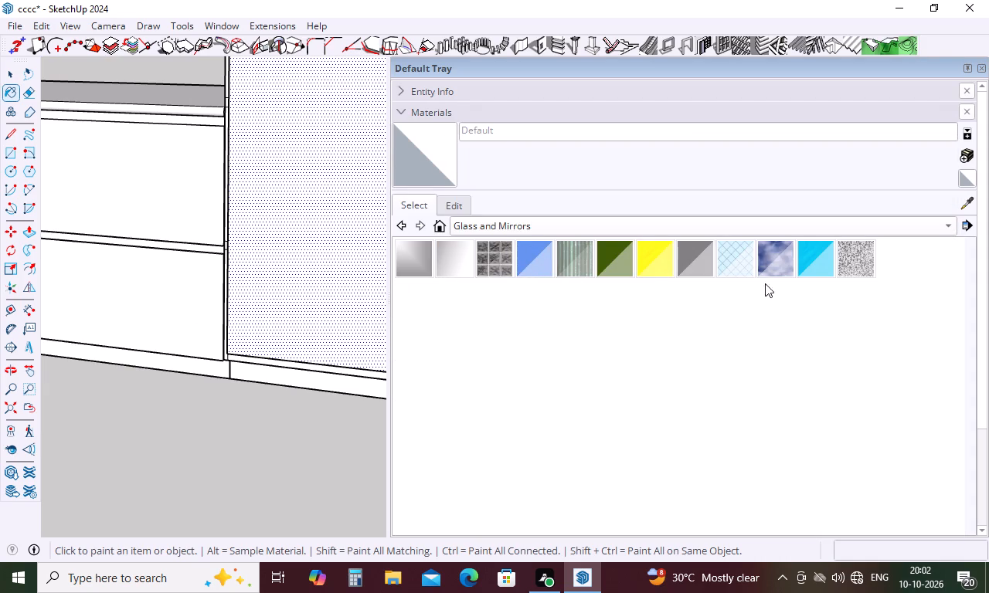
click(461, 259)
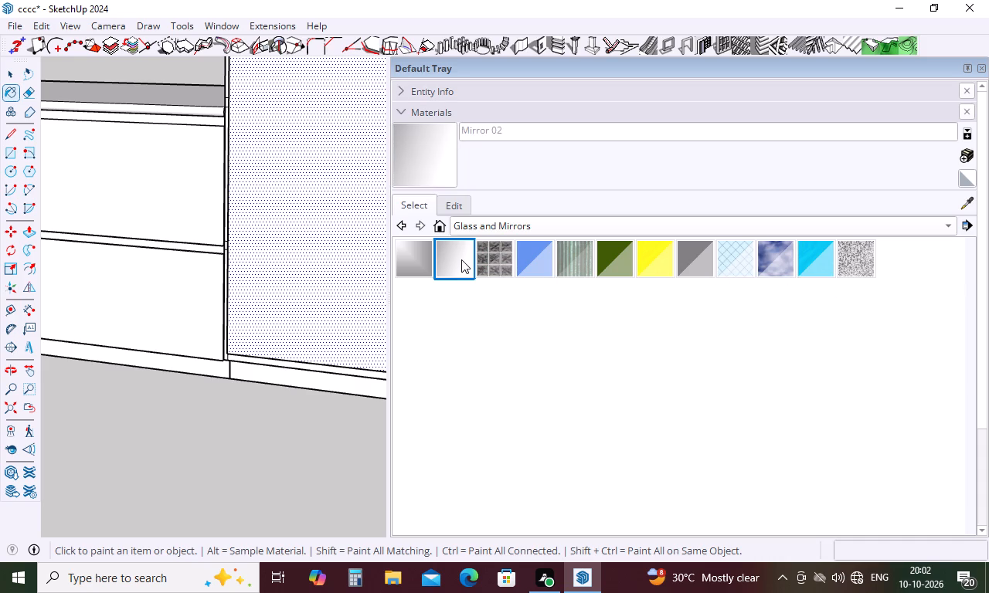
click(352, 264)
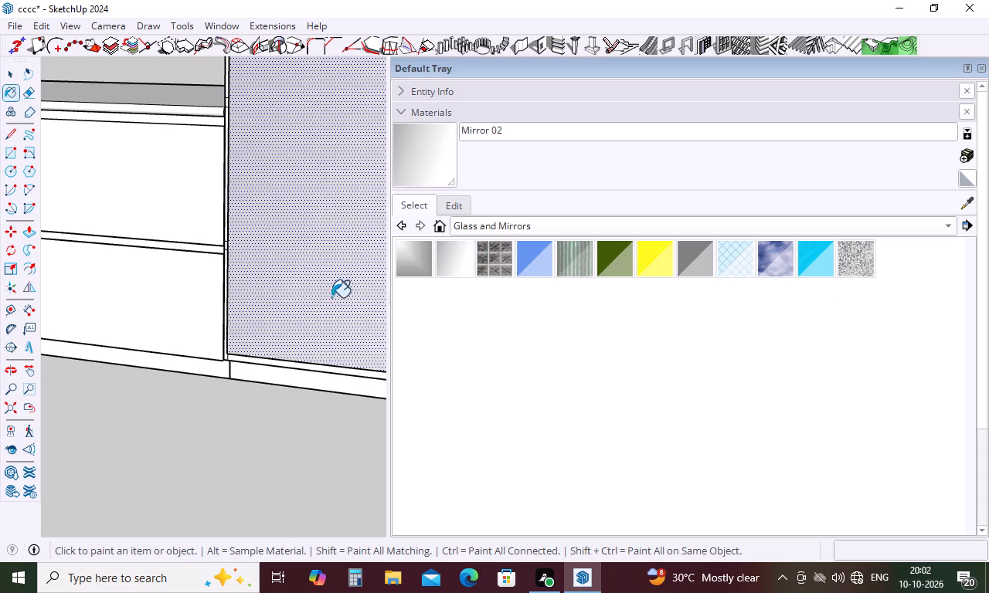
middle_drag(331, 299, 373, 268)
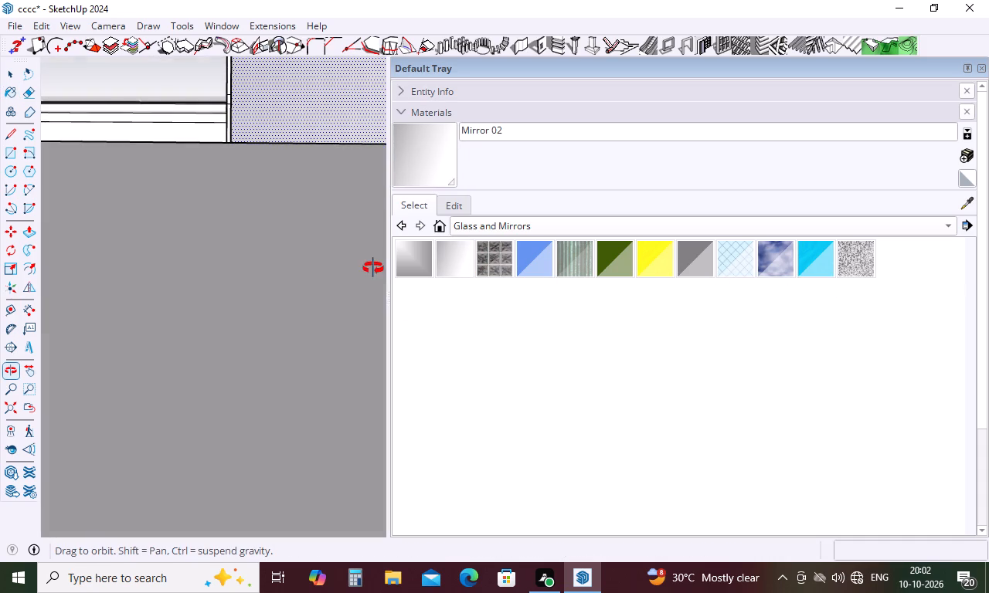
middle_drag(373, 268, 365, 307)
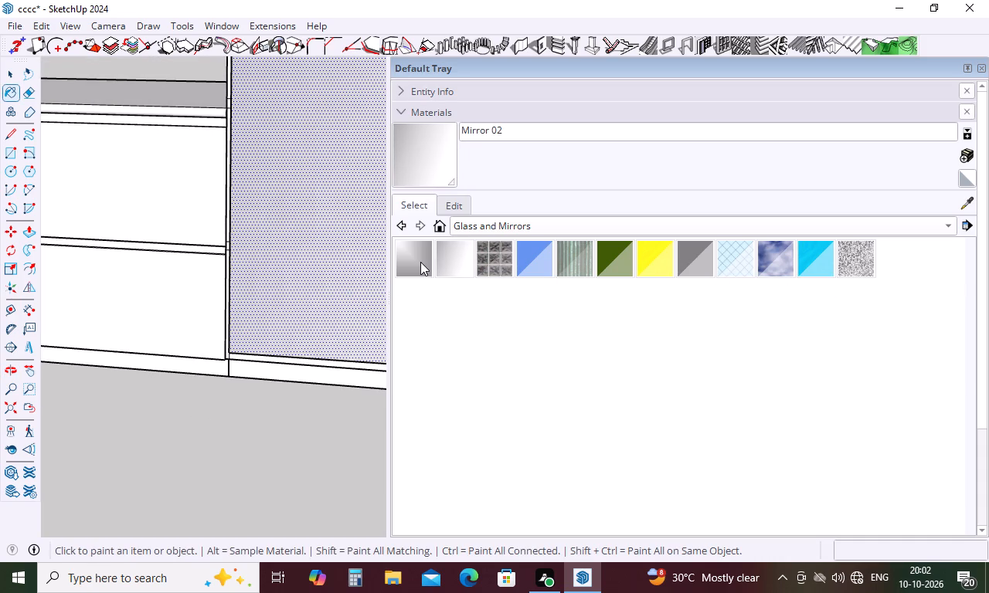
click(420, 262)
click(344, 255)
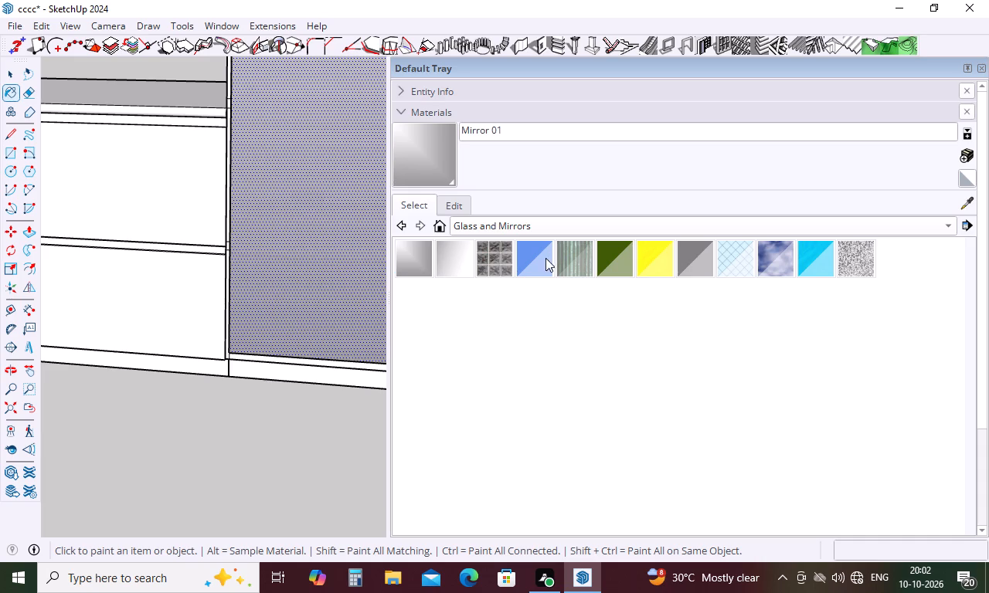
Paint the shelf-front face with Translucent Glass Blue from the Glass and Mirrors materials.
click(539, 264)
click(351, 252)
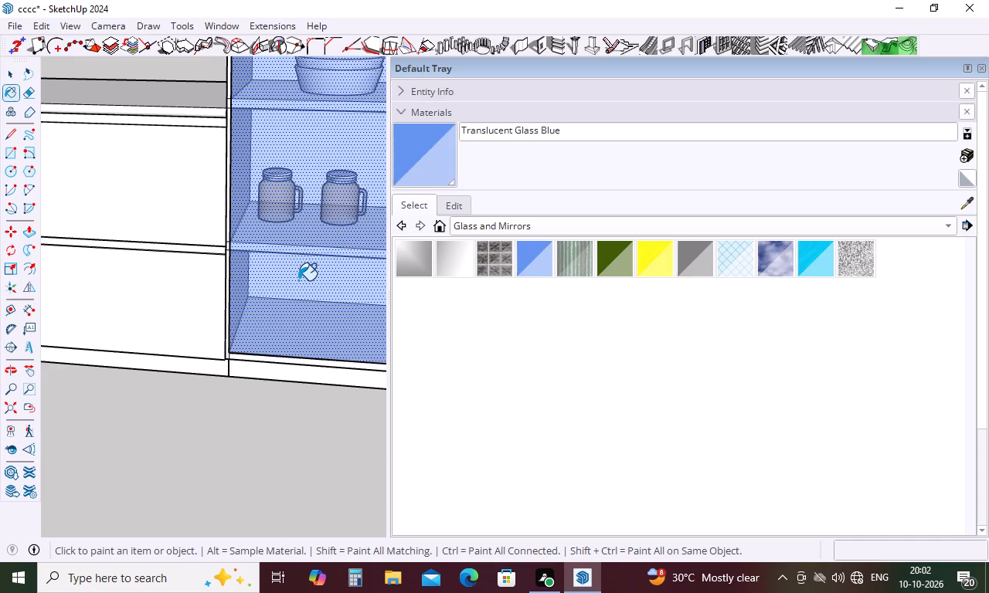
scroll(298, 280, down, 8)
key(space)
click(287, 349)
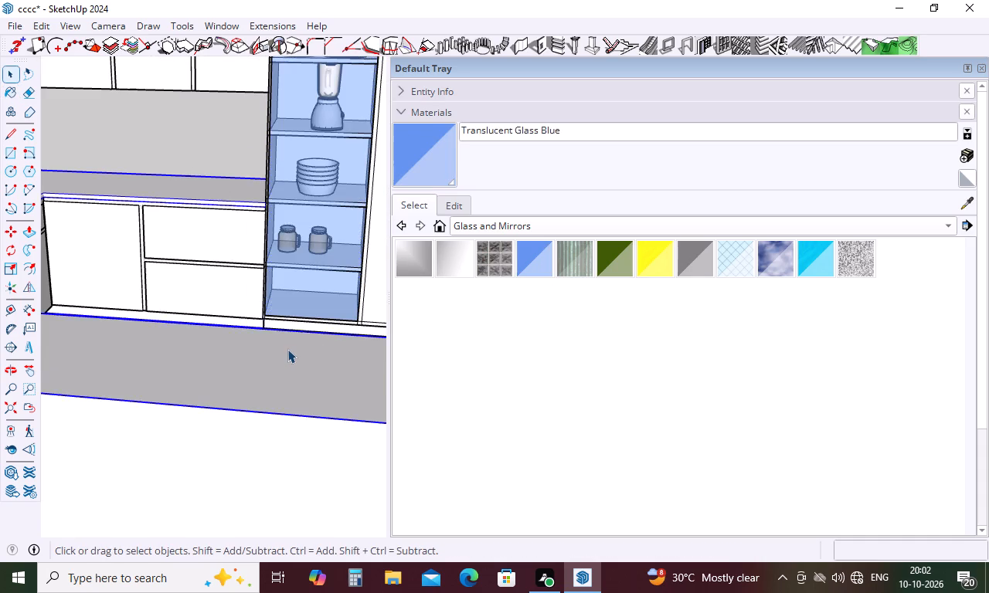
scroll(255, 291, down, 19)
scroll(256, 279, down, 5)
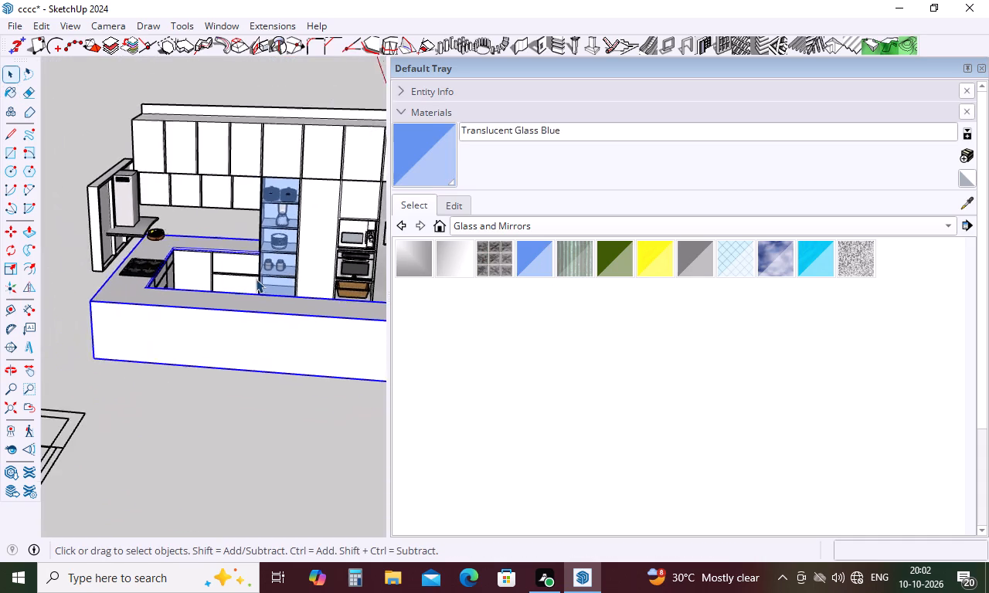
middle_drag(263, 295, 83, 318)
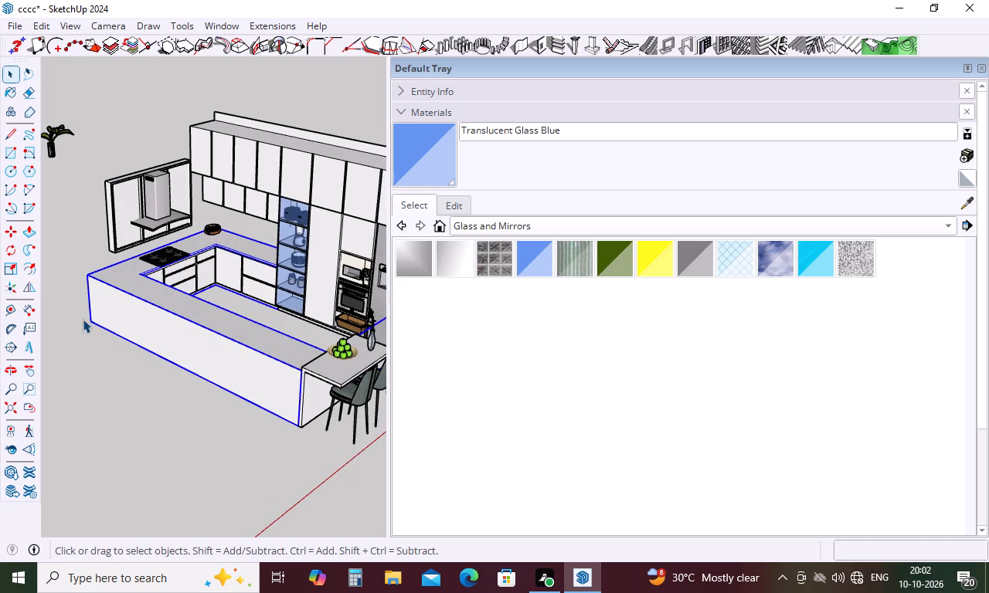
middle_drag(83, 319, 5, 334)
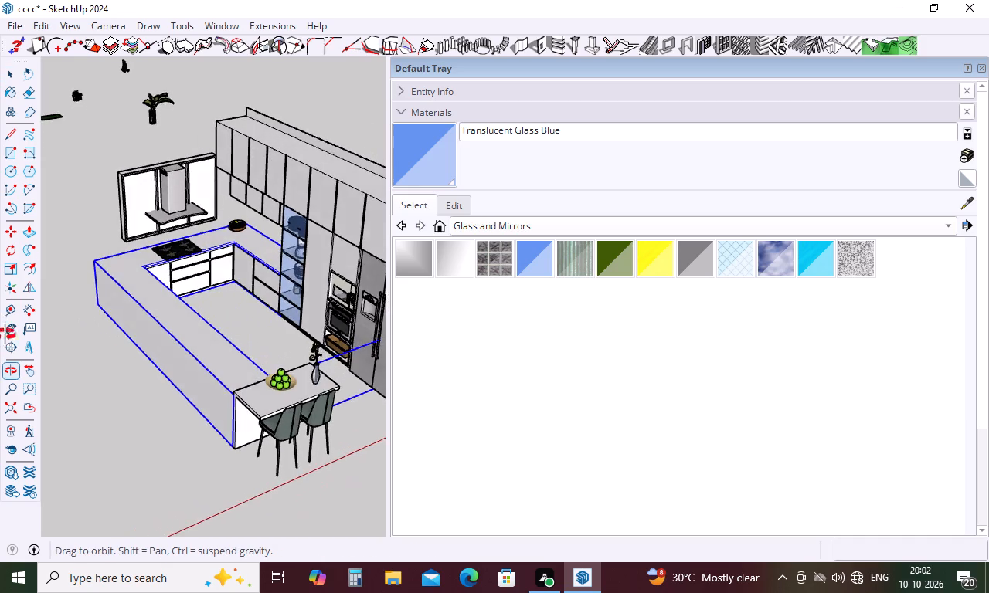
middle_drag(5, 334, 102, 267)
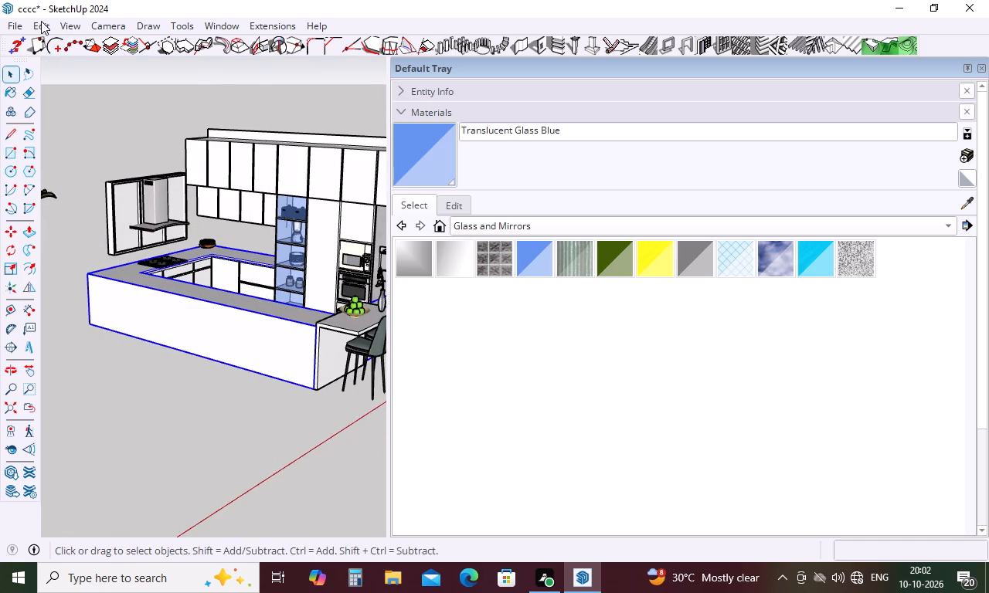
Unhide all hidden objects in the model.
click(39, 21)
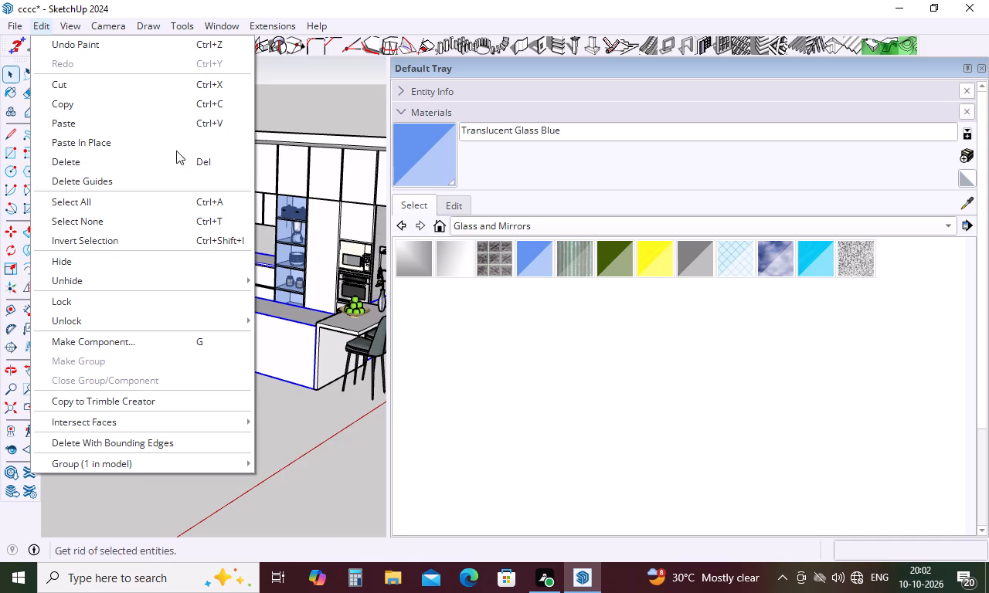
click(174, 282)
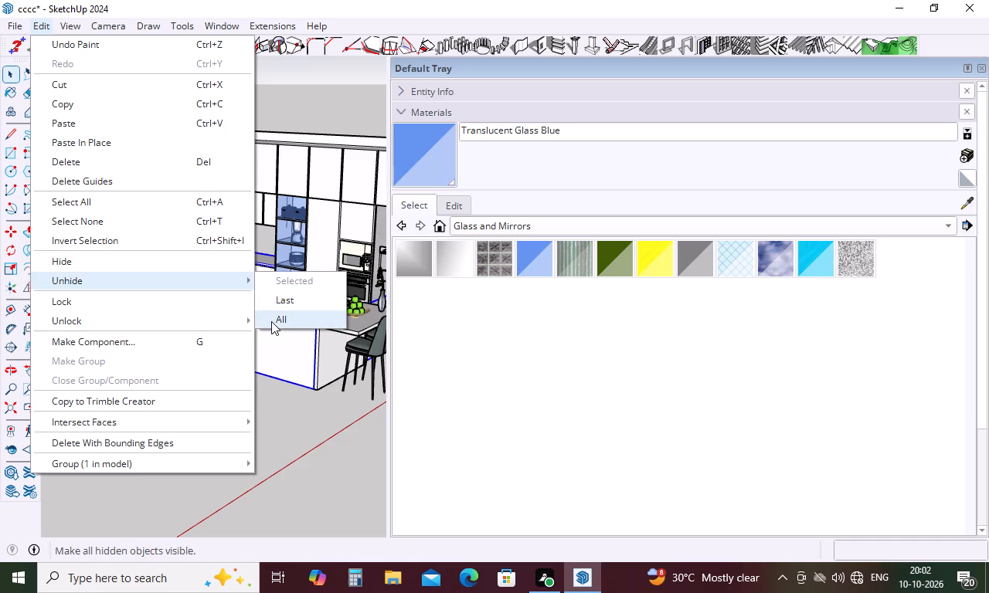
click(271, 321)
Move the hanging kitchen utensil set from outside the room about 65' 4" to the backsplash above the counter, behind the flower vase.
scroll(233, 364, down, 4)
middle_drag(234, 348, 16, 383)
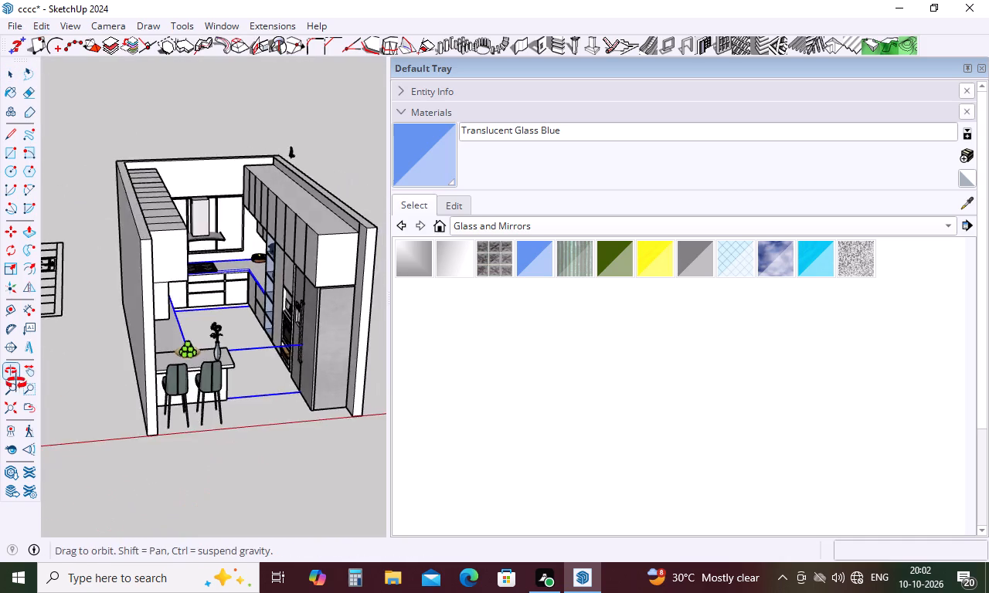
middle_drag(16, 383, 0, 402)
middle_drag(242, 361, 176, 380)
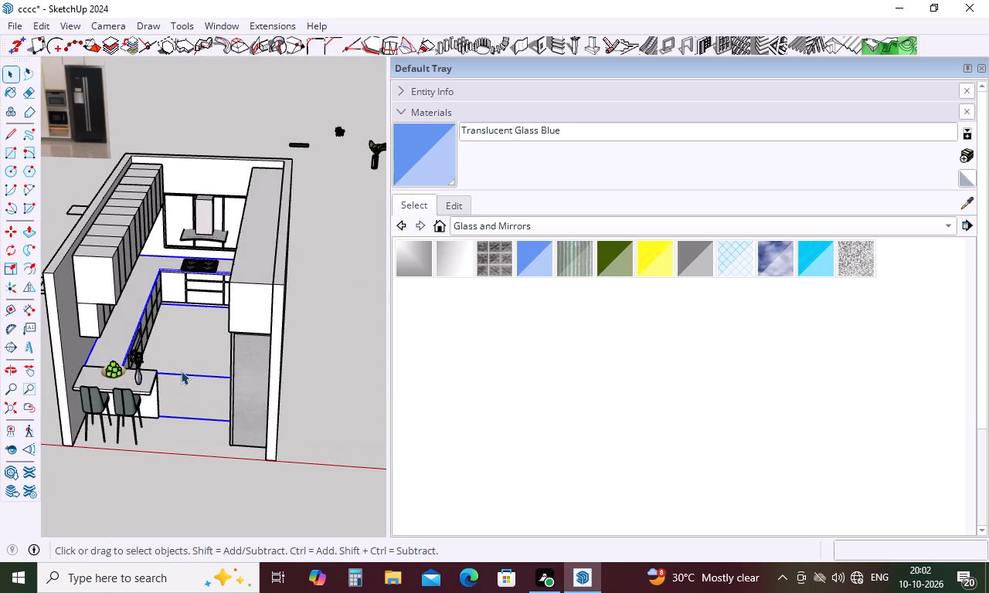
scroll(229, 360, down, 2)
middle_drag(292, 336, 255, 357)
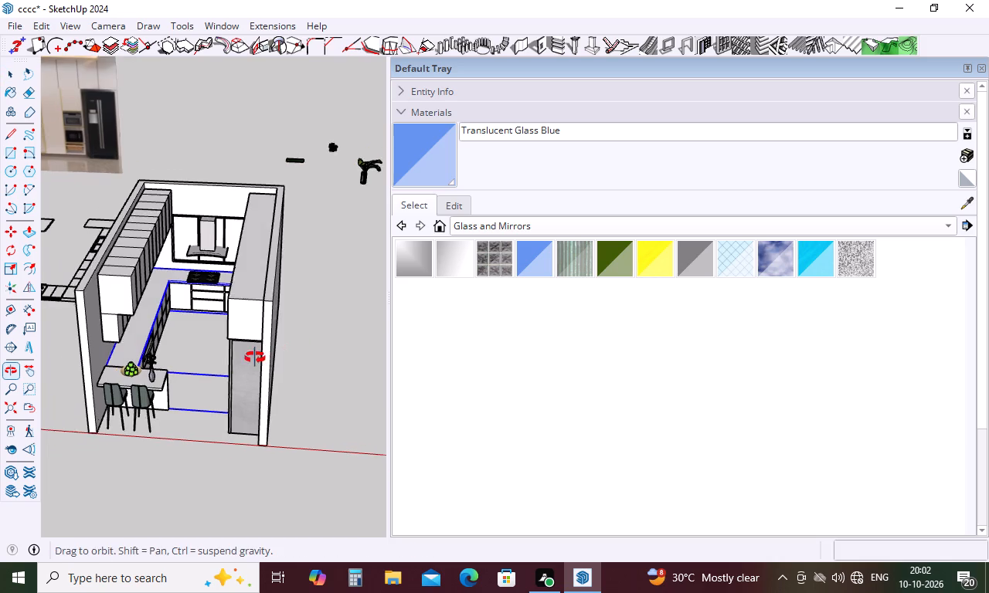
middle_drag(255, 357, 216, 326)
scroll(236, 303, down, 11)
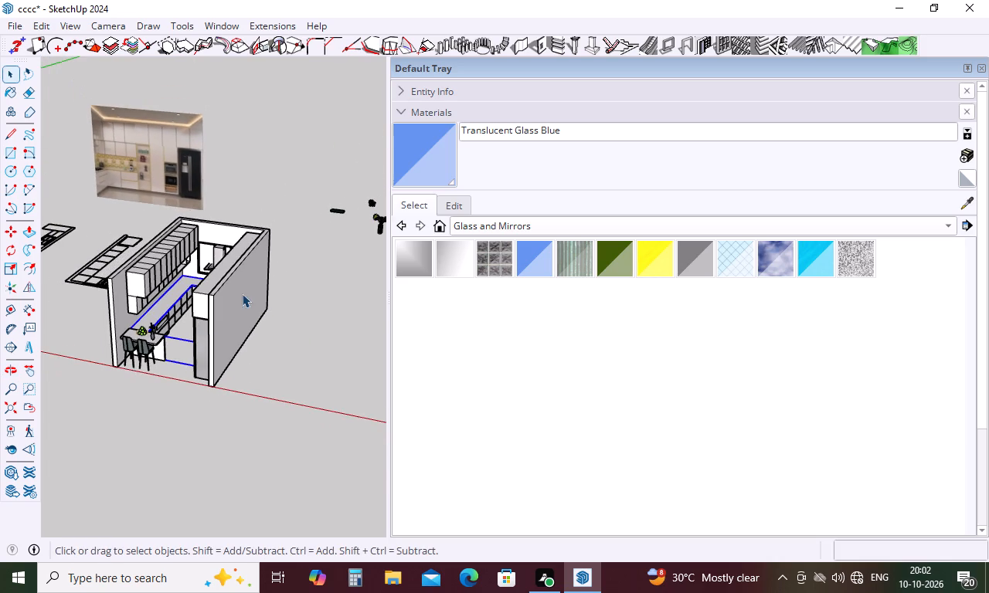
scroll(242, 293, down, 2)
scroll(330, 206, up, 11)
middle_drag(300, 266, 356, 290)
scroll(295, 309, down, 10)
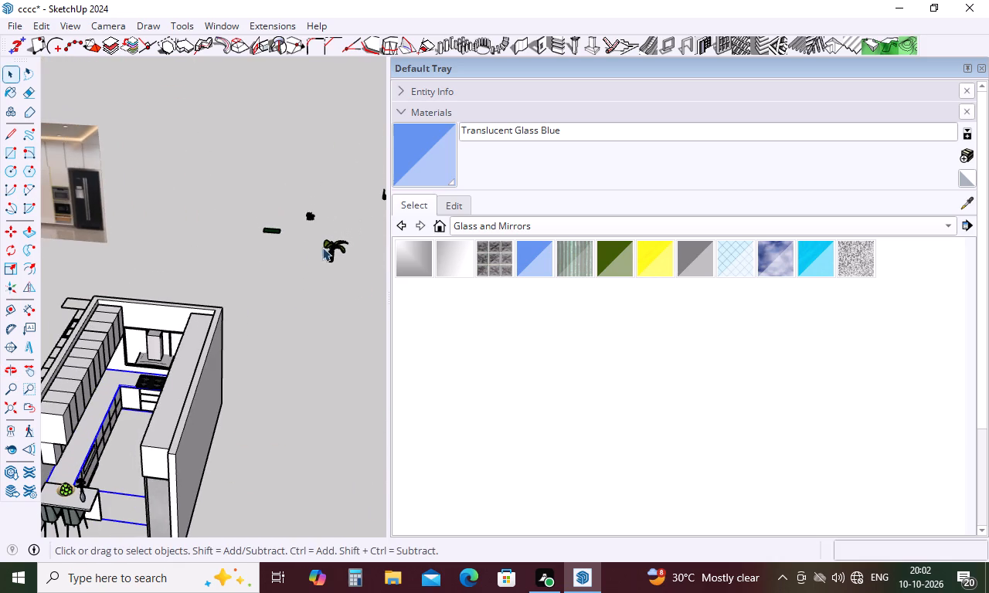
scroll(304, 225, down, 11)
scroll(350, 188, up, 12)
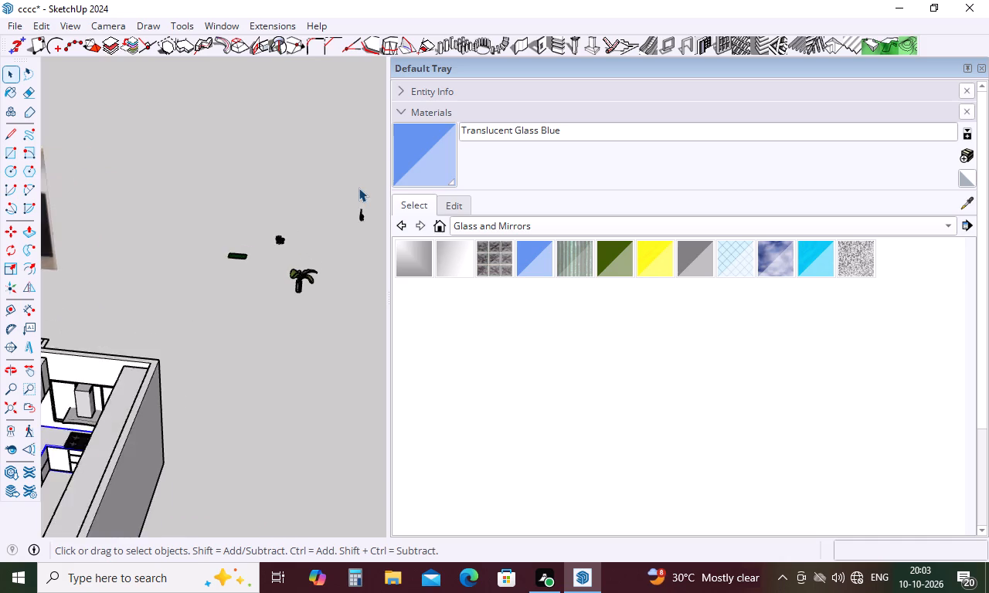
scroll(359, 204, up, 16)
scroll(375, 202, up, 13)
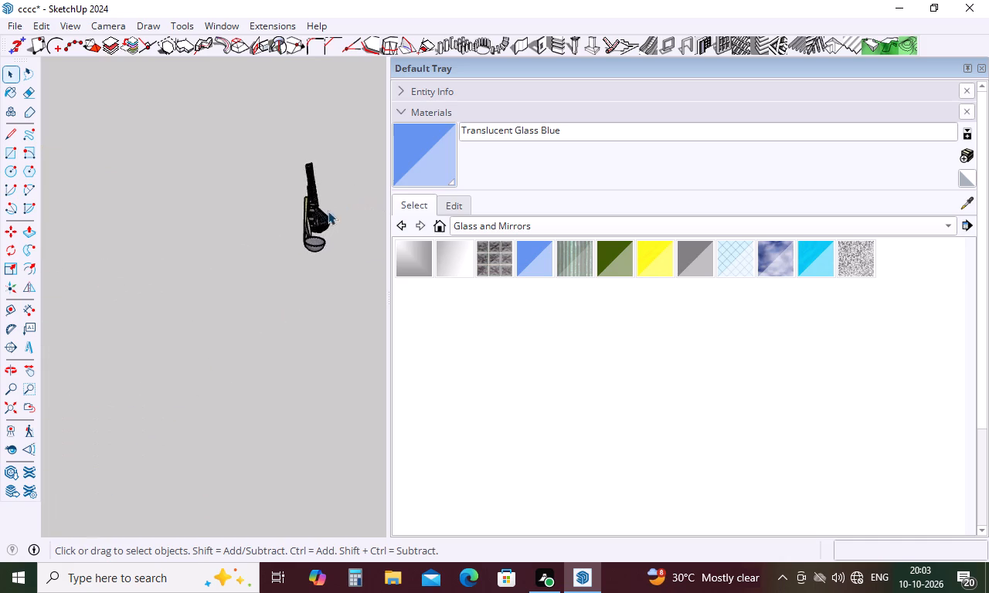
scroll(297, 221, up, 10)
middle_drag(322, 204, 181, 218)
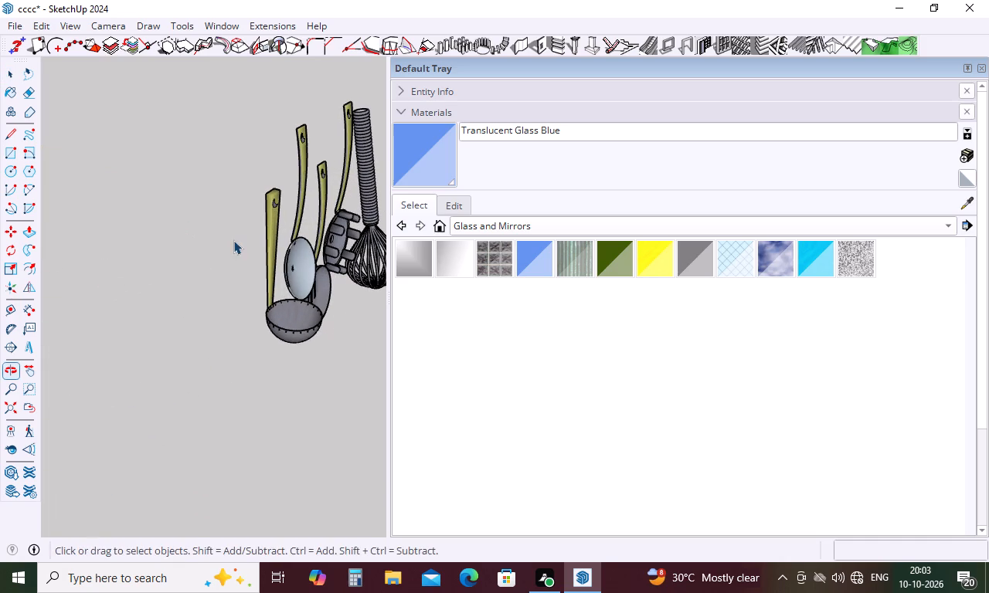
key(m)
click(273, 203)
key(space)
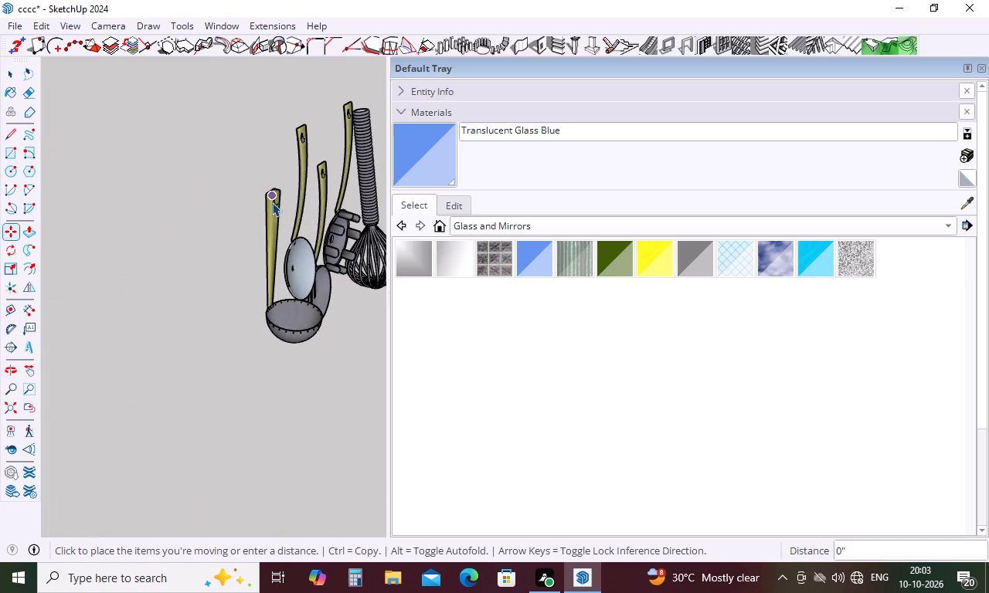
click(268, 233)
key(m)
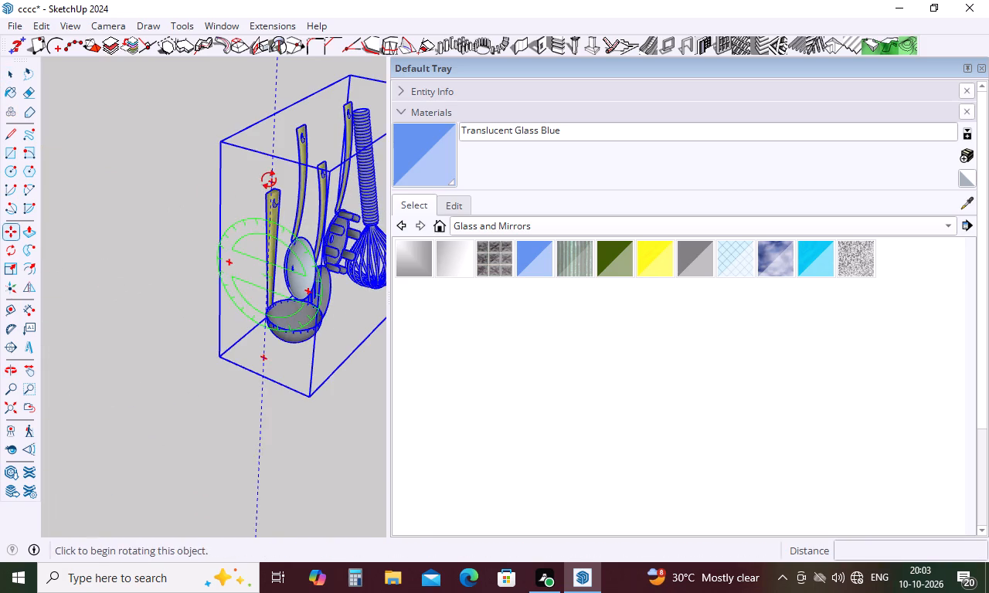
click(223, 144)
scroll(301, 134, down, 9)
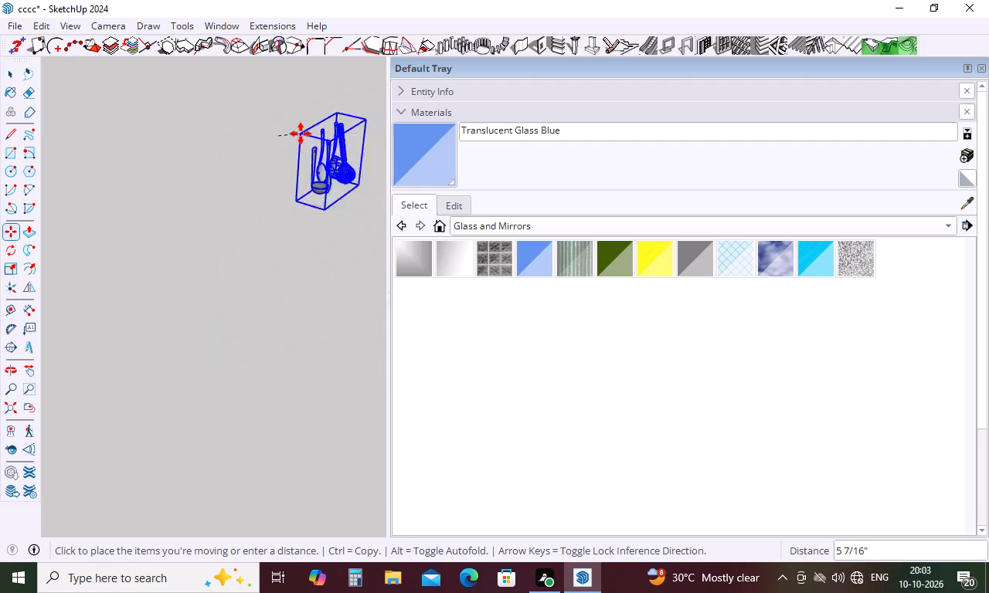
scroll(301, 134, down, 20)
scroll(301, 134, down, 19)
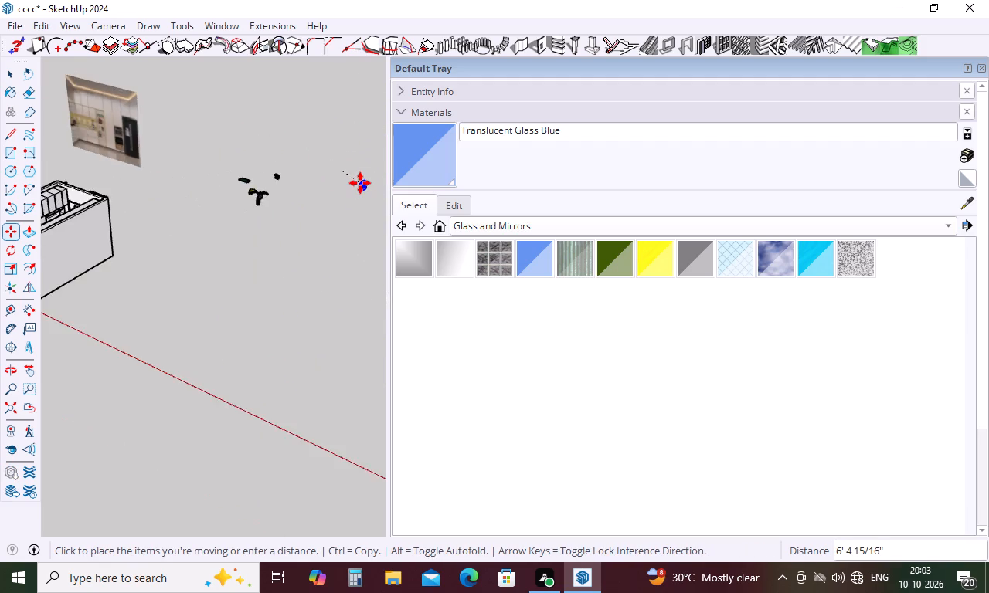
scroll(360, 183, down, 10)
scroll(148, 232, up, 17)
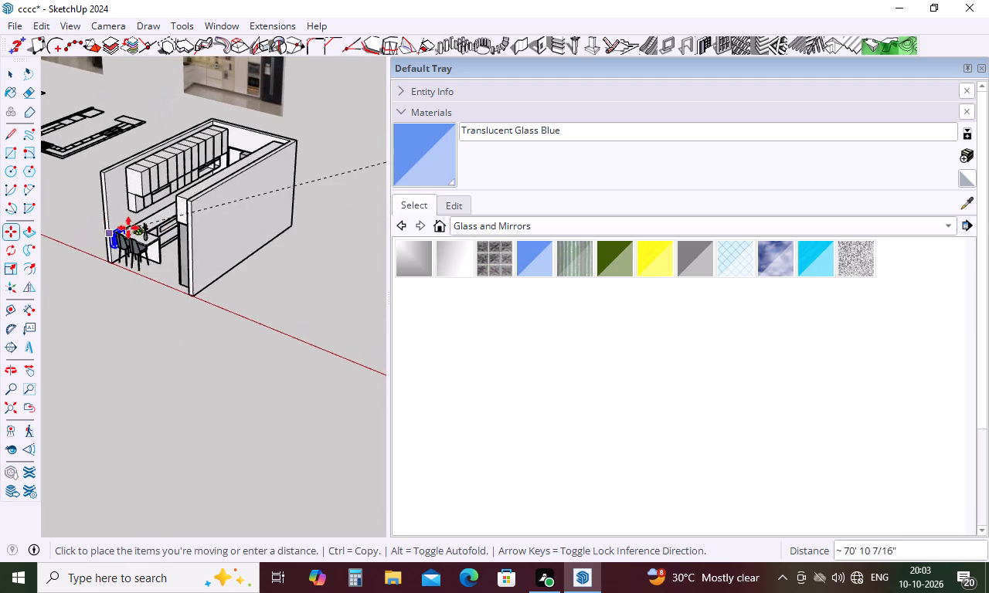
middle_drag(128, 228, 167, 164)
scroll(158, 202, up, 17)
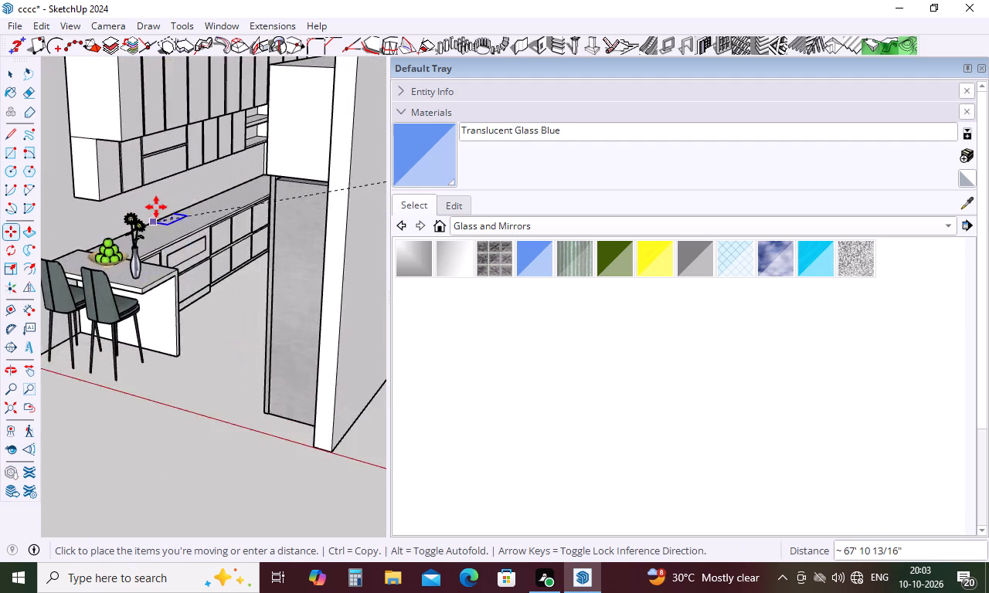
scroll(156, 205, up, 11)
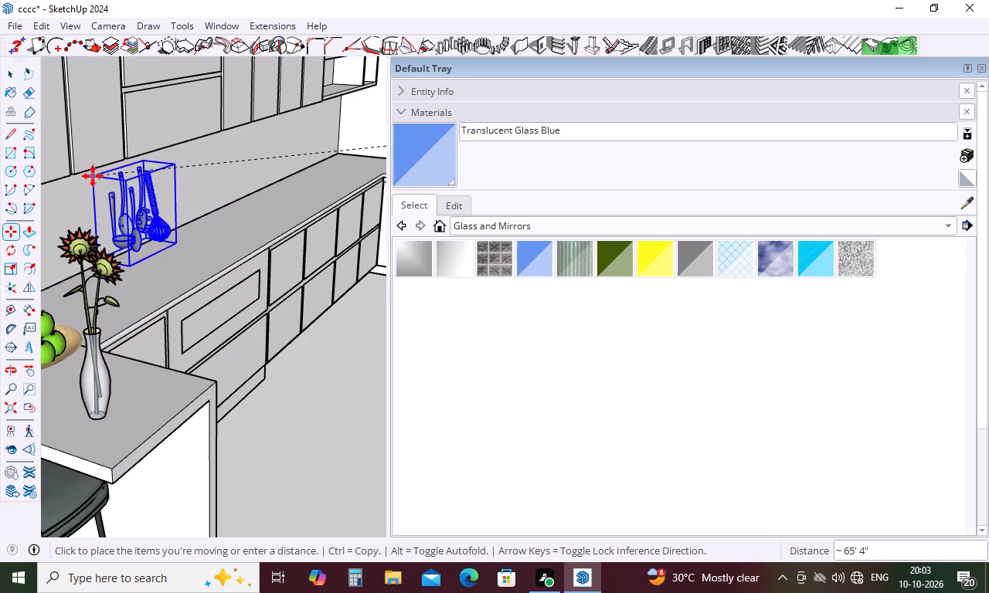
click(93, 176)
key(space)
Scale the utensil set by about 0.77 by 1.00 (red, blue), then 0.63 by 1.32 and 1.14 by 0.33 (green, blue).
key(s)
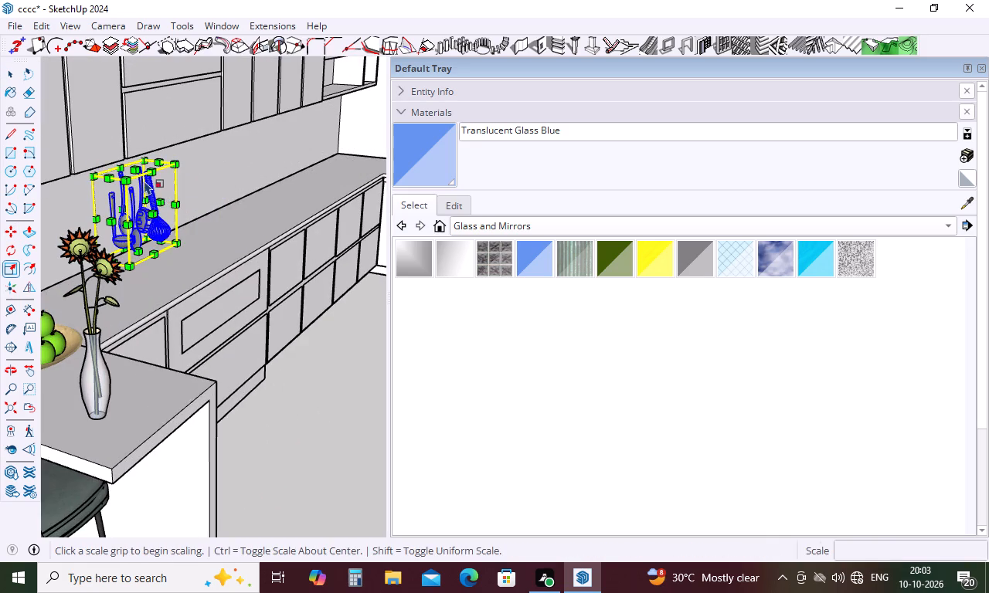
click(152, 172)
click(154, 191)
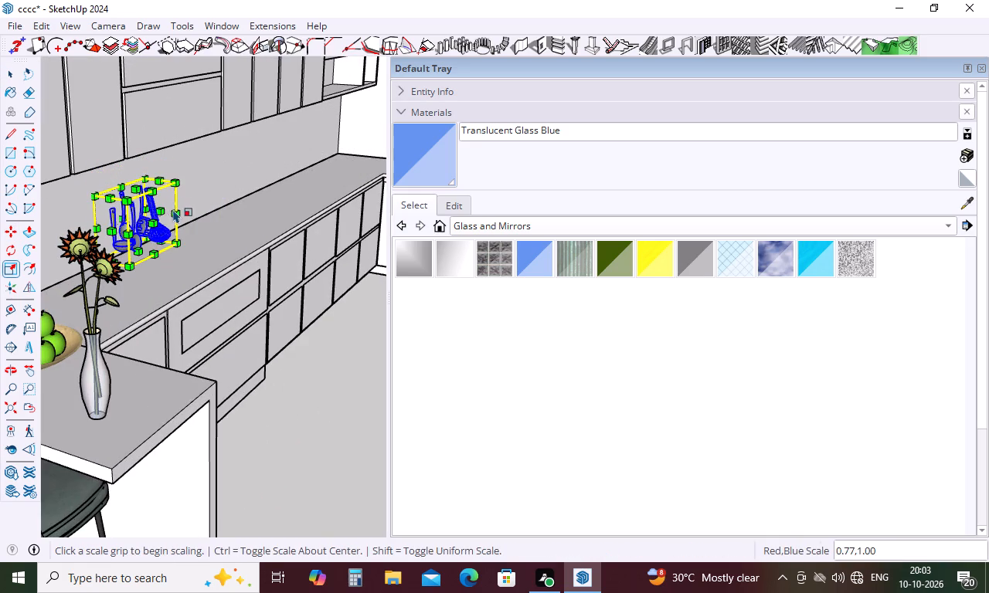
click(175, 211)
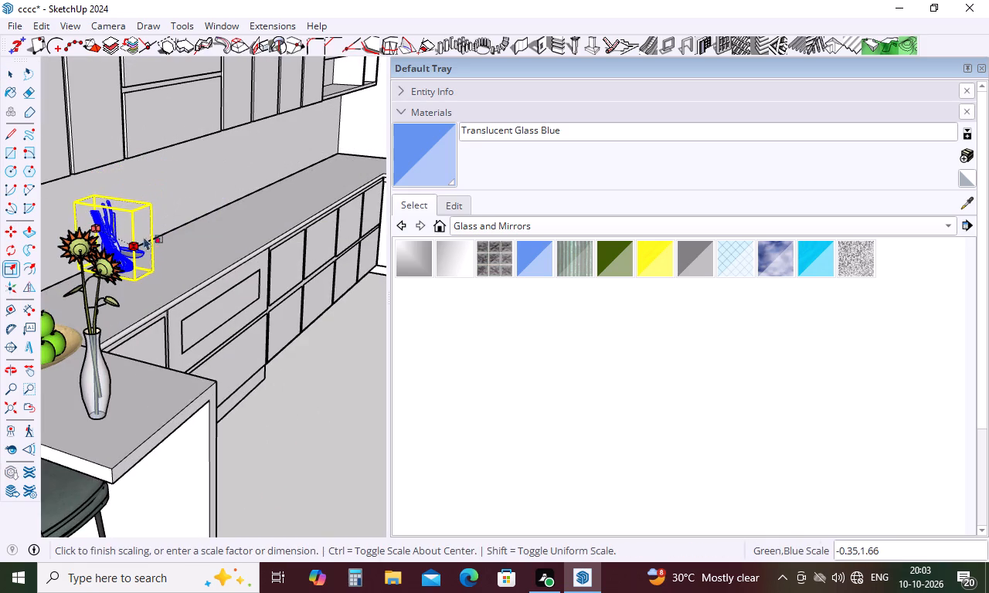
key(Escape)
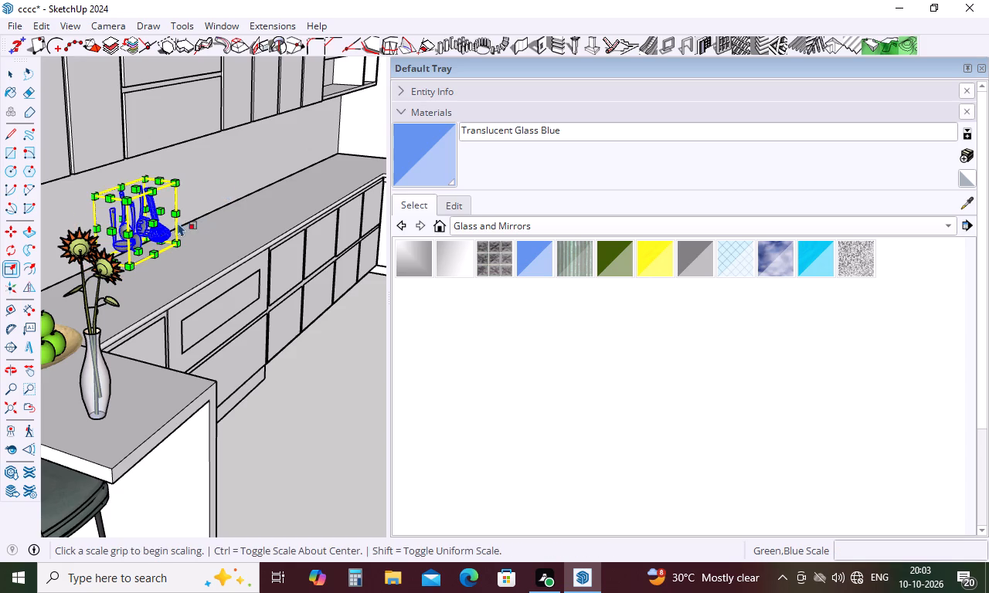
click(178, 212)
click(165, 225)
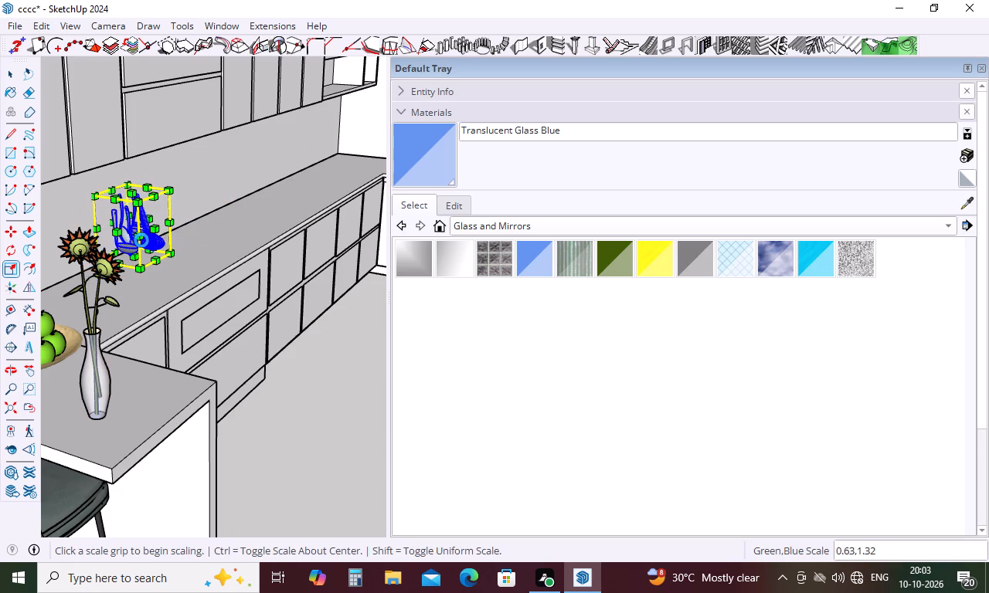
scroll(135, 259, up, 10)
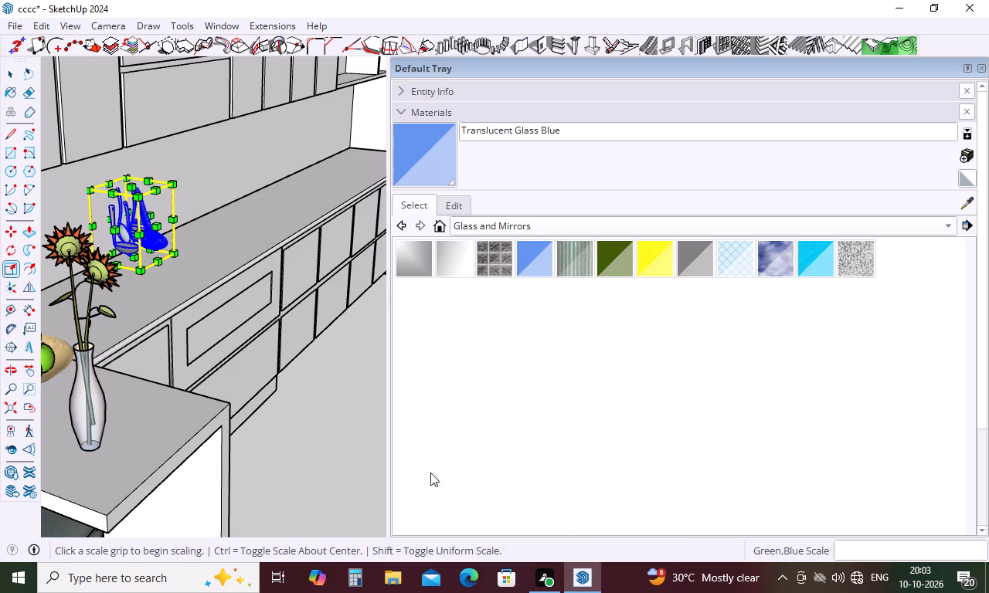
click(140, 231)
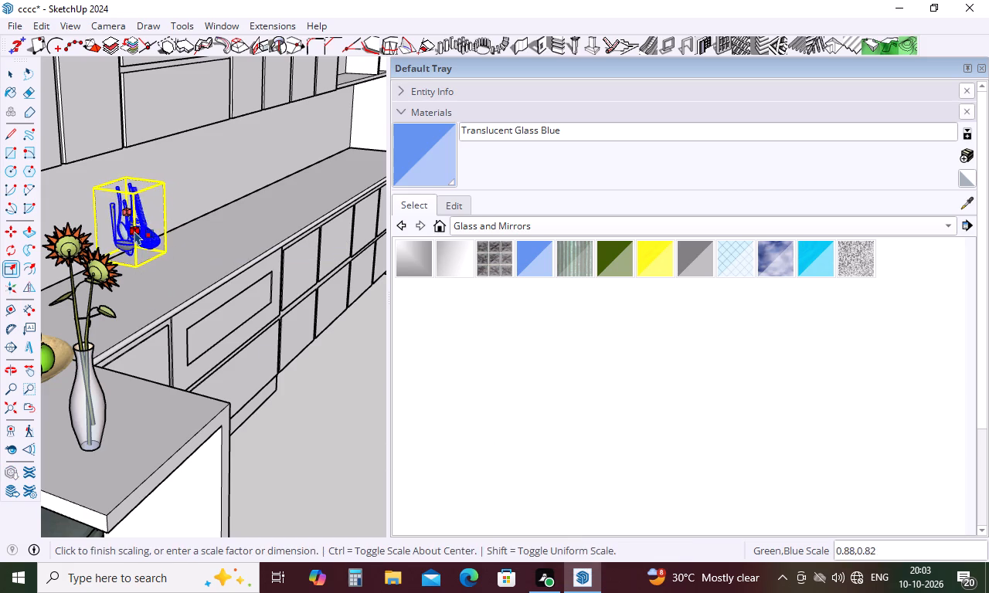
click(101, 231)
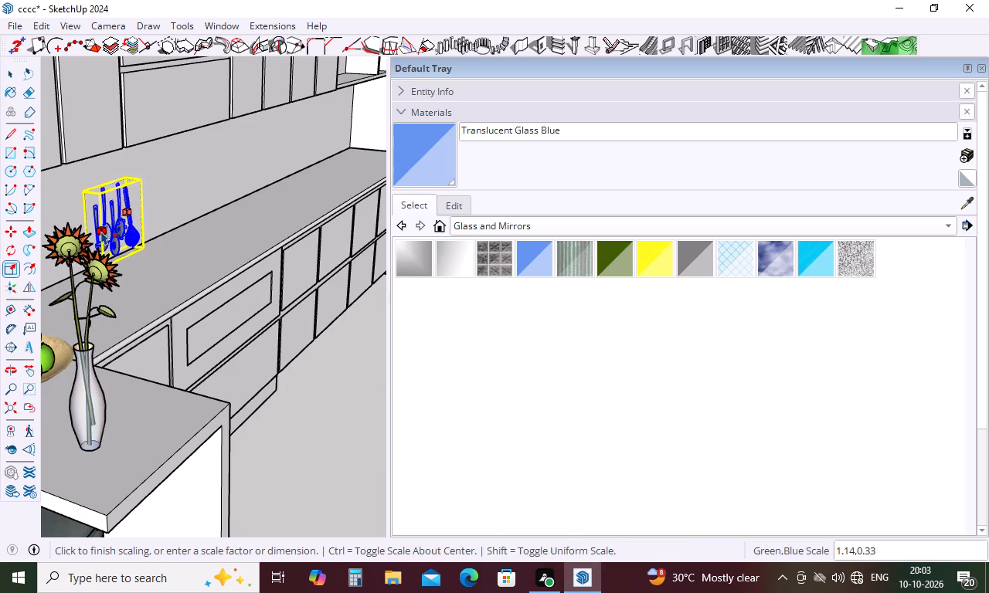
key(space)
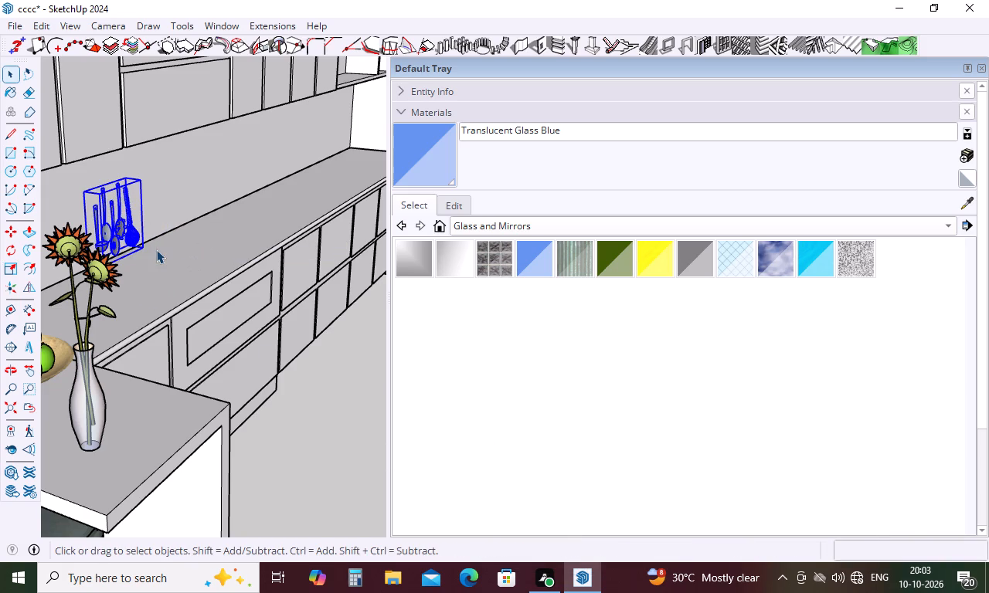
Move the utensil set up about 3 15/16" so it hangs on the backsplash below the wall cabinets.
key(m)
scroll(124, 188, up, 7)
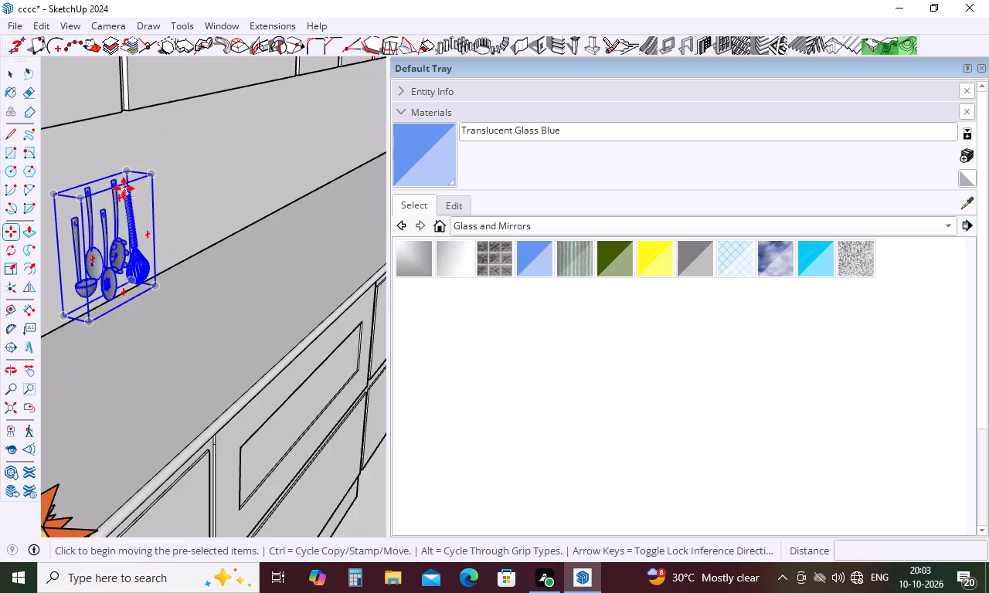
scroll(124, 188, up, 3)
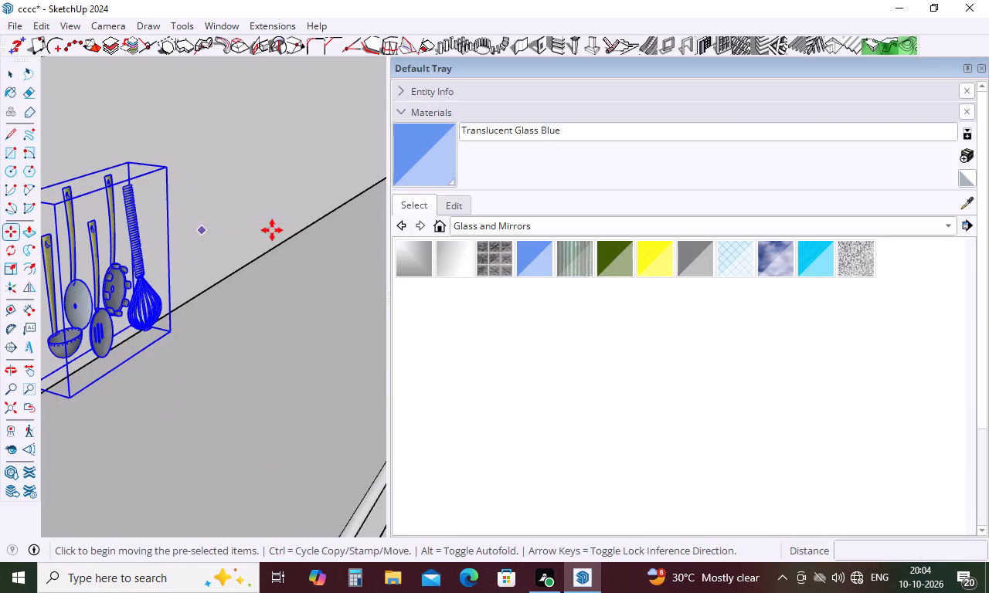
scroll(273, 230, down, 4)
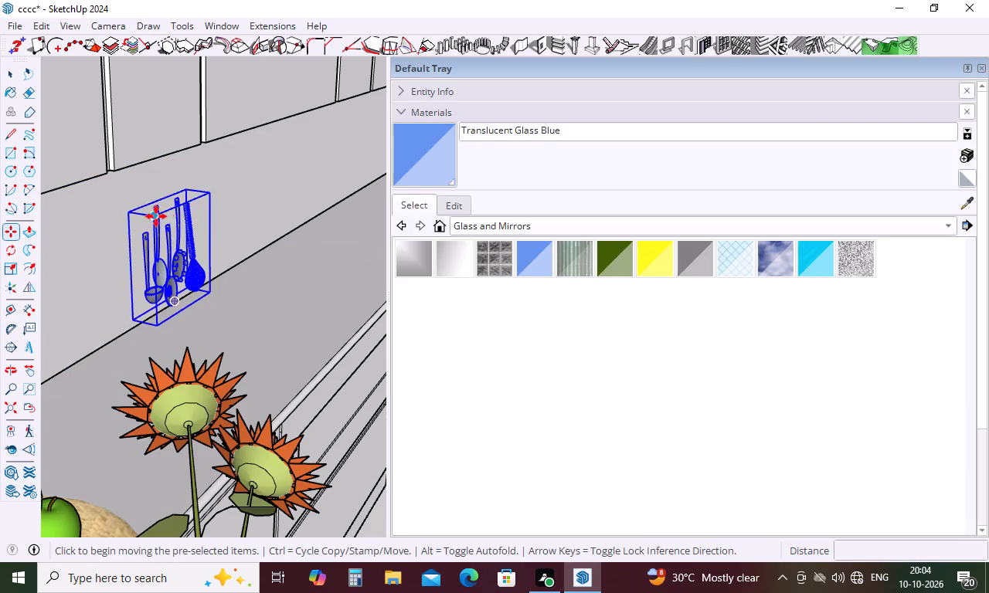
click(155, 216)
click(149, 181)
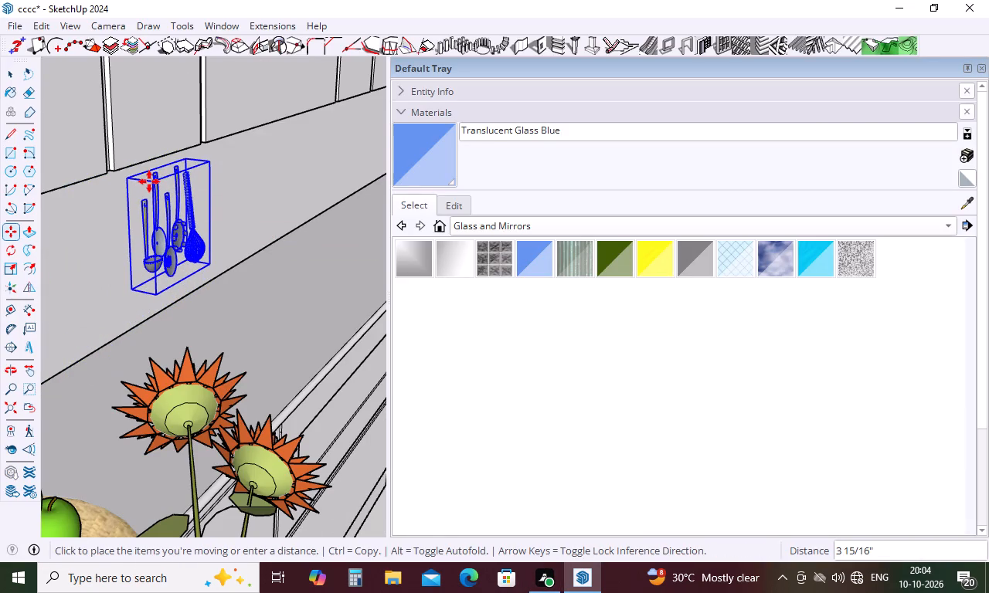
middle_drag(155, 201, 287, 161)
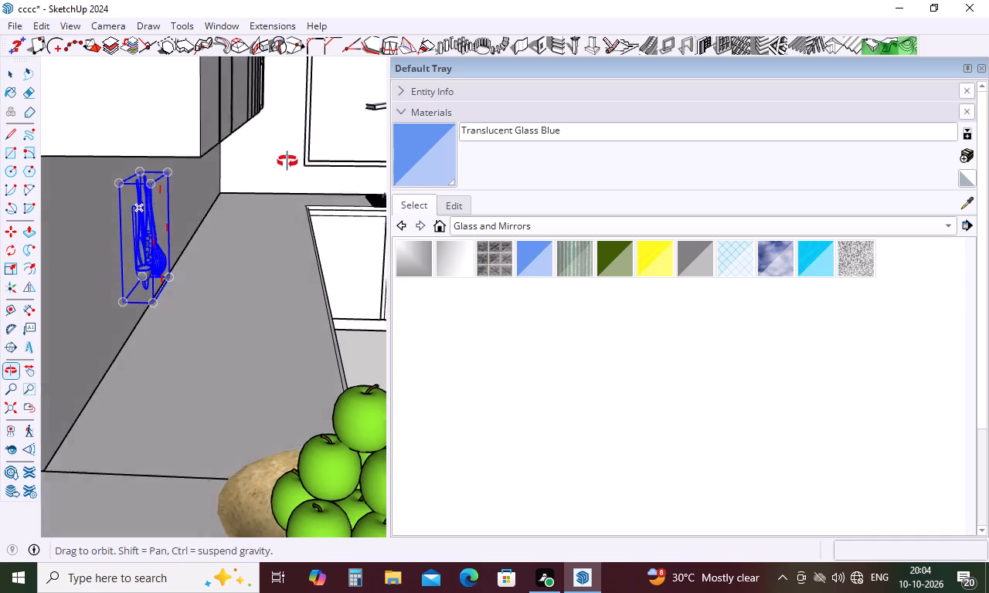
middle_drag(287, 161, 288, 154)
scroll(148, 185, up, 4)
key(space)
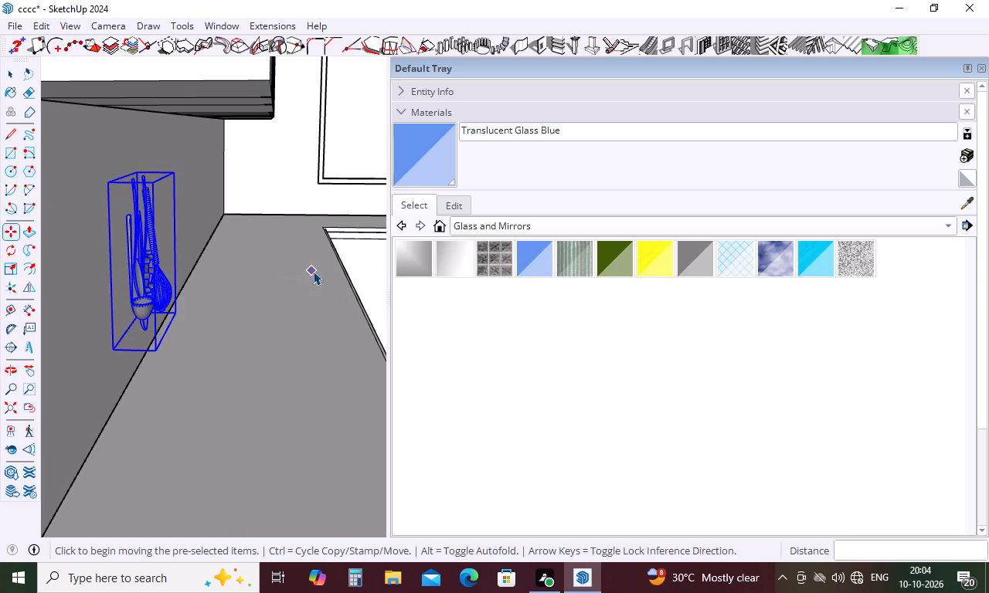
scroll(349, 211, down, 16)
click(180, 338)
Examine the utensil set's position and size on the backsplash between the counter and the wall cabinets.
scroll(131, 282, down, 3)
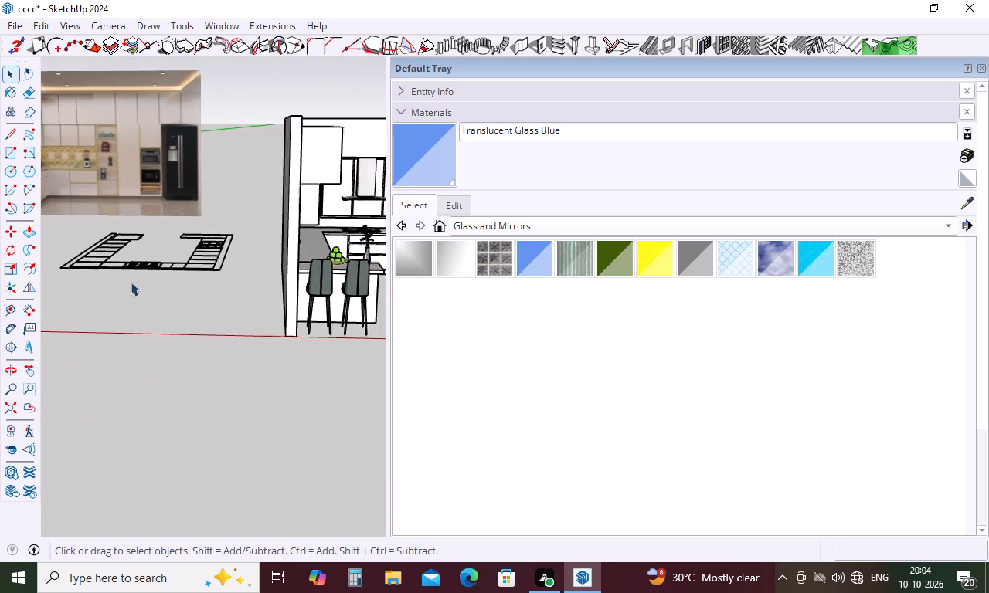
scroll(131, 282, down, 8)
middle_drag(148, 284, 15, 303)
scroll(133, 247, up, 5)
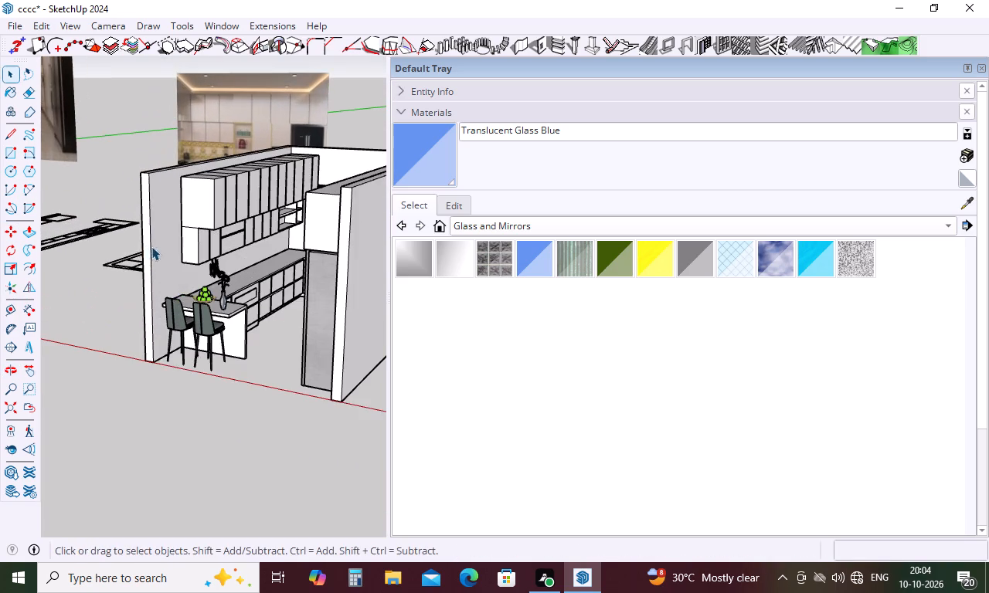
middle_drag(191, 262, 116, 266)
scroll(247, 266, up, 13)
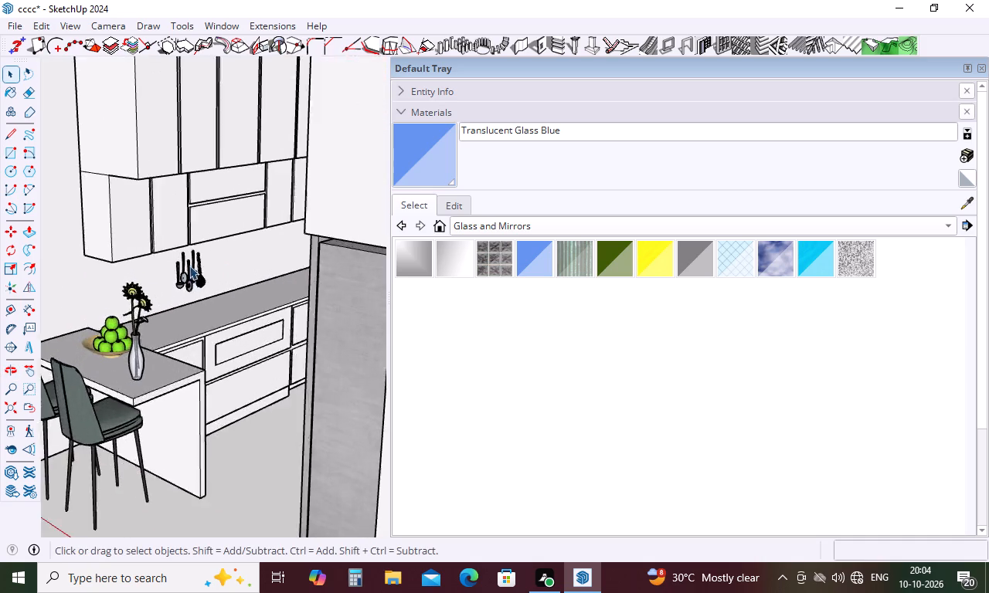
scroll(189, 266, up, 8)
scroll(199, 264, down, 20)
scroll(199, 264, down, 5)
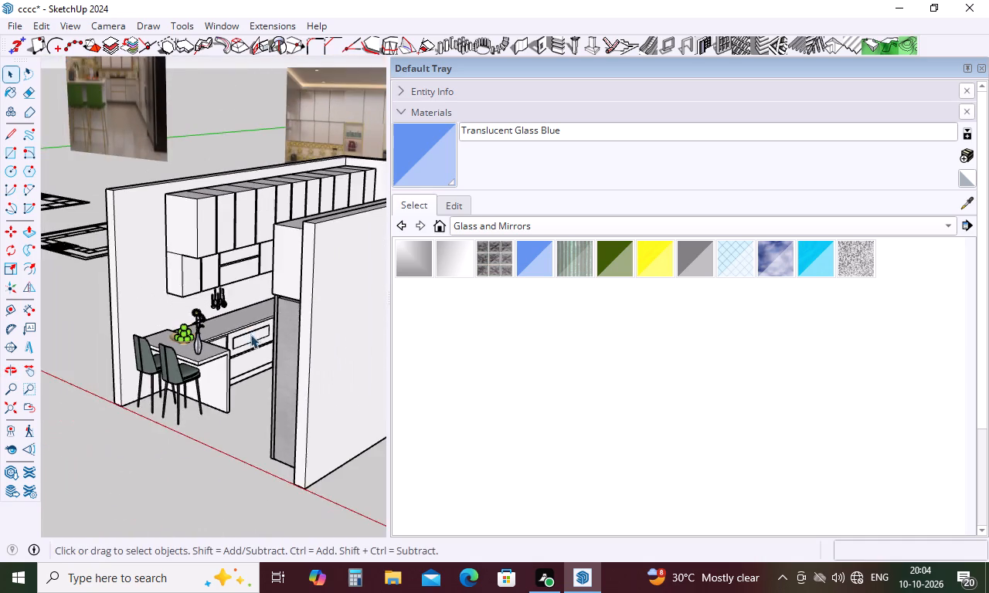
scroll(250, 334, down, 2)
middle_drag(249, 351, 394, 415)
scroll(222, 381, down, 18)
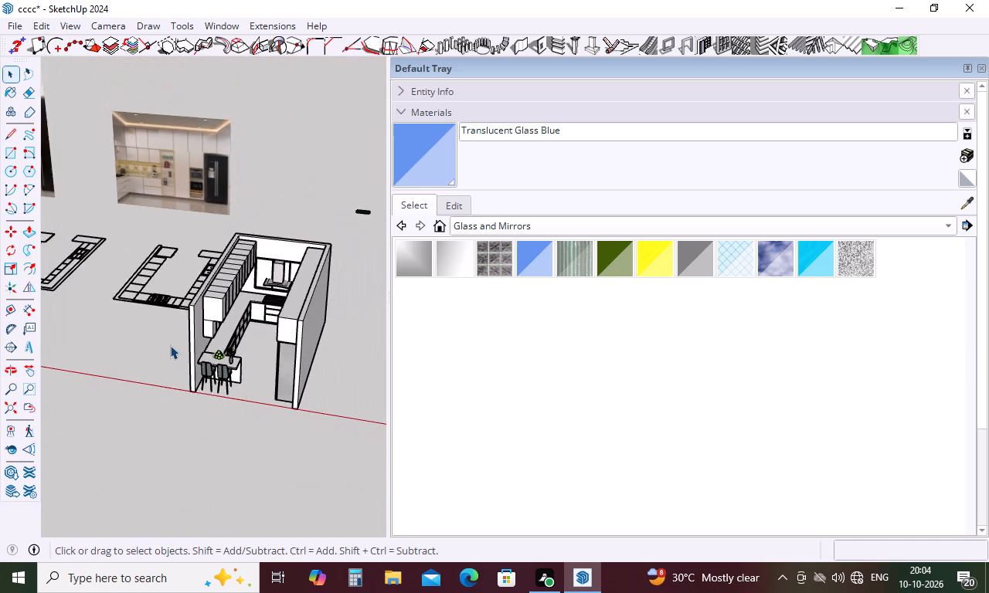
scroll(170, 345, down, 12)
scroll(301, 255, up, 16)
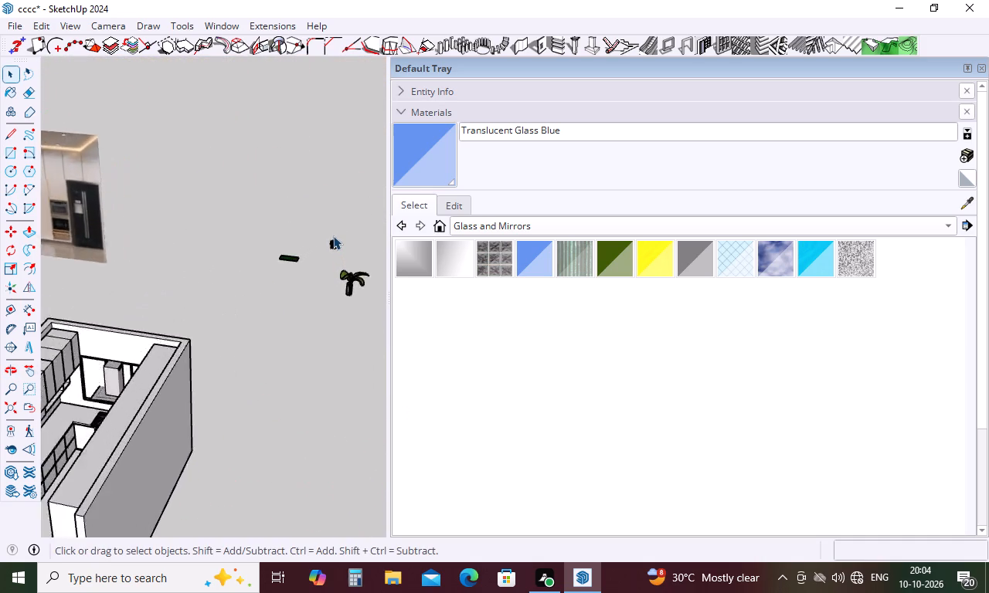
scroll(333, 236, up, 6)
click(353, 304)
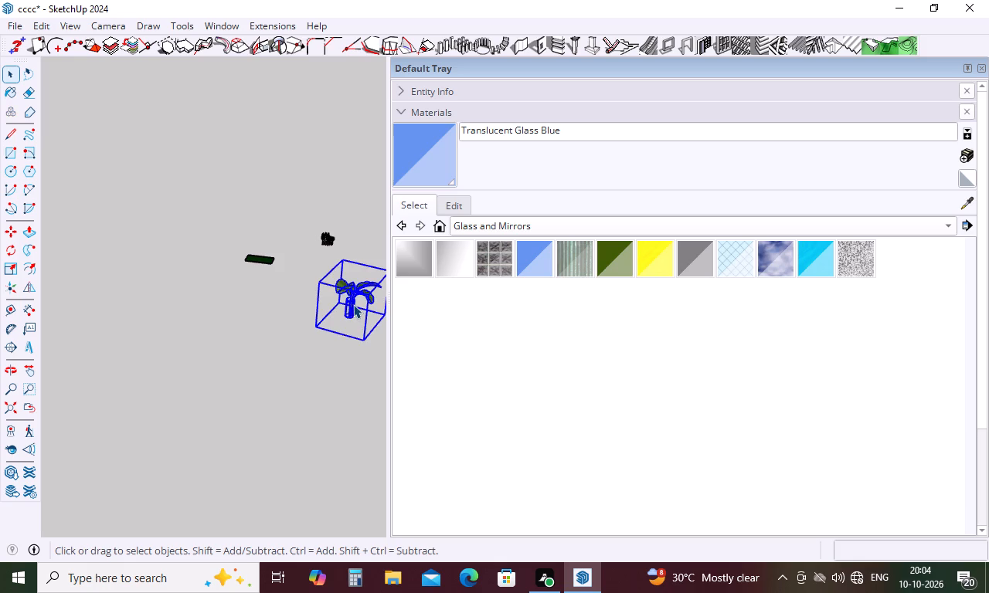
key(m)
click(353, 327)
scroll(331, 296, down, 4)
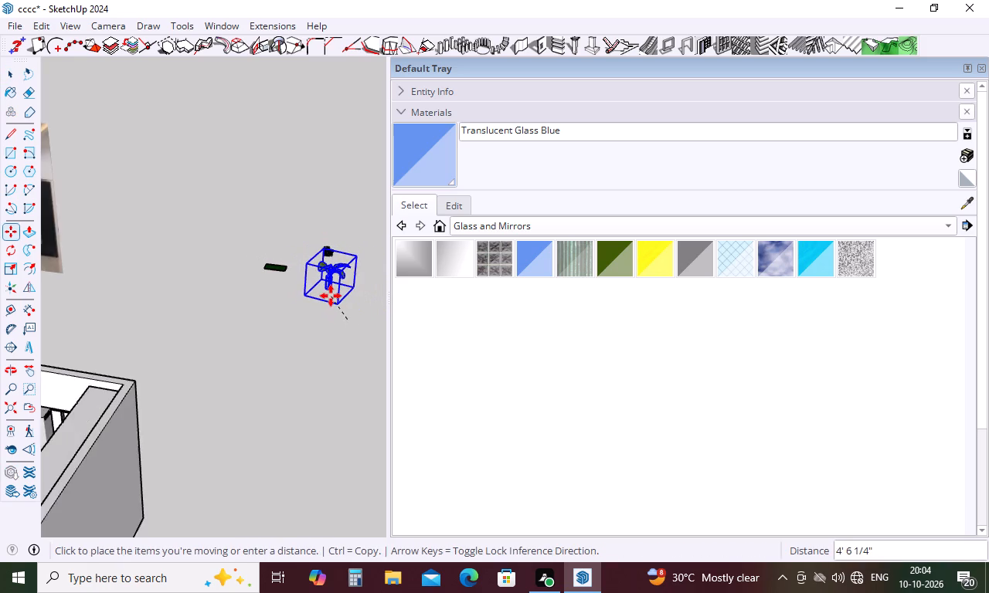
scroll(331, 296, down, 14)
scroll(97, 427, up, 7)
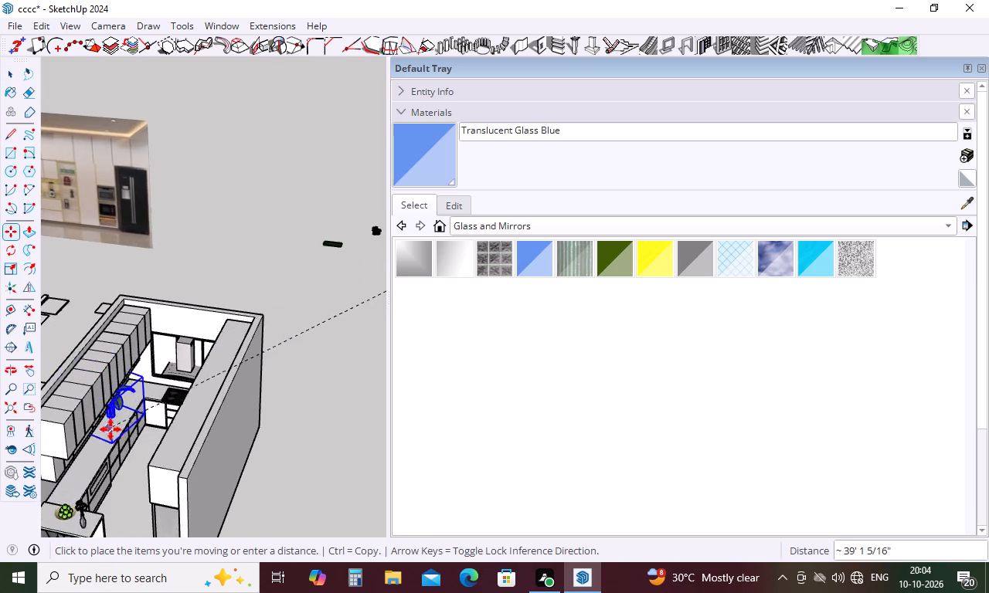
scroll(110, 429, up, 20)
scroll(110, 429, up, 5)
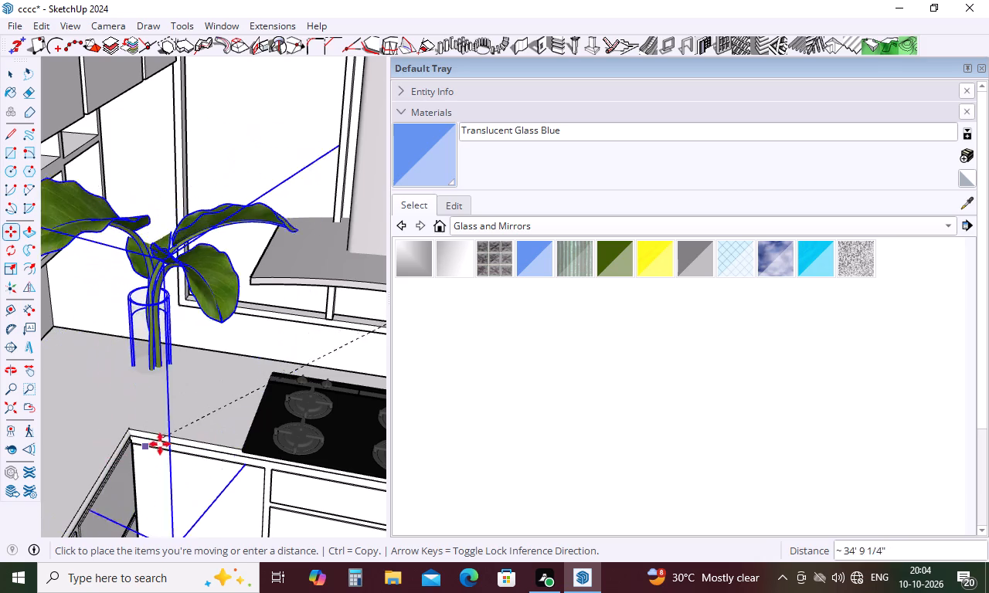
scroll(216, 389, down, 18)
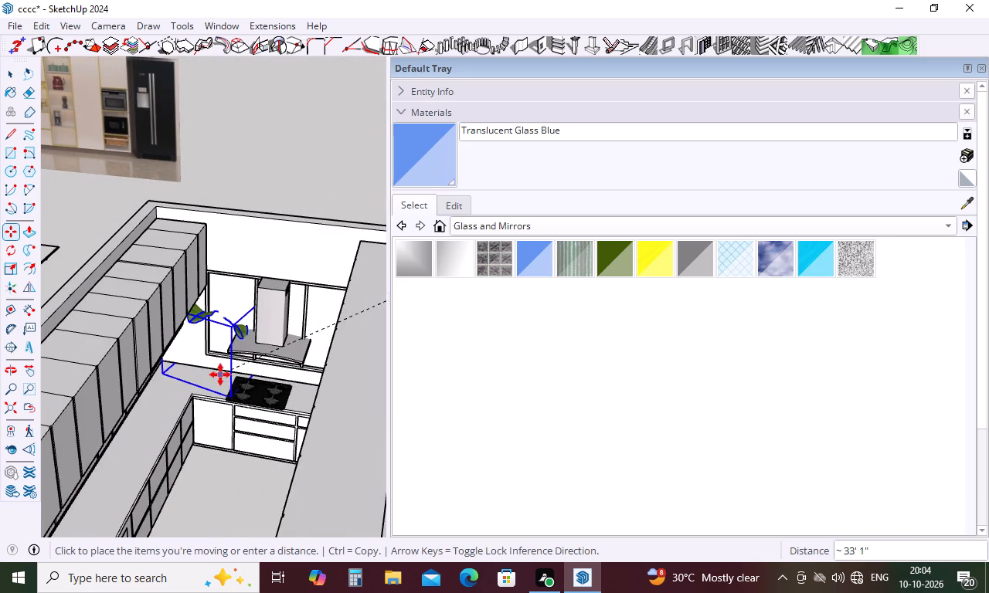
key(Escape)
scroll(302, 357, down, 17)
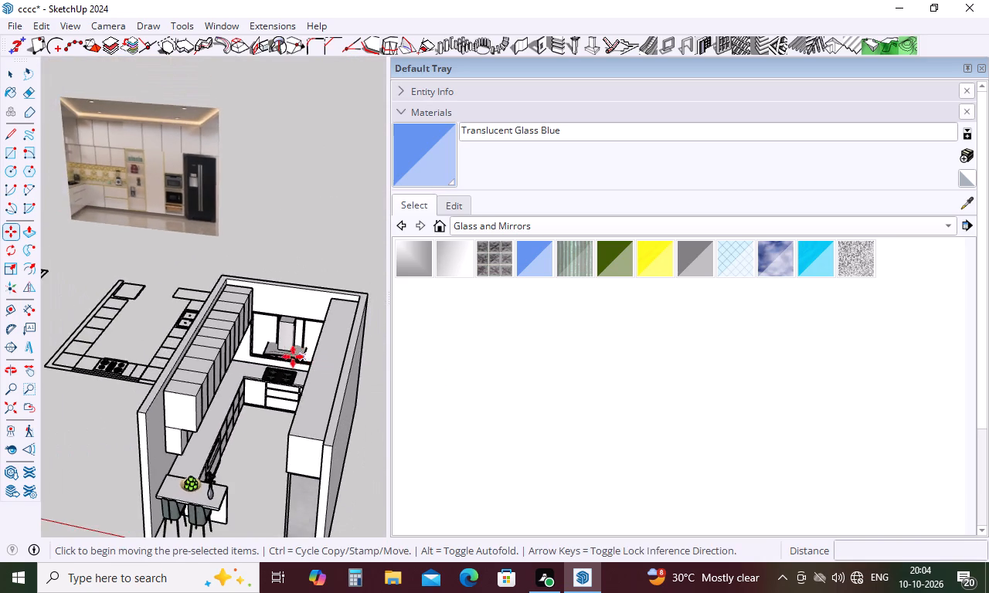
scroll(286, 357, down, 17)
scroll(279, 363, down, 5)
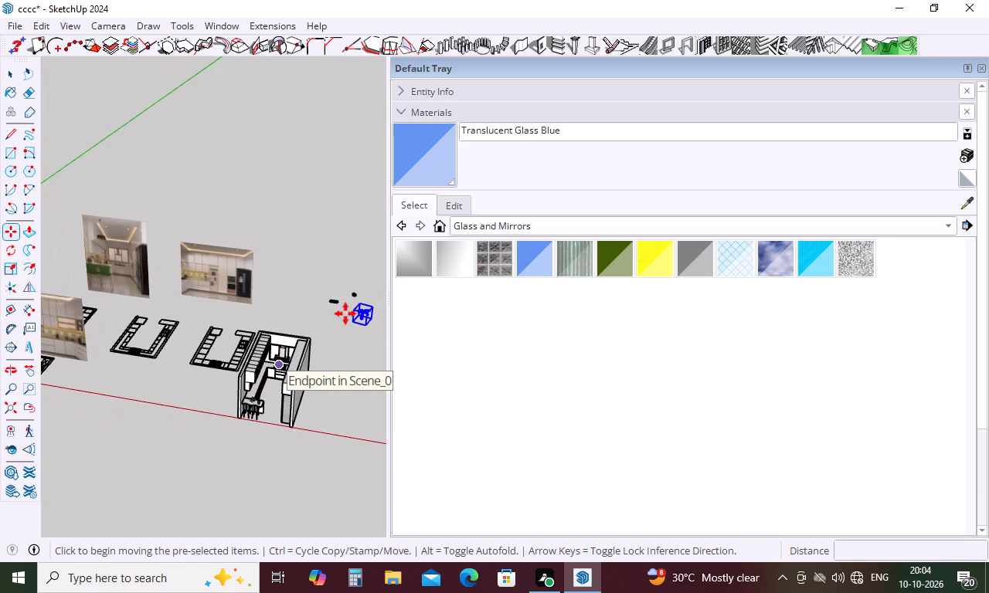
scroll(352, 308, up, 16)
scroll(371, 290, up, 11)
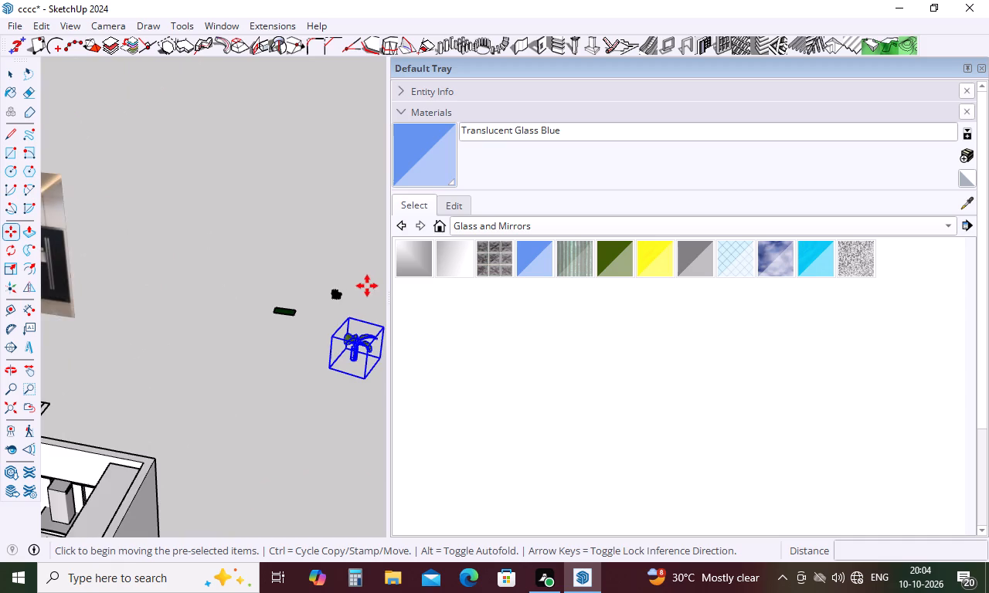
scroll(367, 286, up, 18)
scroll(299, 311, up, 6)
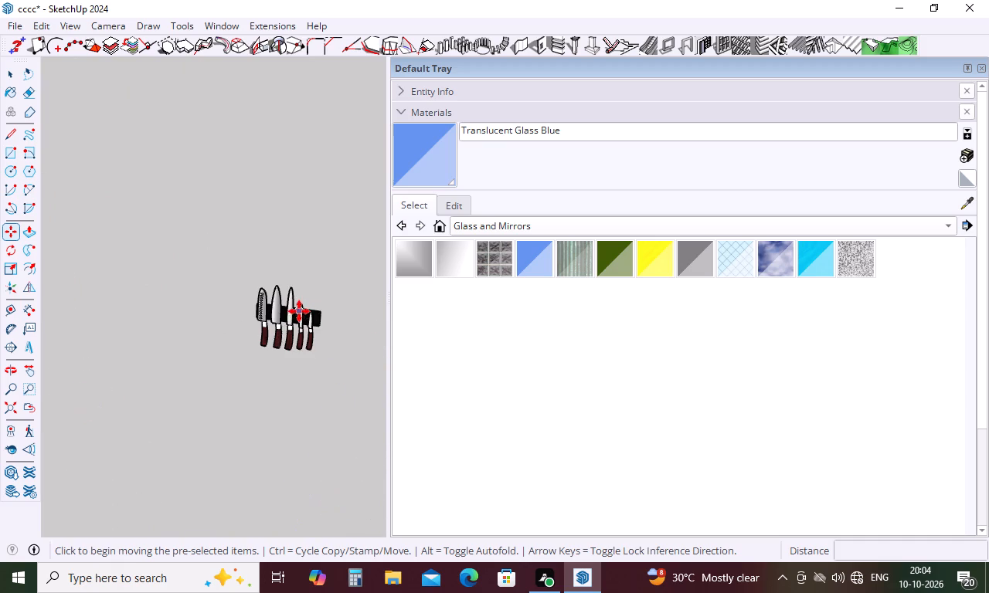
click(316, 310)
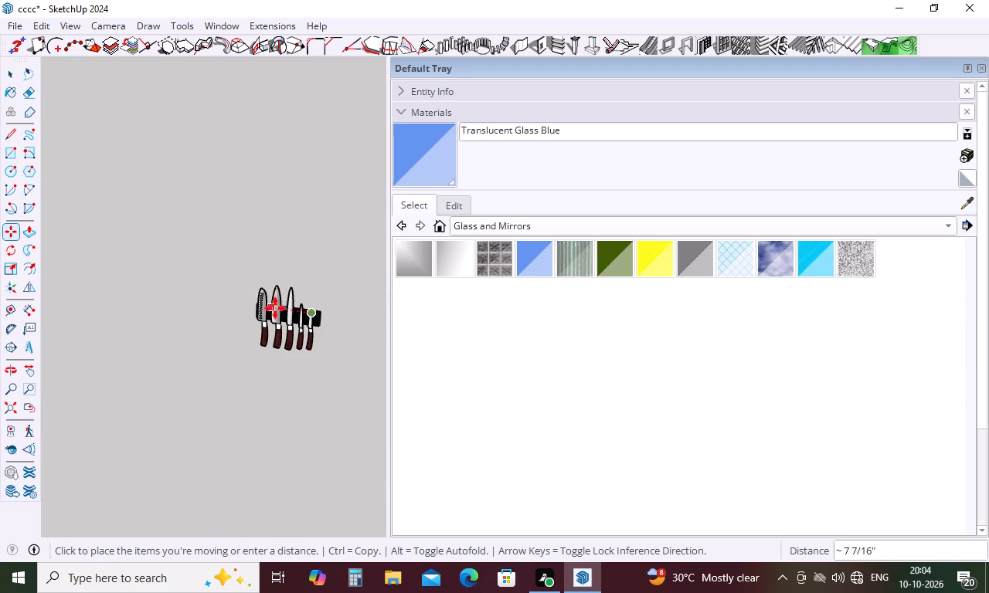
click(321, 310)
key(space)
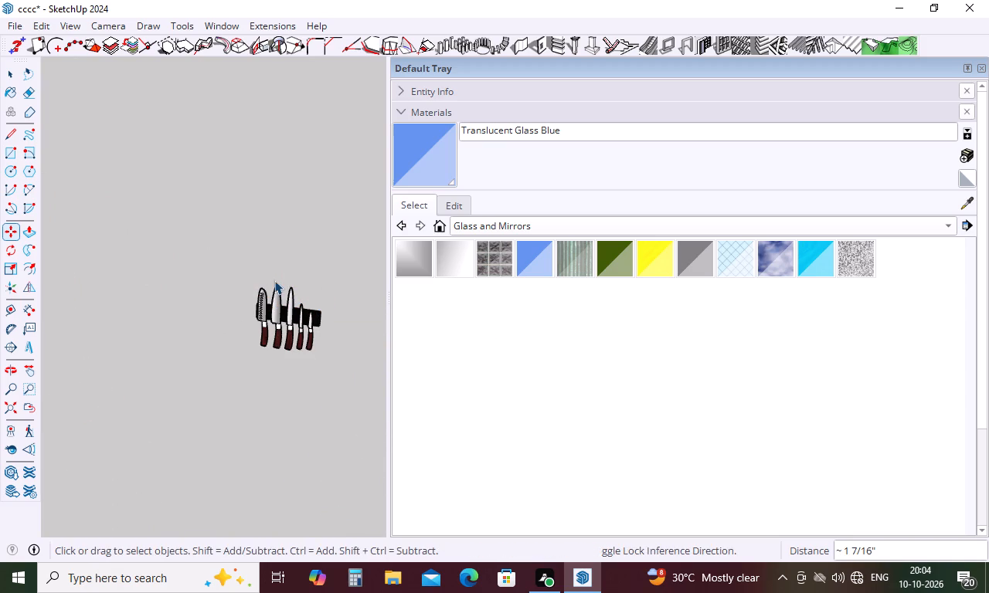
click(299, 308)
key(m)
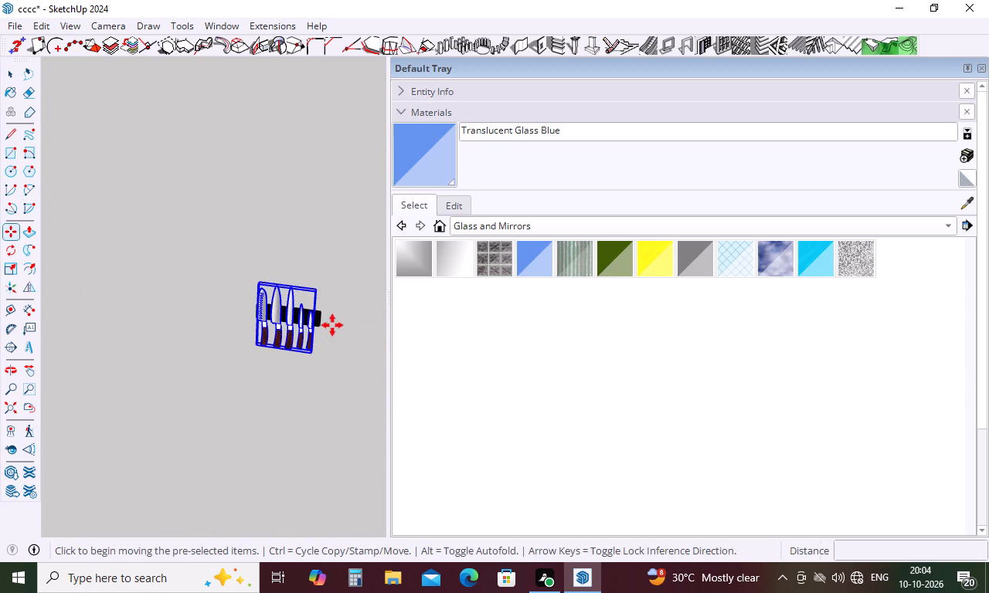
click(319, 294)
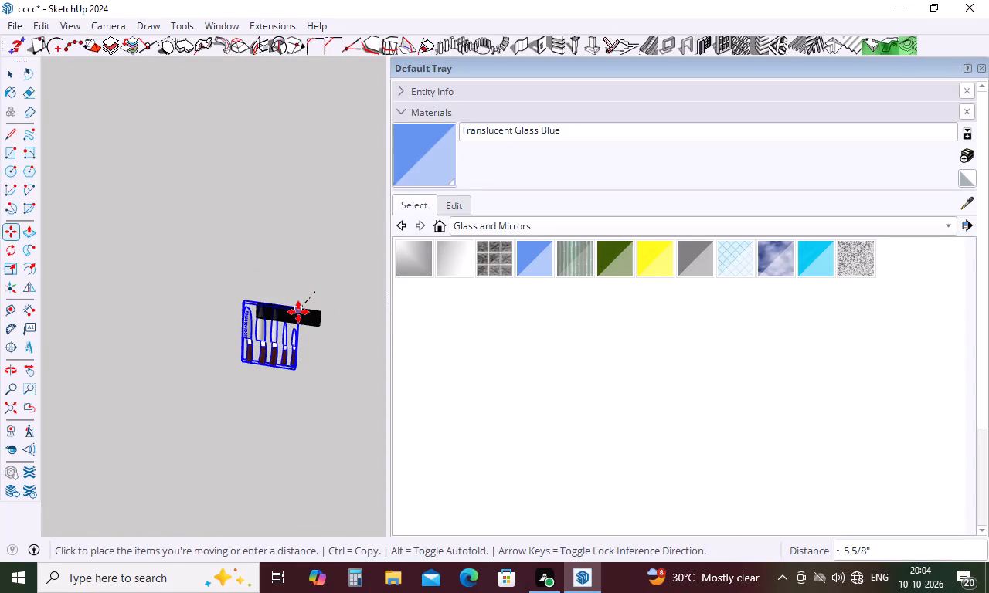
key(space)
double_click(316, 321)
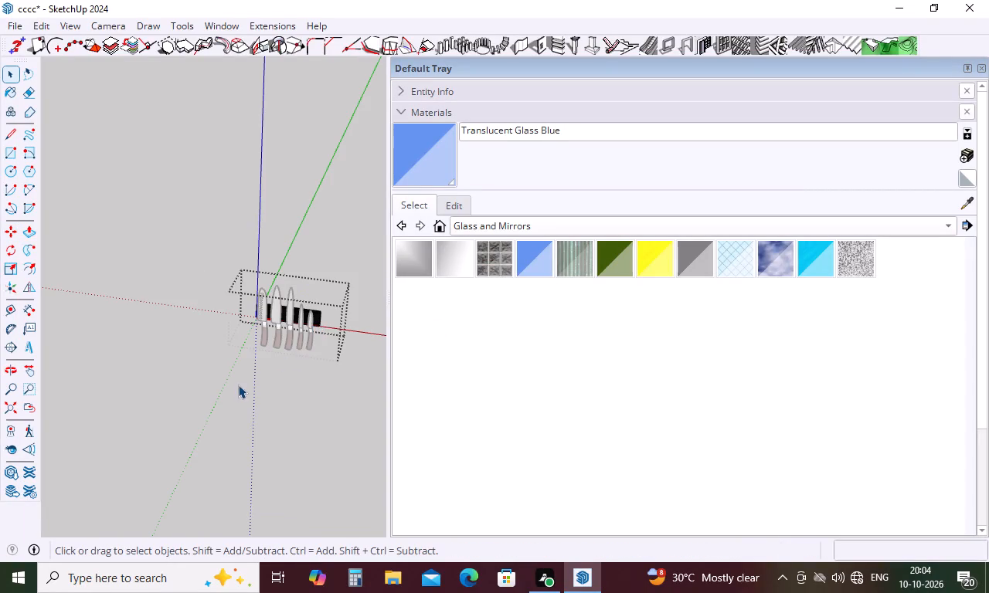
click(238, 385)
Move the knife set together with its black rack about 43' 9" from outside the room to the back wall, beside the hood cabinets above the counter.
click(286, 321)
click(318, 317)
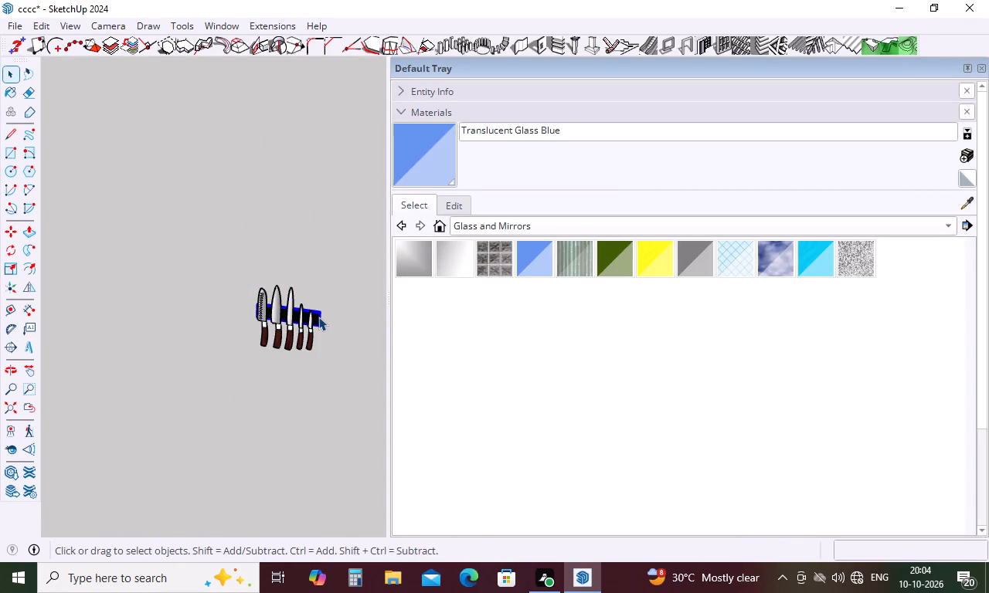
shift+click(301, 324)
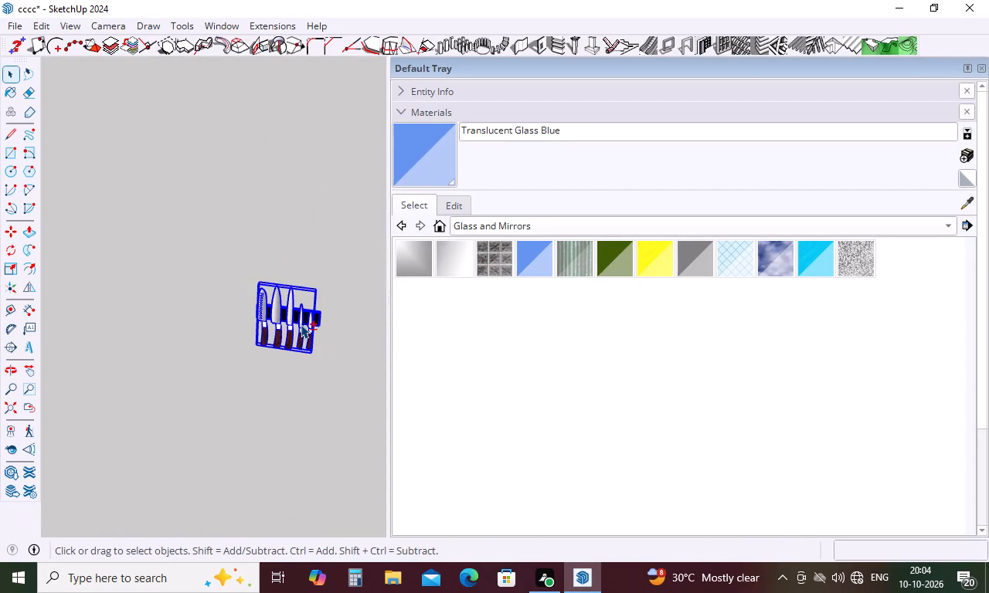
key(m)
click(321, 308)
scroll(260, 263, down, 20)
scroll(260, 263, down, 9)
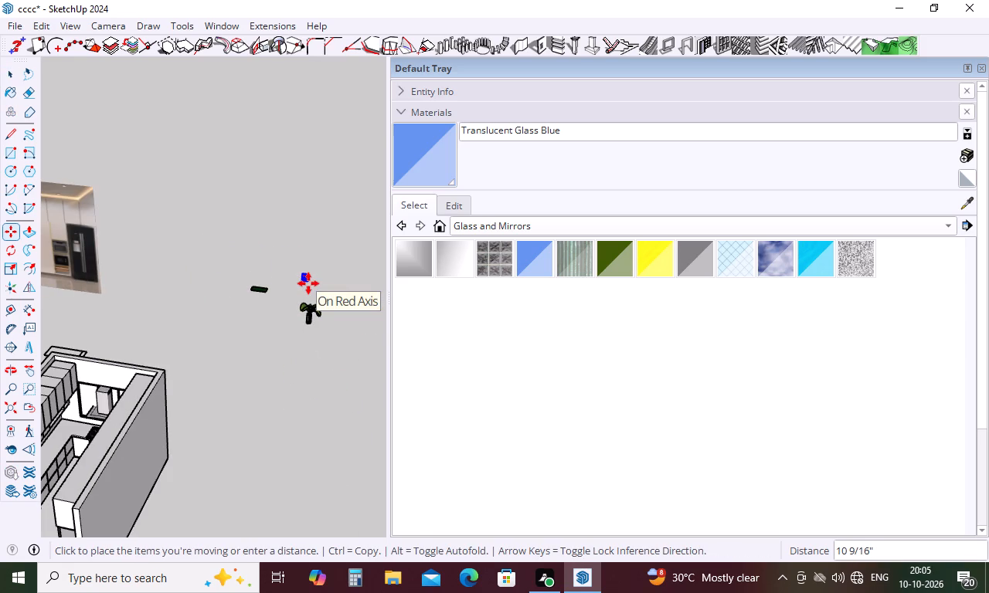
scroll(308, 283, down, 6)
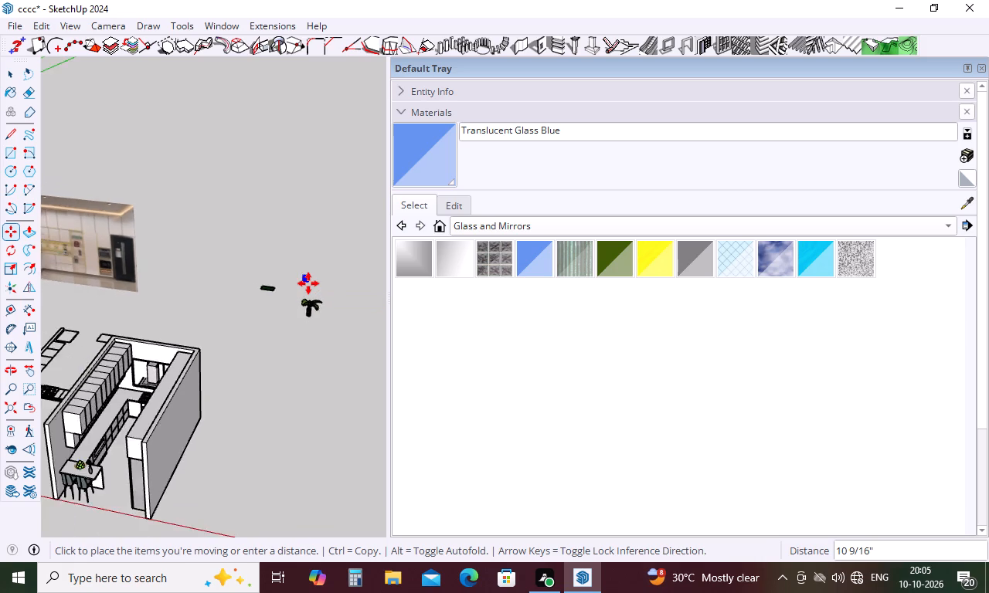
scroll(308, 283, down, 5)
middle_drag(151, 395, 210, 273)
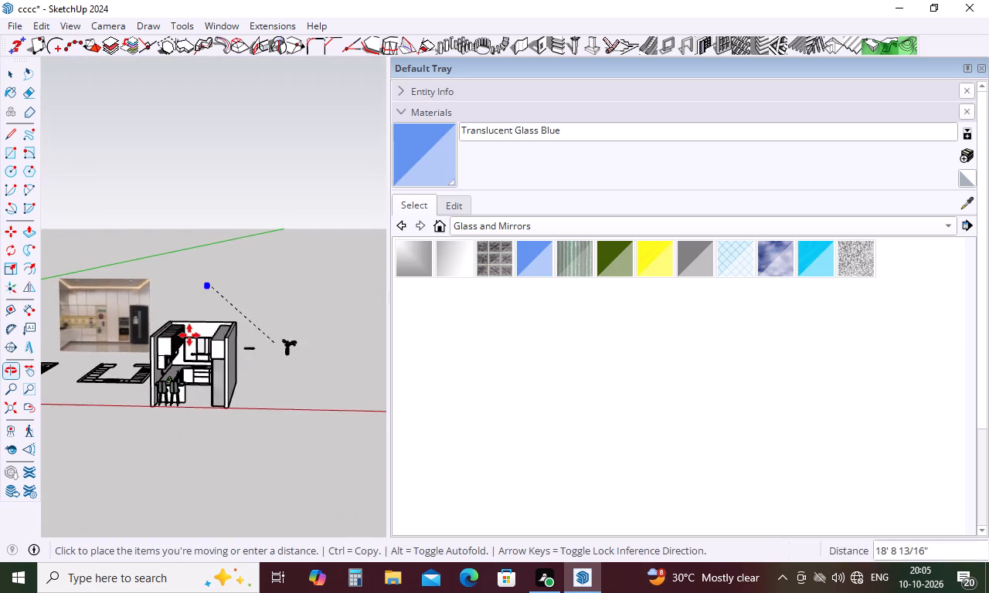
scroll(187, 341, up, 20)
scroll(187, 341, up, 9)
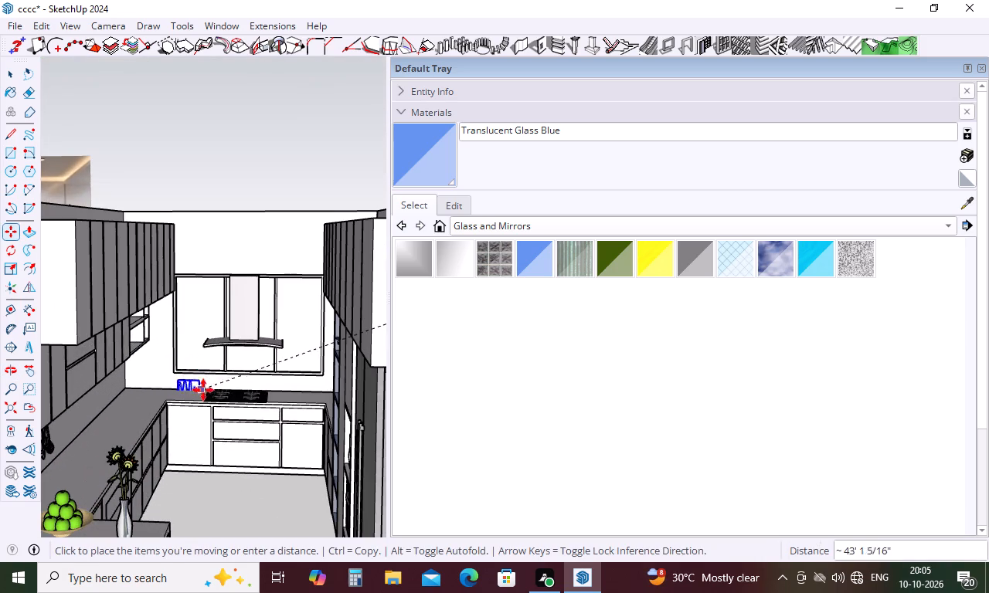
scroll(160, 368, up, 11)
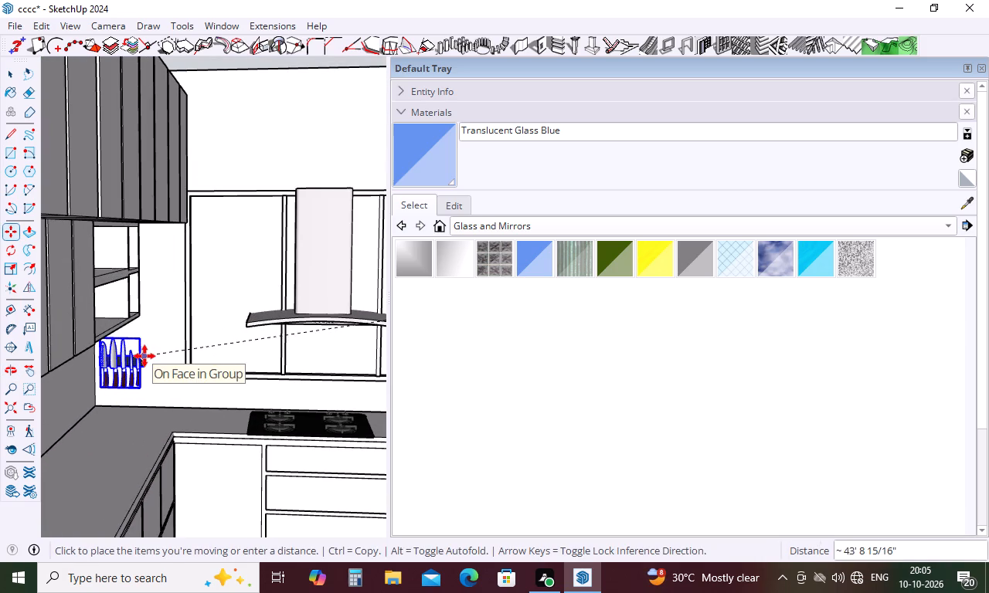
click(144, 356)
key(space)
scroll(218, 346, down, 11)
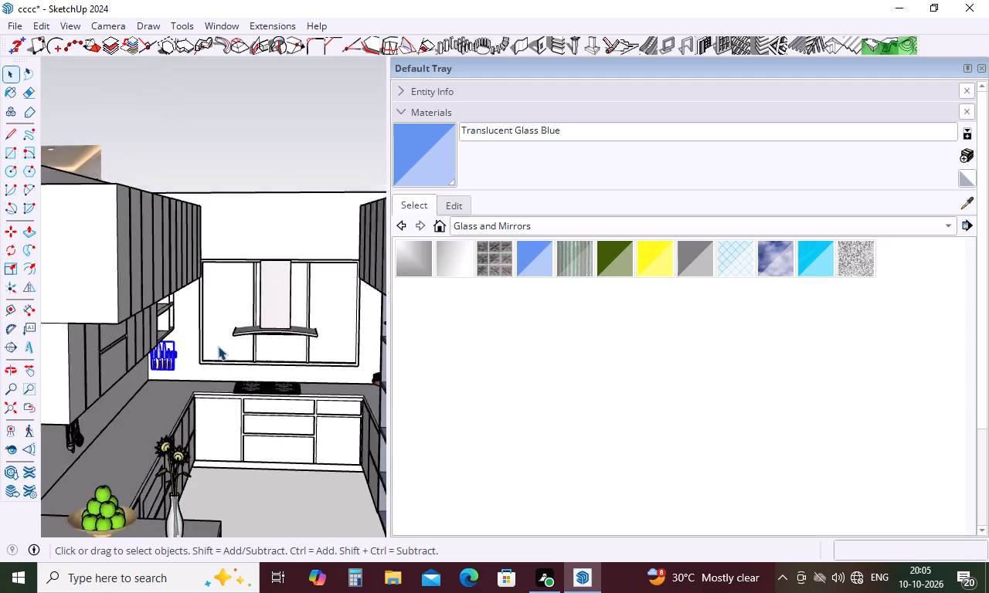
scroll(218, 346, down, 14)
click(235, 448)
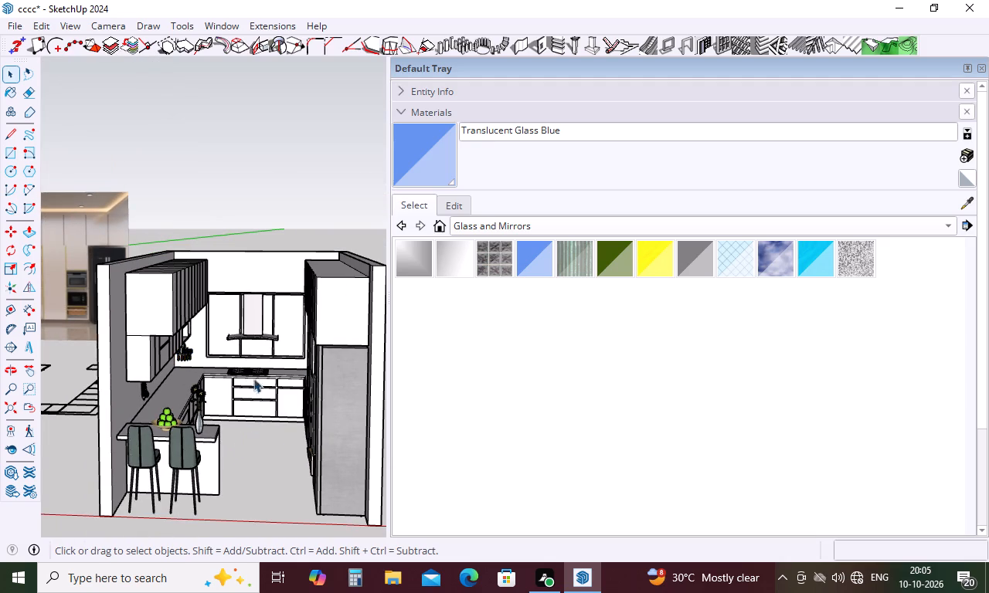
Delete the unused potted plant and all parts of the small dark rectangular object left outside the room.
scroll(226, 349, down, 10)
middle_drag(236, 359, 223, 473)
scroll(228, 382, down, 6)
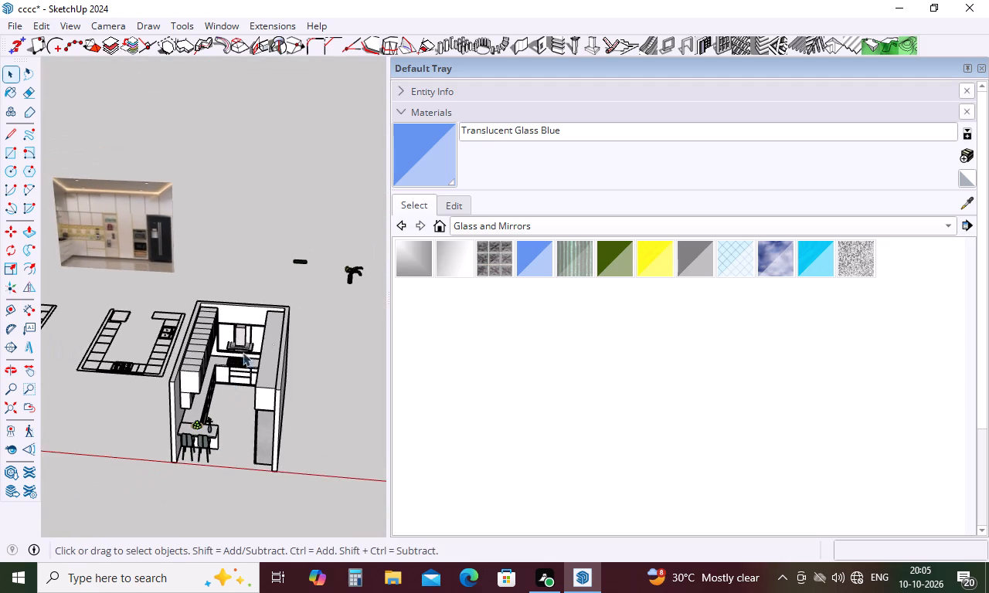
scroll(341, 263, up, 18)
click(361, 270)
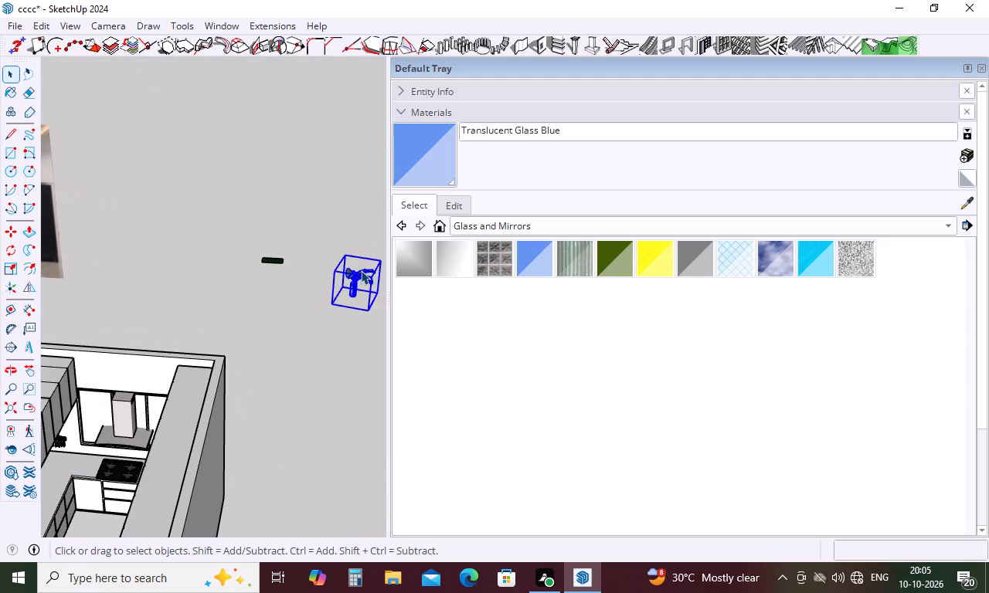
key(Delete)
click(266, 259)
key(Delete)
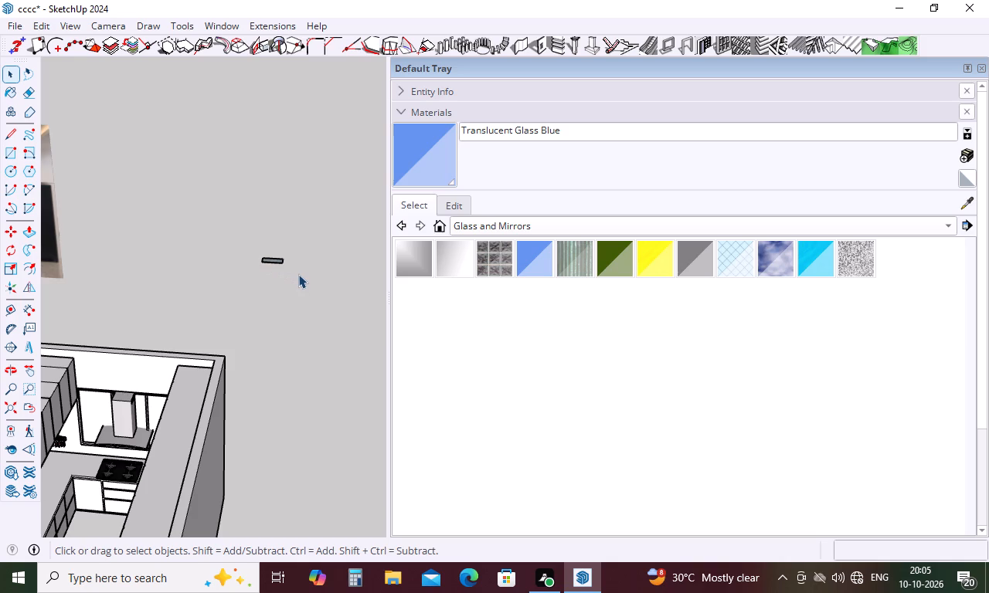
click(274, 263)
key(Delete)
drag(288, 246, 291, 249)
drag(291, 249, 250, 278)
key(Delete)
Examine the furnished kitchen from the front and above, checking the counters, wall cabinets, tall units and placed accessories.
scroll(318, 242, down, 18)
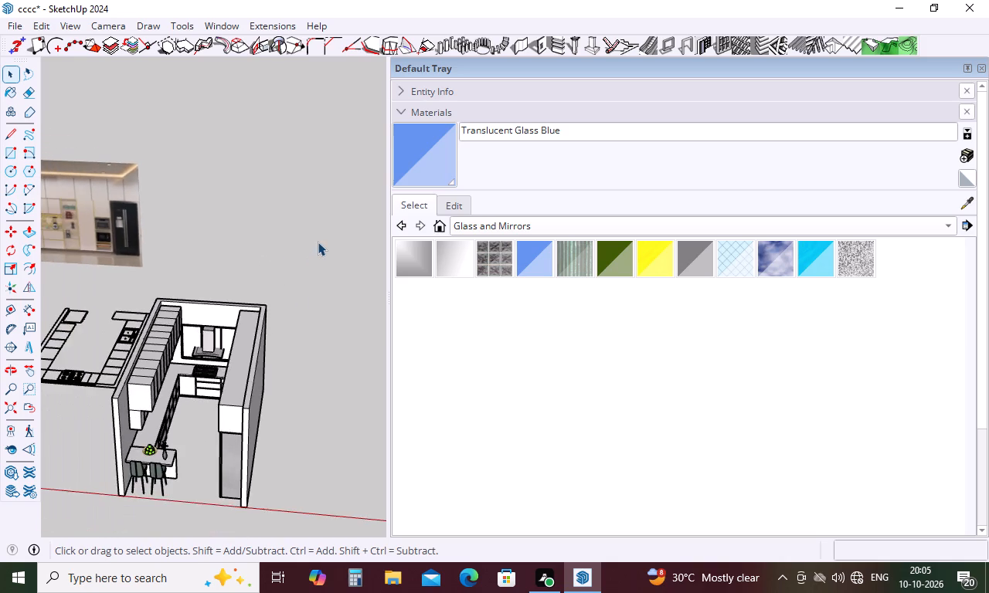
middle_drag(274, 373, 328, 265)
scroll(231, 406, up, 8)
middle_drag(236, 392, 260, 375)
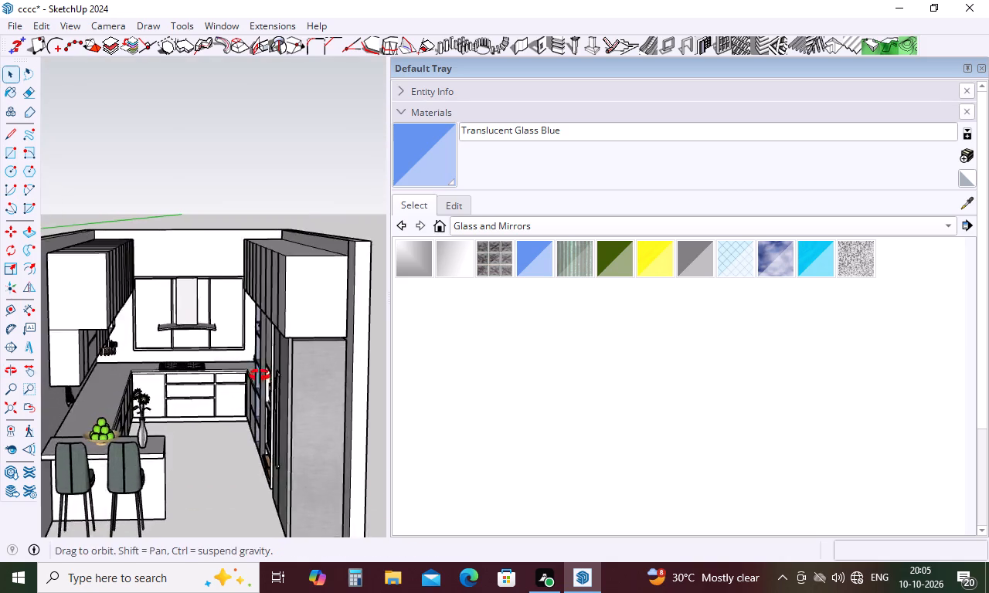
middle_drag(260, 375, 263, 375)
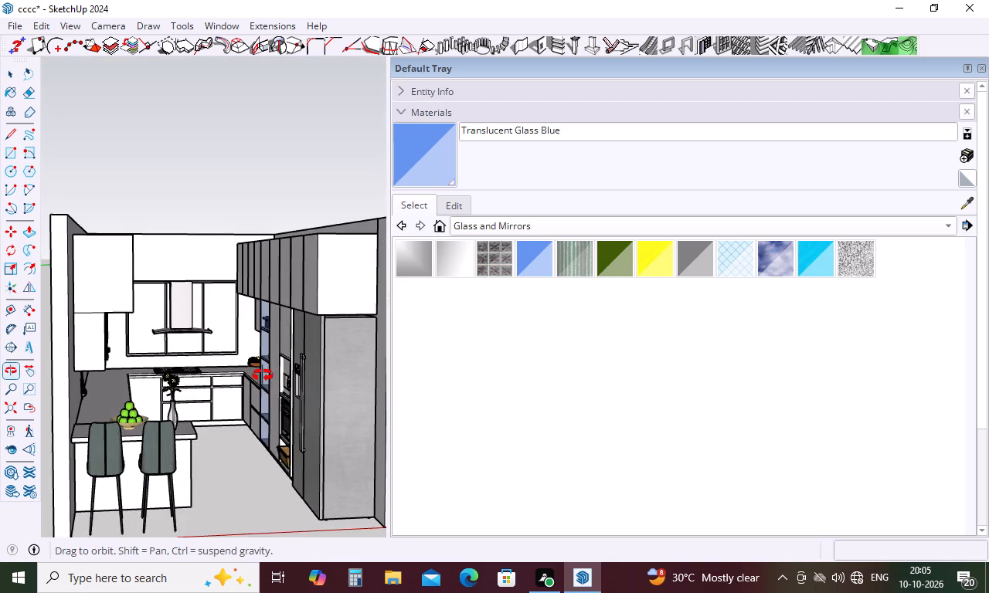
middle_drag(263, 375, 258, 402)
middle_drag(267, 333, 213, 402)
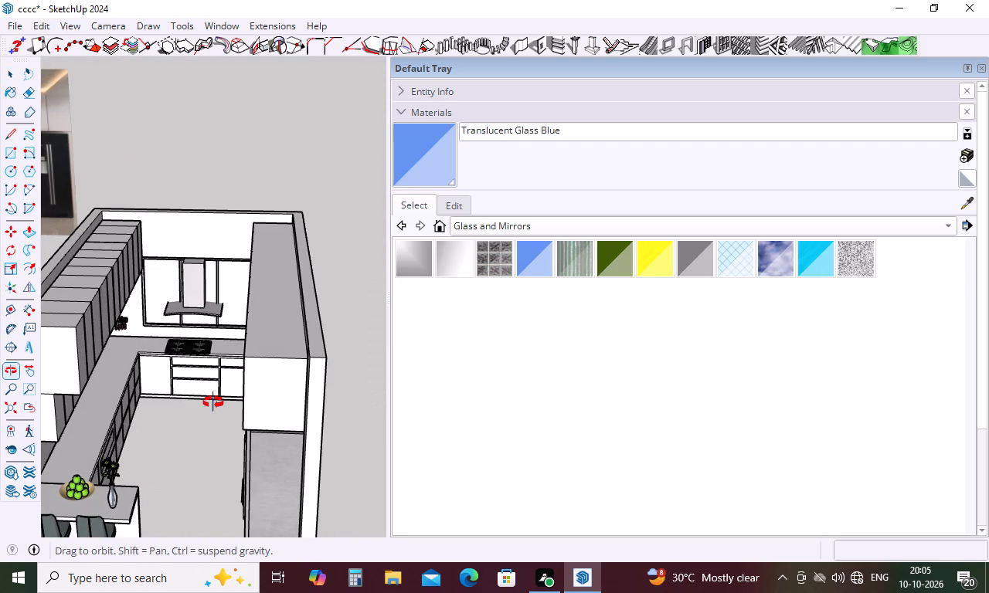
middle_drag(213, 402, 261, 388)
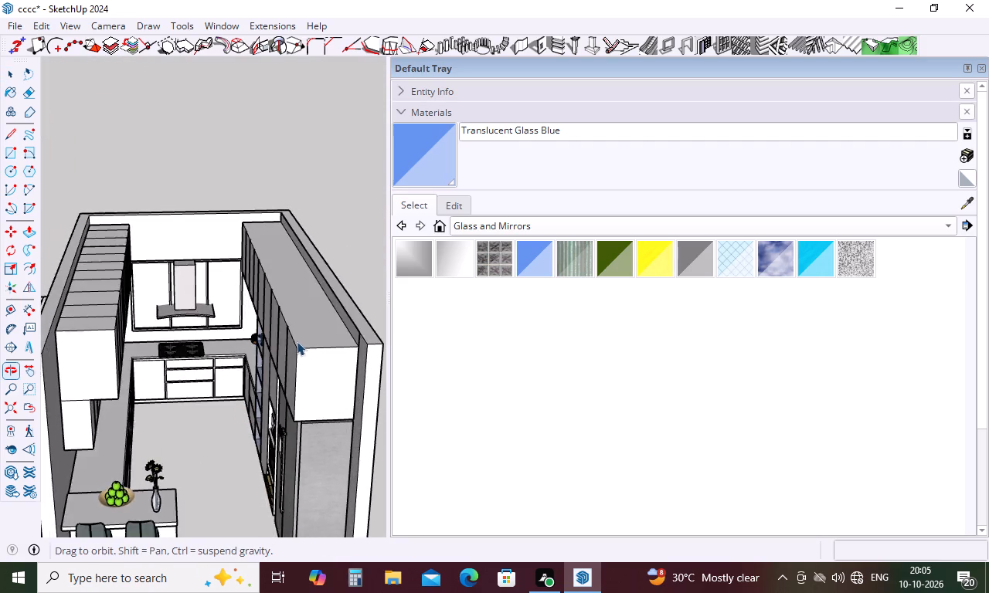
Examine the whole kitchen from the front and above, checking both cabinet runs, the hood wall and the breakfast counter.
scroll(304, 329, down, 12)
middle_drag(296, 361, 269, 295)
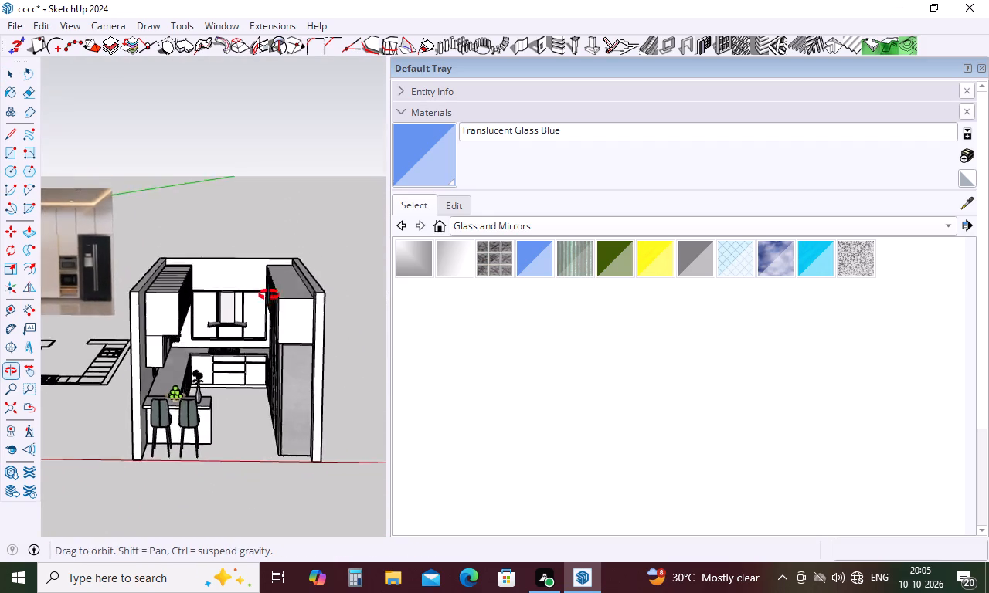
middle_drag(269, 295, 223, 318)
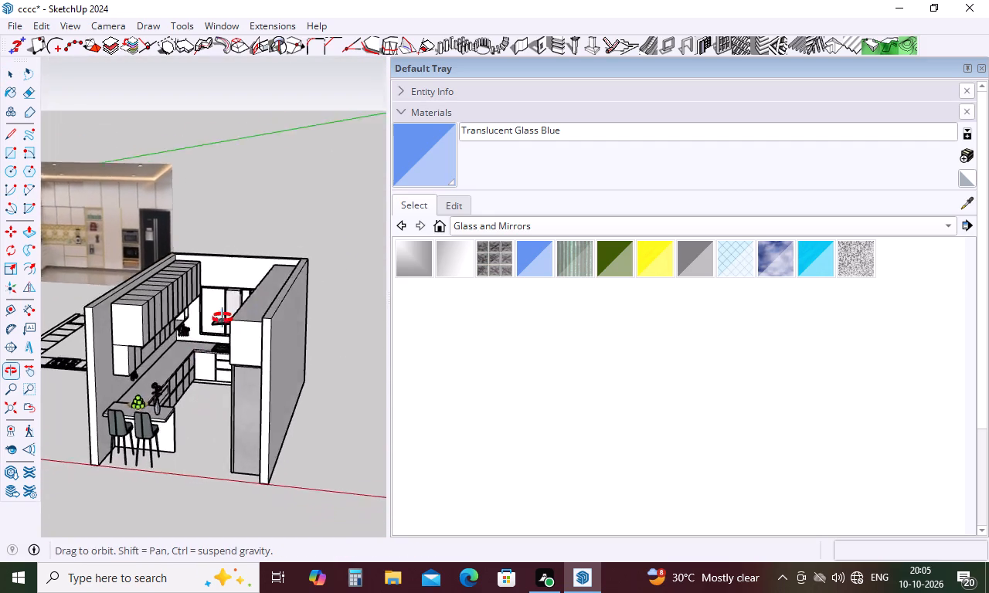
middle_drag(223, 318, 180, 392)
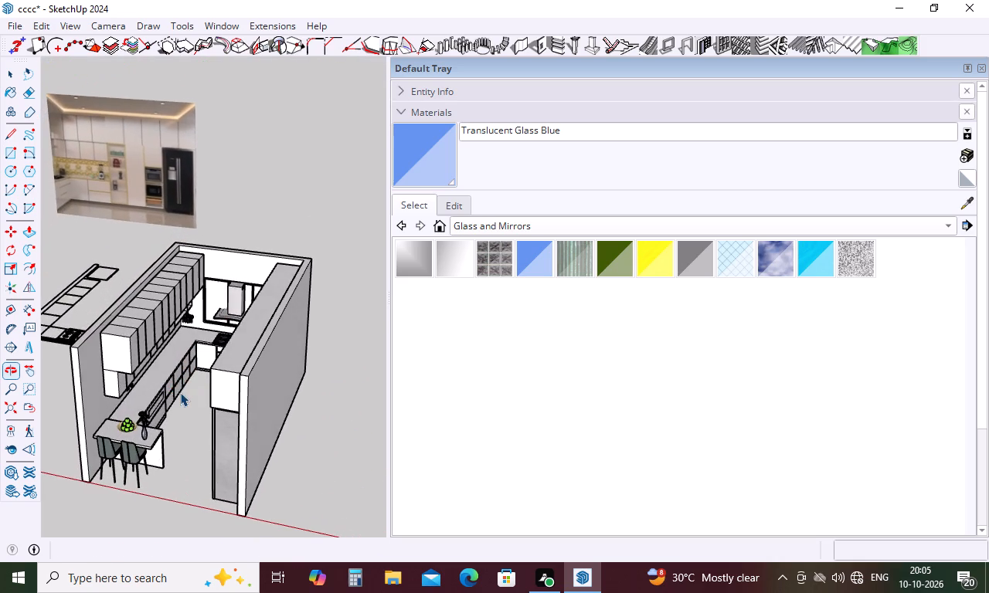
scroll(180, 393, up, 11)
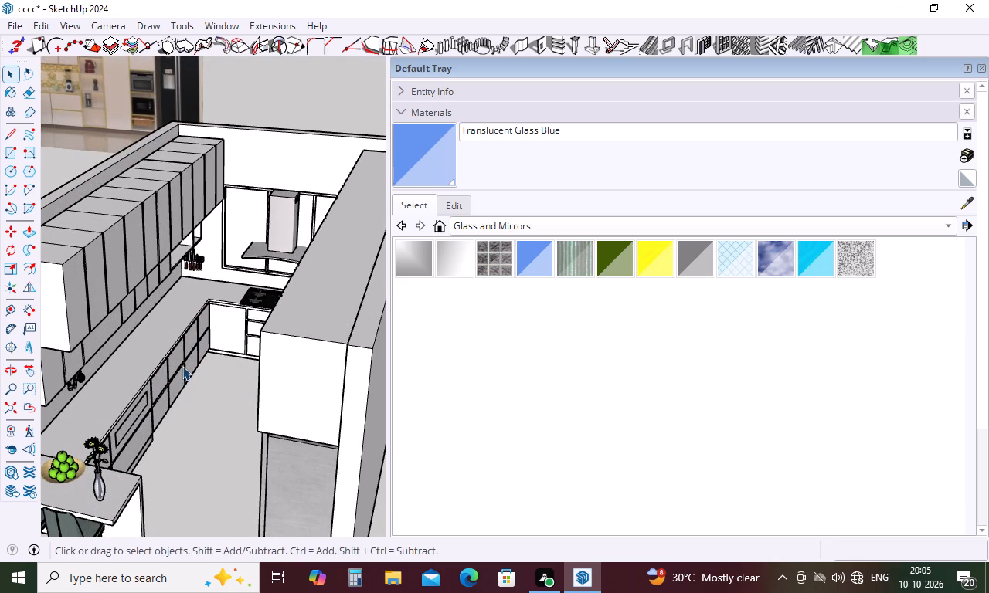
scroll(161, 351, down, 5)
middle_drag(252, 363, 330, 343)
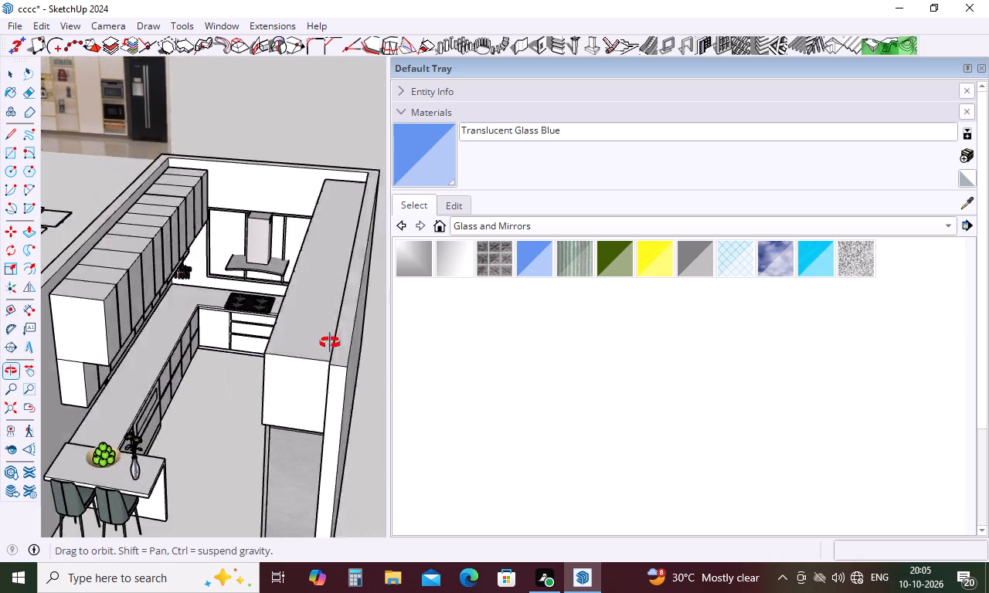
middle_drag(330, 343, 343, 320)
scroll(343, 309, down, 5)
middle_drag(327, 326, 347, 255)
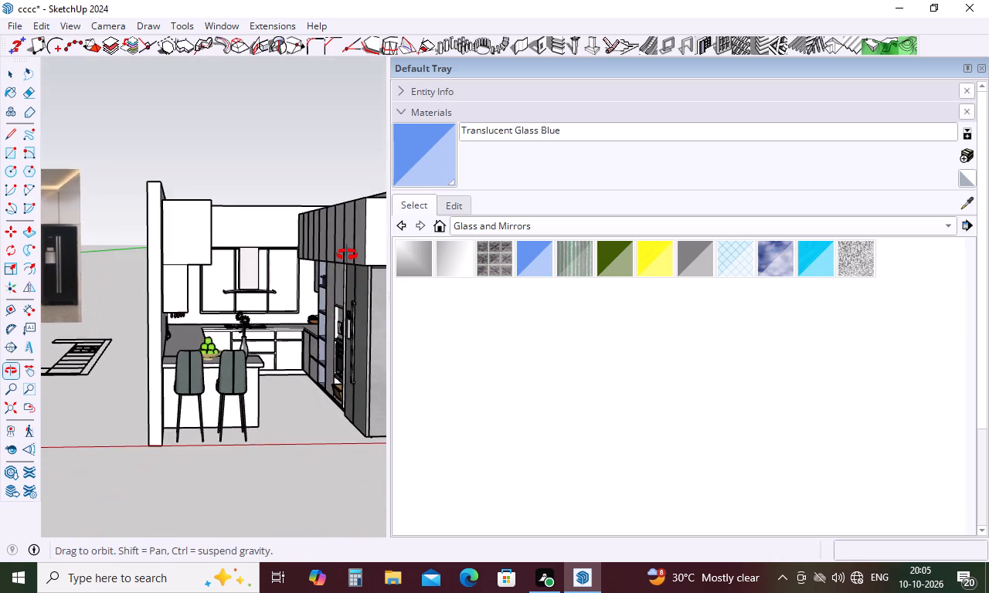
middle_drag(347, 255, 293, 282)
middle_drag(278, 292, 348, 295)
Study the reference photo's open shelves, built-in ovens, fridge, wall cabinets and patterned backsplash.
scroll(260, 330, down, 17)
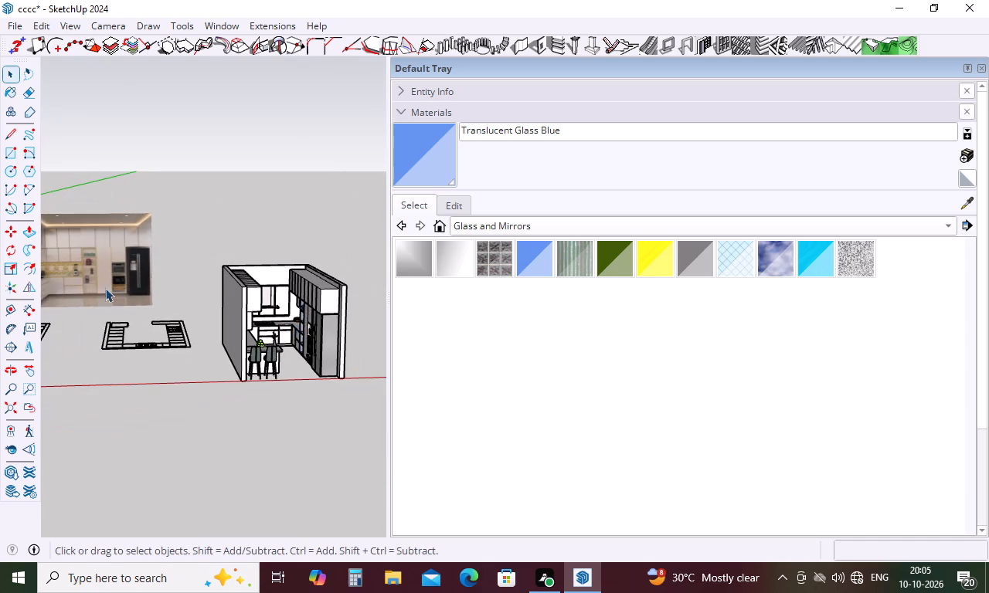
scroll(93, 282, up, 16)
scroll(96, 270, up, 5)
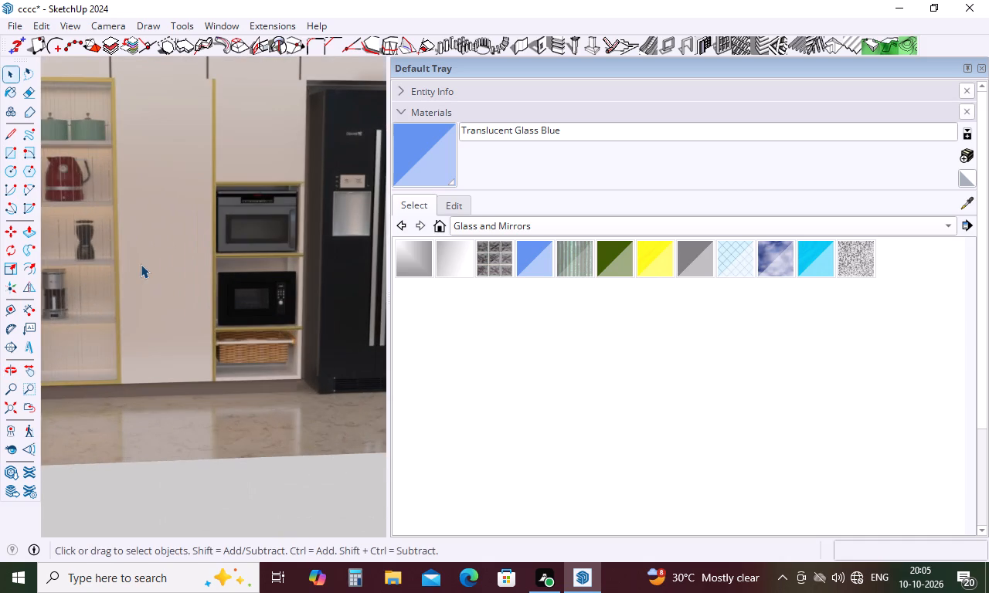
scroll(146, 264, down, 5)
scroll(253, 279, down, 10)
scroll(128, 246, up, 7)
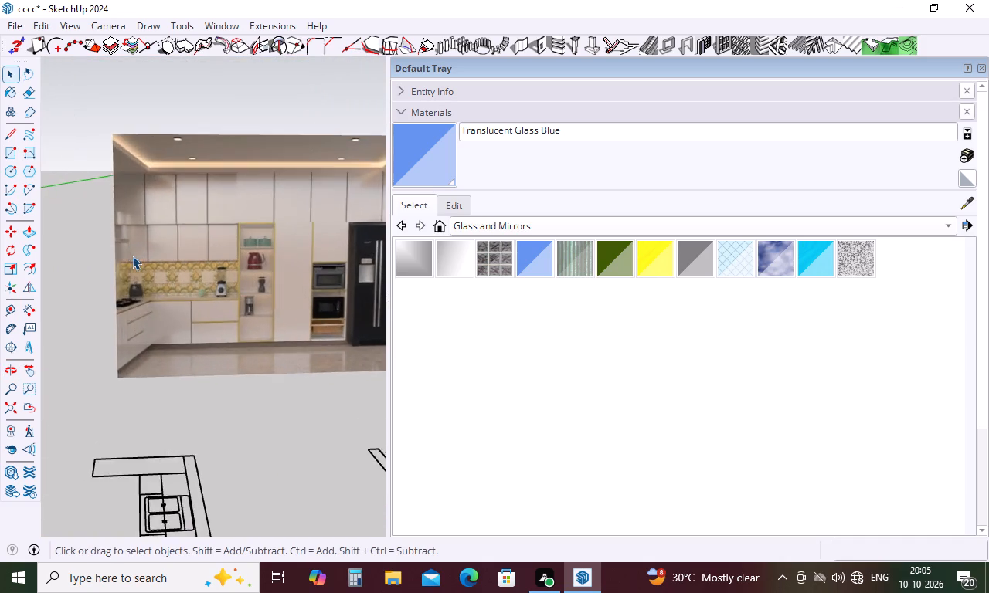
scroll(132, 256, up, 3)
scroll(227, 354, up, 4)
scroll(278, 308, down, 13)
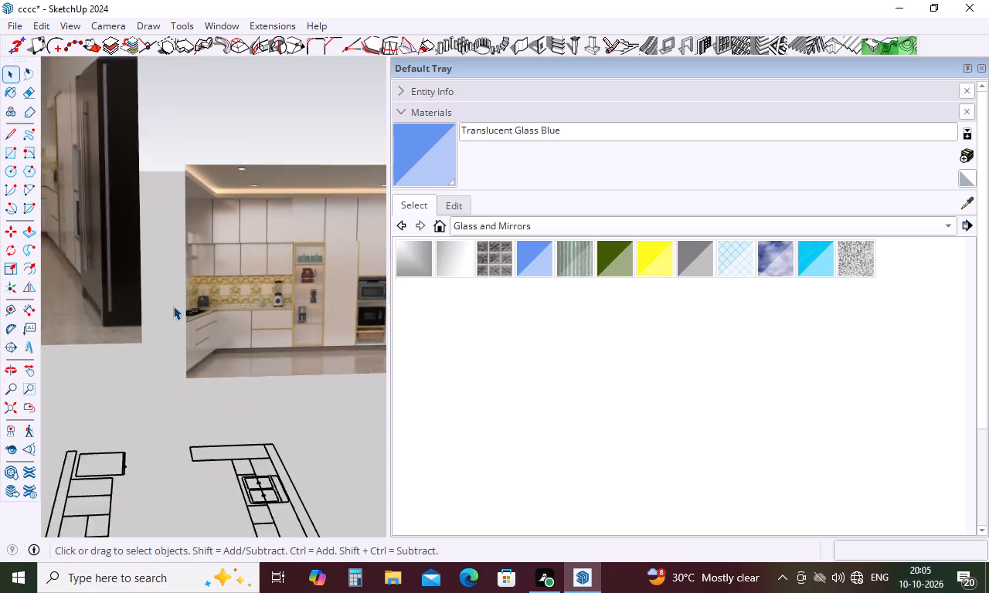
scroll(173, 306, down, 20)
scroll(173, 306, down, 5)
Inspect the back wall of the model, checking the hood, hob, drawers and knife set against the surrounding cabinets.
middle_drag(294, 348, 311, 310)
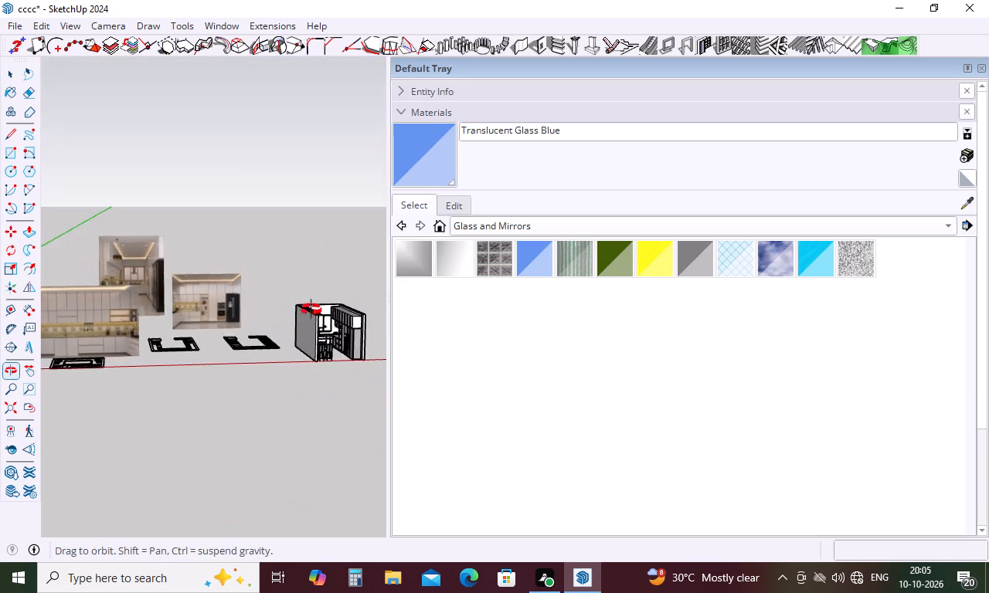
middle_drag(311, 310, 222, 266)
scroll(311, 296, up, 19)
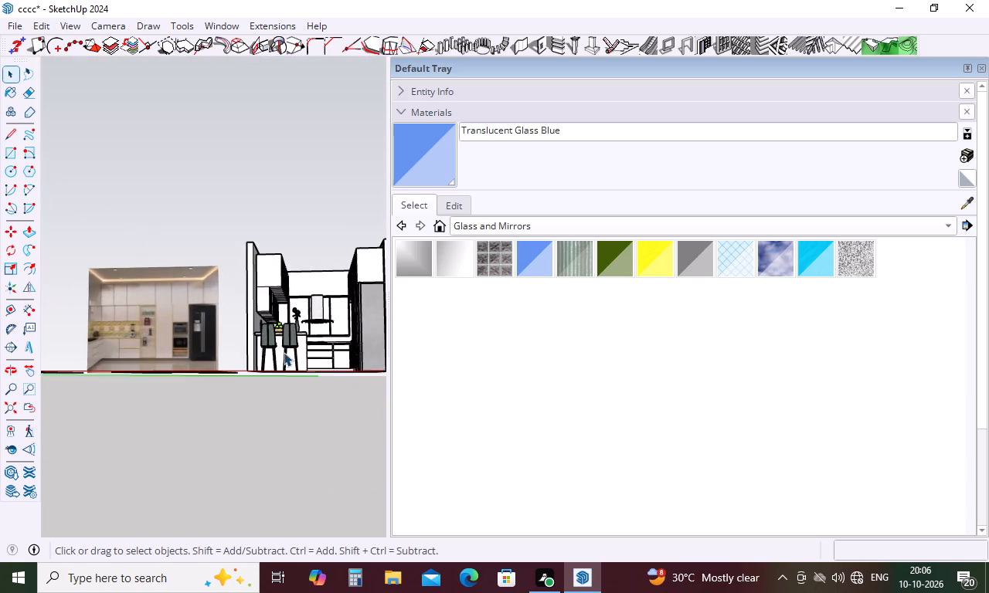
scroll(284, 352, up, 13)
middle_drag(349, 325, 349, 408)
scroll(360, 324, up, 6)
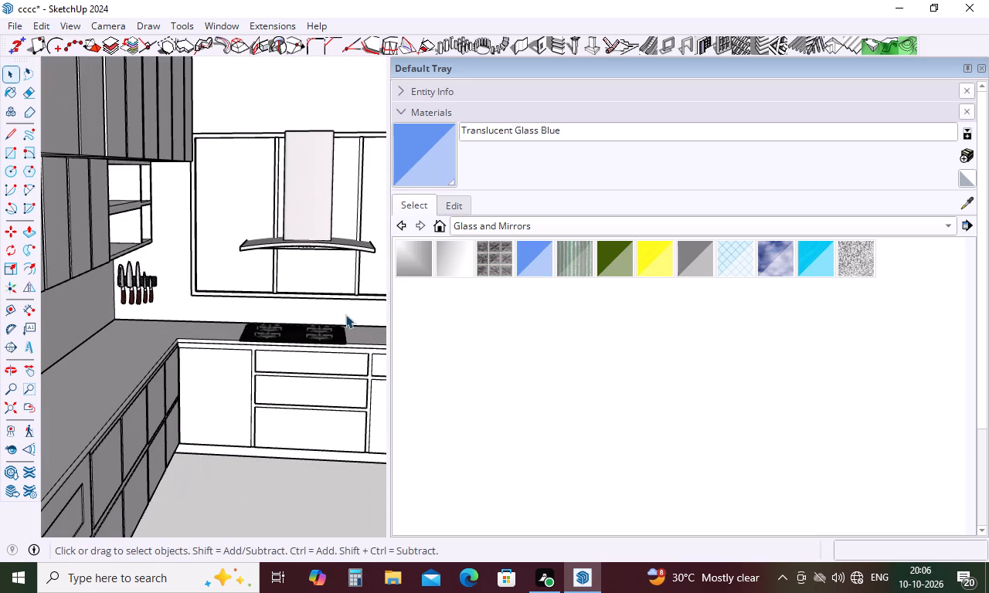
scroll(240, 310, down, 6)
middle_drag(248, 318, 208, 457)
scroll(246, 324, down, 5)
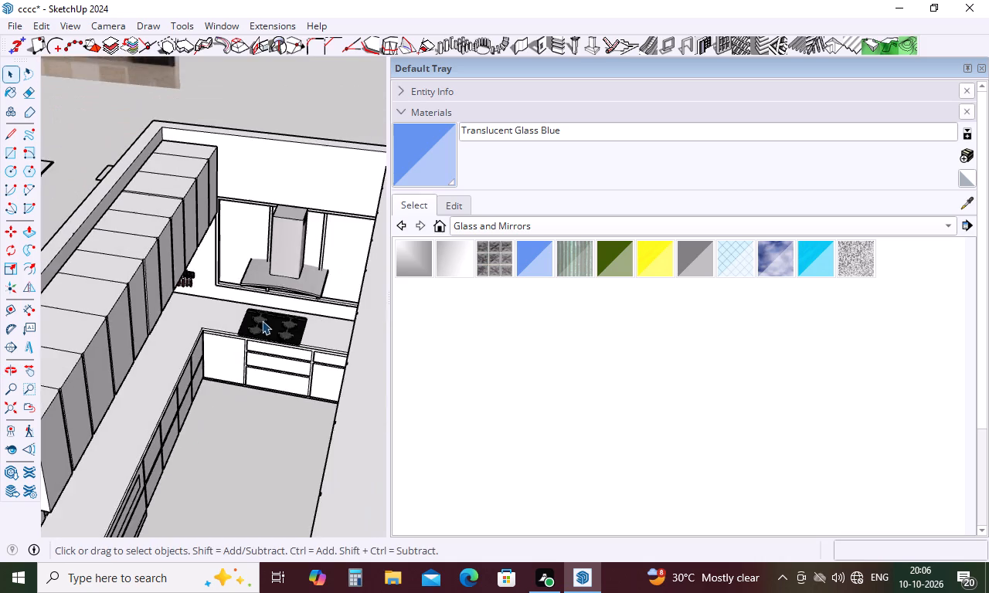
scroll(271, 318, up, 11)
scroll(286, 320, down, 19)
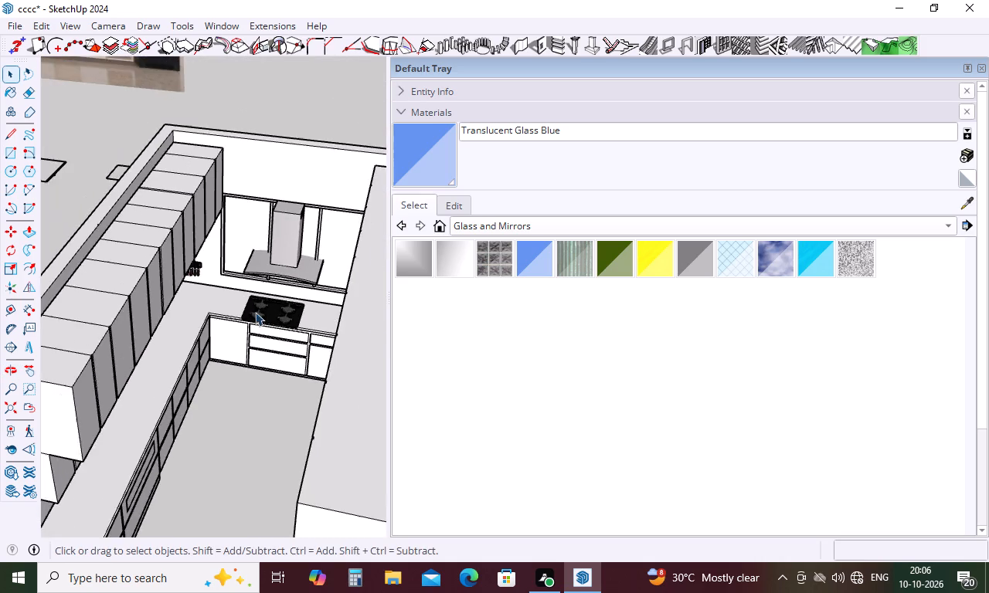
scroll(255, 312, down, 5)
middle_drag(221, 373, 242, 292)
scroll(243, 292, up, 1)
scroll(243, 291, down, 10)
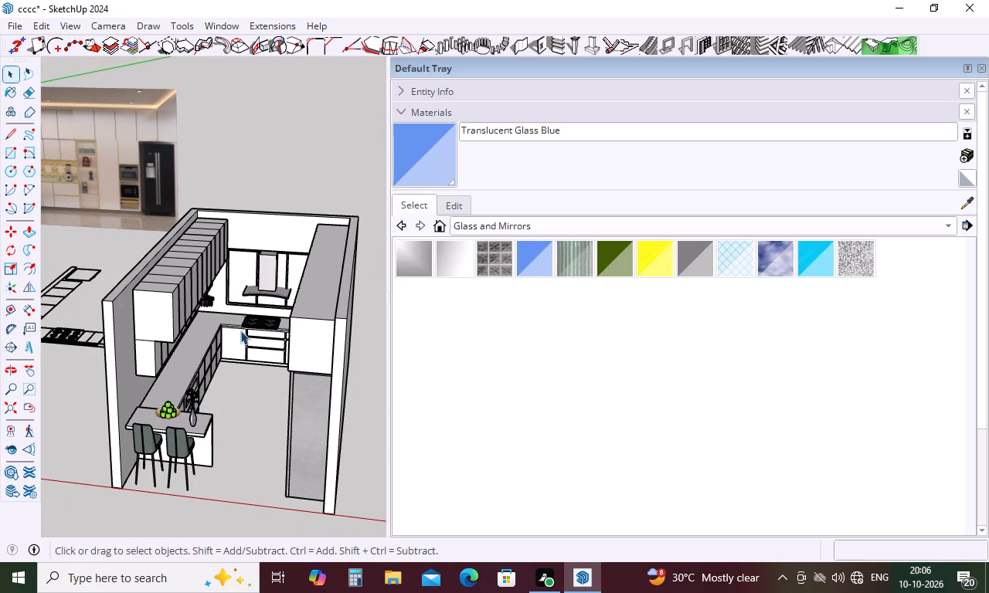
scroll(240, 331, down, 11)
middle_drag(241, 355, 331, 338)
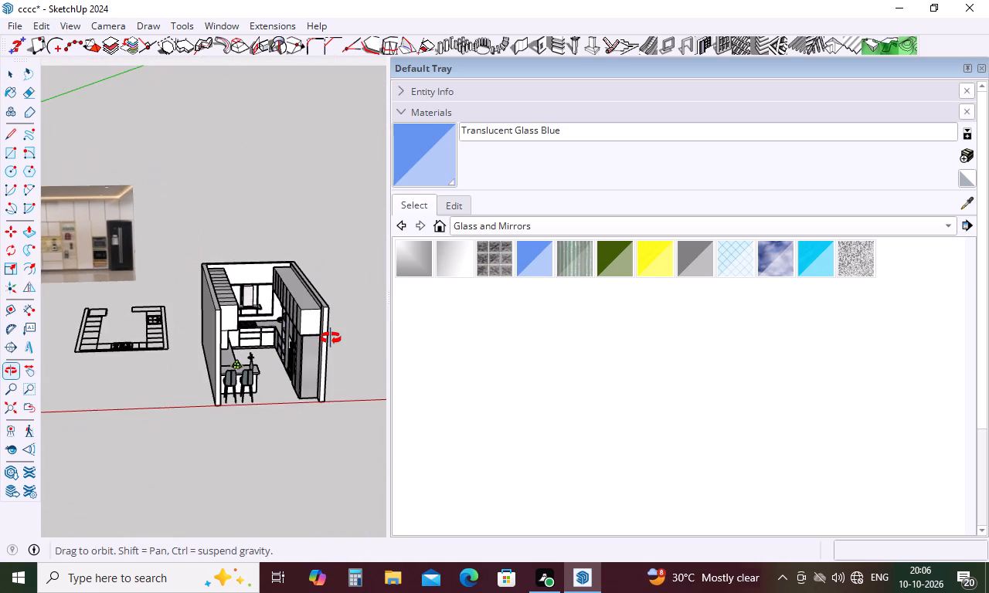
middle_drag(331, 338, 311, 347)
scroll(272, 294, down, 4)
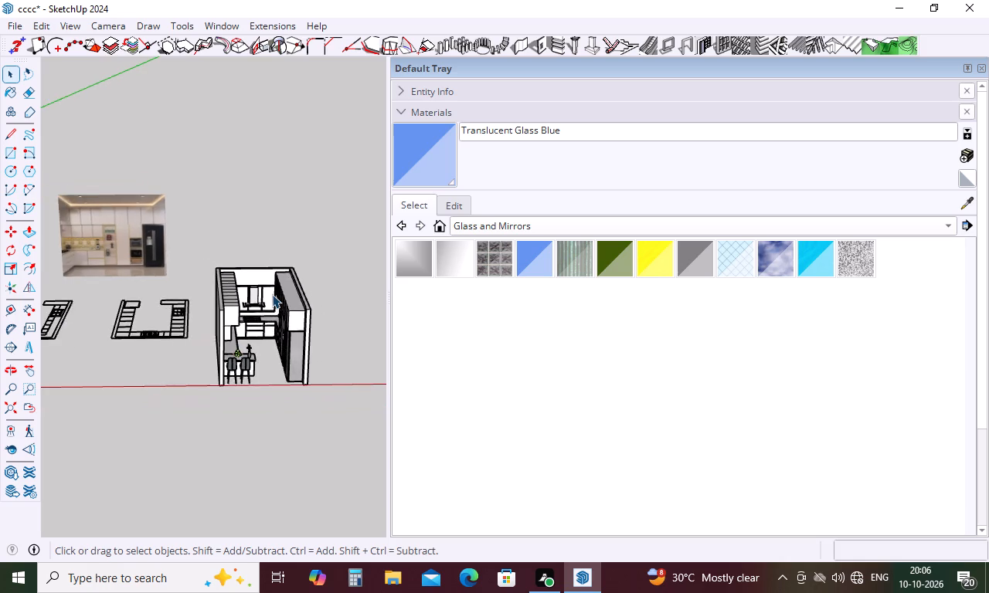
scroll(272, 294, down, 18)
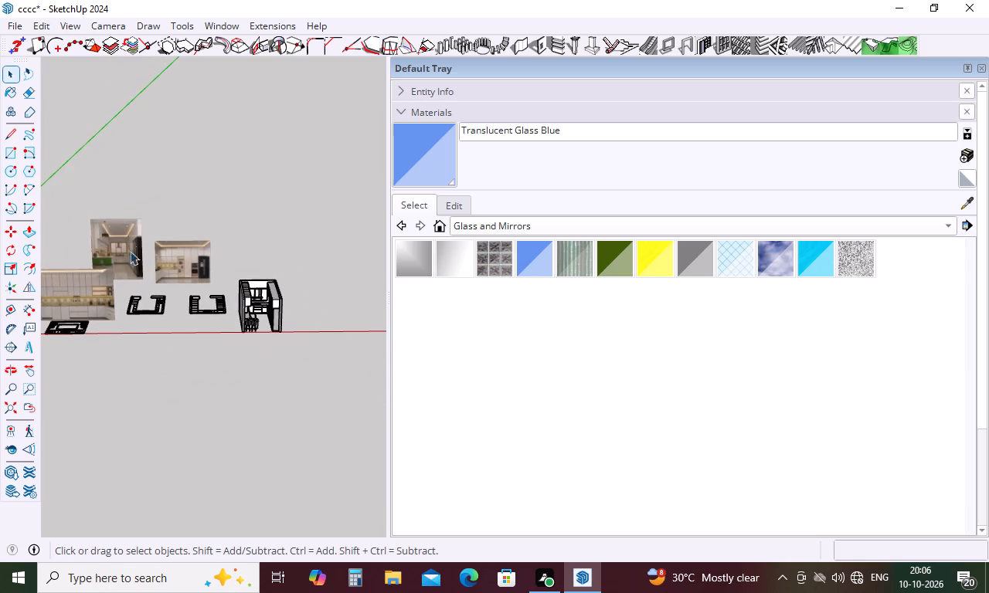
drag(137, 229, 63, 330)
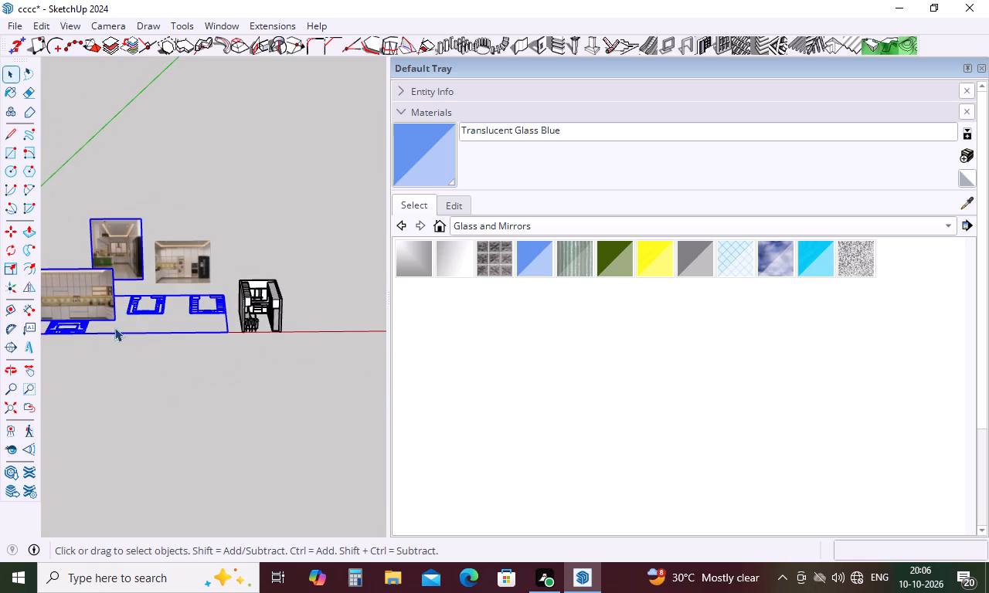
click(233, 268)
Inspect the breakfast counter with its stools, fruit bowl and vase, and the long cabinet run with the utensil set.
scroll(240, 356, up, 4)
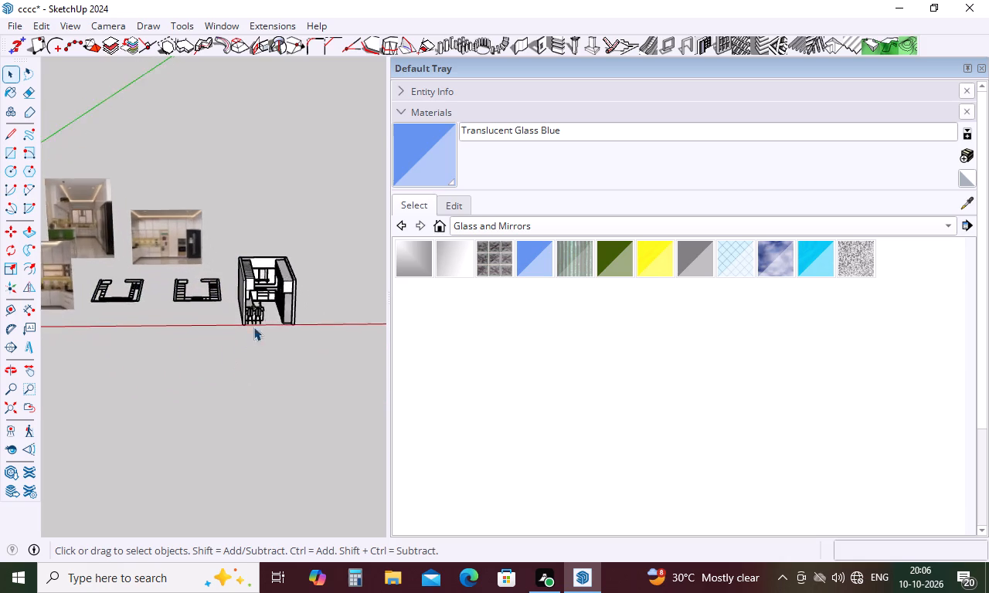
scroll(253, 327, up, 6)
middle_drag(292, 301, 226, 318)
scroll(226, 312, up, 14)
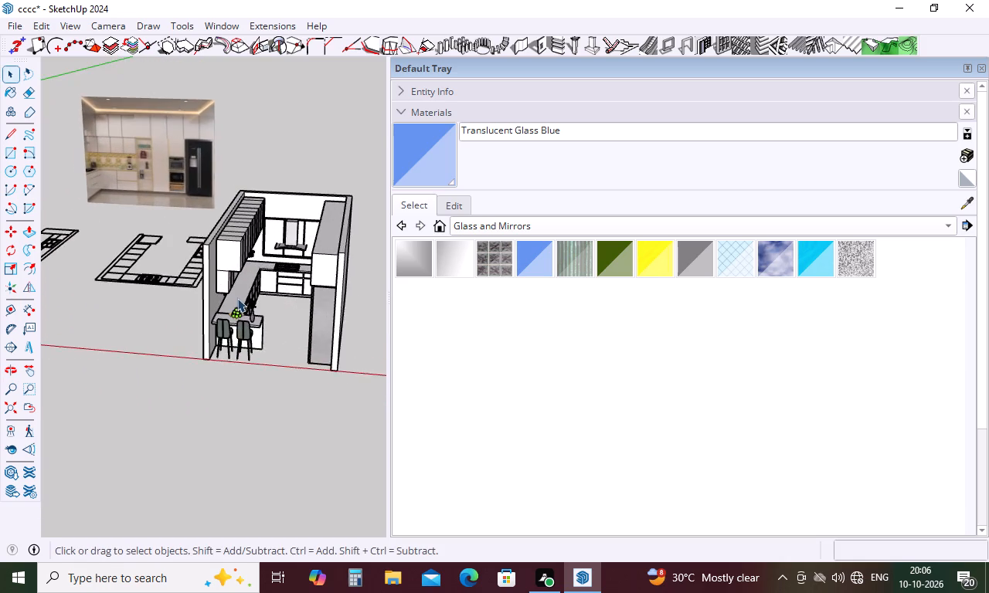
scroll(237, 298, up, 15)
middle_drag(262, 317, 170, 354)
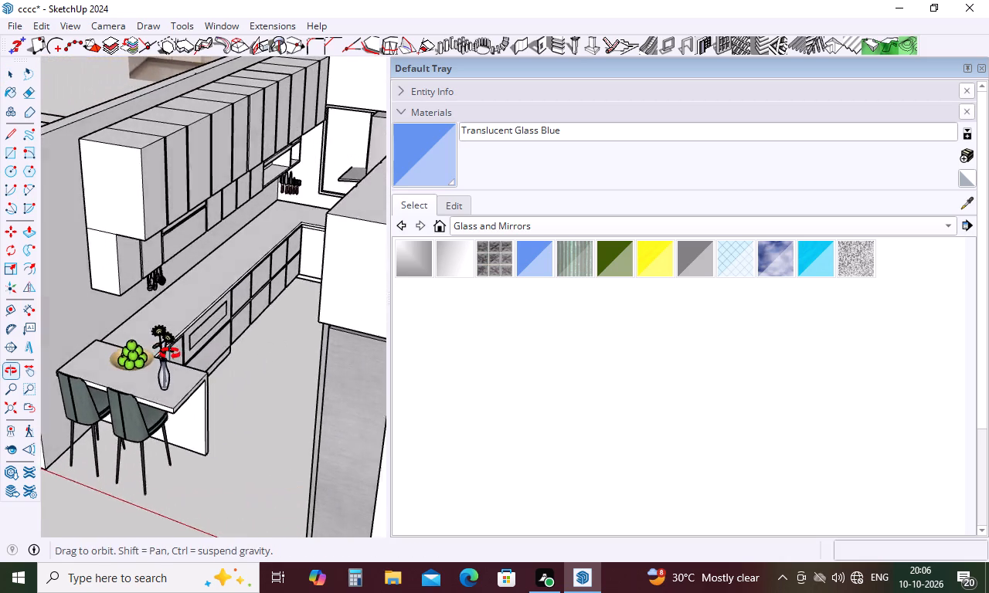
middle_drag(170, 354, 88, 352)
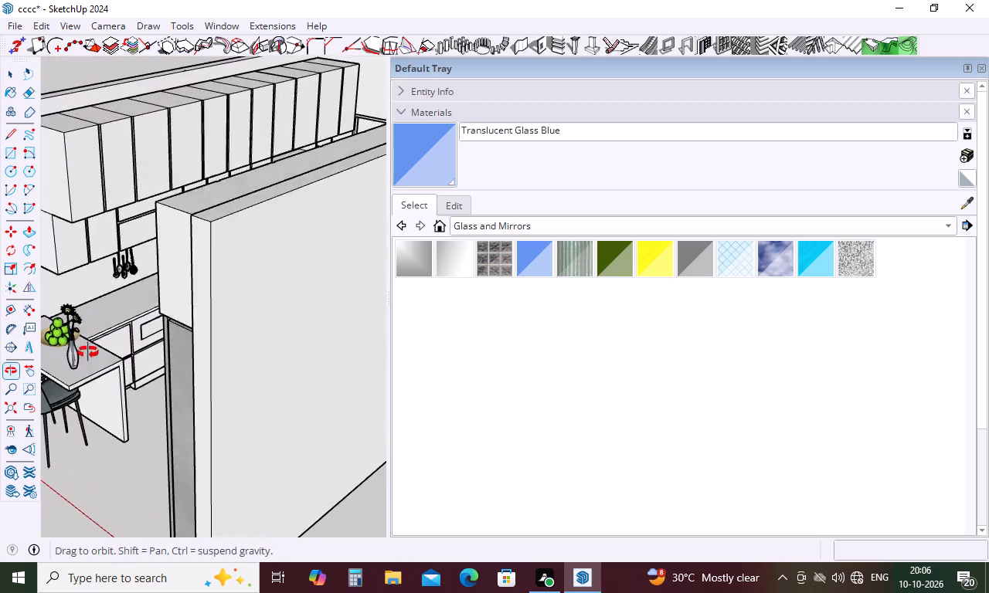
middle_drag(88, 352, 164, 383)
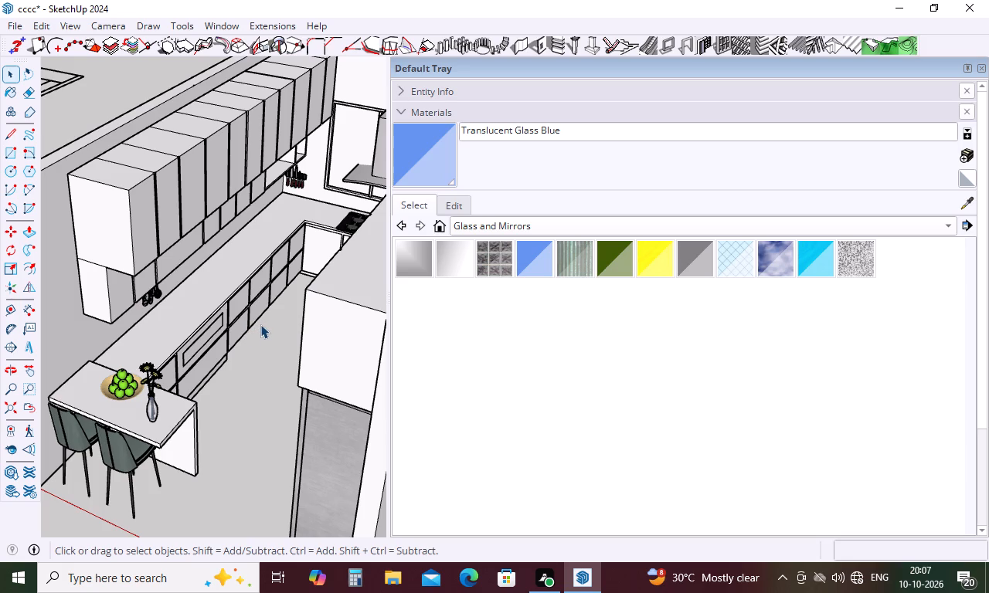
middle_drag(272, 290, 314, 177)
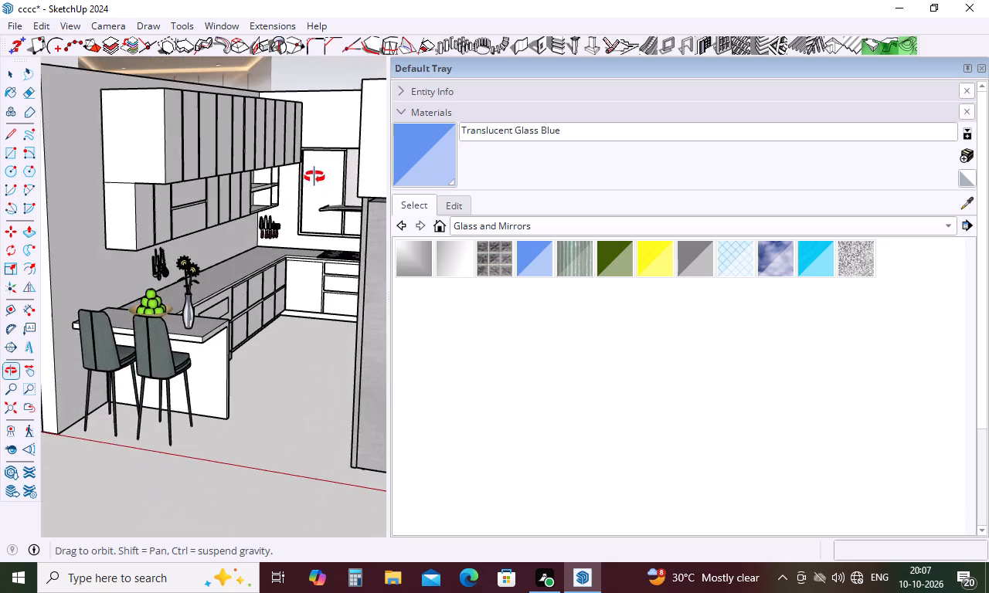
middle_drag(314, 177, 360, 185)
scroll(333, 205, down, 6)
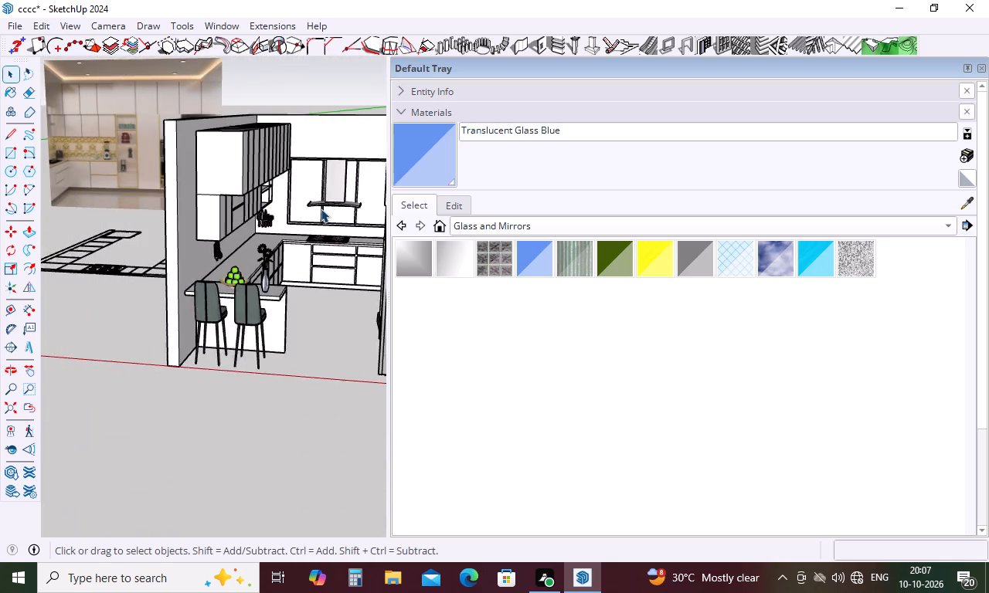
scroll(321, 208, down, 15)
middle_drag(257, 254, 326, 266)
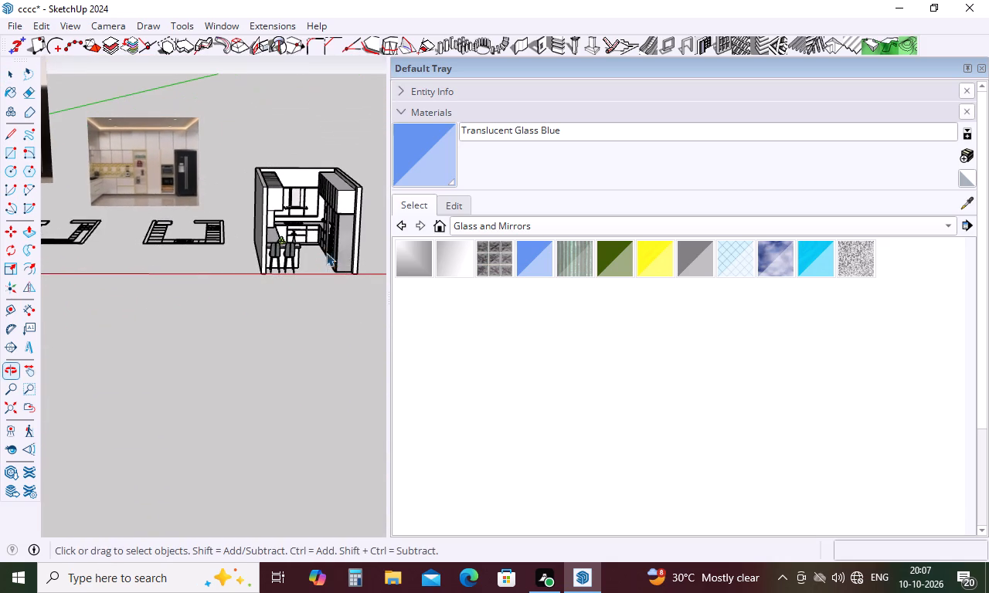
scroll(352, 210, up, 15)
middle_drag(347, 222, 308, 254)
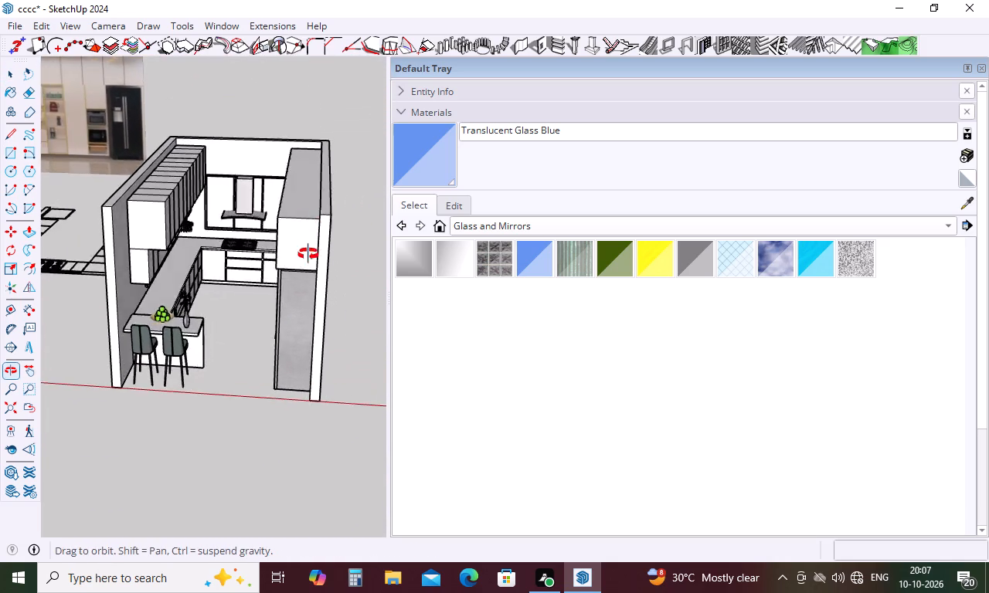
middle_drag(308, 254, 308, 227)
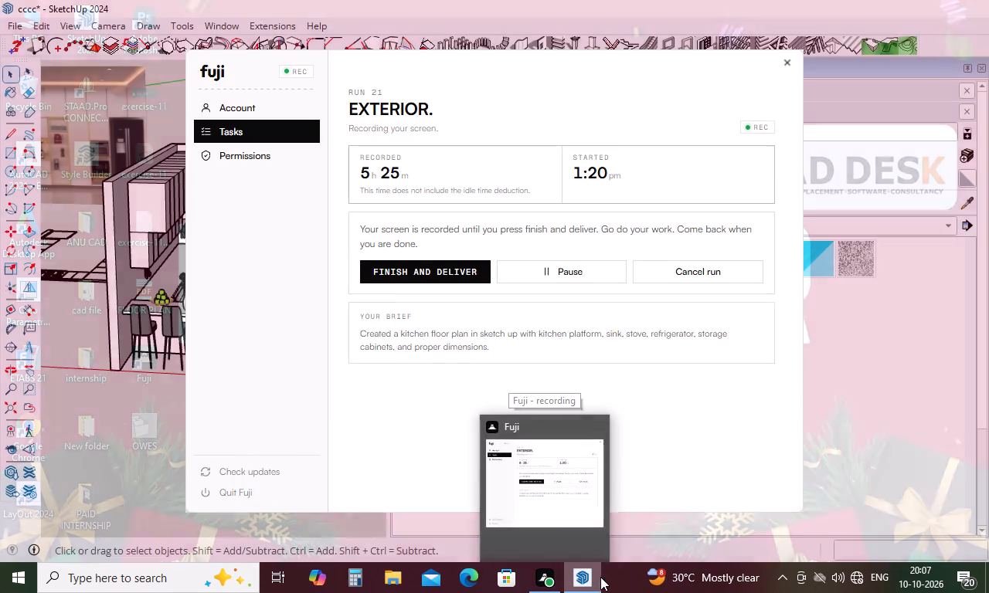
Examine the kitchen from the front, the outer side wall and above, checking the wall cabinets and tall units.
middle_drag(321, 403, 336, 401)
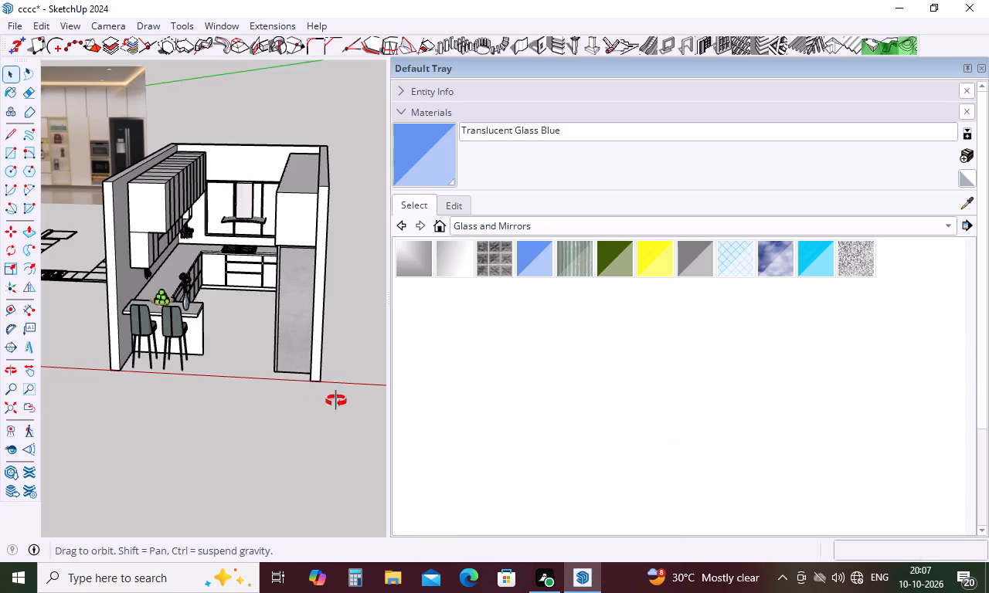
middle_drag(336, 401, 381, 373)
scroll(381, 373, up, 1)
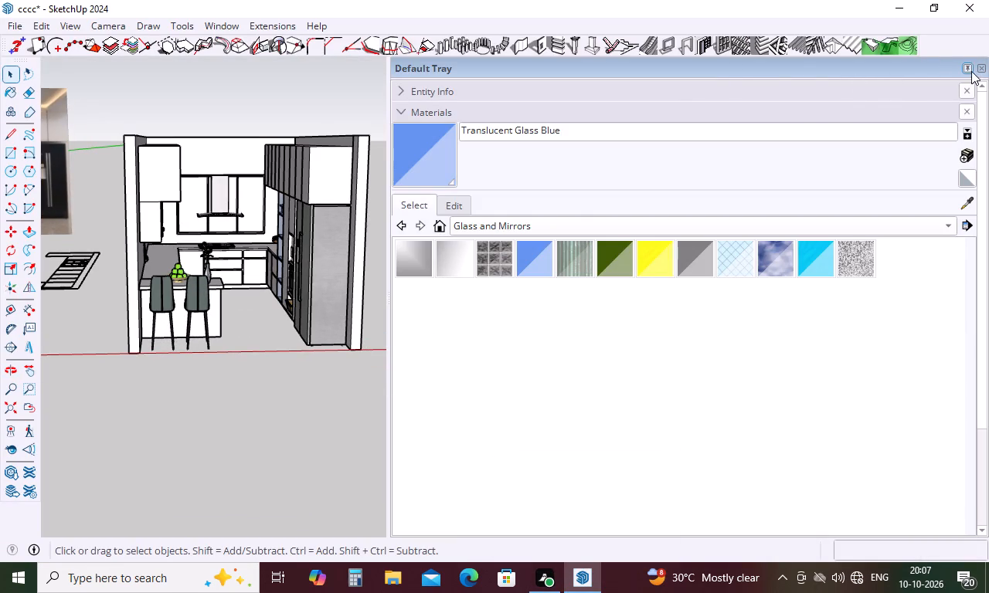
scroll(117, 228, up, 10)
middle_drag(177, 209, 173, 296)
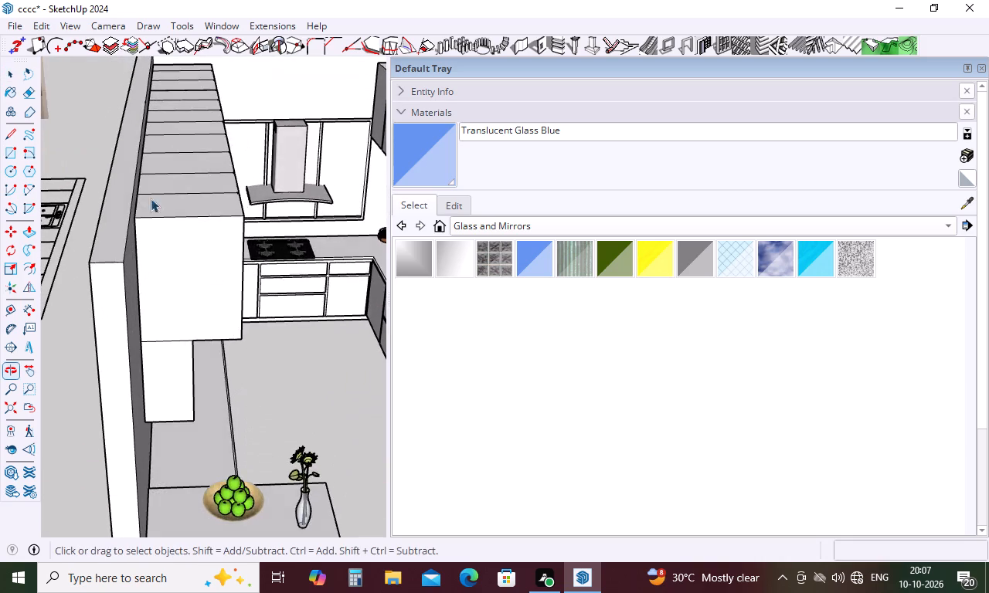
scroll(131, 154, down, 12)
scroll(159, 213, up, 5)
middle_drag(159, 213, 249, 178)
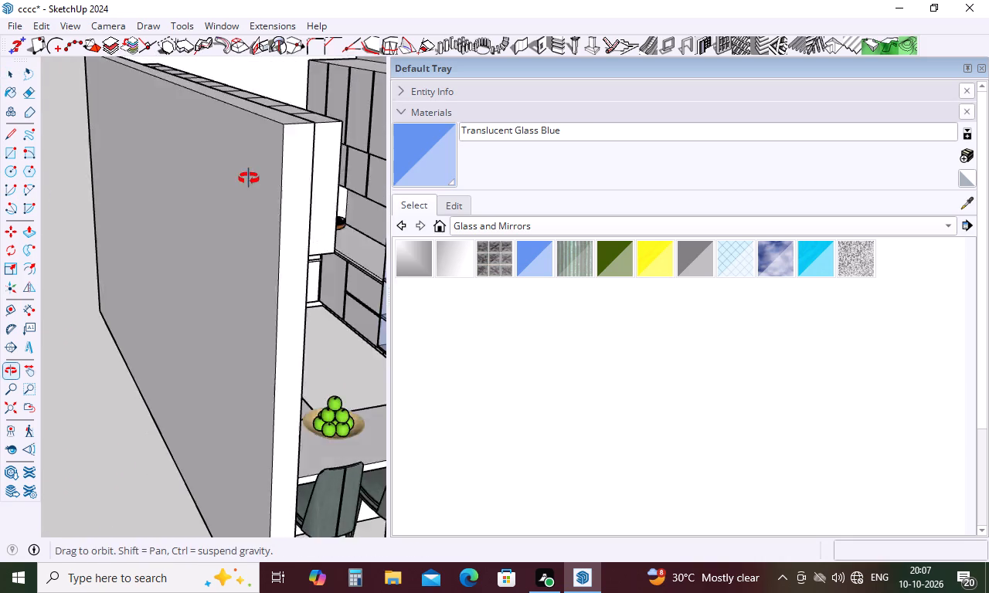
middle_drag(249, 178, 175, 286)
scroll(188, 246, down, 17)
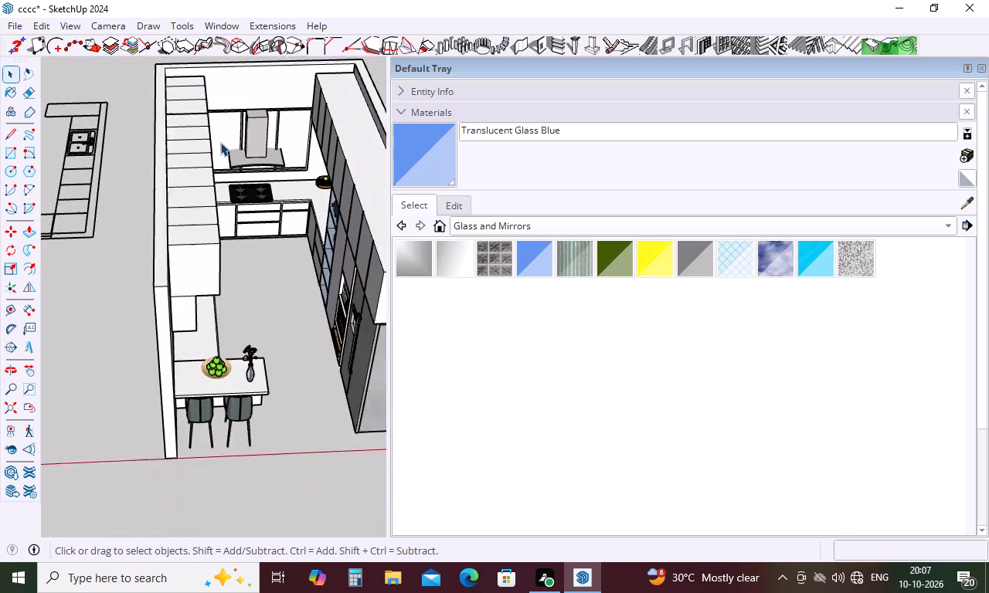
Inspect the tall-unit wall of the model, checking the glass-fronted shelves, built-in ovens, basket and fridge from eye level and above.
middle_drag(170, 313, 77, 137)
middle_drag(188, 219, 308, 303)
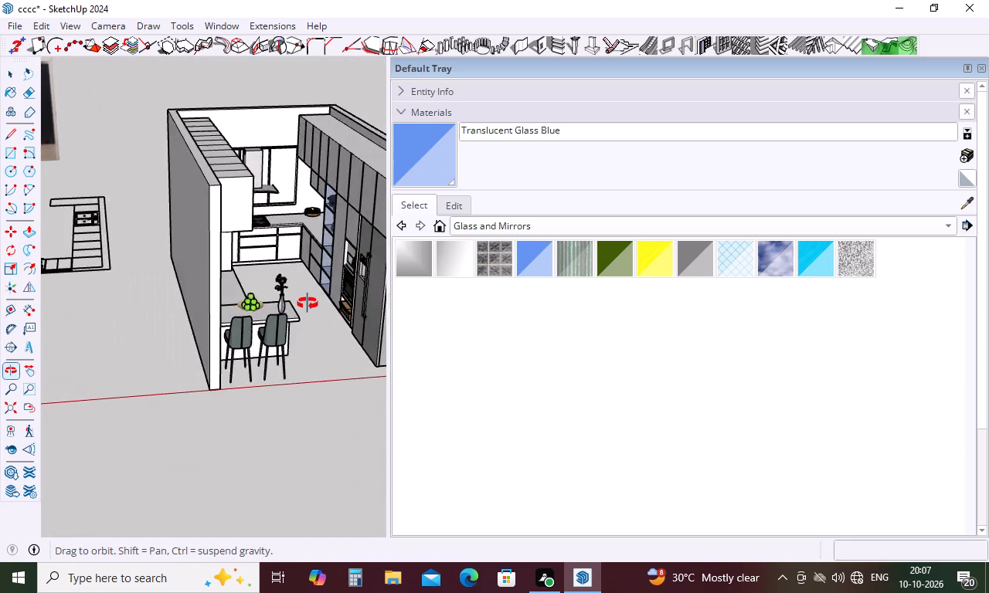
middle_drag(308, 303, 331, 288)
scroll(342, 256, up, 6)
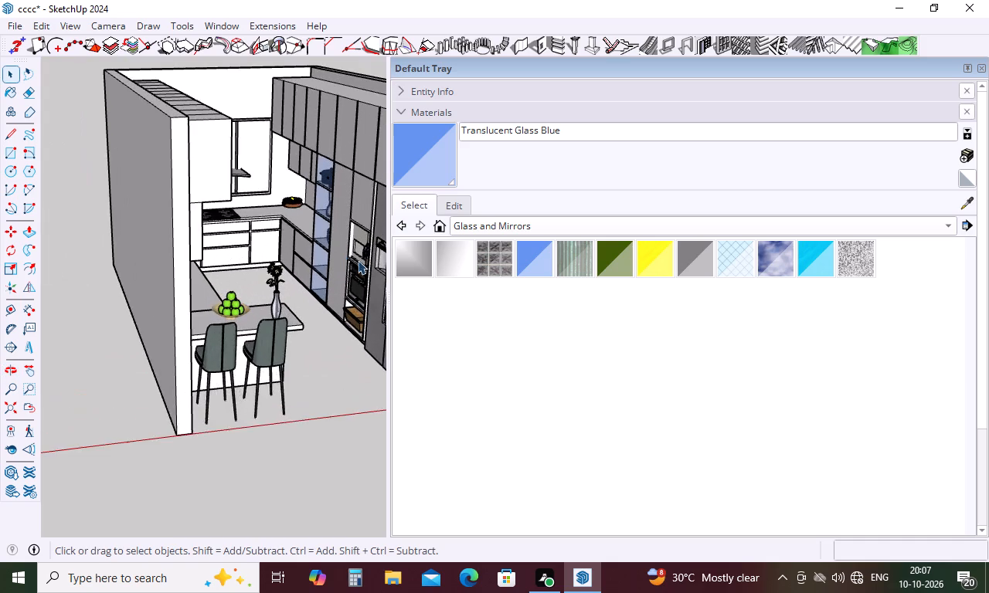
scroll(358, 260, up, 10)
scroll(354, 255, up, 12)
middle_drag(246, 249, 228, 307)
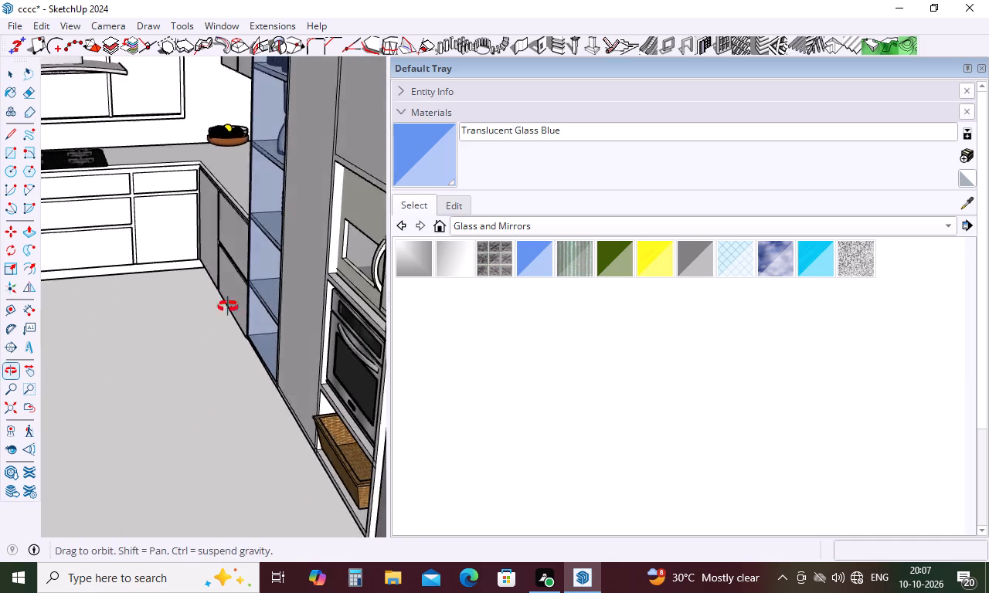
middle_drag(228, 307, 218, 337)
scroll(203, 245, down, 12)
middle_drag(278, 185, 309, 178)
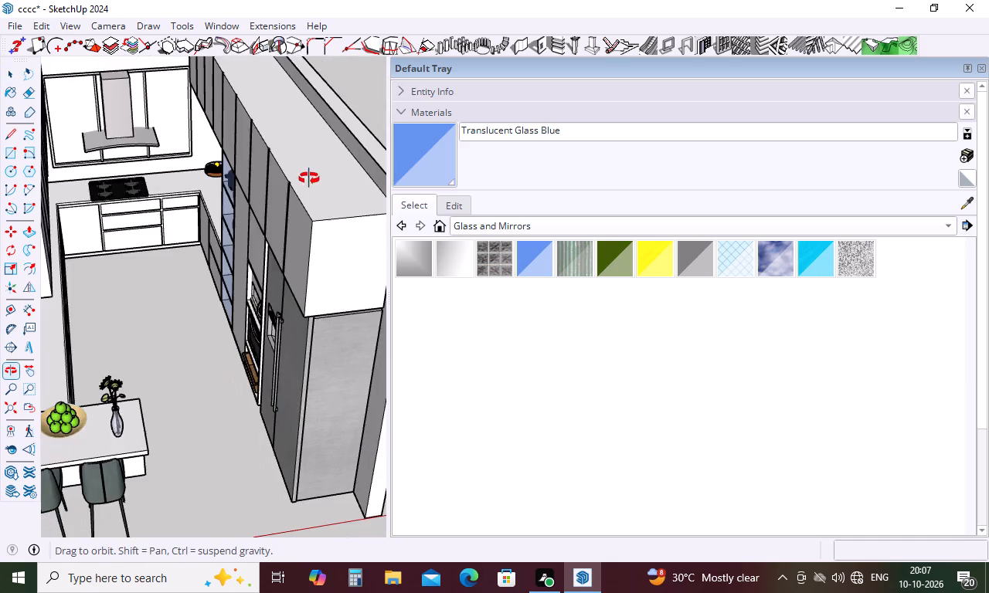
middle_drag(309, 178, 322, 165)
scroll(150, 175, up, 6)
middle_drag(169, 255, 260, 227)
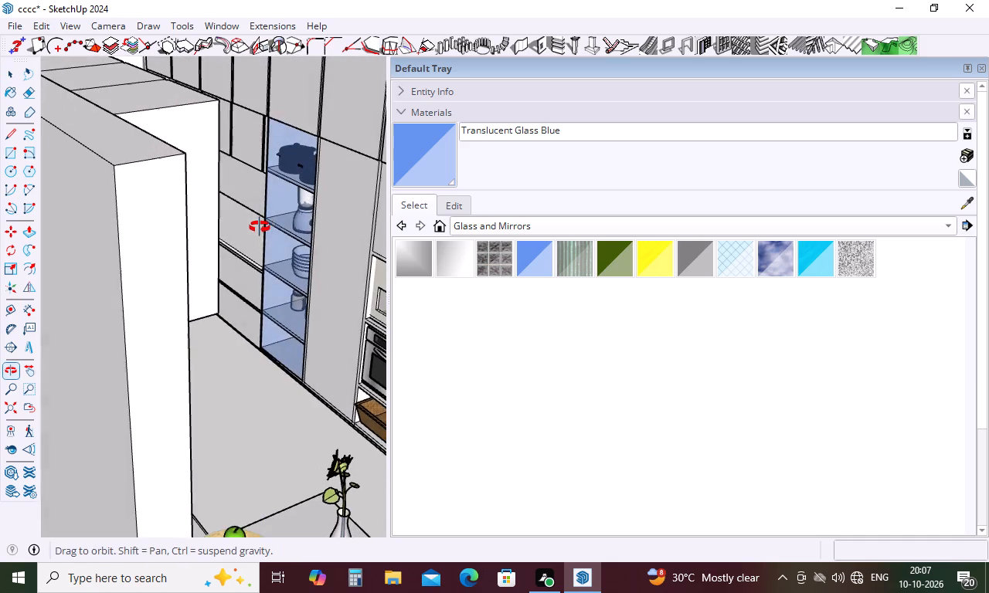
middle_drag(260, 227, 194, 260)
scroll(224, 198, down, 6)
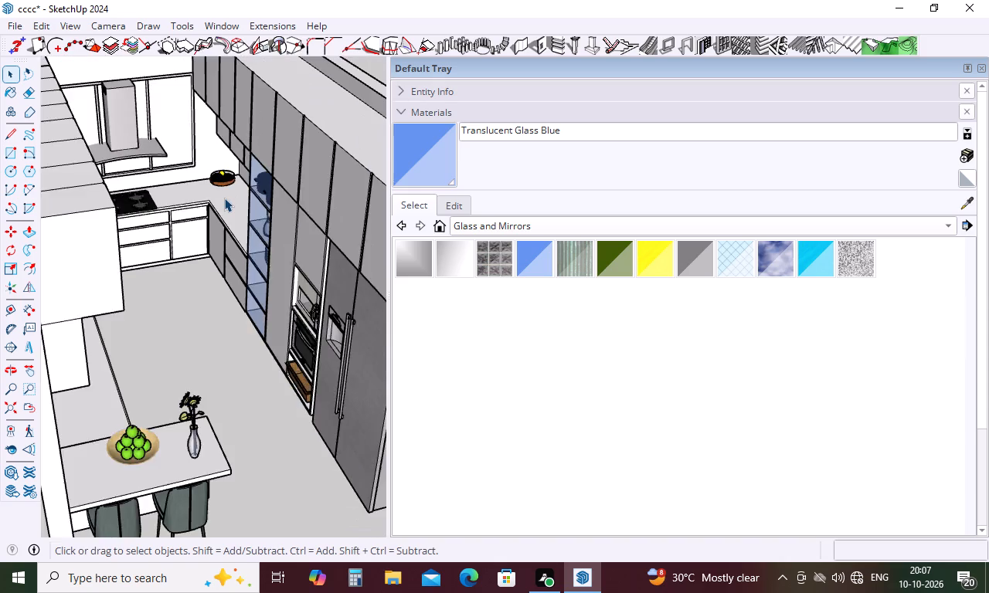
scroll(224, 198, down, 4)
scroll(255, 268, down, 10)
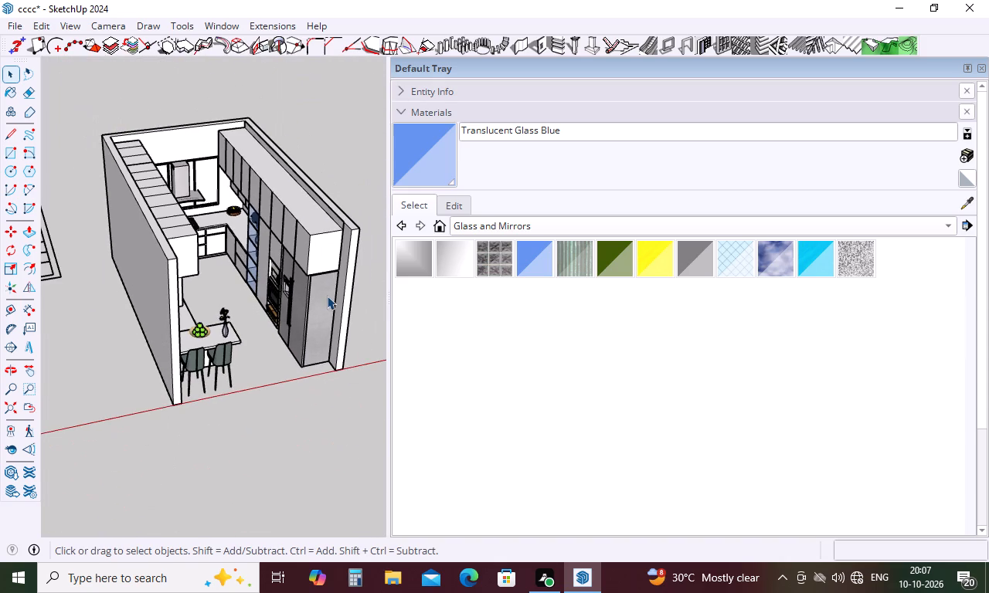
Examine the breakfast counter side of the model, checking the wall cabinets, open shelves, utensil sets and long base cabinet run.
middle_drag(327, 297, 104, 302)
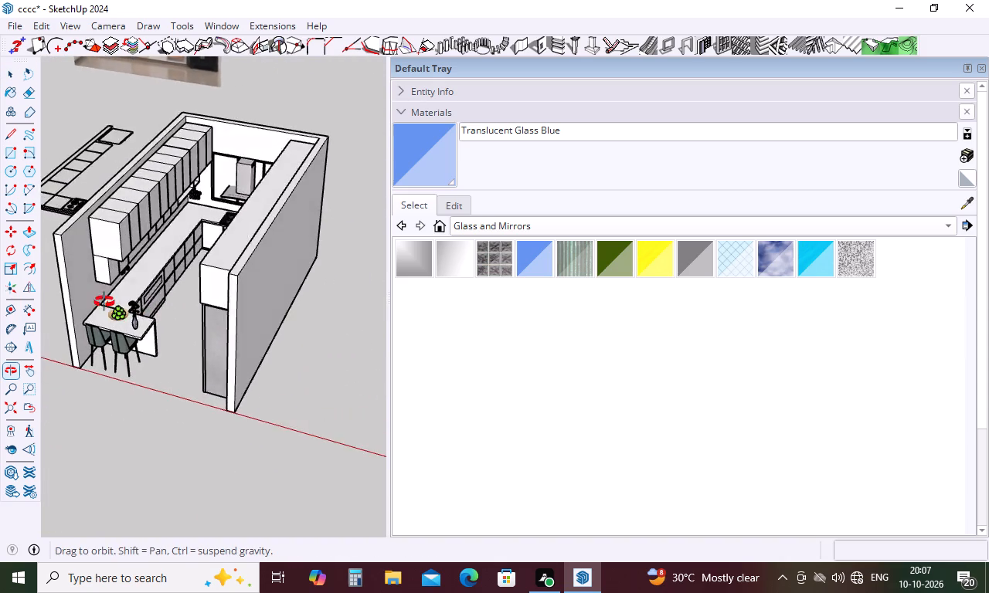
middle_drag(104, 302, 103, 220)
scroll(103, 239, up, 10)
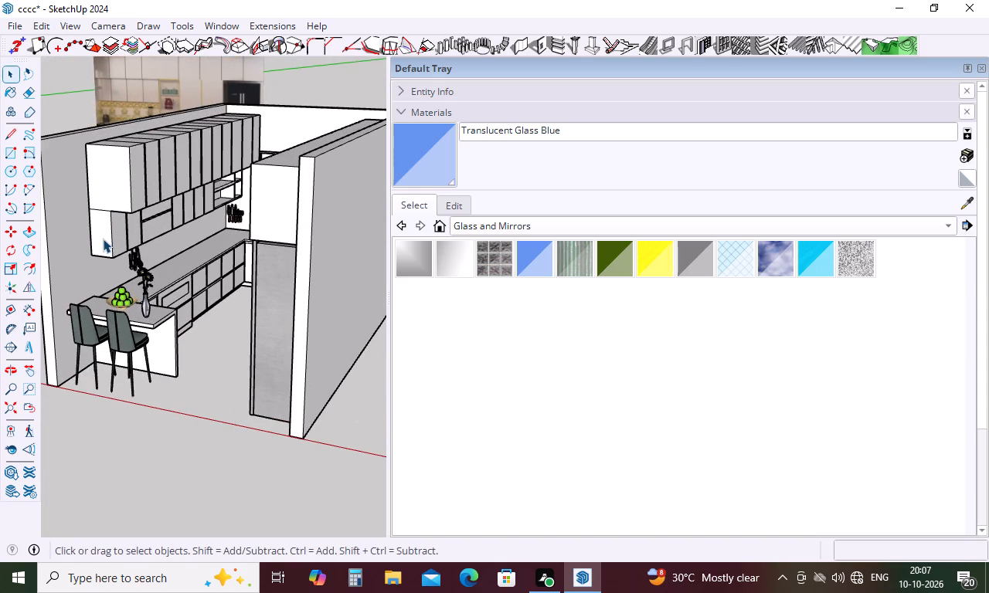
scroll(104, 234, up, 6)
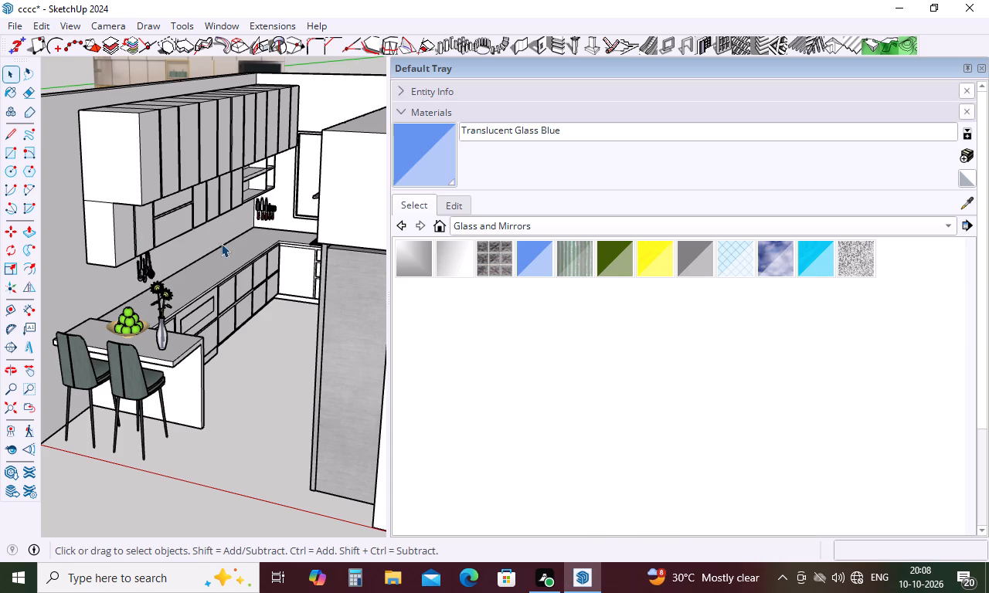
scroll(250, 245, down, 8)
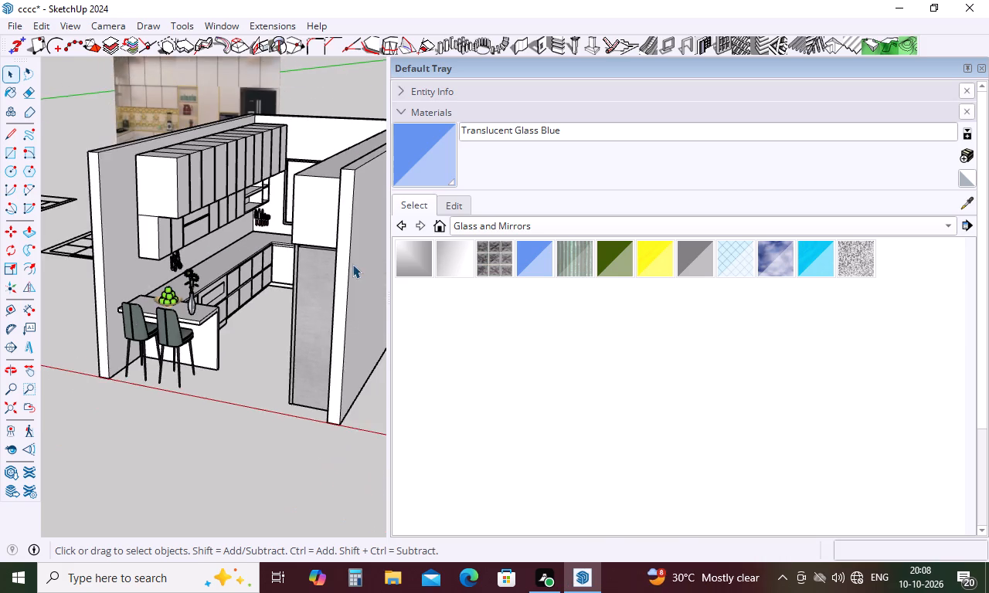
scroll(352, 264, down, 3)
middle_drag(307, 297, 361, 303)
scroll(257, 252, down, 2)
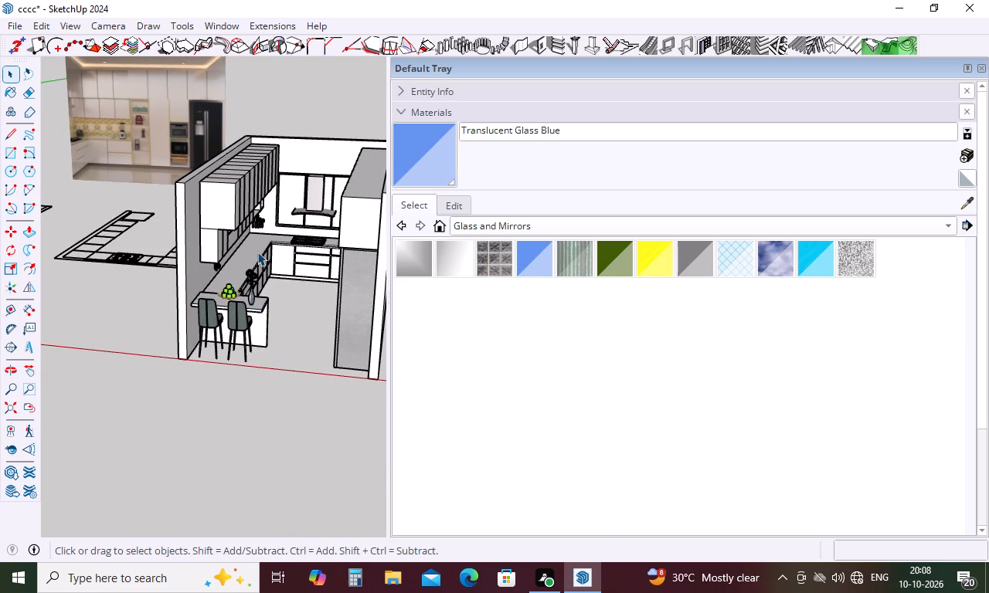
scroll(257, 252, down, 3)
middle_drag(257, 252, 310, 243)
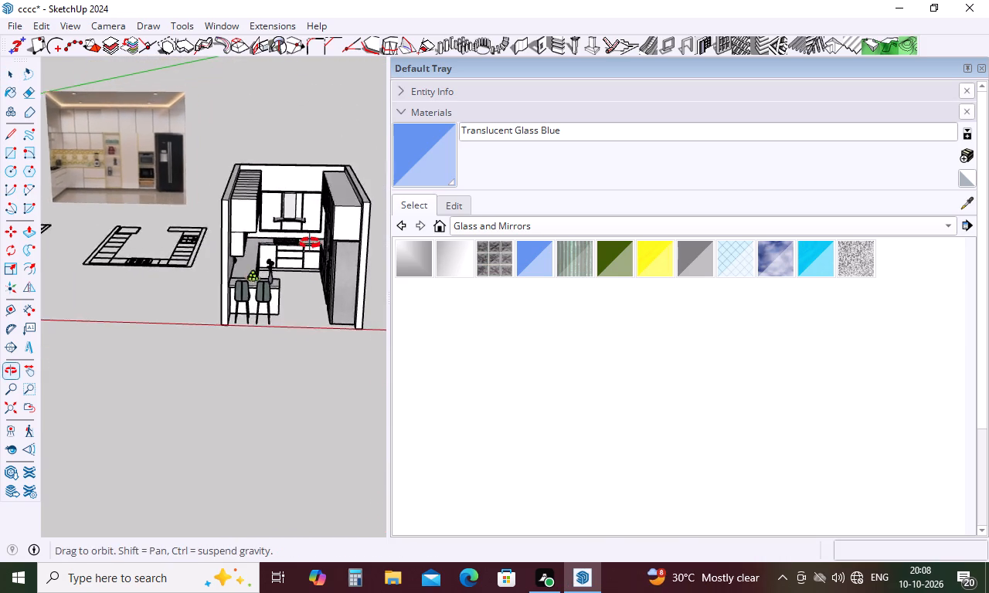
middle_drag(310, 243, 338, 239)
Study the reference photos of the shelf and fridge wall and the window wall with the green stools.
scroll(322, 242, down, 5)
scroll(80, 156, up, 8)
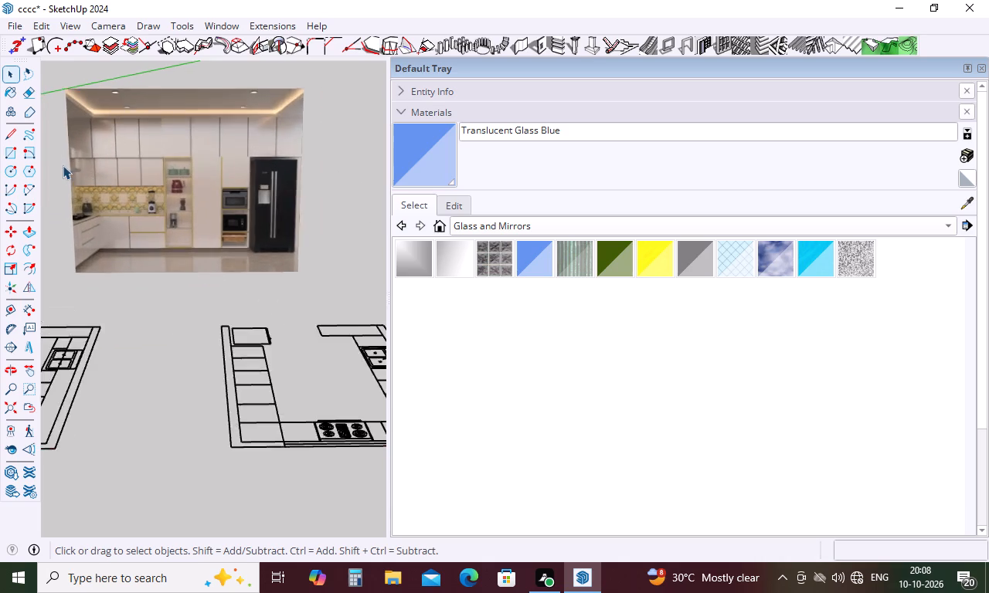
scroll(63, 165, up, 12)
middle_drag(174, 223, 248, 231)
scroll(250, 231, up, 1)
scroll(250, 211, down, 6)
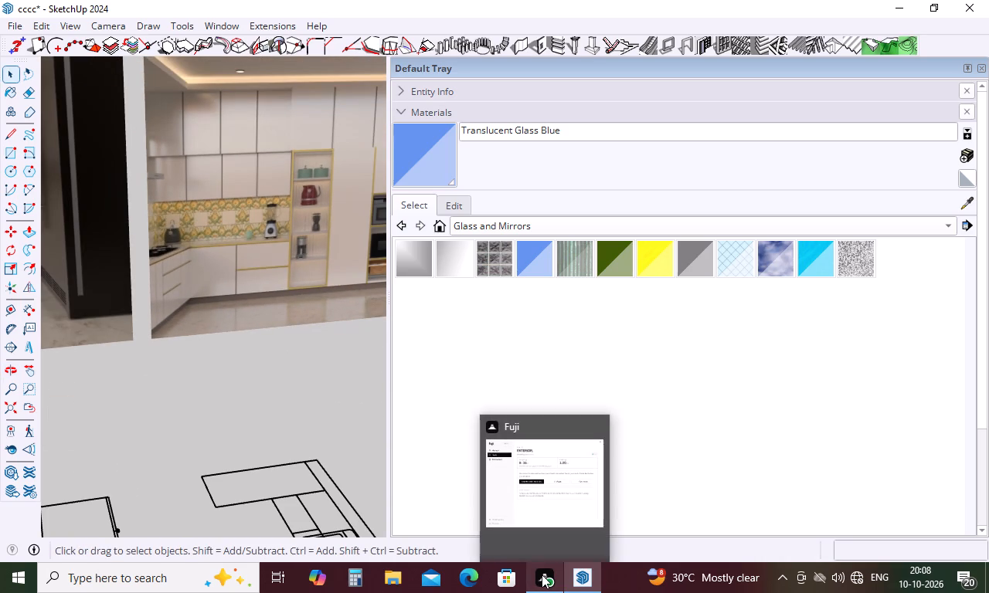
scroll(166, 331, down, 17)
middle_drag(221, 377, 147, 364)
scroll(158, 266, up, 11)
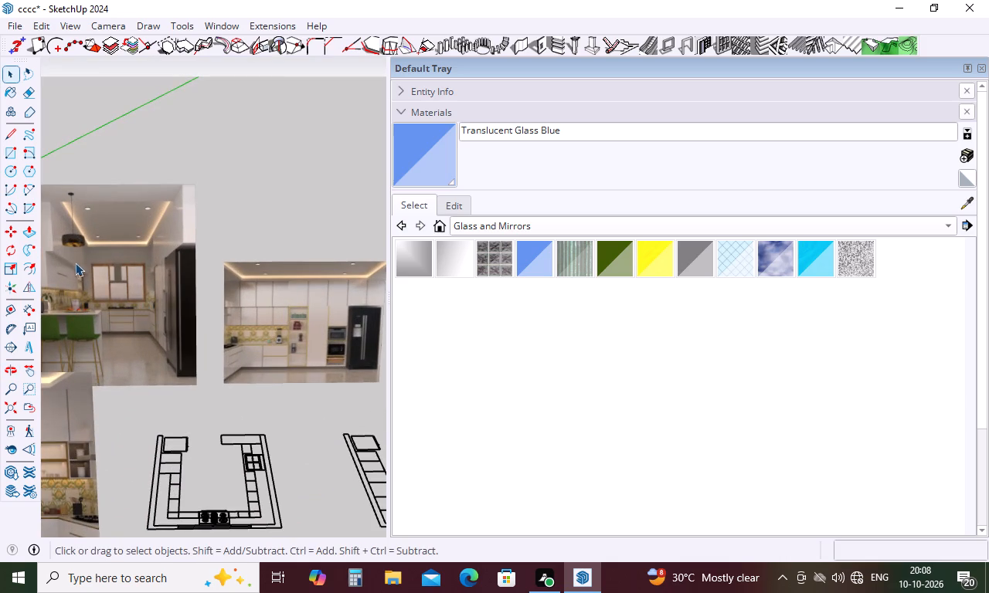
scroll(91, 266, up, 5)
scroll(100, 249, down, 18)
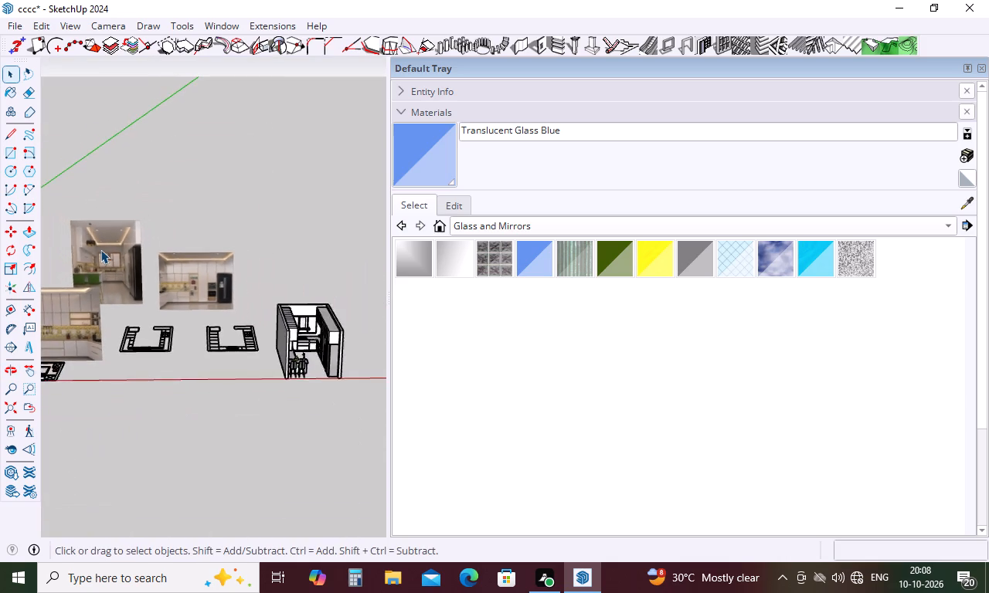
scroll(100, 249, down, 3)
scroll(274, 305, up, 6)
Check the model from the front and above, looking at the stools, counter accessories, hood, hob and drawers.
middle_drag(283, 300, 201, 251)
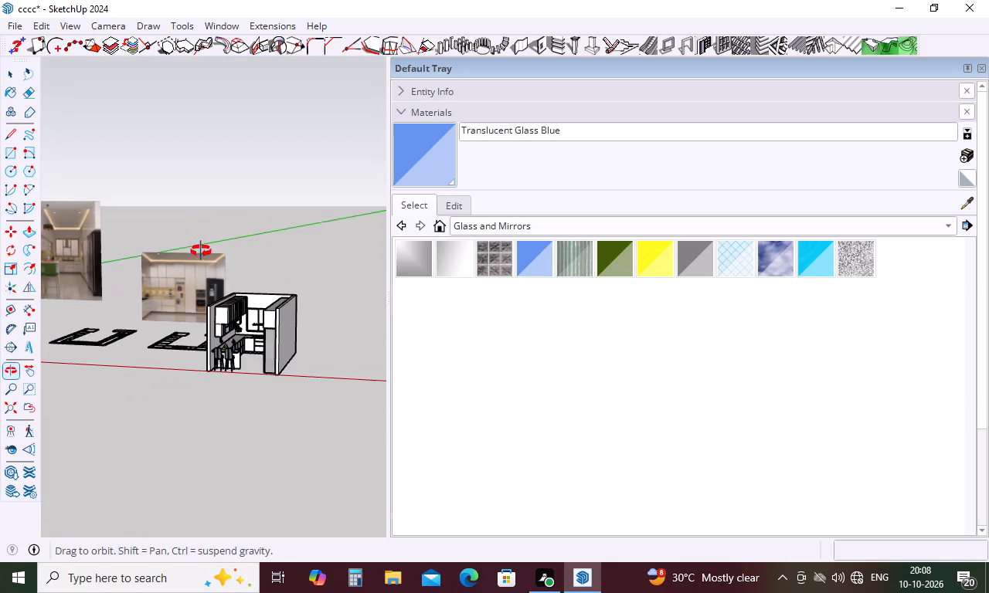
middle_drag(201, 251, 209, 229)
scroll(224, 313, up, 16)
middle_drag(294, 370, 316, 356)
scroll(316, 356, up, 1)
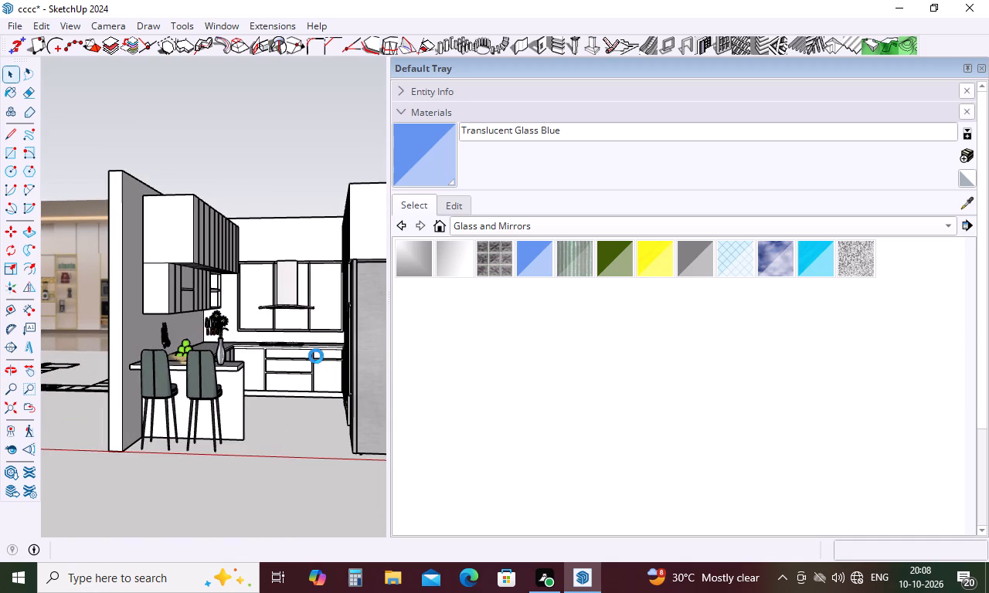
scroll(314, 236, down, 8)
middle_drag(315, 258, 302, 342)
middle_drag(302, 342, 325, 309)
middle_drag(284, 339, 275, 465)
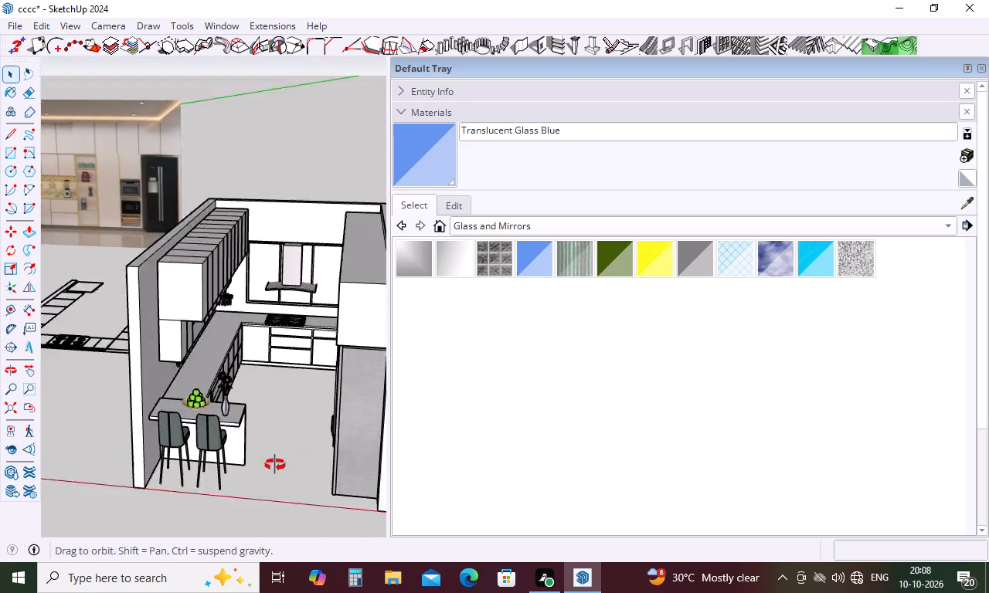
middle_drag(275, 465, 276, 456)
scroll(308, 305, down, 11)
middle_drag(289, 337, 391, 347)
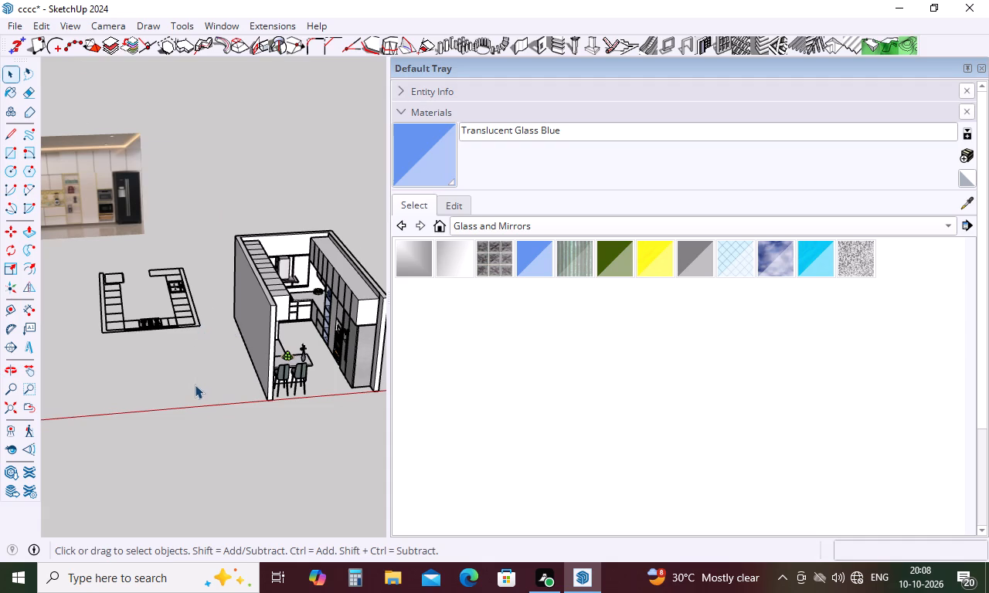
Compare the reference photos again, covering the fridge wall, the window wall and the long cabinet wall with patterned backsplash.
middle_drag(283, 261, 219, 249)
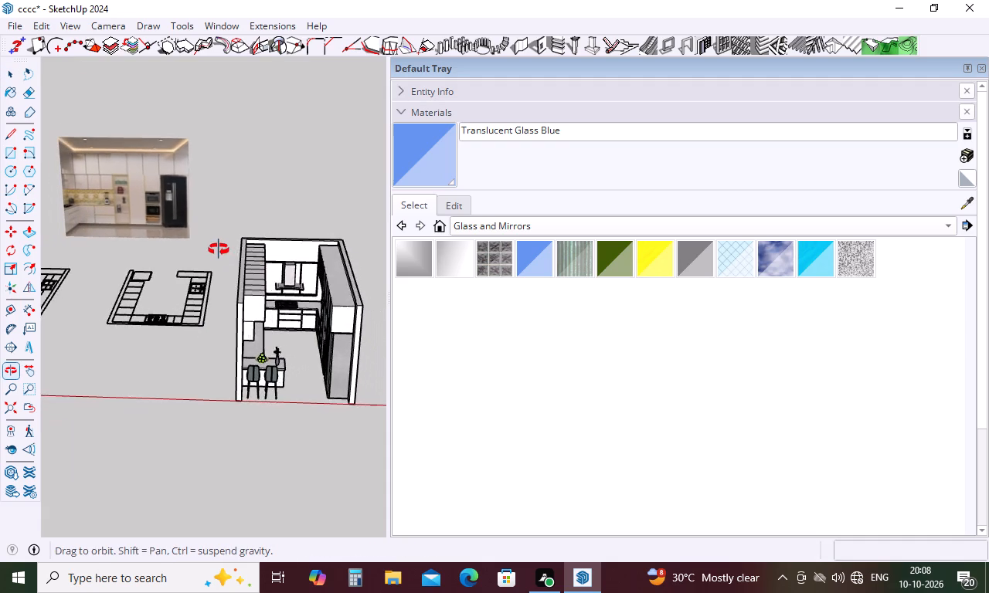
middle_drag(219, 249, 223, 201)
scroll(60, 206, up, 11)
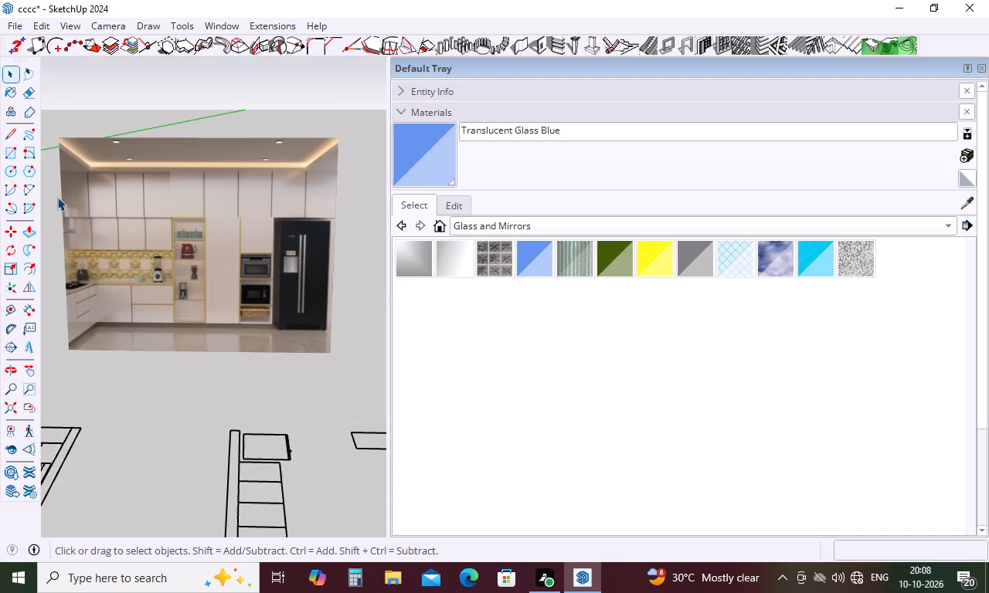
middle_drag(65, 199, 121, 220)
scroll(155, 193, down, 10)
scroll(219, 207, down, 5)
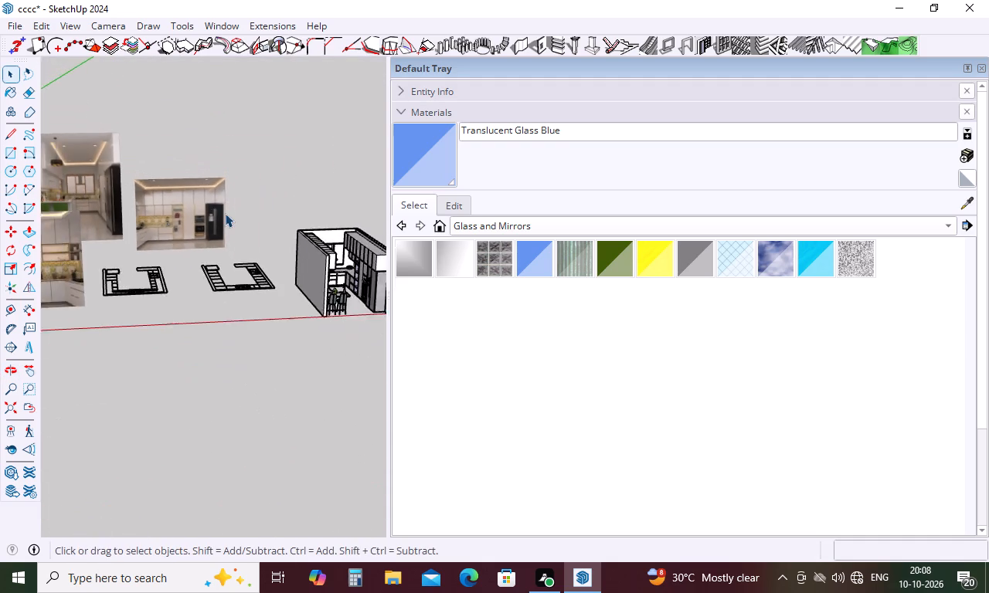
scroll(226, 213, down, 11)
scroll(57, 232, up, 4)
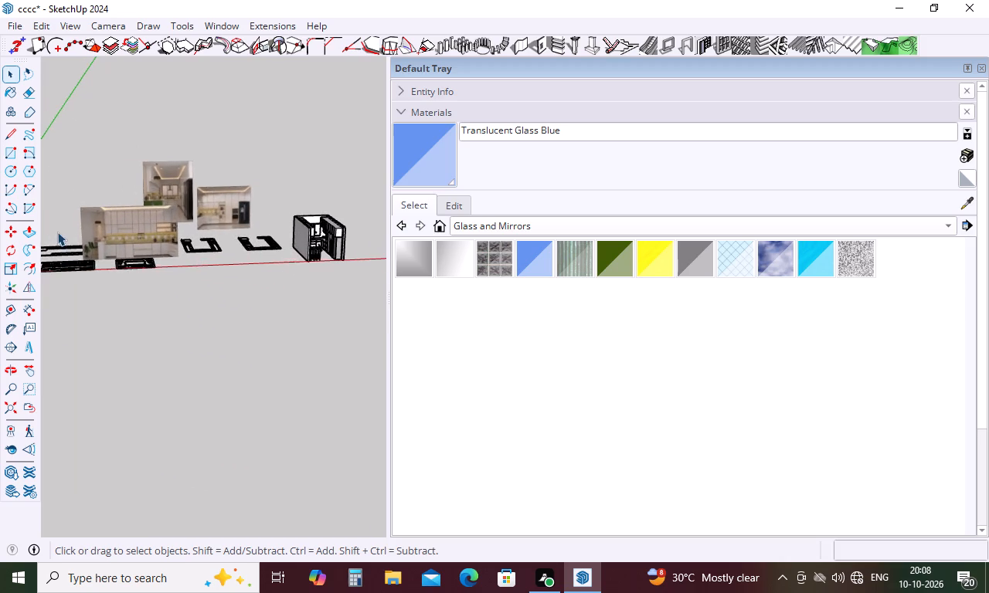
scroll(64, 229, up, 5)
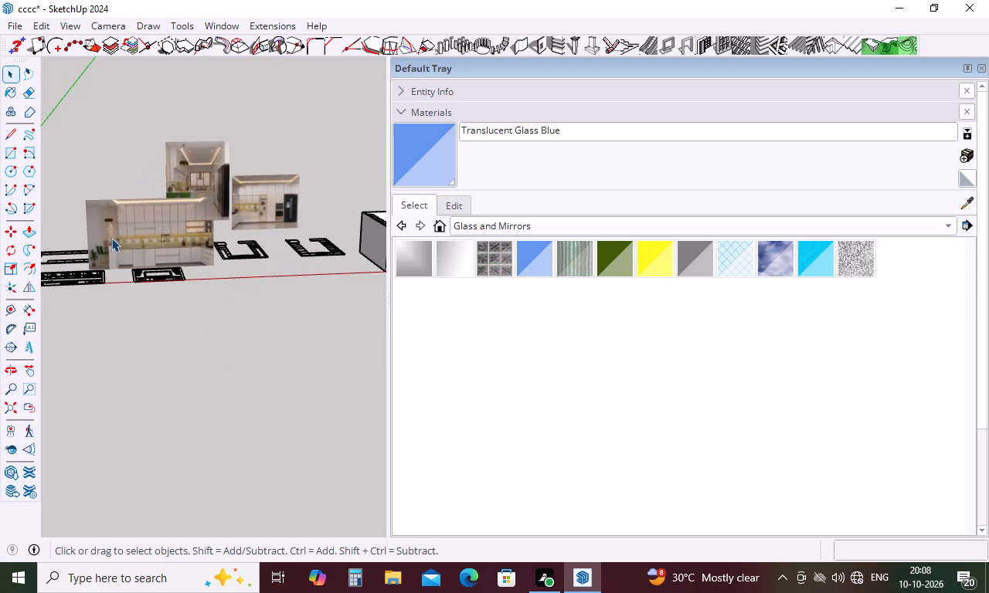
scroll(118, 240, down, 6)
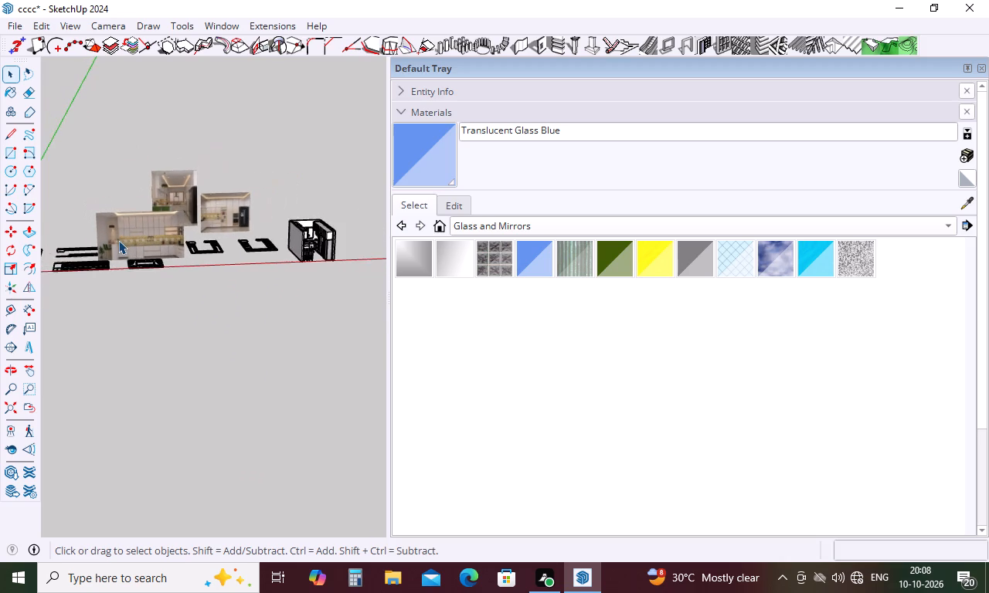
scroll(118, 240, down, 5)
Review the whole kitchen from the front and from above, checking the layout of both cabinet walls and the breakfast counter.
middle_drag(317, 260, 240, 247)
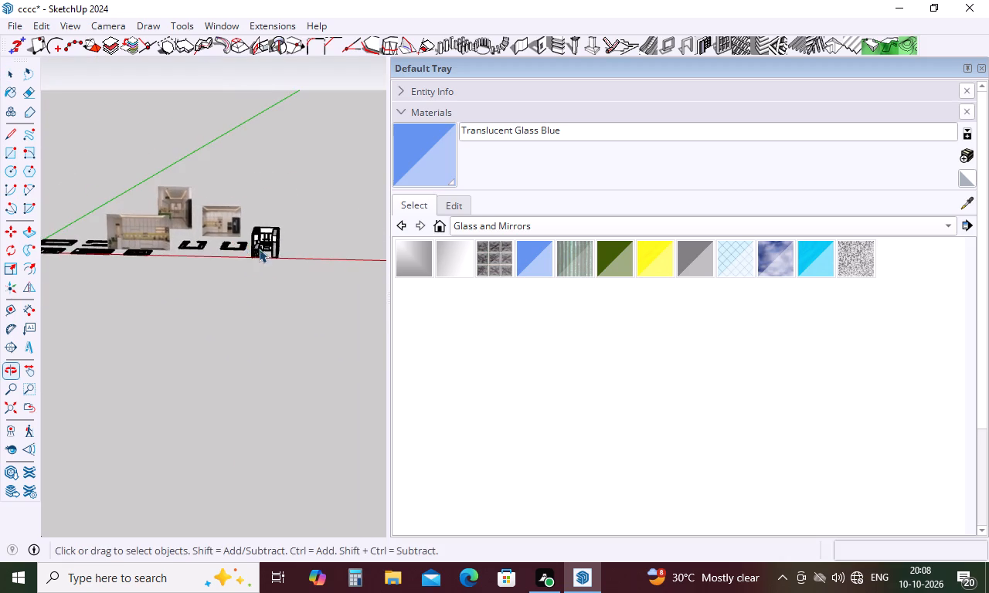
scroll(259, 249, up, 11)
scroll(276, 230, up, 12)
middle_drag(277, 265, 290, 239)
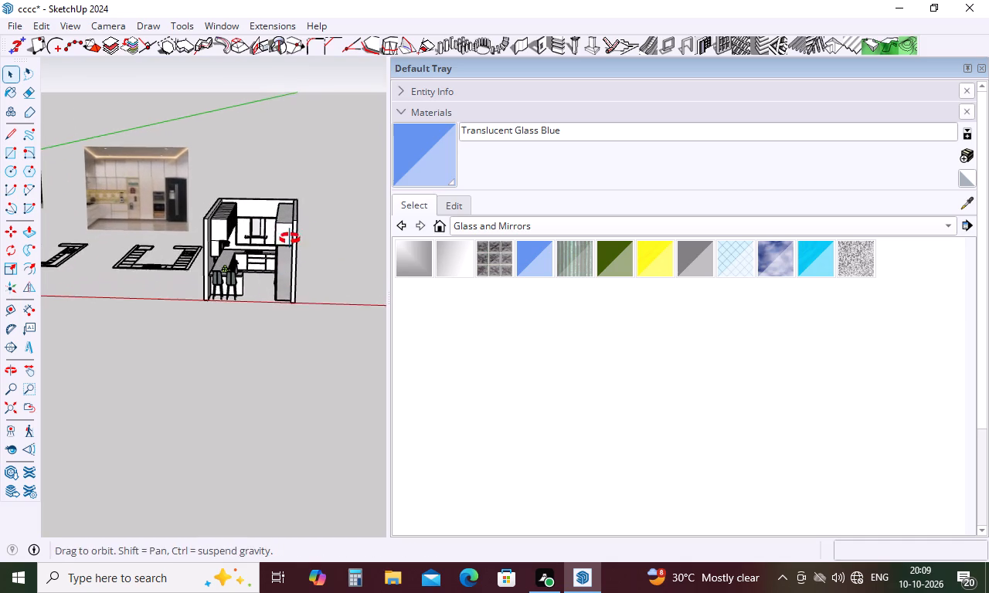
middle_drag(290, 239, 305, 205)
scroll(301, 205, up, 16)
middle_drag(244, 269, 212, 295)
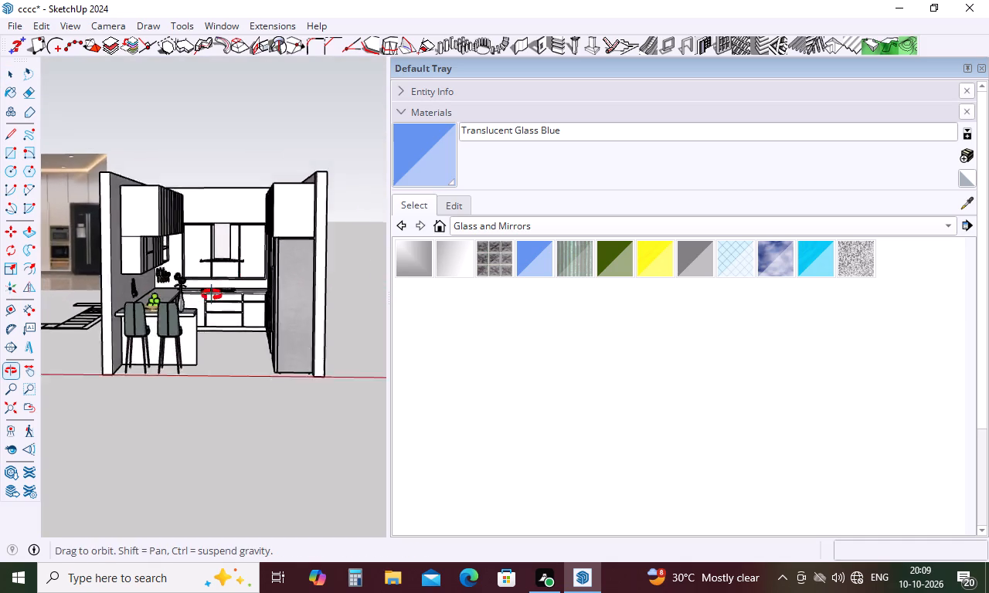
middle_drag(212, 295, 304, 393)
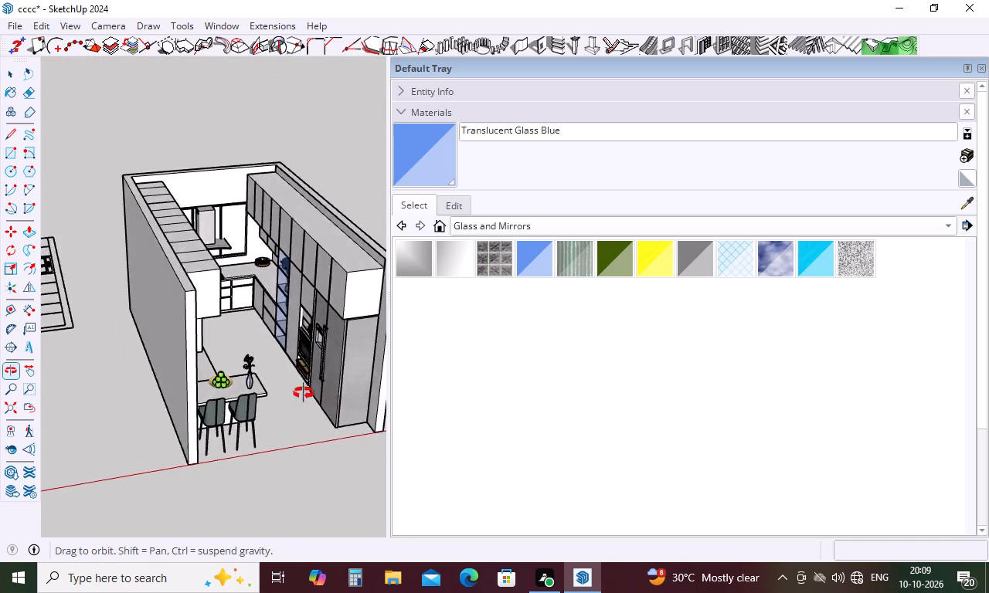
middle_drag(304, 393, 323, 337)
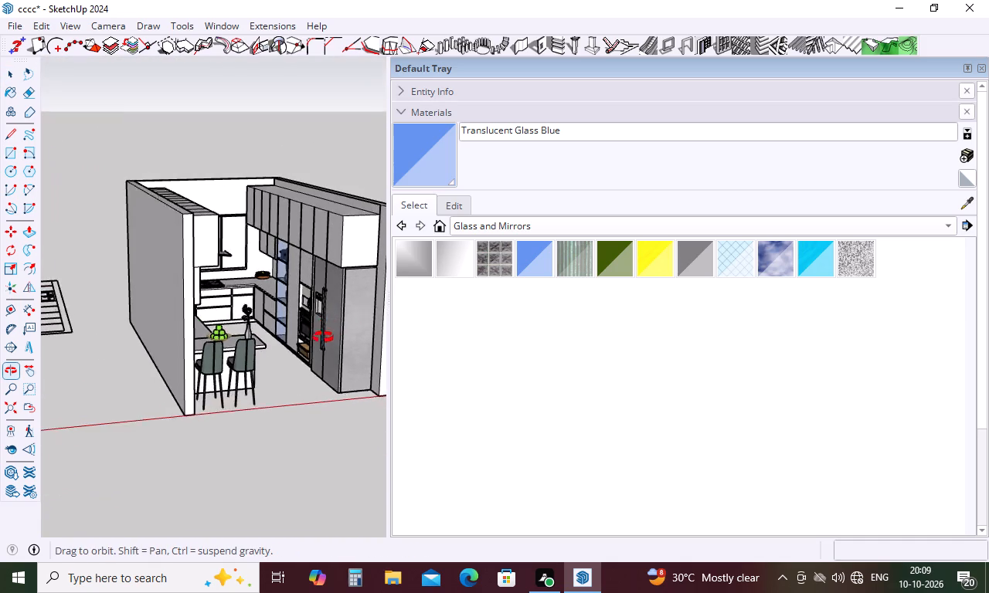
middle_drag(323, 337, 286, 330)
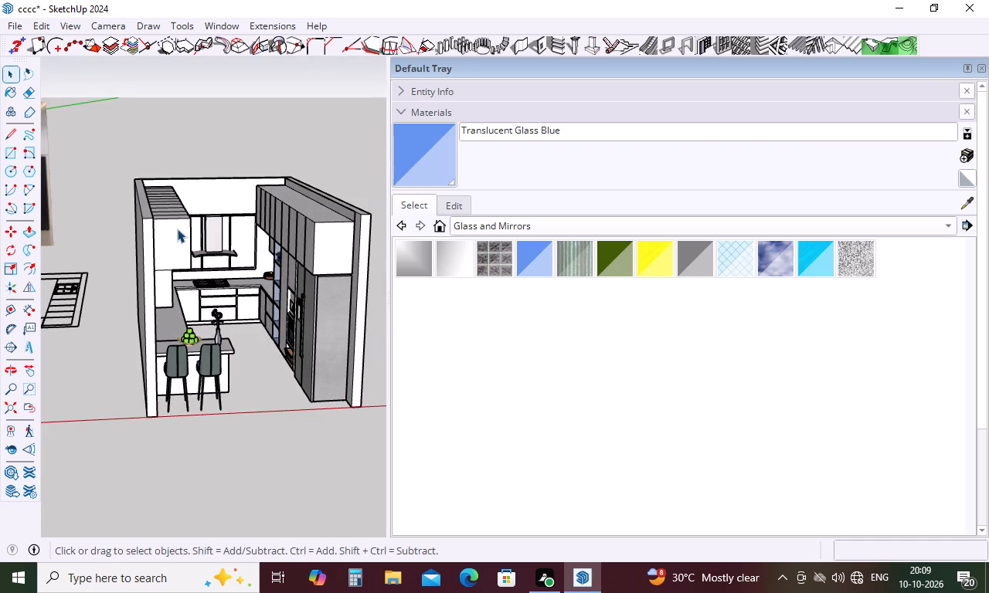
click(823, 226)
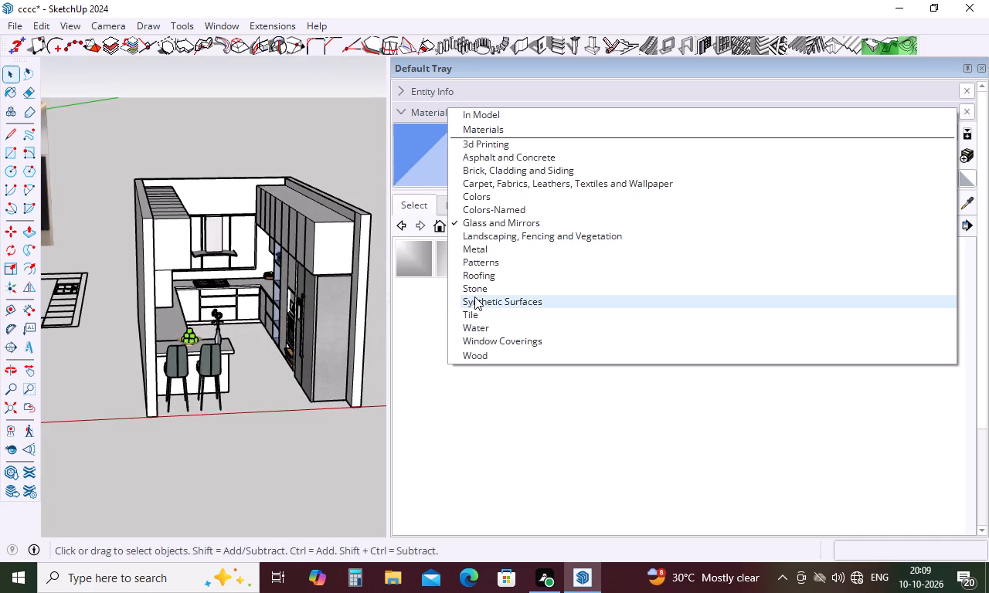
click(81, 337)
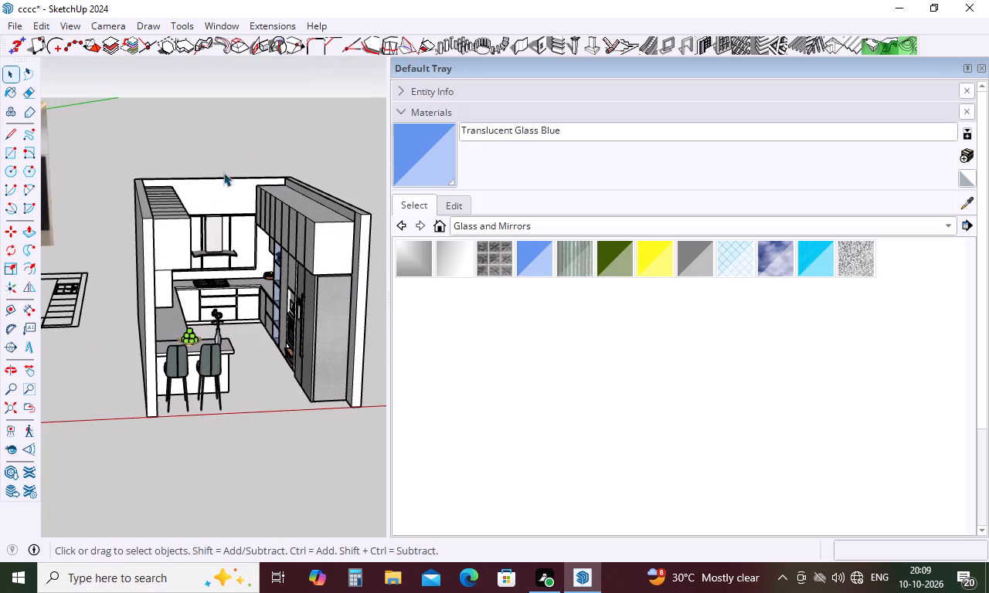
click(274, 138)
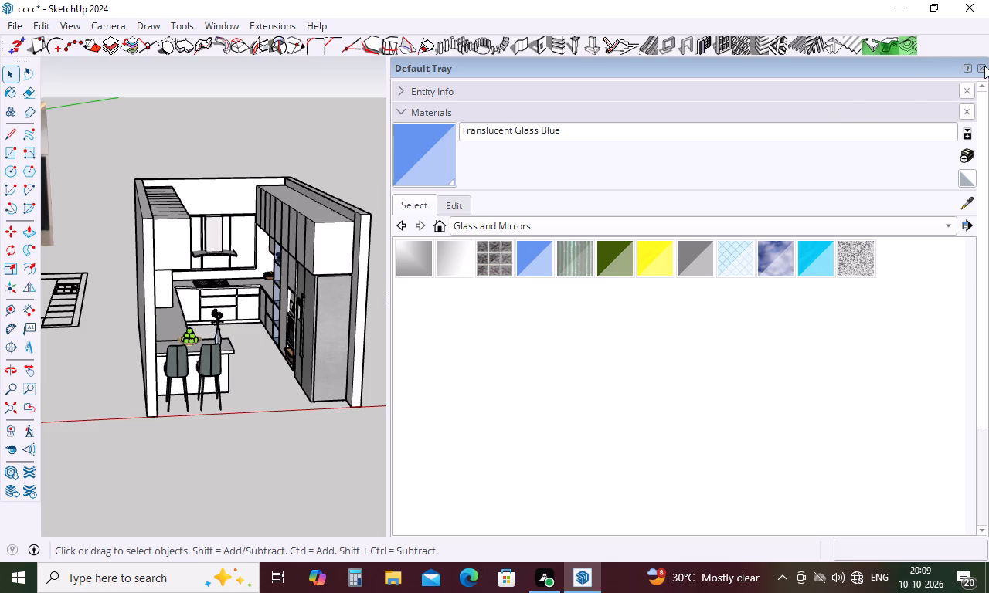
Close the Default Tray that holds the materials library.
click(984, 66)
Examine the kitchen from above and from the front, covering the tall cabinet wall, fridge, oven niche, stools and counter accessories.
scroll(587, 293, down, 3)
middle_drag(579, 295, 565, 328)
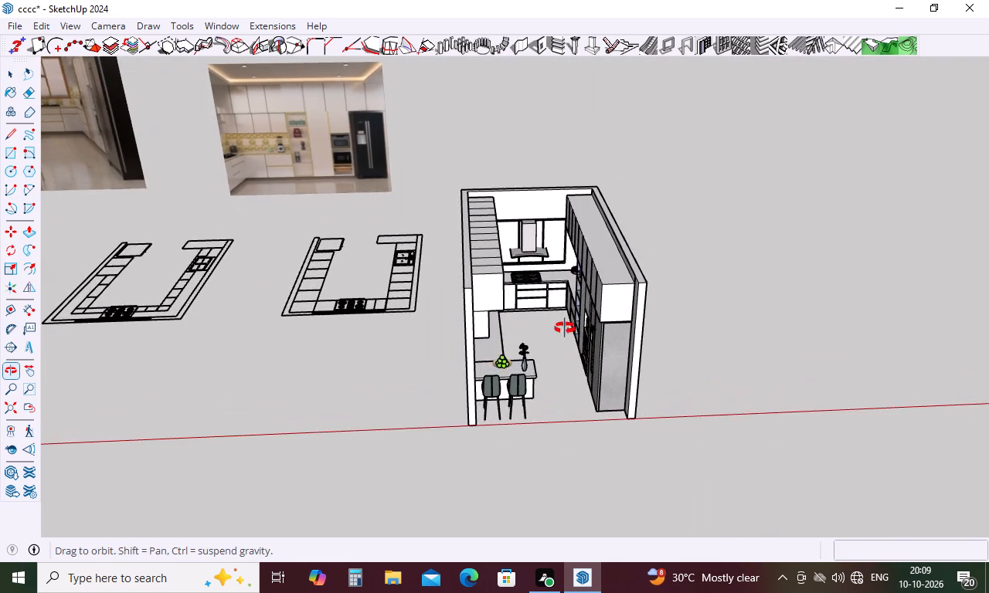
middle_drag(565, 328, 704, 409)
scroll(685, 303, up, 3)
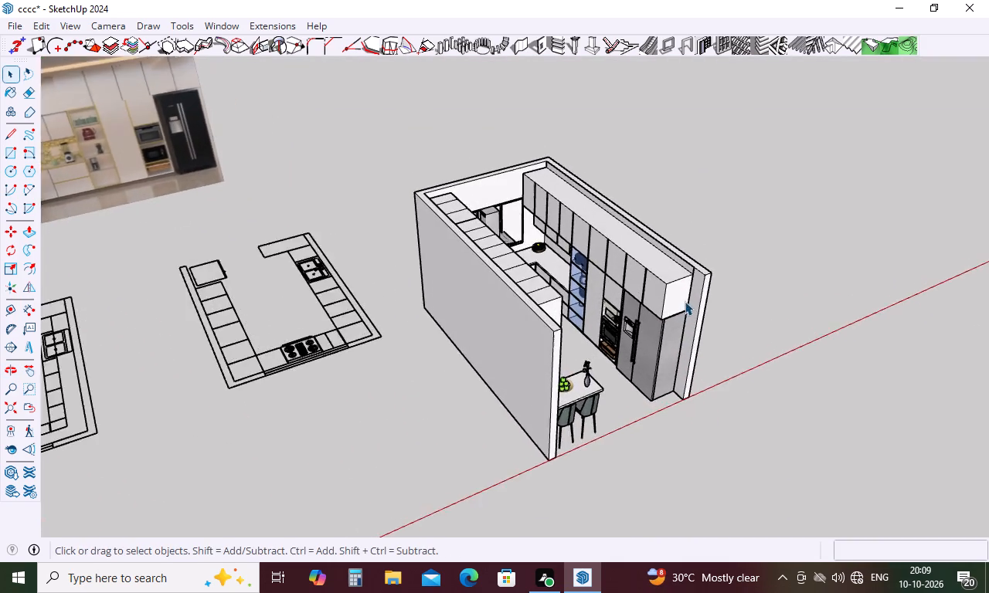
scroll(685, 301, up, 7)
middle_drag(682, 300, 536, 243)
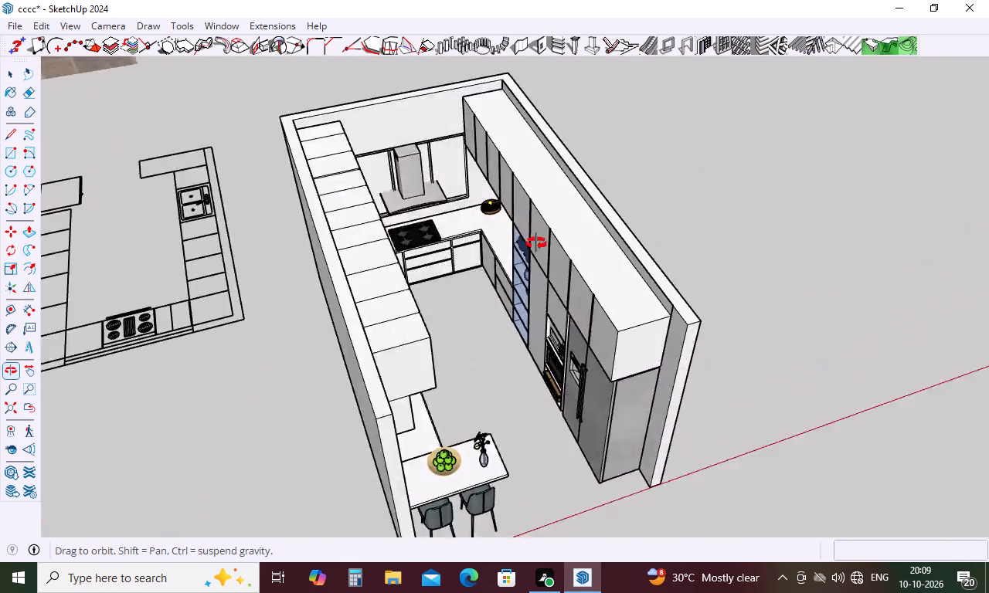
middle_drag(536, 243, 500, 182)
scroll(501, 183, up, 1)
middle_drag(506, 198, 587, 175)
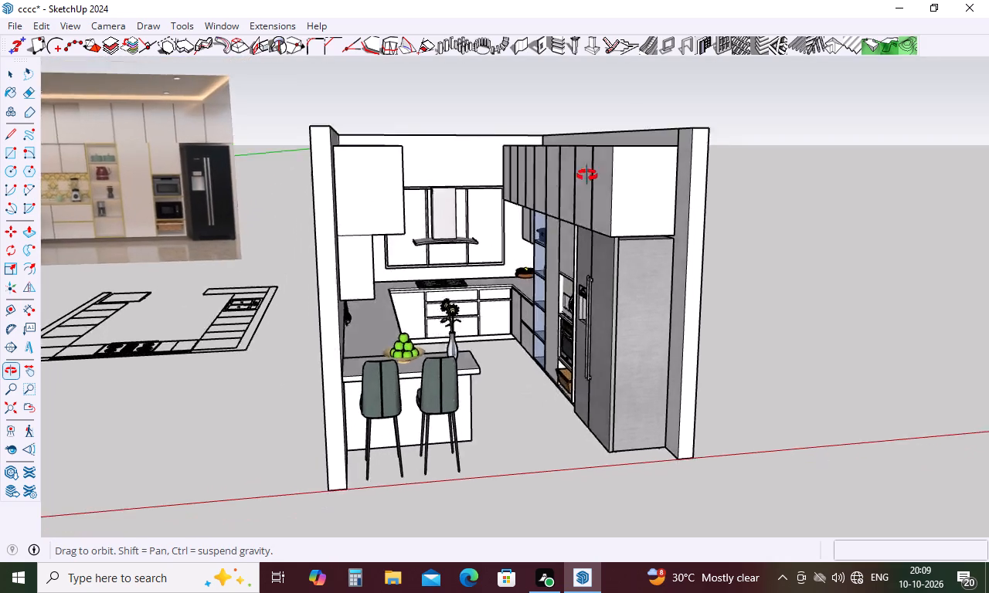
middle_drag(587, 175, 601, 146)
scroll(602, 146, up, 5)
middle_drag(609, 165, 600, 165)
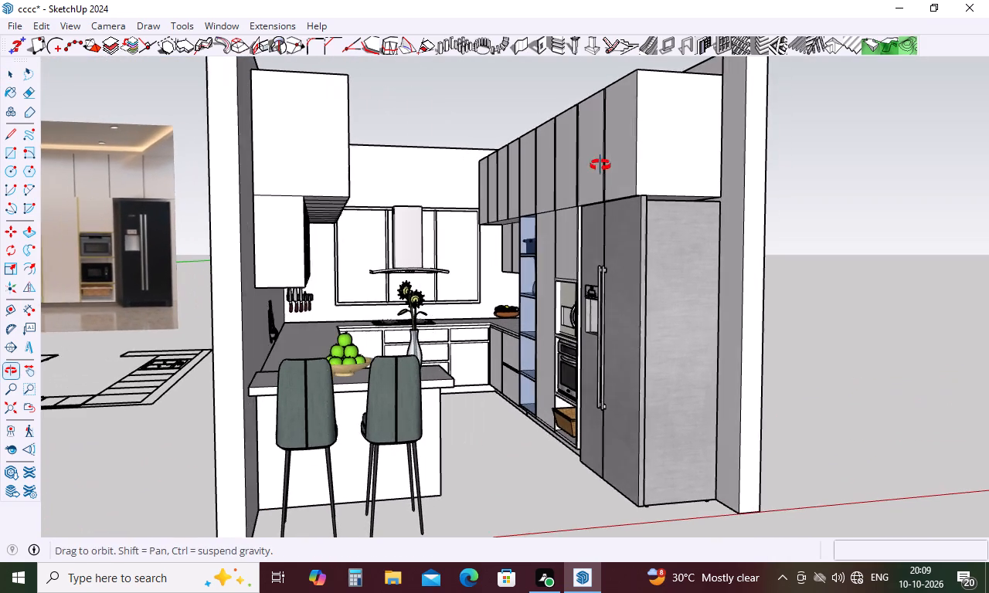
middle_drag(600, 165, 624, 160)
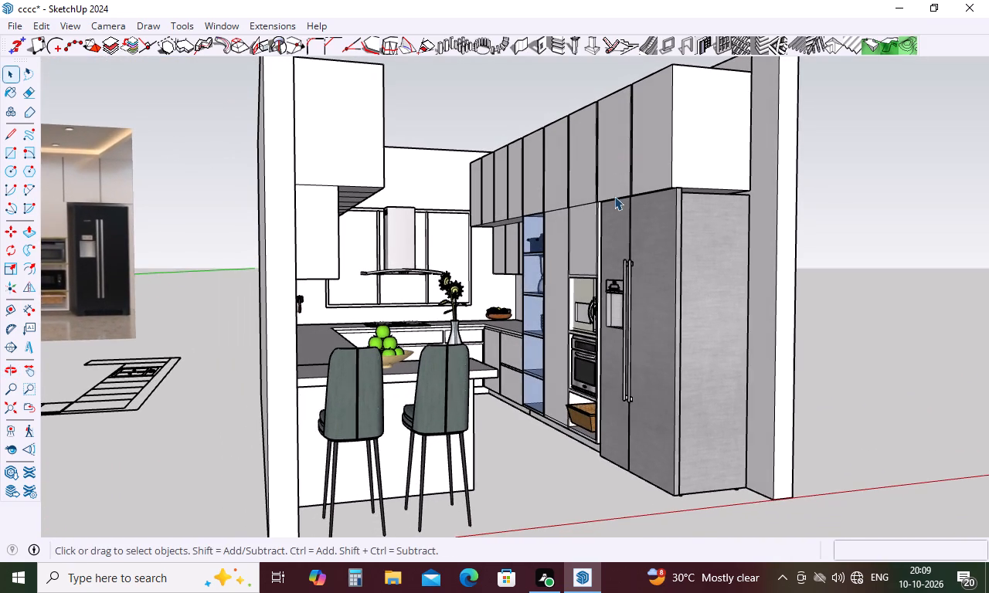
scroll(614, 196, up, 3)
middle_drag(613, 197, 608, 188)
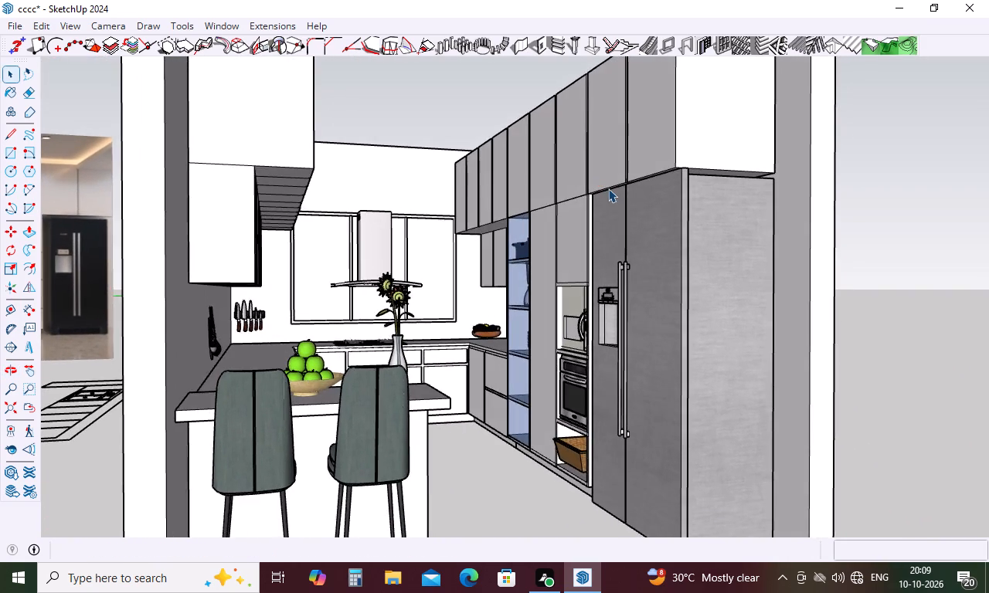
Compare the kitchen from outside with the reference photos of the fridge wall, the green stools and the patterned backsplash.
scroll(607, 188, down, 10)
scroll(586, 254, down, 10)
middle_drag(583, 281, 583, 317)
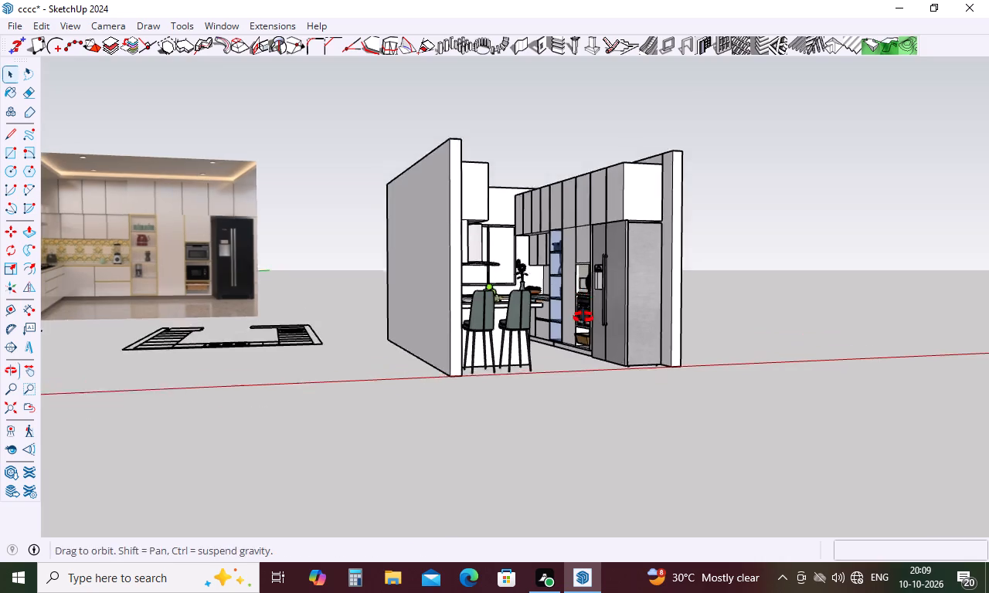
middle_drag(583, 317, 581, 335)
scroll(581, 335, down, 6)
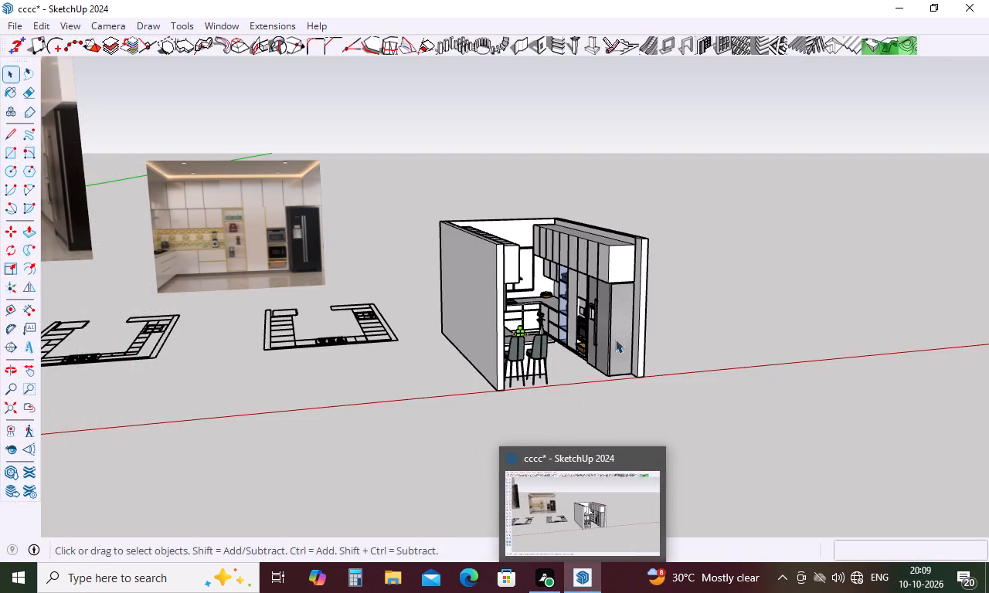
scroll(467, 346, down, 5)
middle_drag(392, 328, 441, 332)
scroll(515, 295, down, 2)
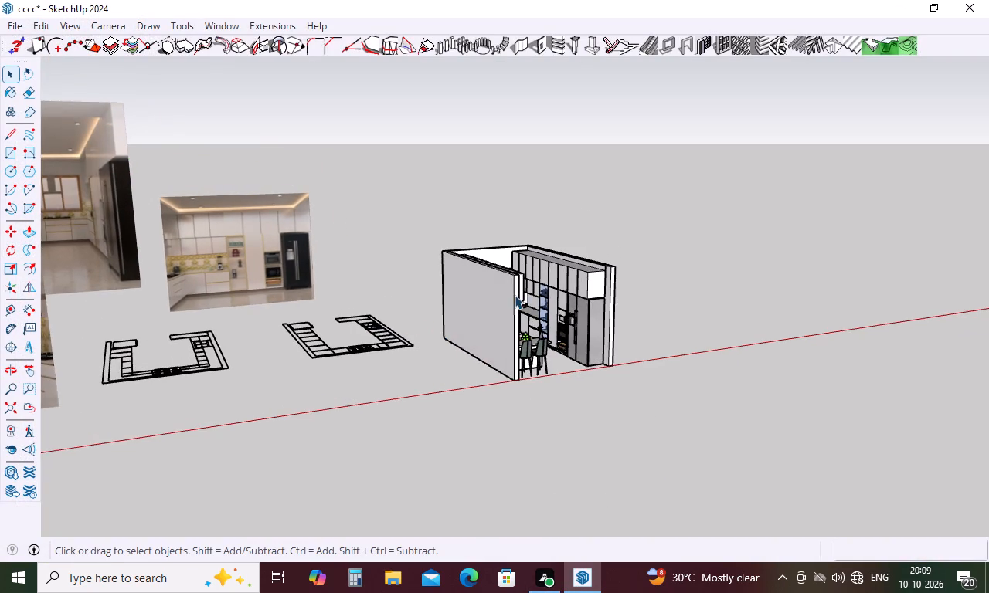
scroll(515, 295, down, 8)
scroll(199, 200, up, 9)
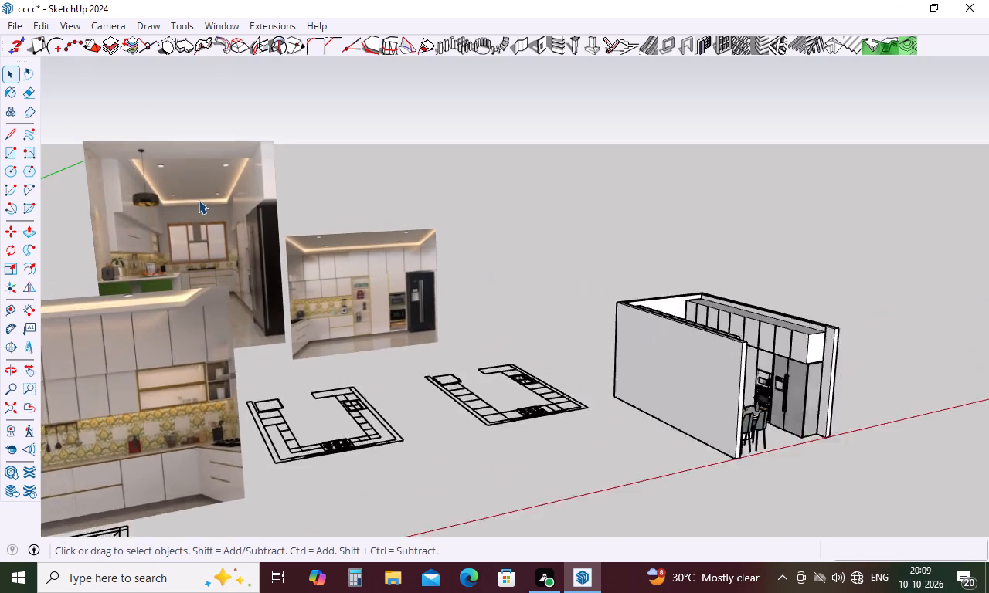
scroll(199, 200, up, 1)
middle_drag(374, 290, 144, 215)
scroll(144, 215, down, 4)
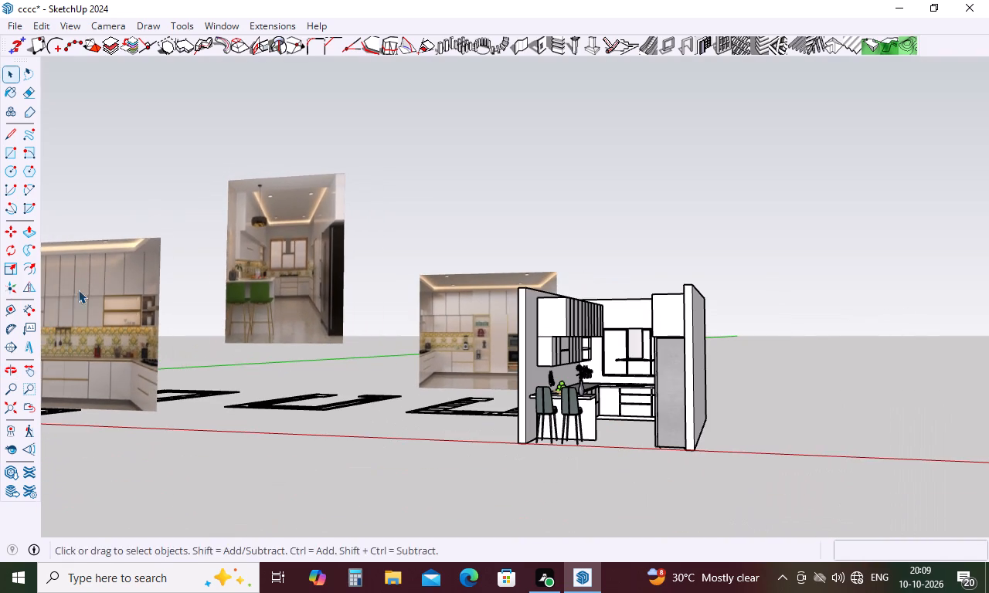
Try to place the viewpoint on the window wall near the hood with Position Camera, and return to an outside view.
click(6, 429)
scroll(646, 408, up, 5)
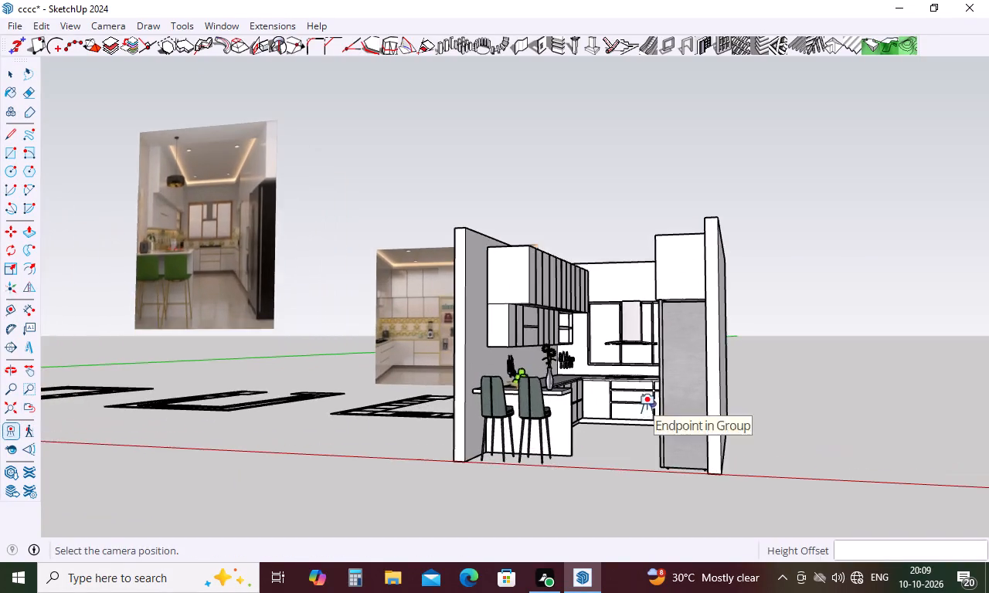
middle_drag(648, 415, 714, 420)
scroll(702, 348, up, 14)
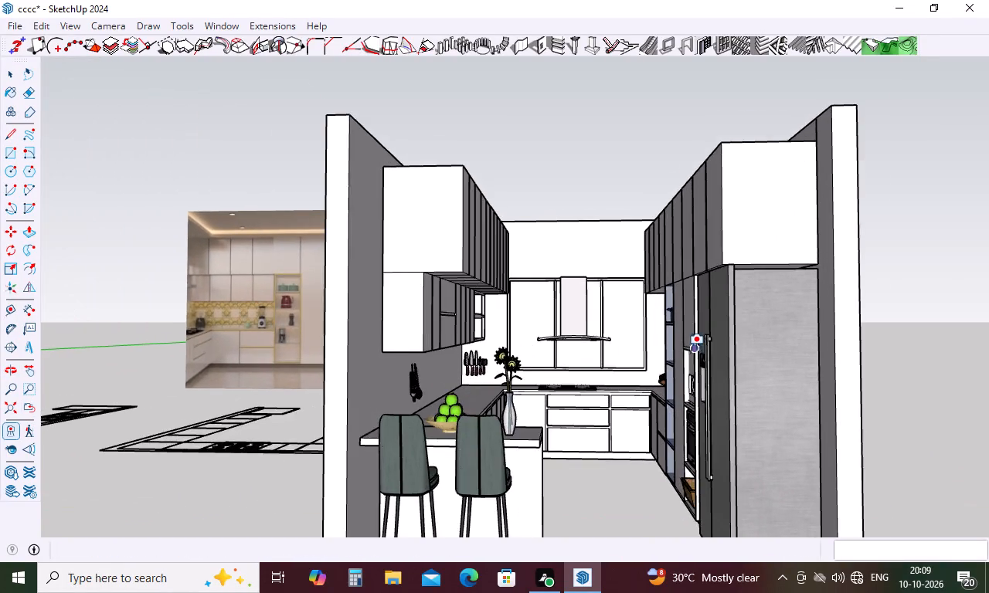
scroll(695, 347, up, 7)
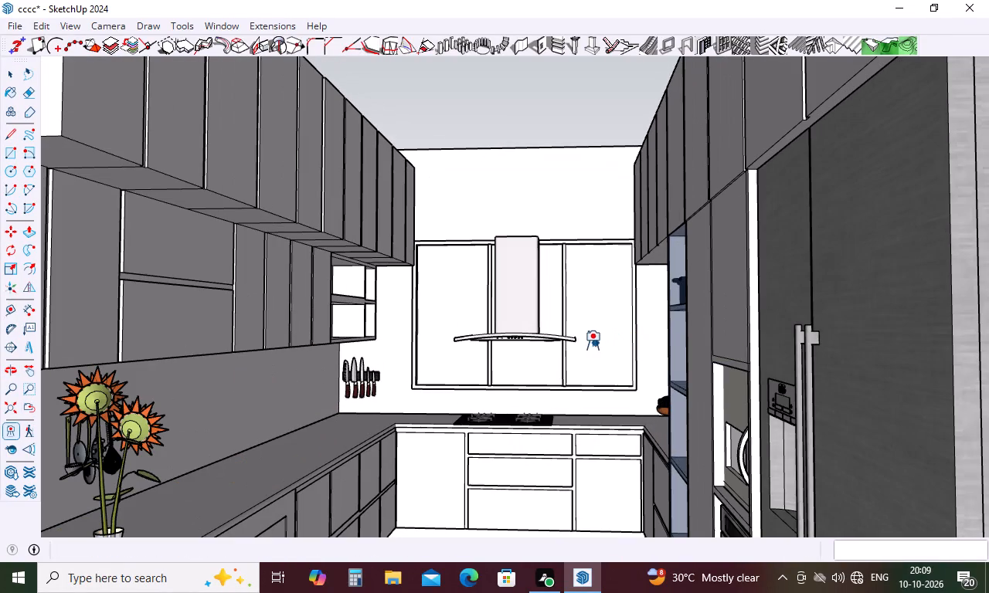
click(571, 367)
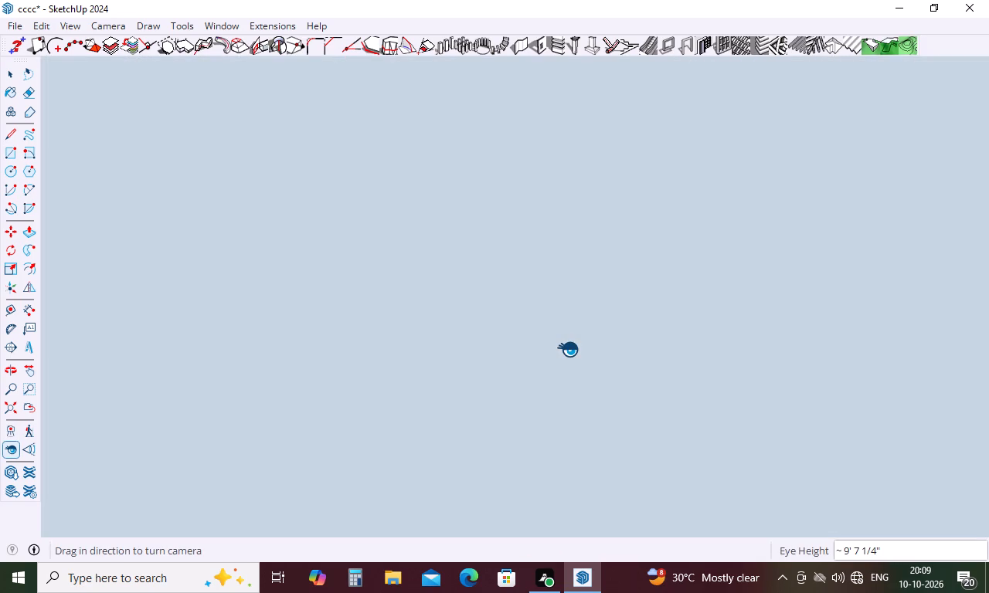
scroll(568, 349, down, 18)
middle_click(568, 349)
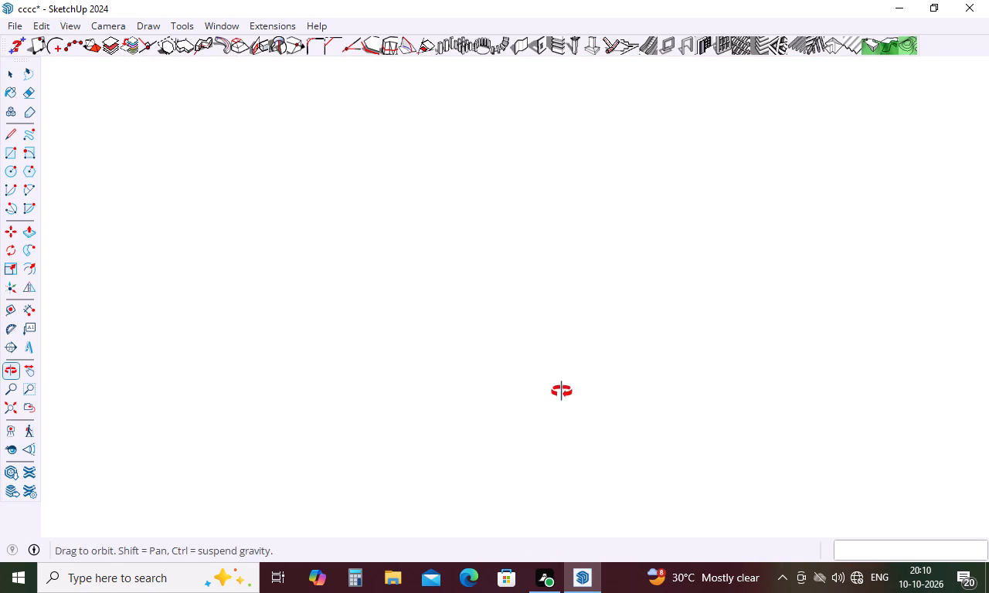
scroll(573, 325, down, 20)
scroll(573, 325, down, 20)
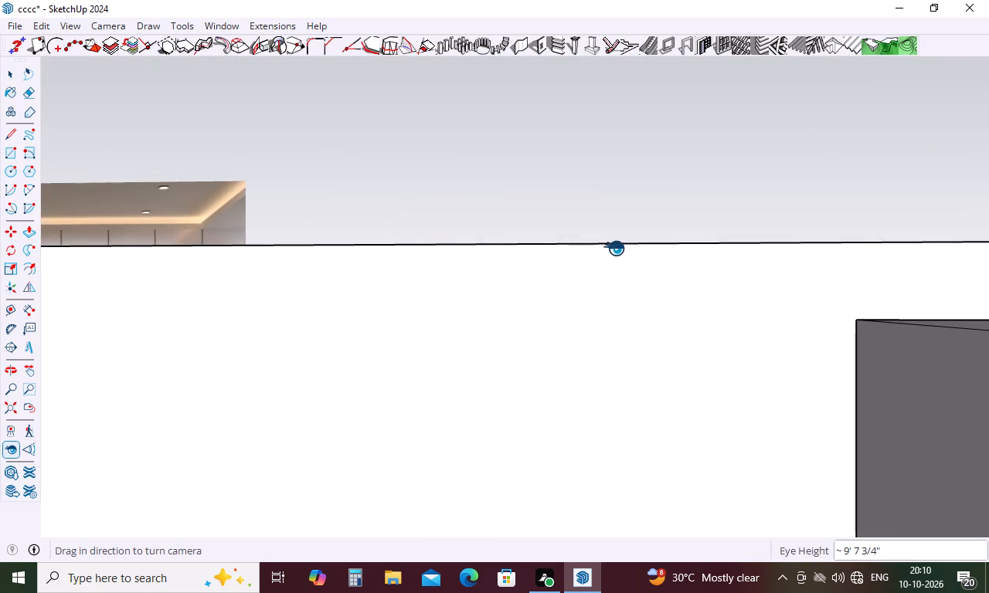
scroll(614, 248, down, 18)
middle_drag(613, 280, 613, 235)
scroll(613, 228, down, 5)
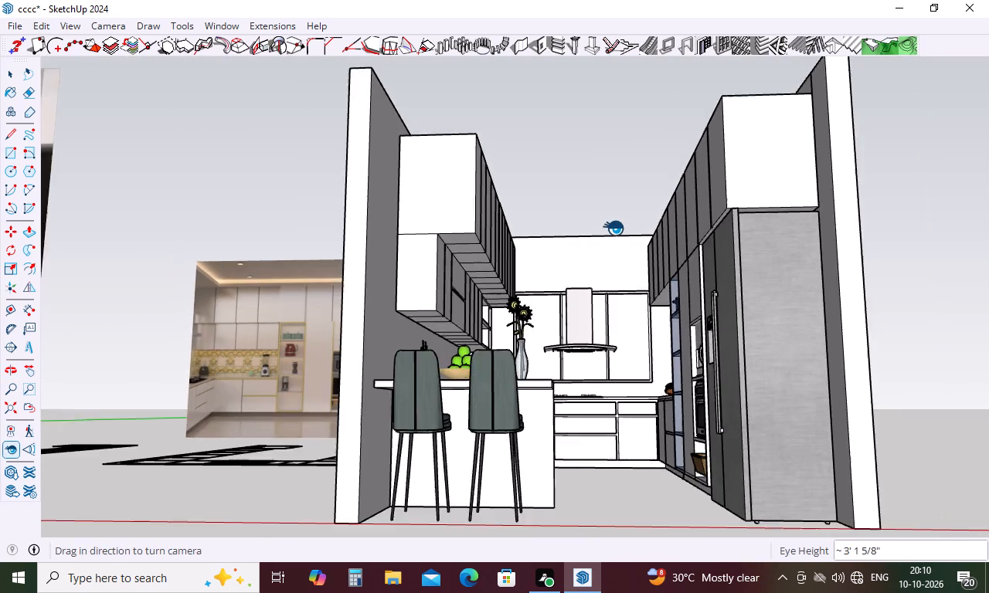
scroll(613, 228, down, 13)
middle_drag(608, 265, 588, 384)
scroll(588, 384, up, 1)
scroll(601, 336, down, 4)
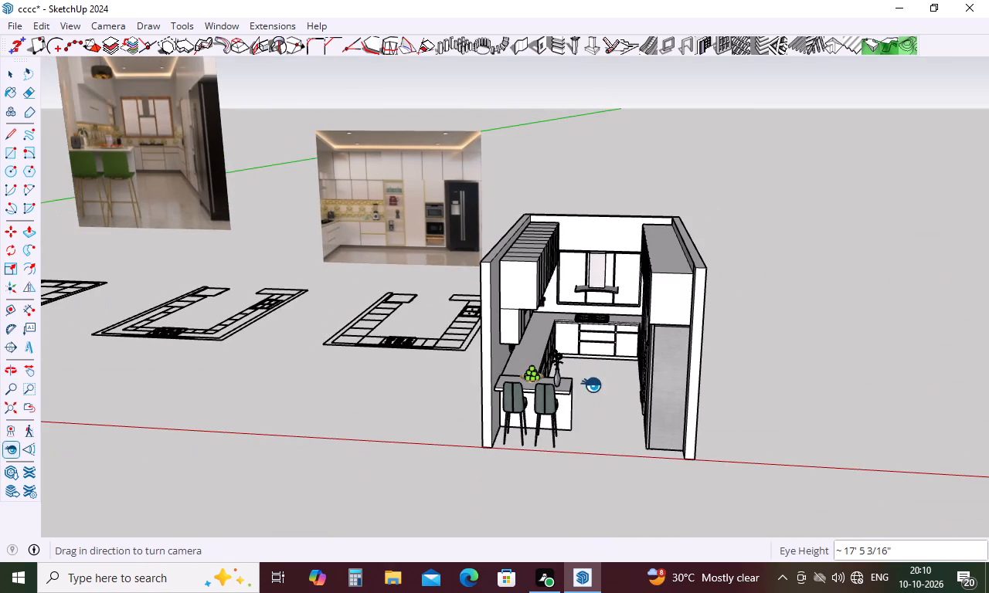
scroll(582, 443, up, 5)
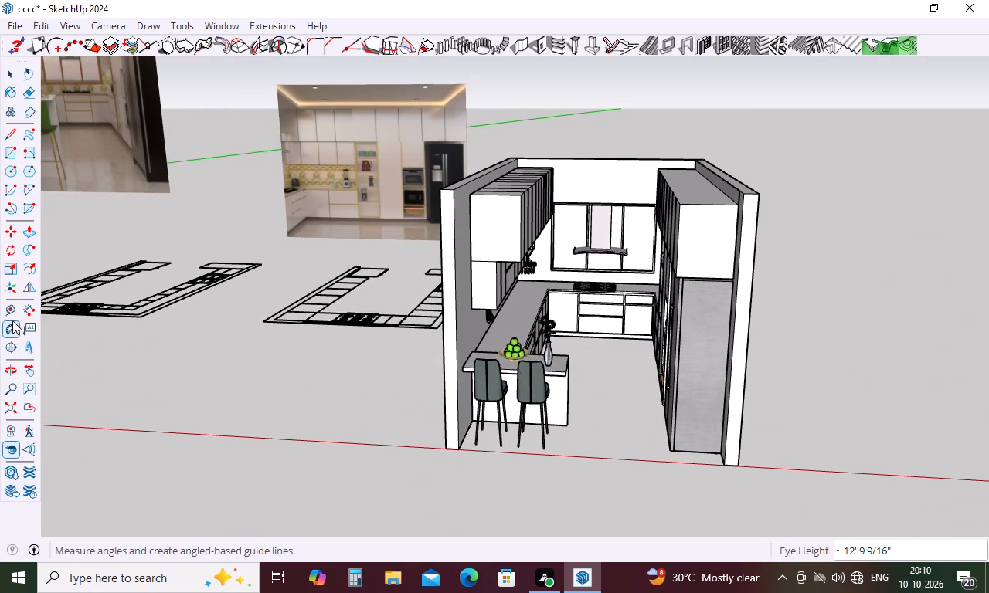
Activate the Field of View tool and inspect the kitchen's open front at counter level and from above.
click(29, 450)
middle_drag(501, 423, 513, 350)
middle_drag(641, 399, 654, 412)
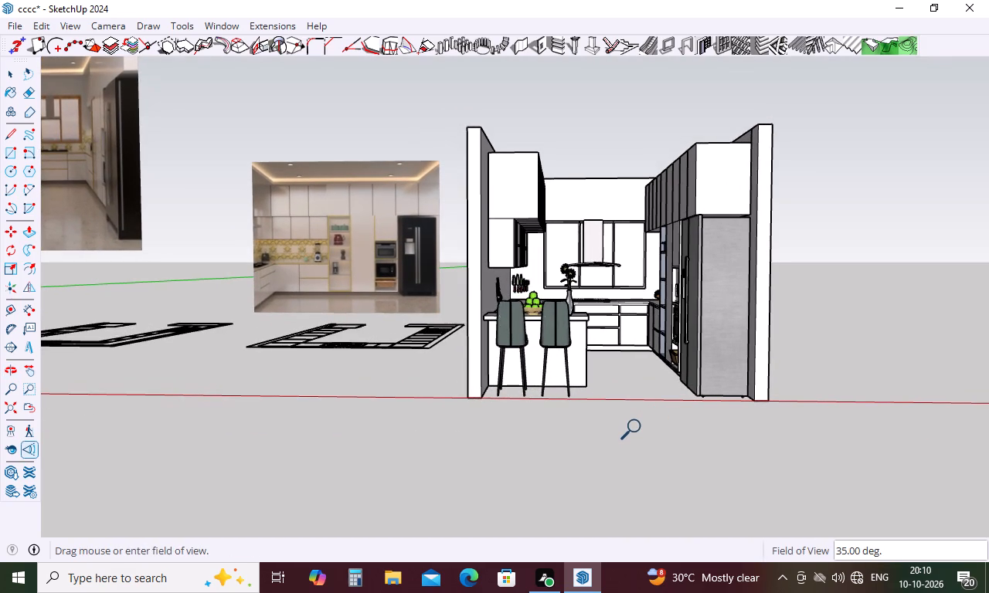
click(638, 428)
scroll(638, 425, up, 3)
middle_drag(638, 425, 634, 407)
scroll(637, 422, up, 1)
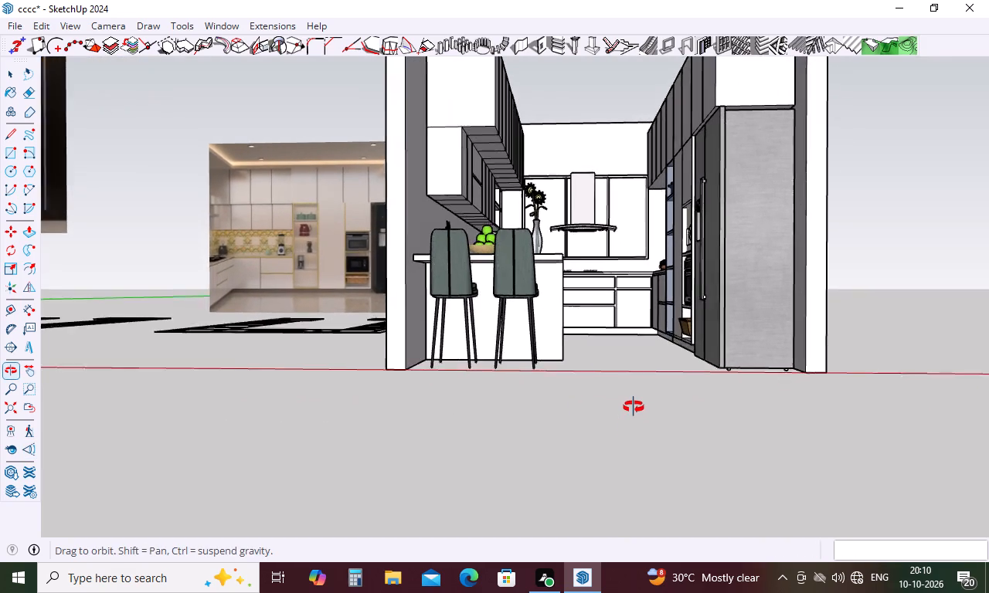
middle_drag(634, 407, 622, 454)
scroll(610, 418, up, 3)
middle_drag(610, 418, 624, 418)
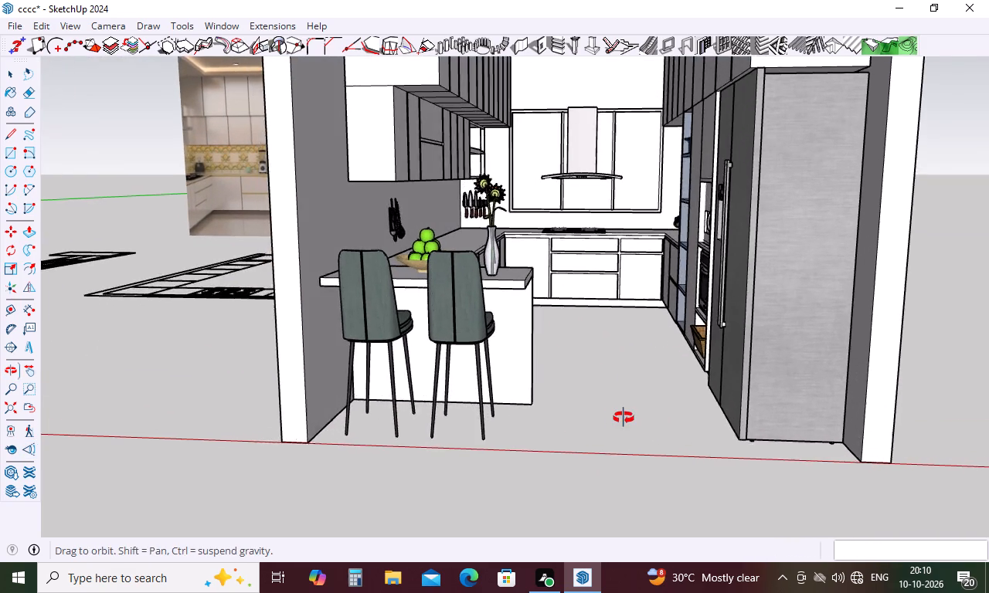
middle_drag(624, 418, 646, 463)
scroll(646, 462, down, 6)
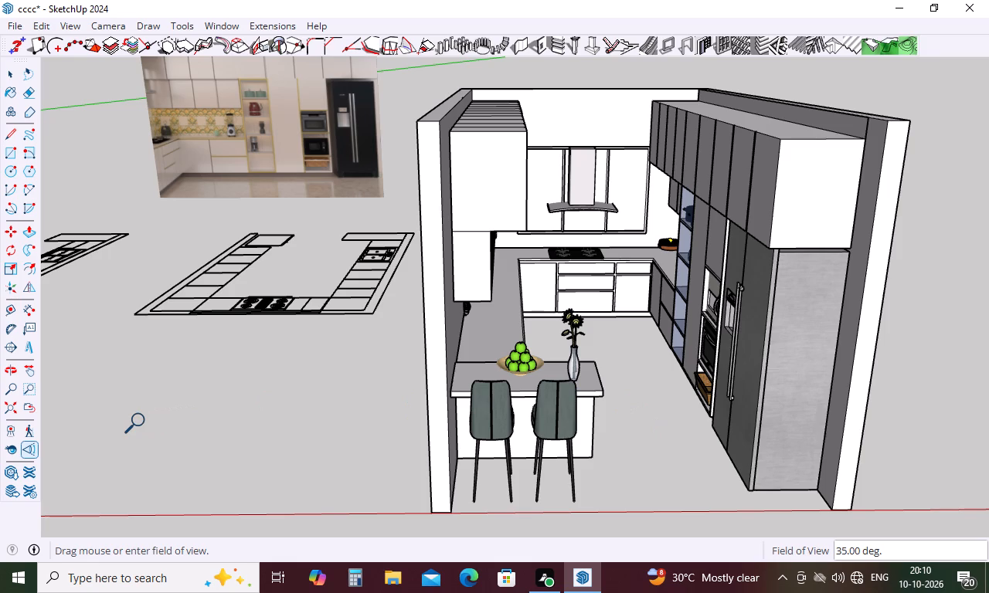
Reactivate Field of View and examine the kitchen head-on, finding a front view that shows both cabinet walls, hood and stools.
click(31, 452)
middle_drag(409, 466, 407, 460)
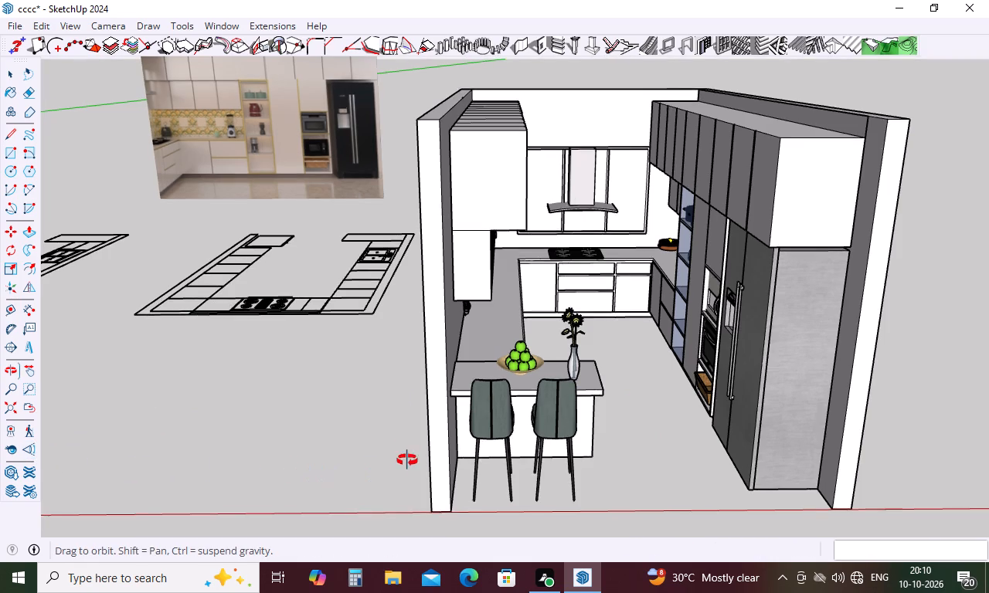
middle_drag(407, 460, 401, 409)
scroll(401, 402, down, 11)
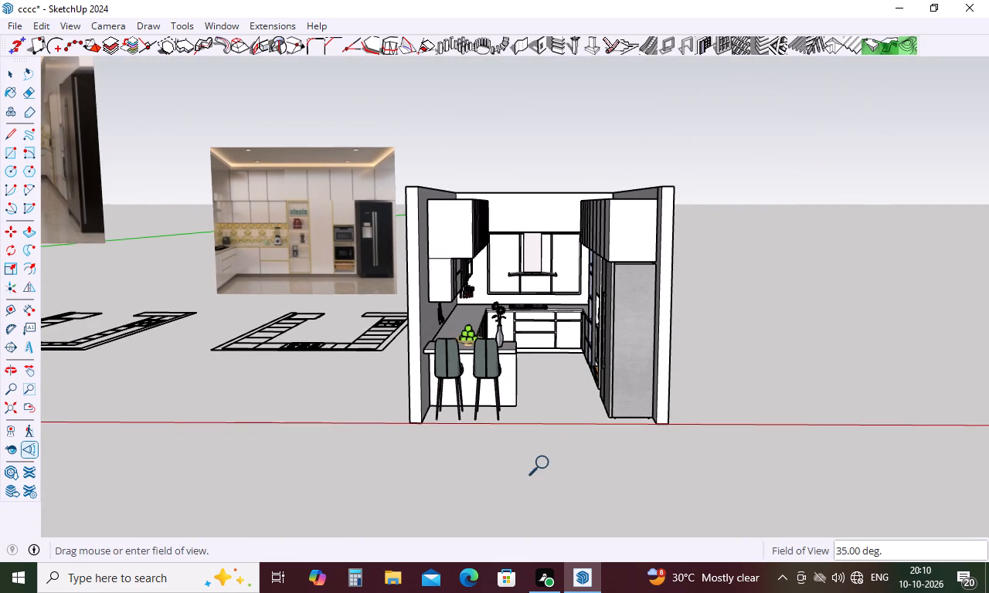
scroll(581, 432, up, 5)
middle_drag(547, 396, 542, 415)
scroll(527, 405, up, 4)
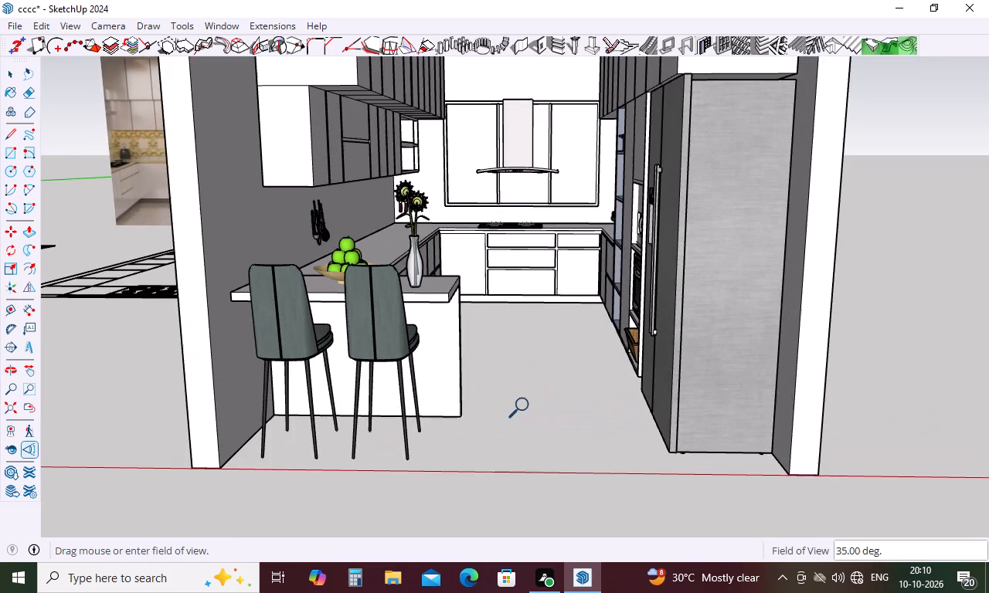
scroll(533, 418, down, 15)
middle_drag(616, 368, 640, 362)
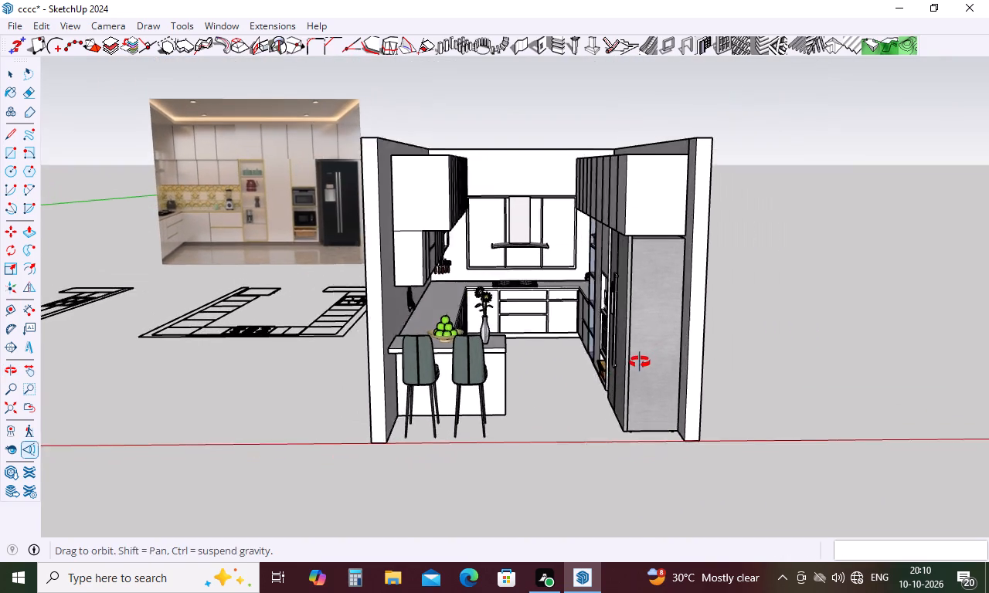
middle_drag(640, 362, 656, 361)
scroll(571, 327, up, 3)
middle_drag(569, 327, 565, 327)
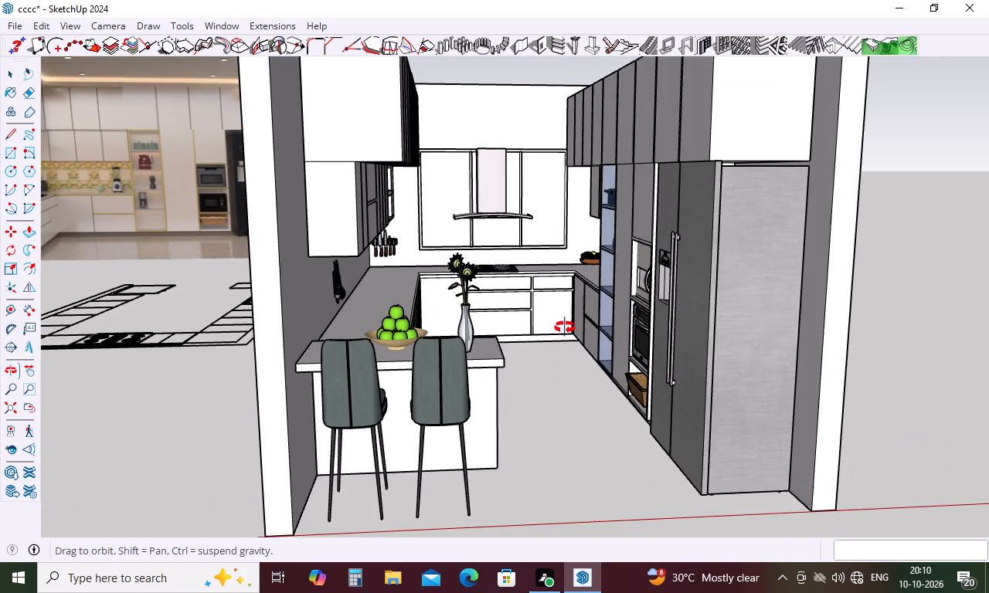
middle_drag(565, 327, 545, 329)
scroll(545, 329, down, 3)
middle_drag(545, 329, 572, 334)
middle_drag(572, 334, 549, 341)
scroll(549, 341, up, 2)
middle_drag(549, 341, 549, 317)
scroll(549, 317, down, 2)
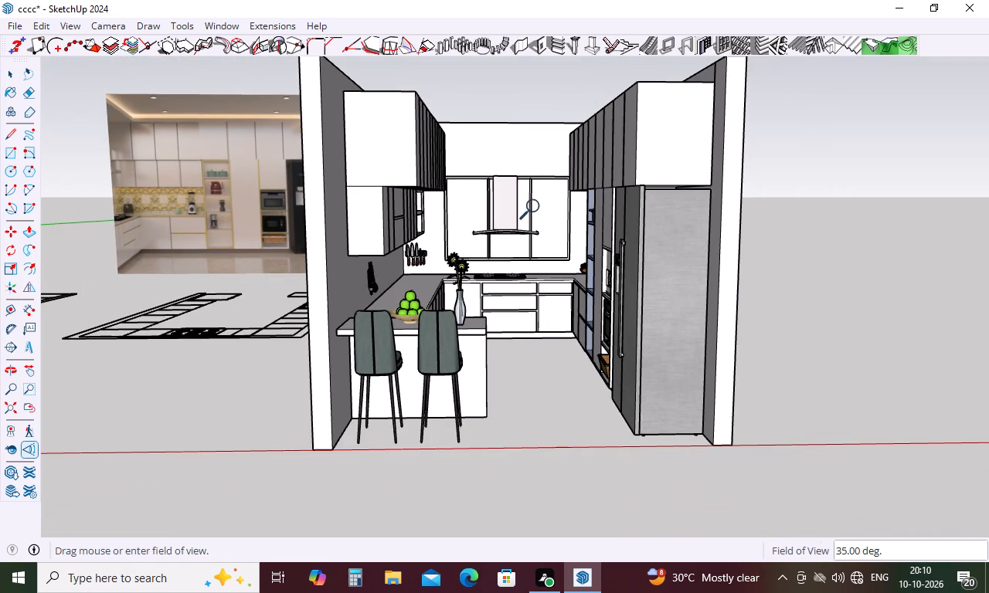
Examine the kitchen's open front with the Field of View tool, from head-on and from an angle facing the fridge wall.
middle_drag(550, 153, 551, 141)
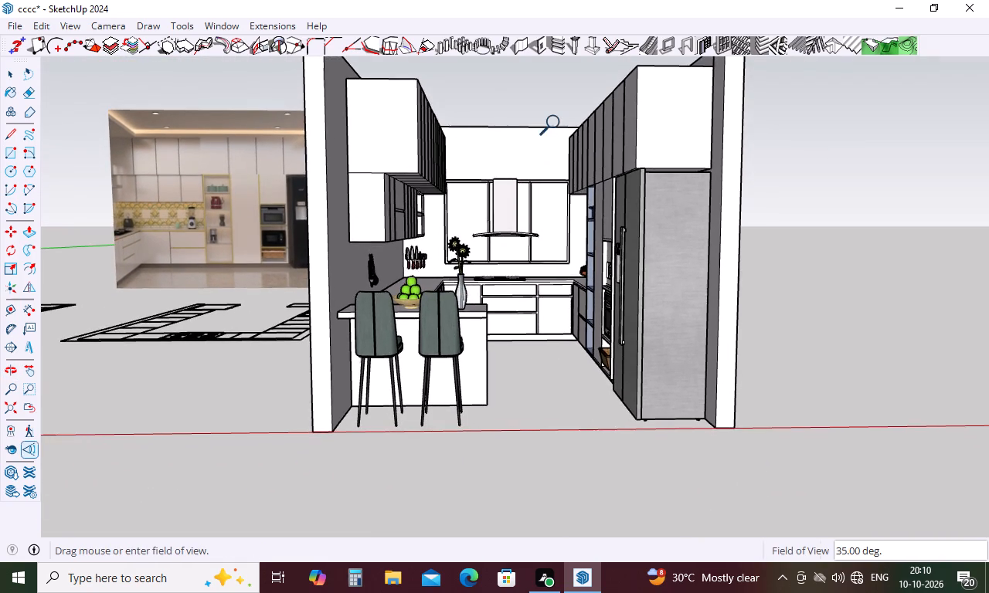
scroll(557, 120, up, 2)
middle_drag(557, 120, 557, 136)
scroll(559, 136, down, 3)
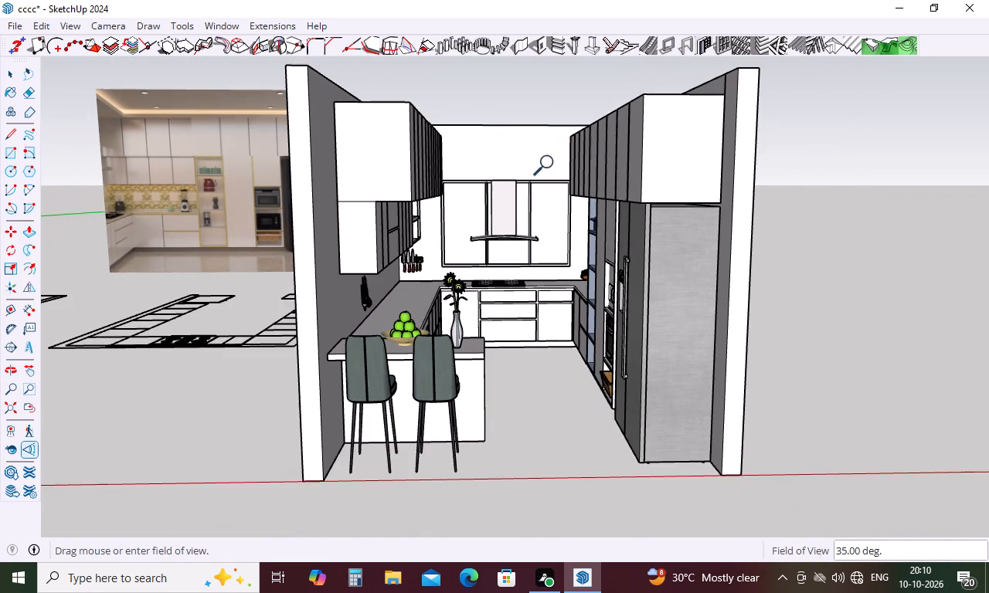
middle_drag(550, 180, 583, 186)
scroll(581, 236, down, 4)
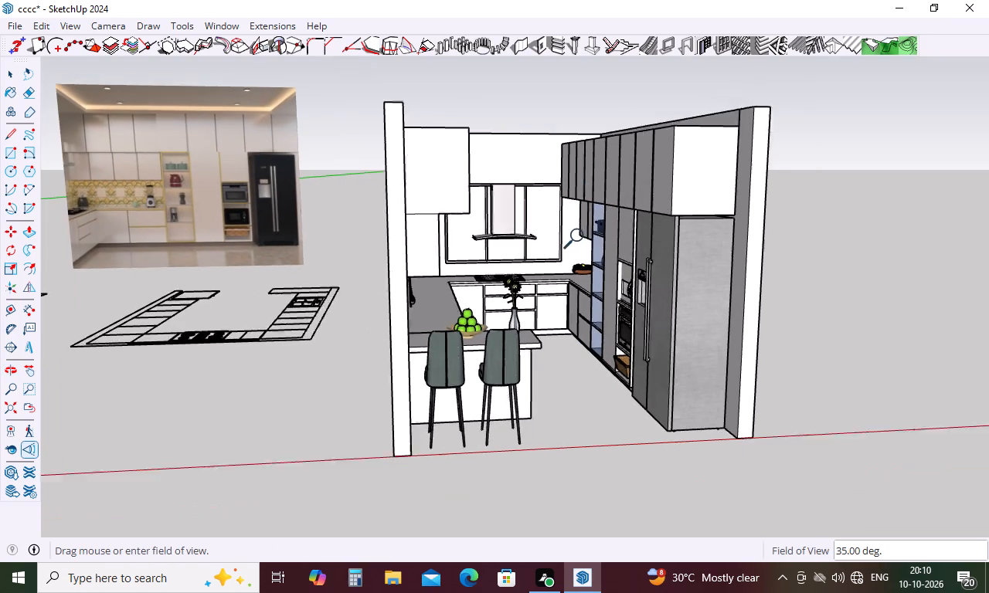
click(31, 452)
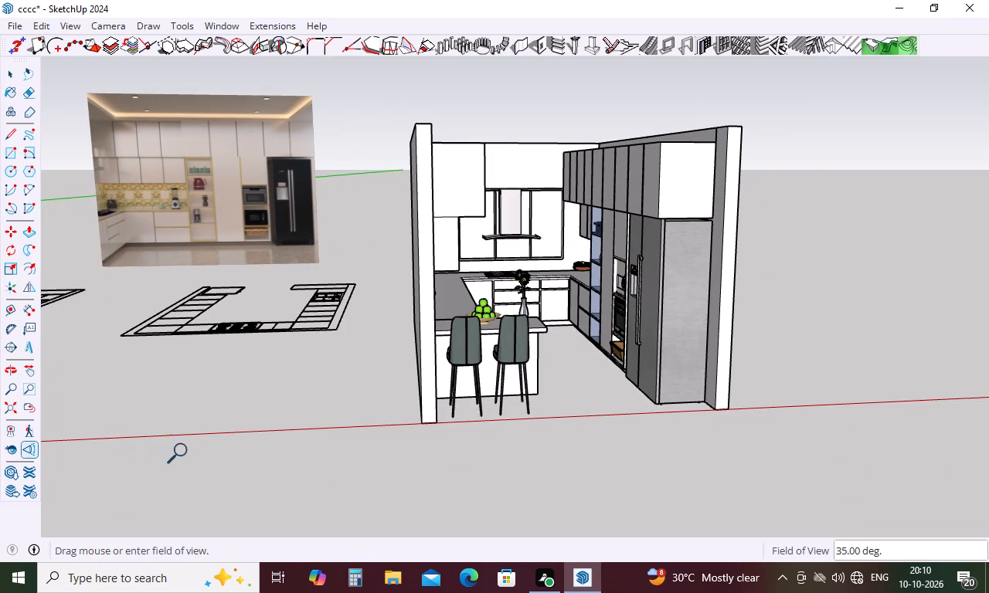
click(532, 259)
scroll(532, 259, up, 2)
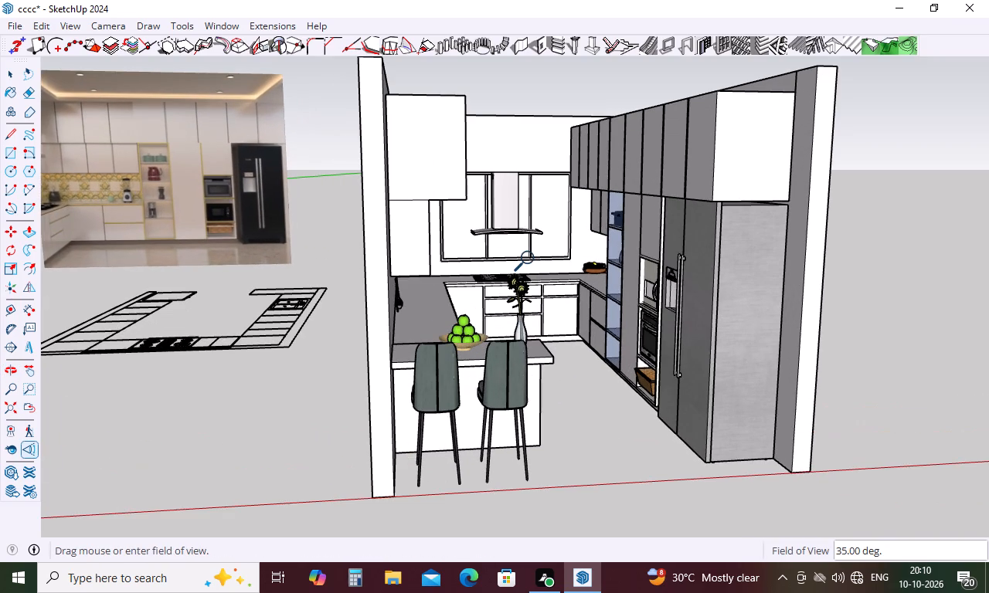
scroll(532, 259, up, 1)
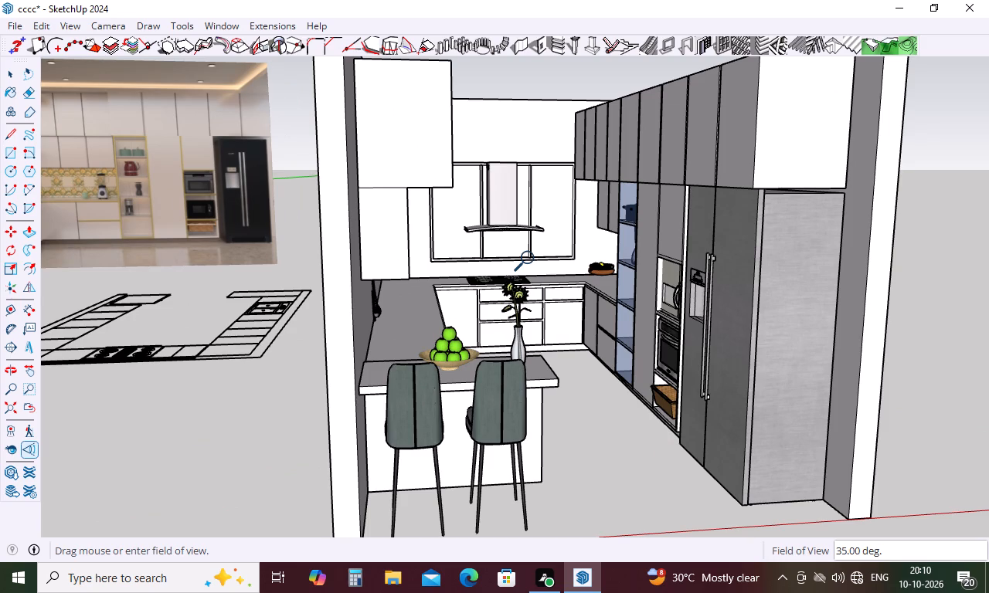
middle_drag(559, 291, 516, 292)
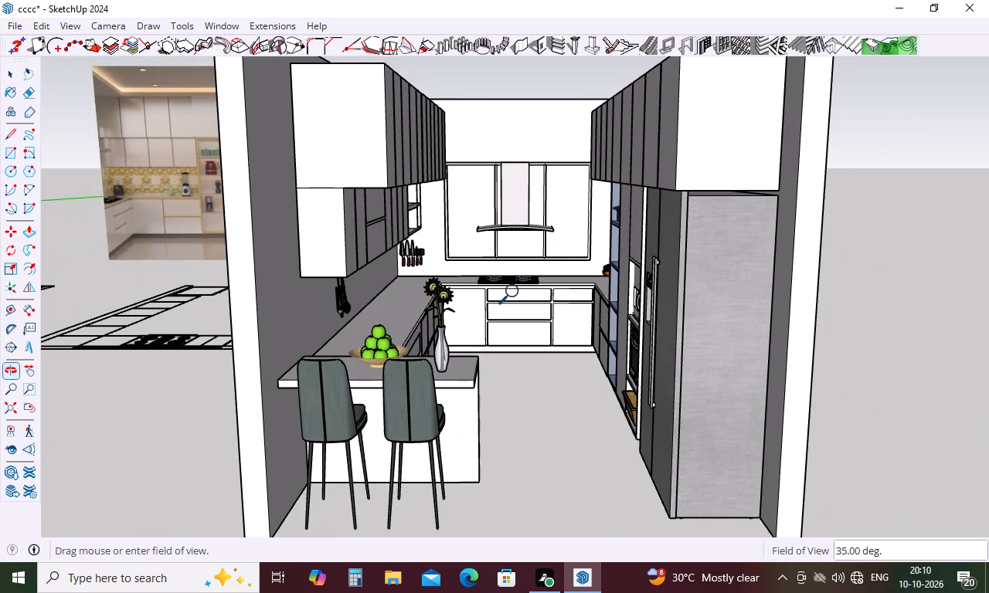
Inspect the kitchen interior up close from behind the stools, looking along the counters towards the hood and the fridge wall.
click(620, 279)
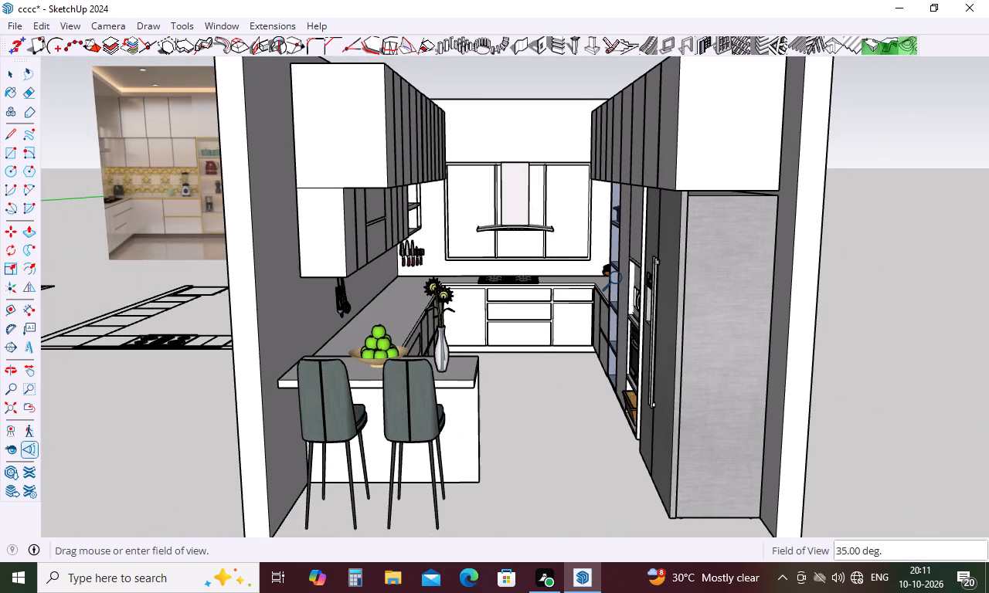
scroll(554, 279, up, 2)
middle_drag(562, 281, 579, 282)
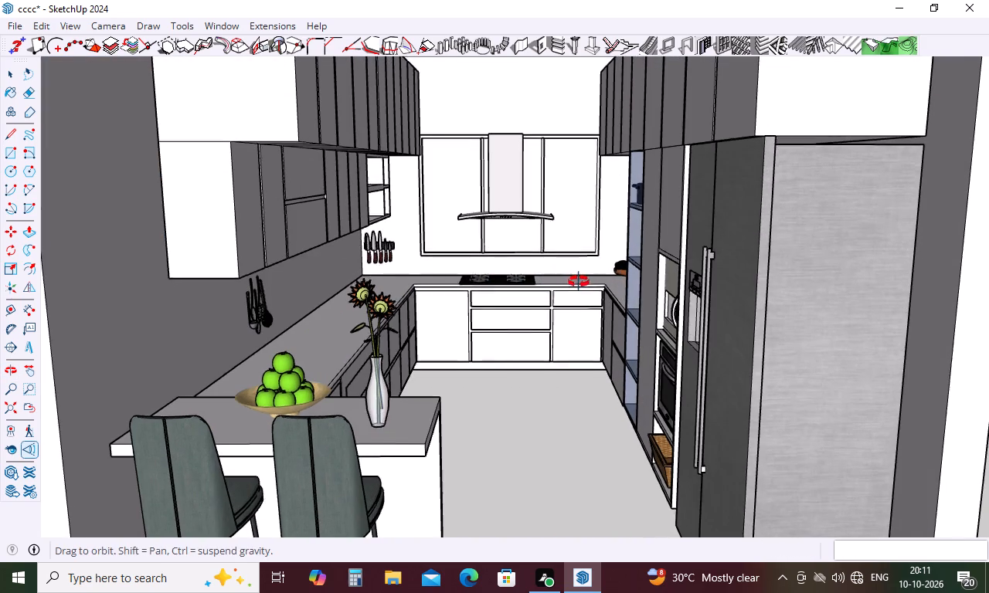
middle_drag(579, 282, 603, 268)
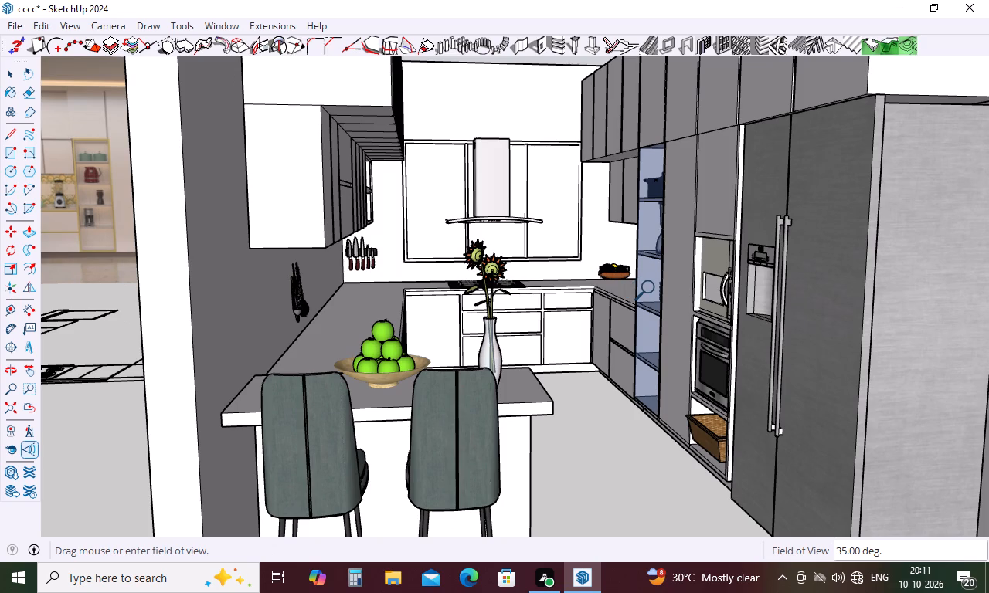
click(652, 288)
middle_drag(649, 287, 647, 280)
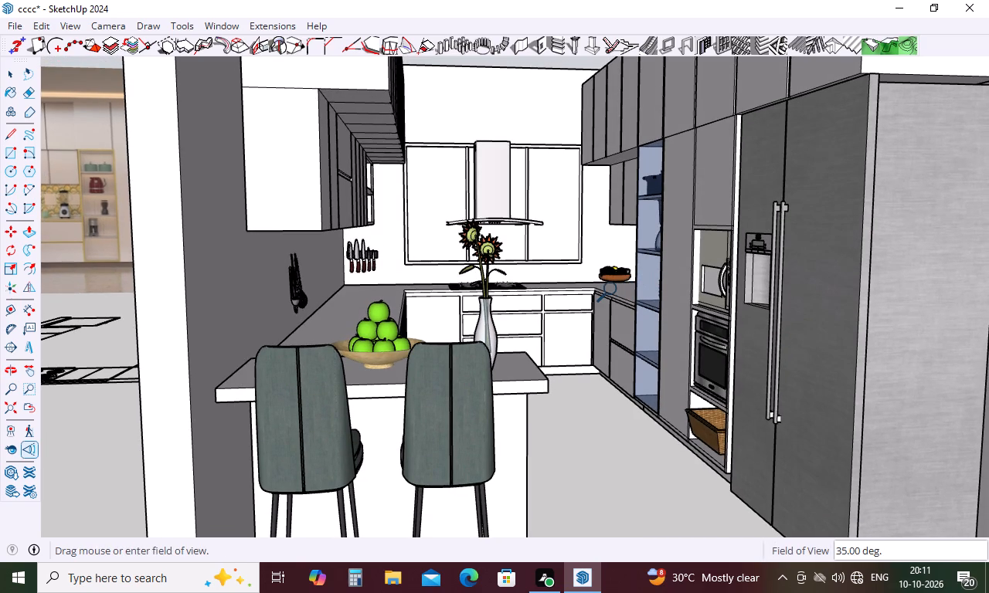
scroll(614, 290, up, 4)
scroll(614, 290, down, 3)
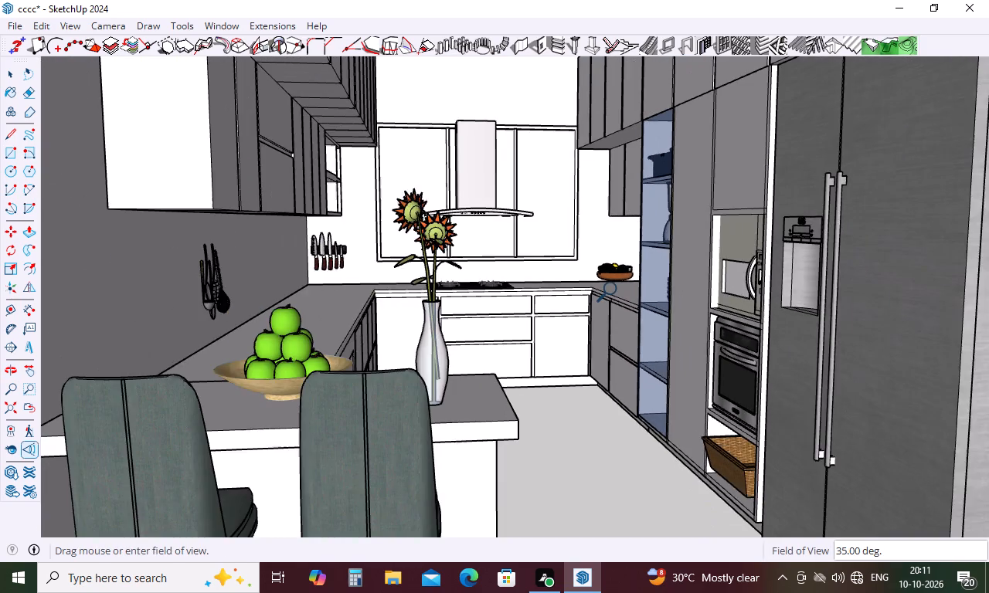
scroll(614, 290, down, 3)
middle_drag(614, 290, 596, 302)
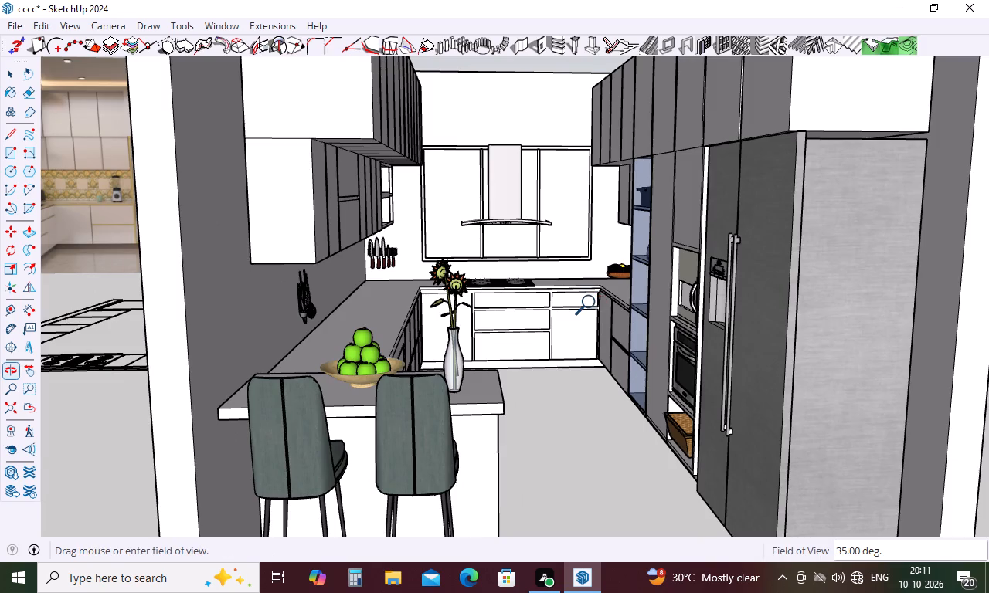
Compare wider and closer front views of the kitchen for a camera angle that takes in the stools, hood and fridge wall.
scroll(593, 303, down, 2)
middle_drag(606, 280, 617, 273)
scroll(626, 262, up, 1)
scroll(602, 153, down, 5)
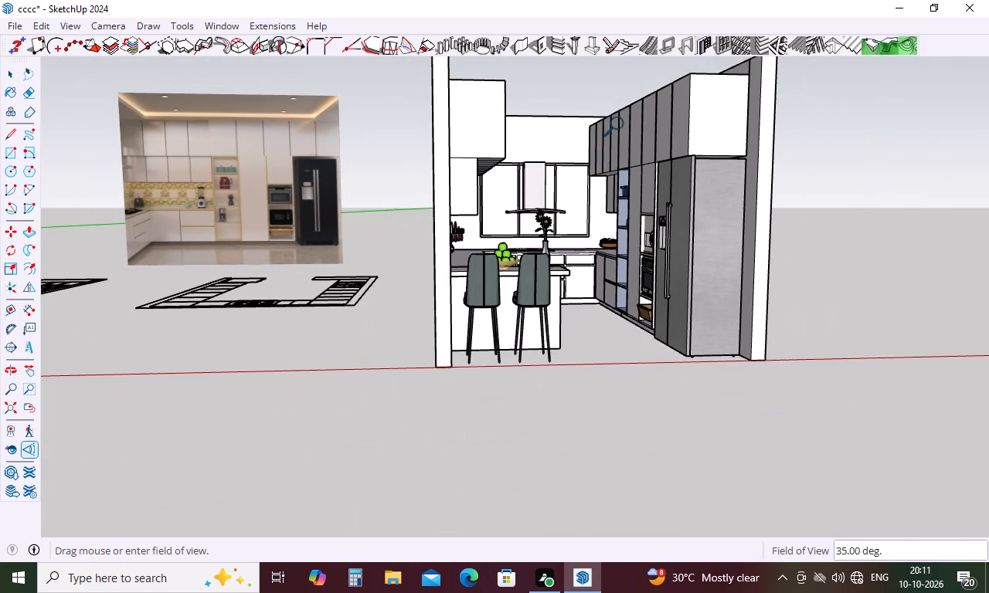
scroll(634, 78, up, 3)
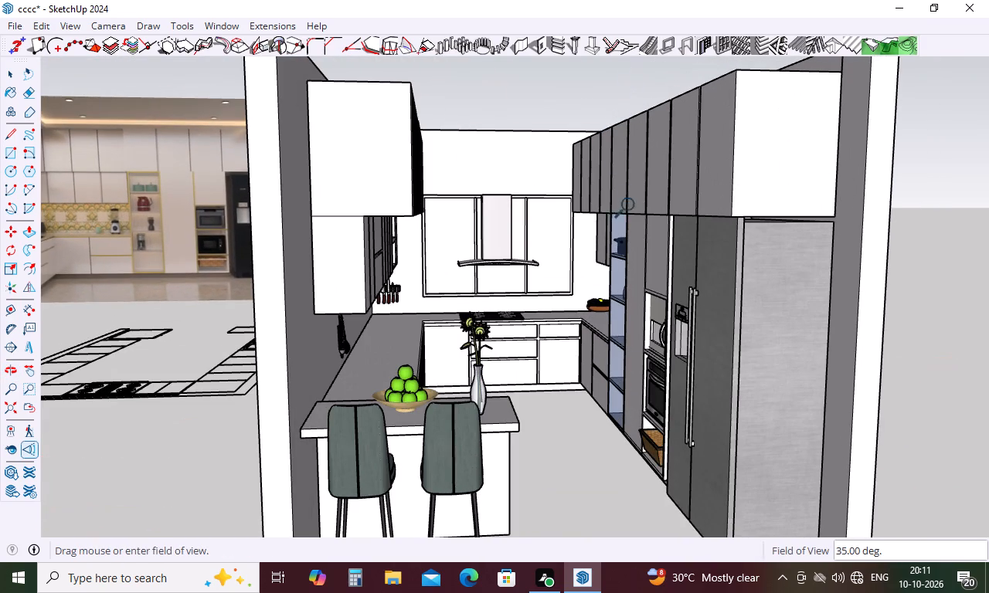
middle_drag(634, 225, 647, 222)
scroll(647, 222, up, 1)
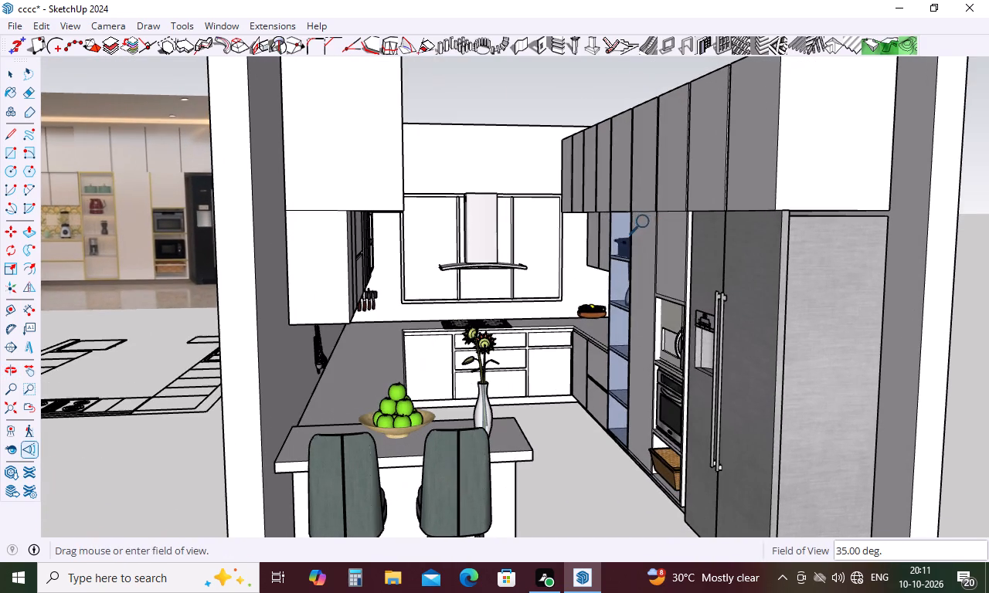
middle_drag(638, 233, 607, 212)
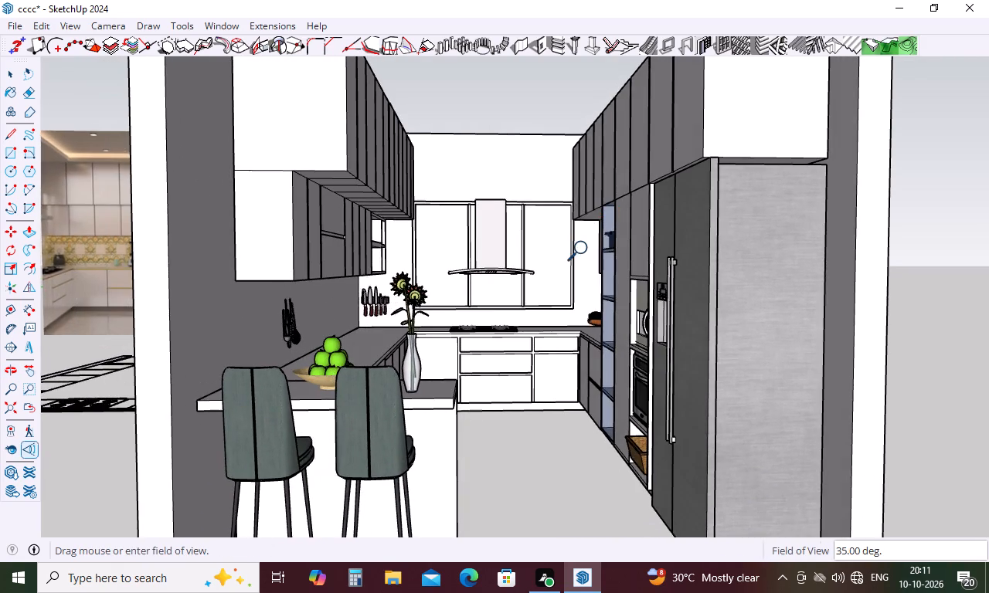
scroll(585, 249, up, 2)
scroll(585, 249, down, 3)
middle_drag(585, 252, 606, 260)
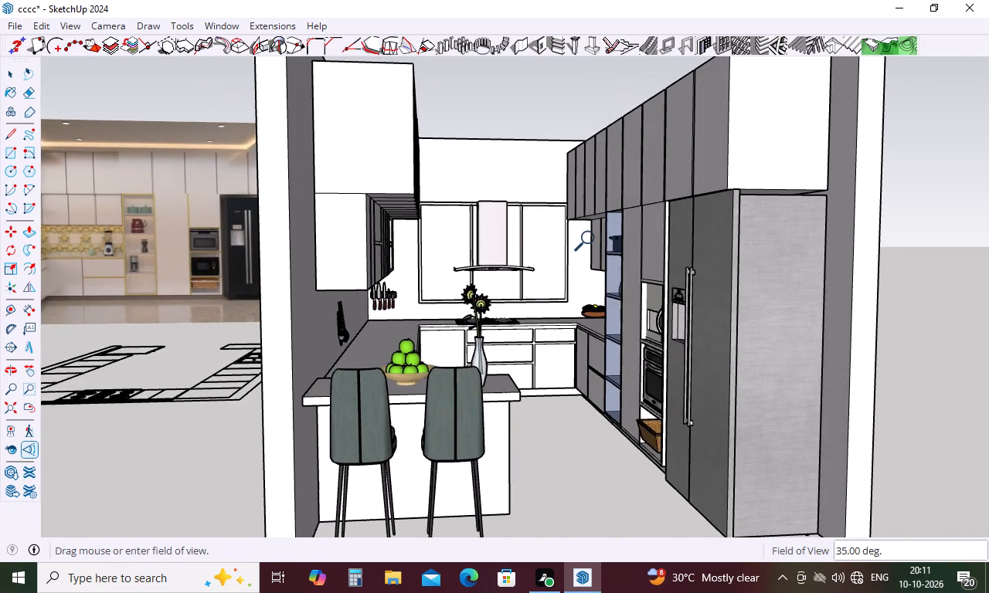
scroll(592, 239, up, 1)
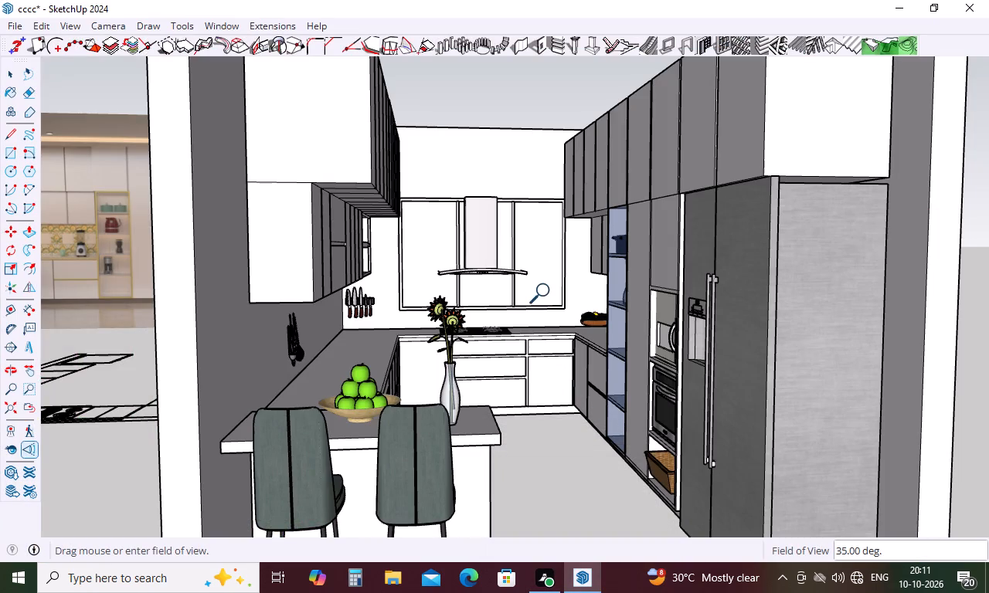
scroll(545, 276, down, 2)
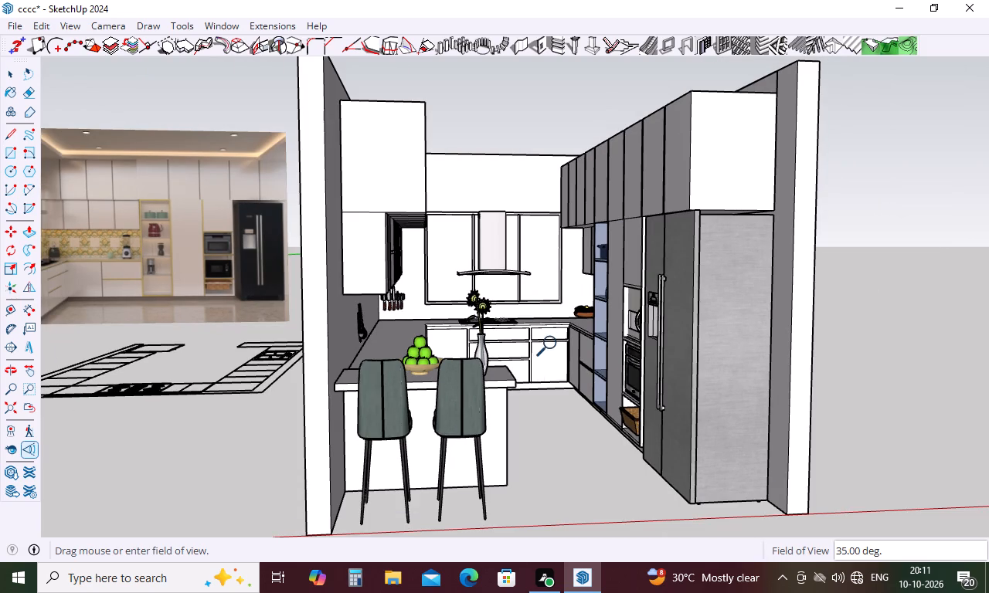
Delete the reference photos and the flat floor plans standing beside the kitchen model.
key(space)
scroll(545, 356, down, 14)
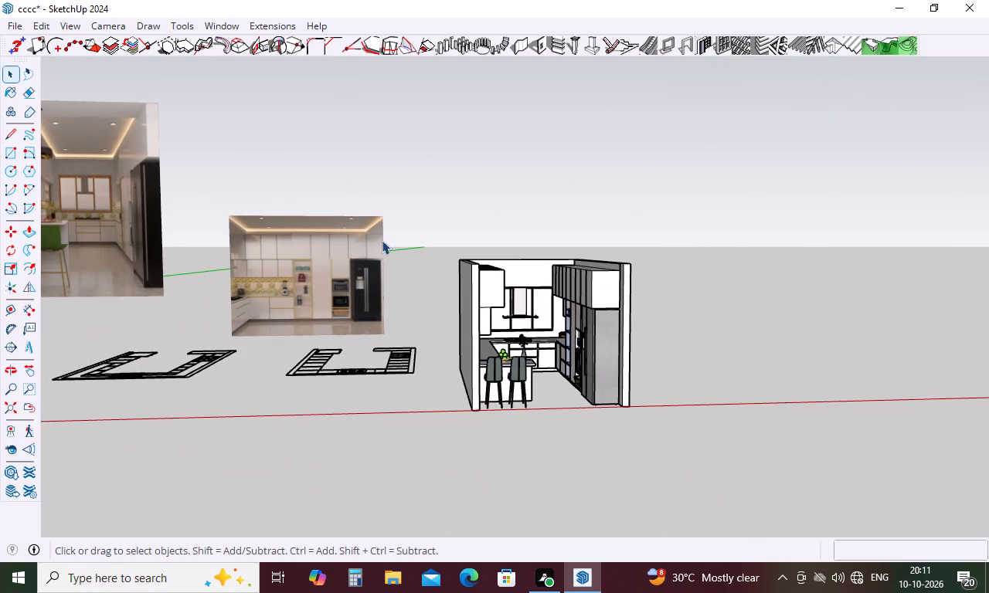
drag(385, 235, 148, 369)
key(Delete)
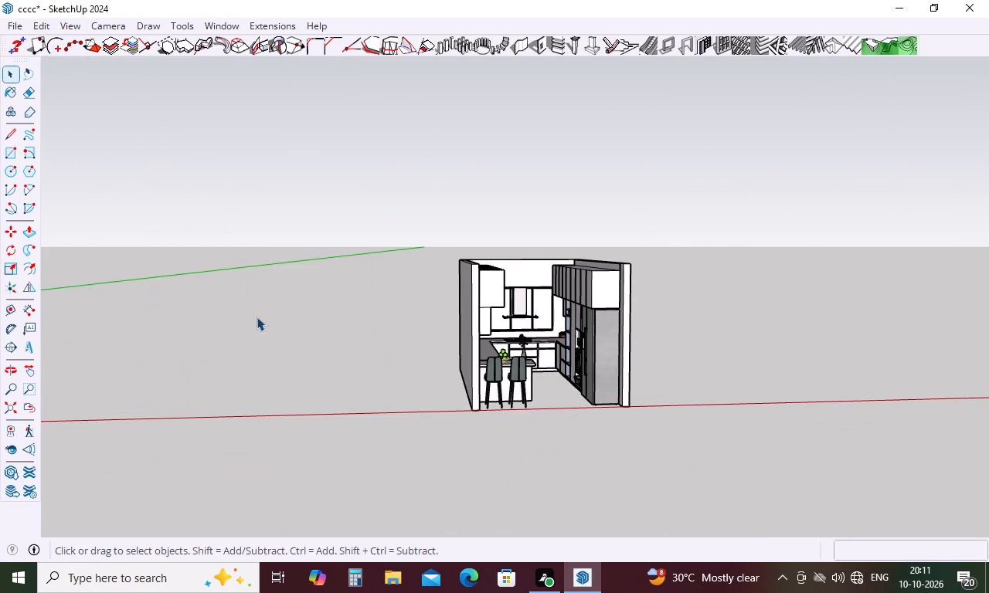
scroll(294, 310, down, 5)
scroll(479, 335, down, 10)
click(187, 326)
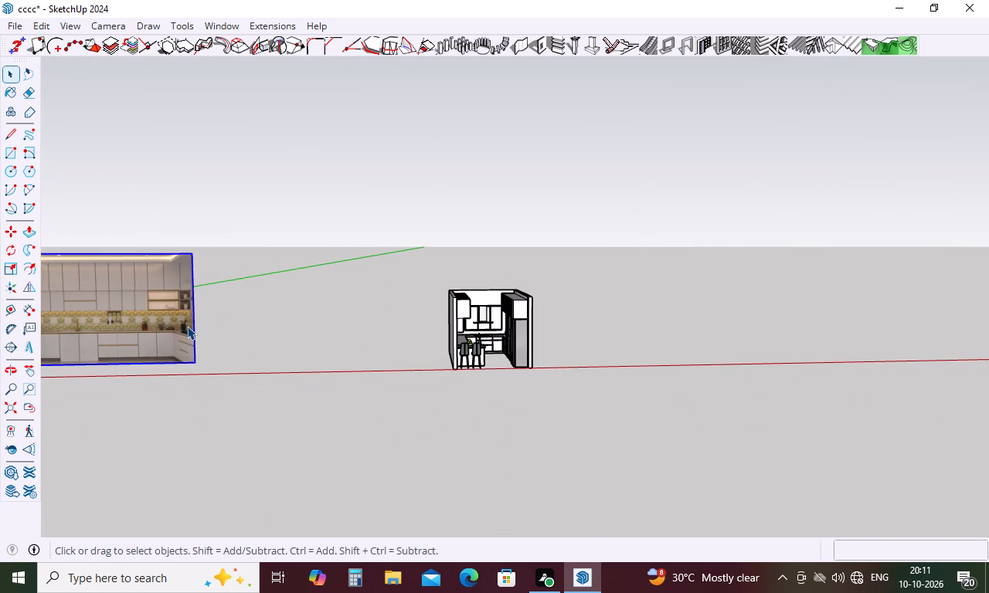
key(Delete)
Reactivate Field of View and look into the kitchen from the front, framing both side walls, the hood and the stools.
scroll(210, 334, down, 5)
scroll(429, 344, up, 9)
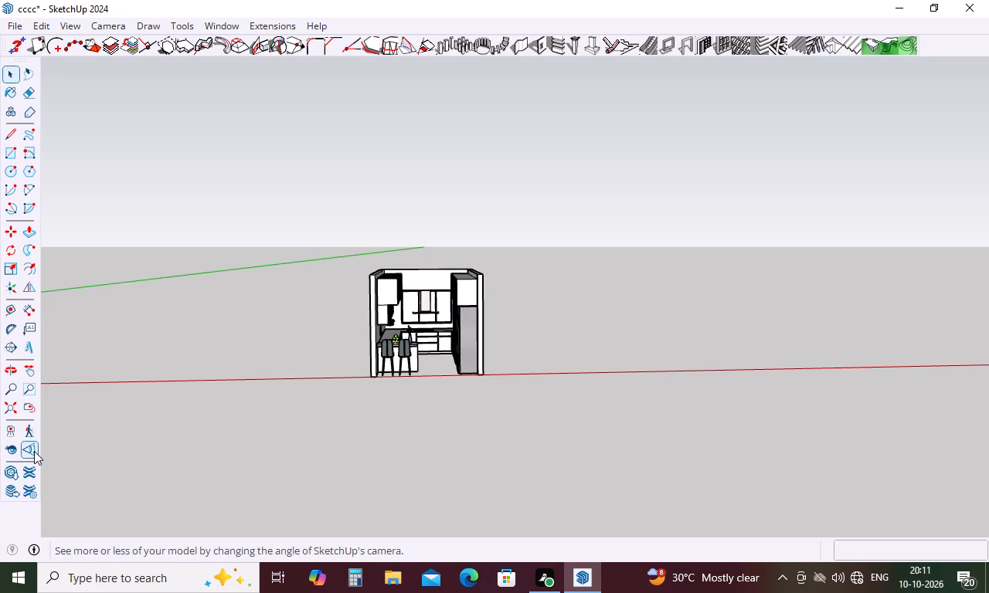
click(34, 451)
click(435, 365)
scroll(435, 365, up, 1)
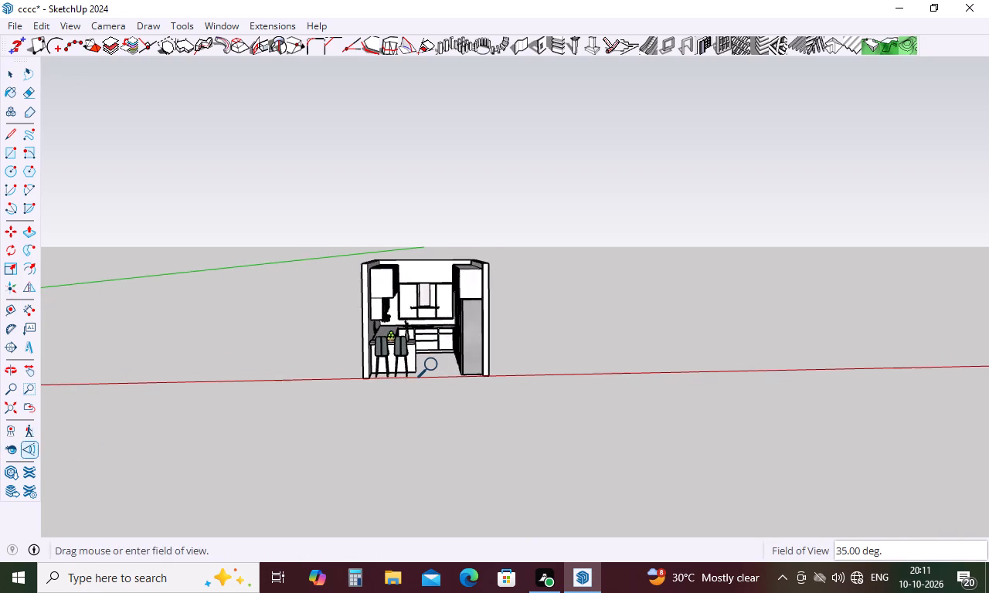
scroll(435, 365, up, 4)
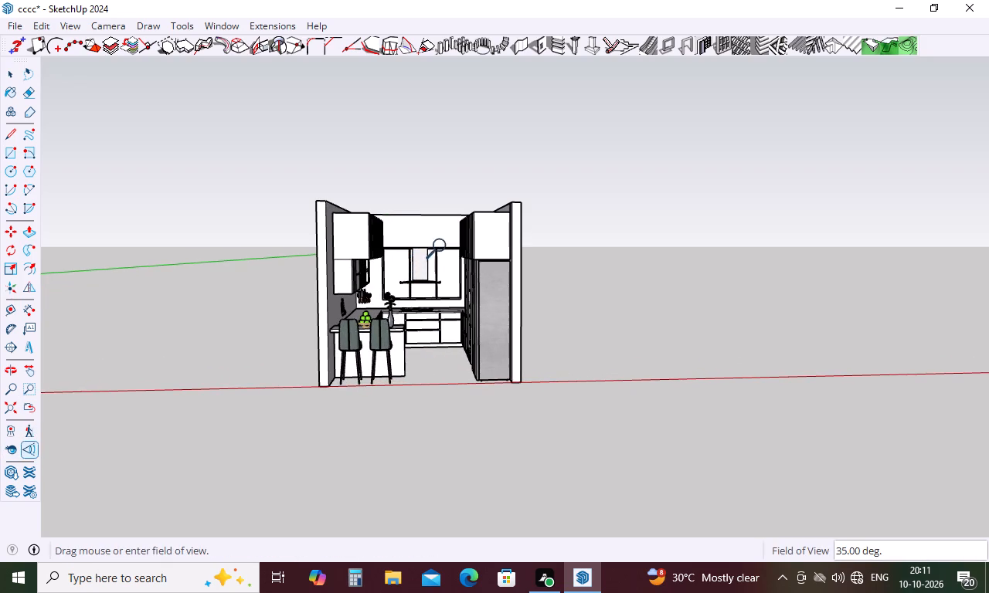
scroll(441, 254, up, 6)
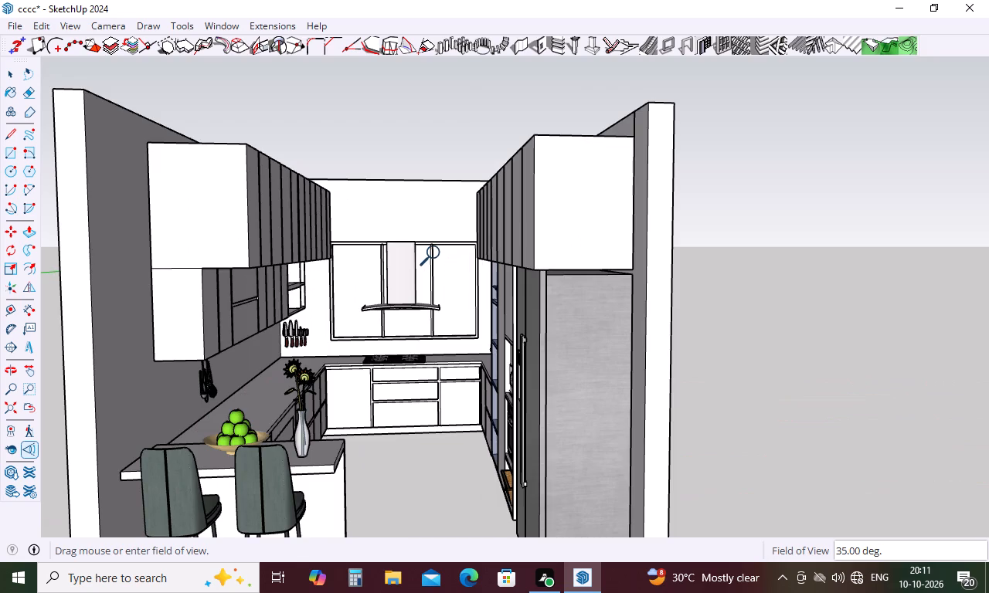
middle_drag(437, 253, 437, 233)
scroll(437, 233, down, 4)
middle_drag(437, 233, 438, 232)
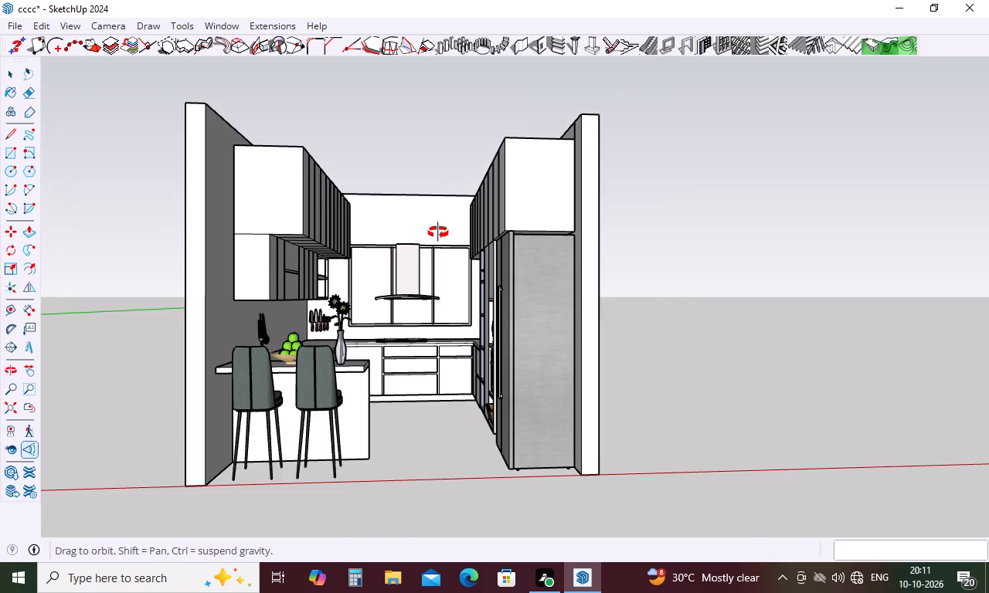
Examine the kitchen from a low front view and from an angle facing the fridge, oven and open shelf wall.
middle_drag(438, 232, 459, 235)
scroll(453, 235, up, 2)
scroll(453, 235, down, 3)
middle_drag(451, 244, 451, 232)
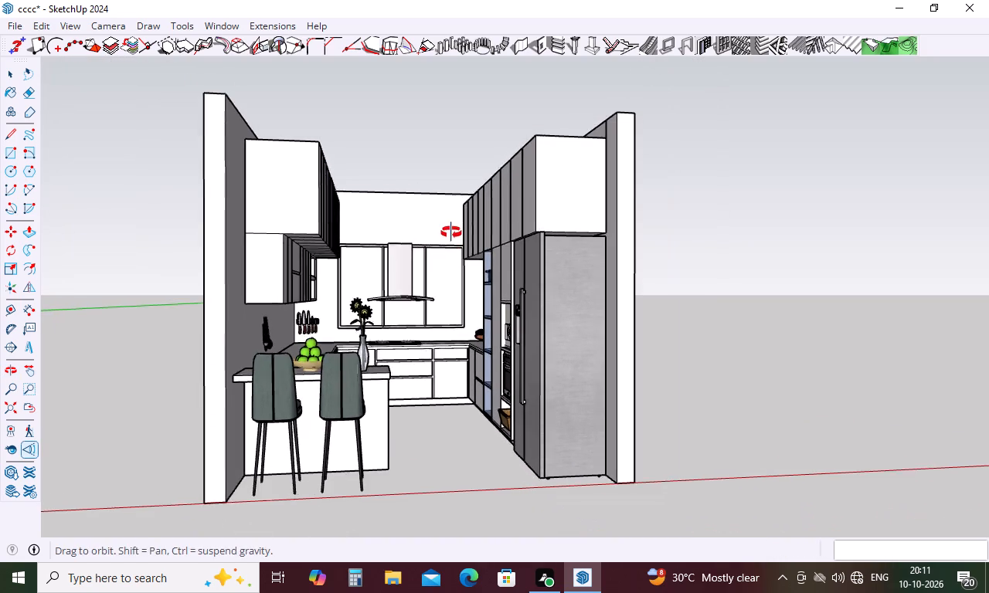
middle_drag(451, 232, 451, 225)
scroll(451, 225, up, 2)
scroll(451, 225, down, 2)
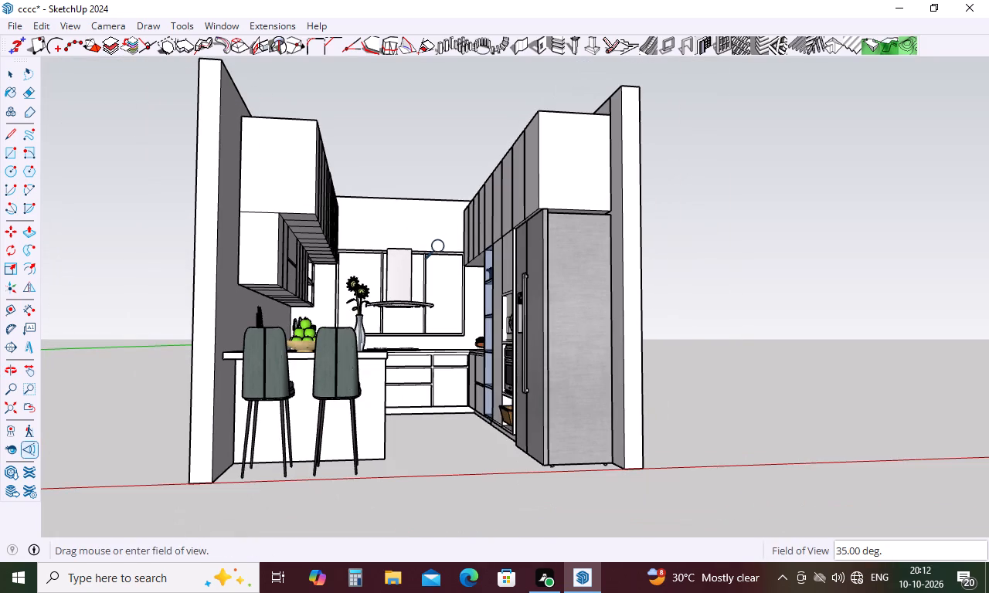
middle_drag(437, 259, 484, 287)
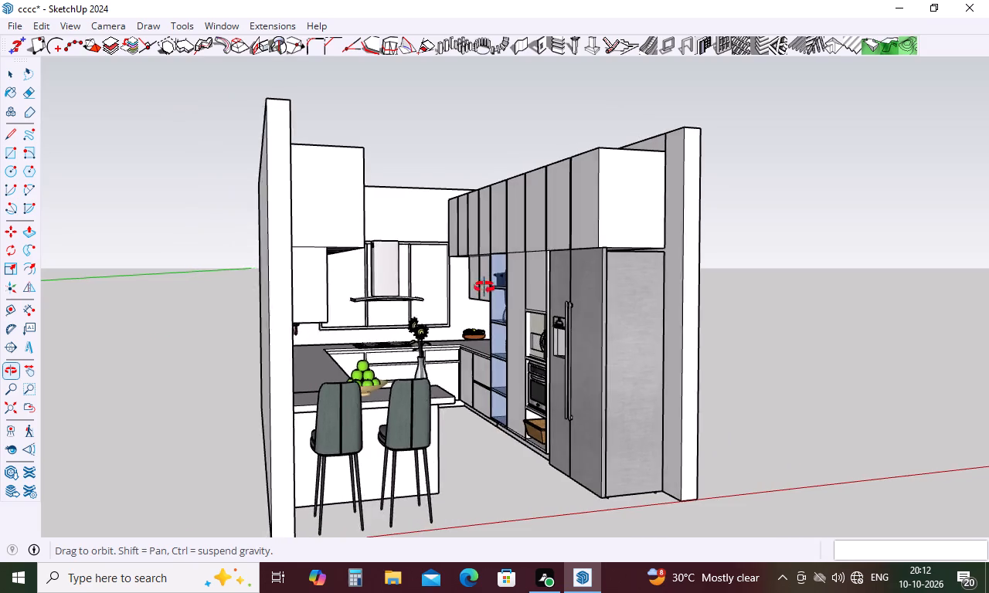
middle_drag(484, 287, 520, 302)
scroll(518, 305, up, 1)
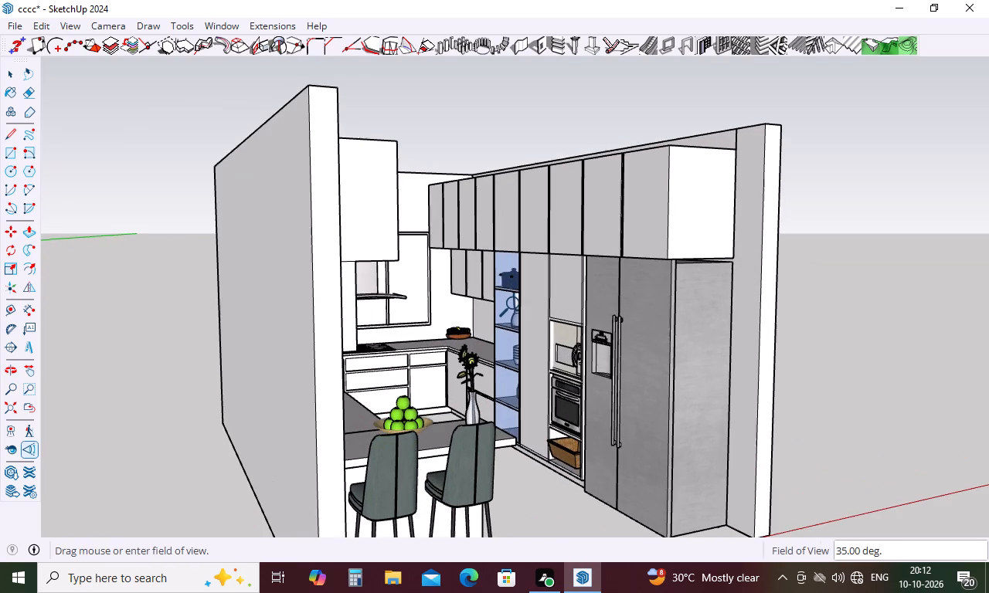
Compare nearer and farther kitchen views, from the fridge wall side to a raised front angle showing the stools, hood and fridge.
scroll(517, 304, up, 2)
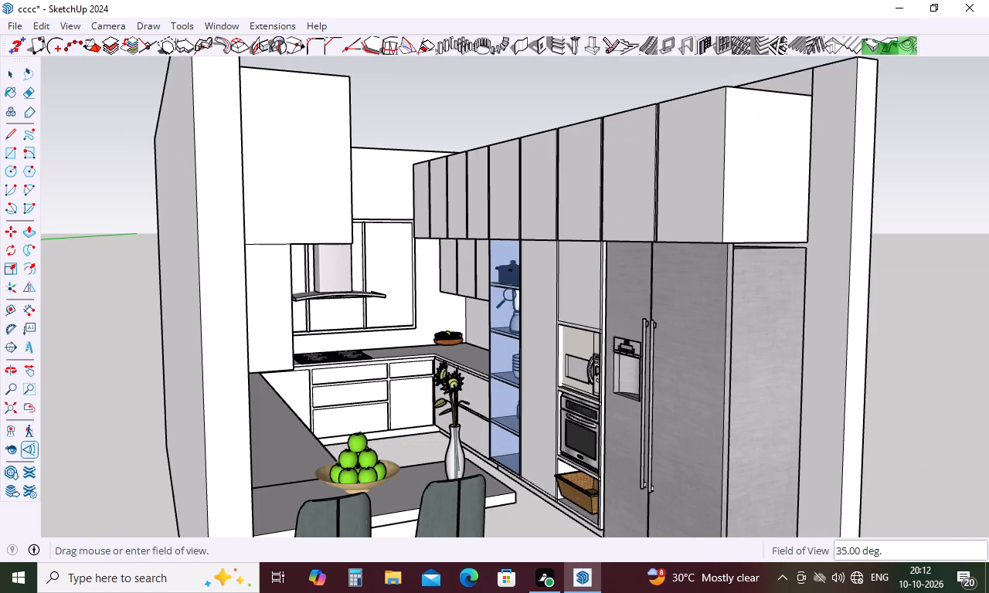
scroll(494, 266, down, 9)
middle_drag(494, 266, 518, 282)
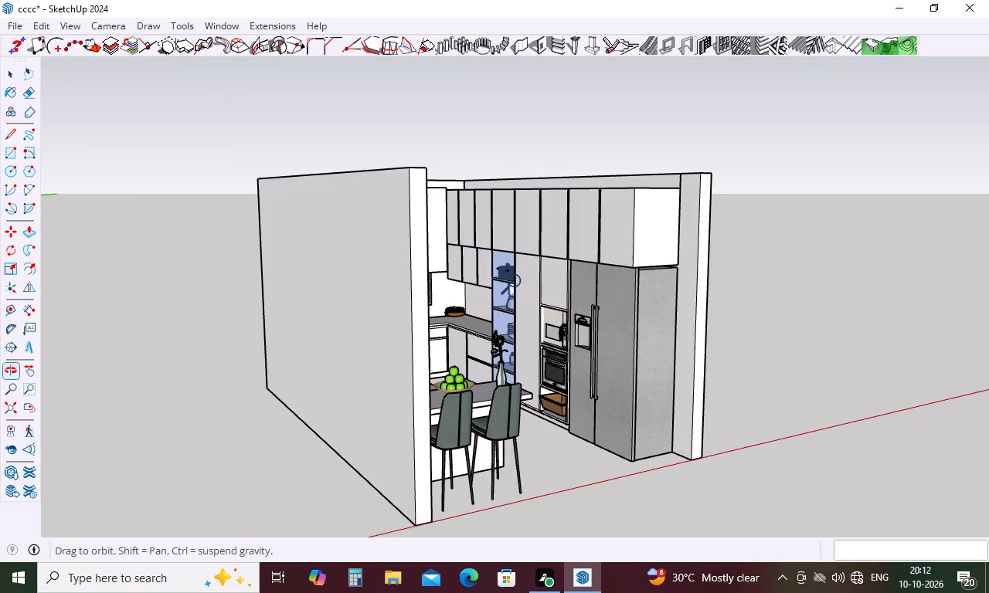
scroll(539, 264, up, 4)
scroll(523, 263, down, 4)
middle_drag(523, 263, 431, 269)
scroll(423, 259, up, 4)
scroll(423, 259, down, 1)
middle_drag(421, 259, 377, 241)
scroll(379, 239, down, 3)
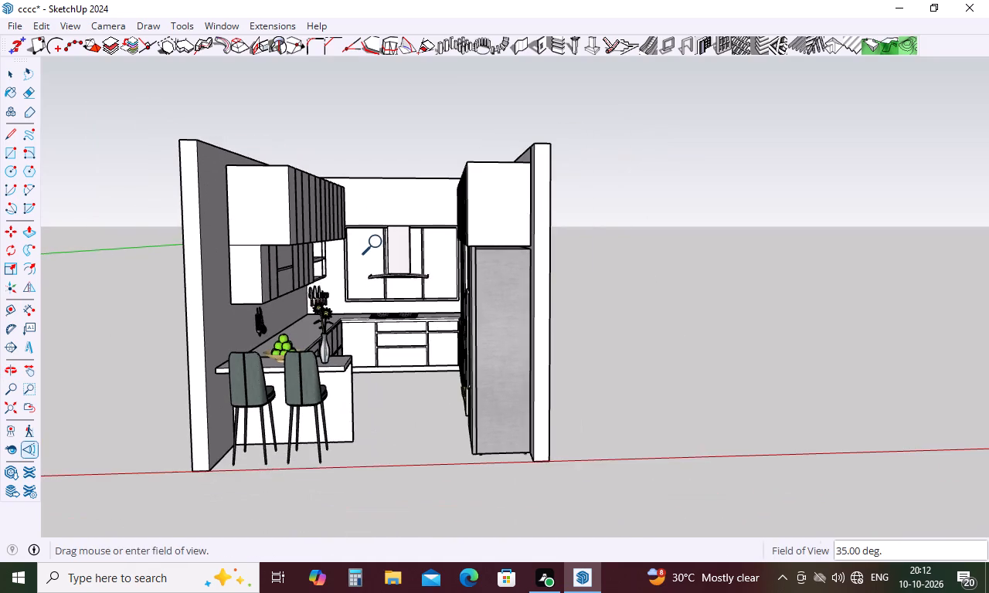
scroll(379, 242, up, 3)
middle_drag(382, 243, 420, 236)
scroll(420, 237, down, 4)
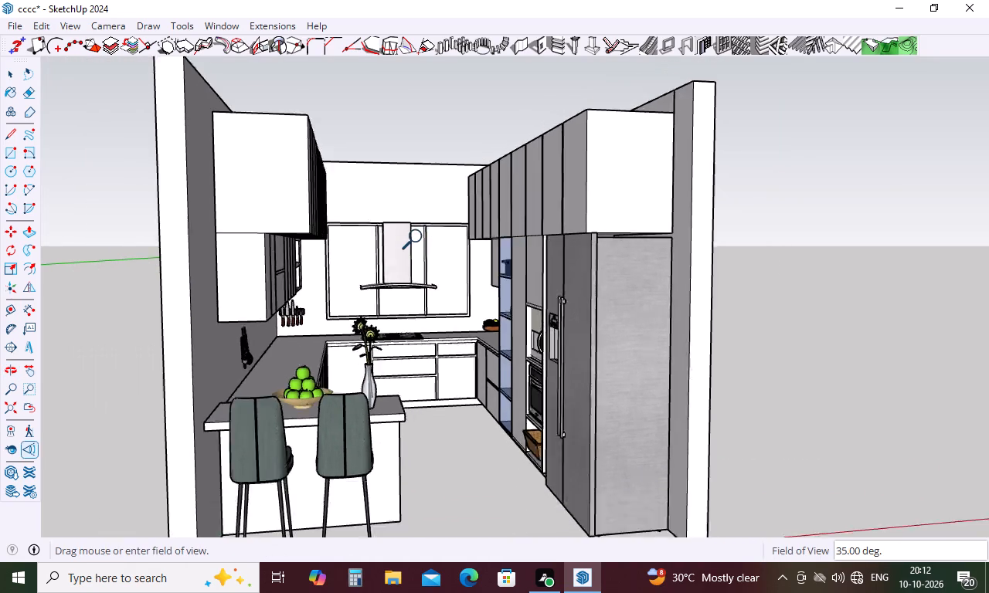
middle_drag(420, 237, 416, 256)
Save the cccc model.
key(ctrl+s)
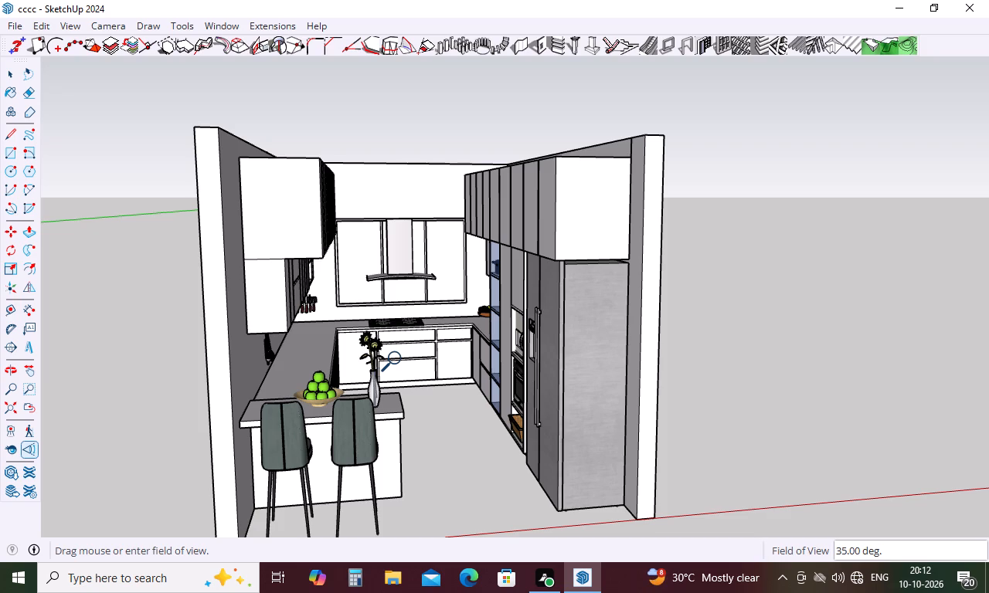
Frame the fridge, oven and open shelf wall with the stools in front, preview the print, and print it to PDF as c1.
middle_drag(451, 381, 493, 336)
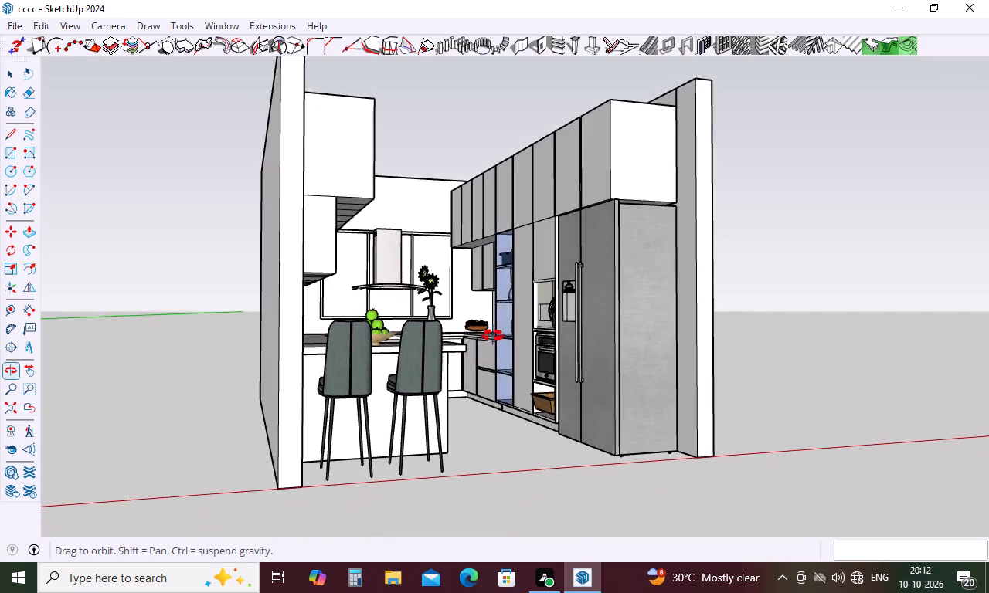
middle_drag(493, 336, 515, 355)
scroll(626, 413, up, 1)
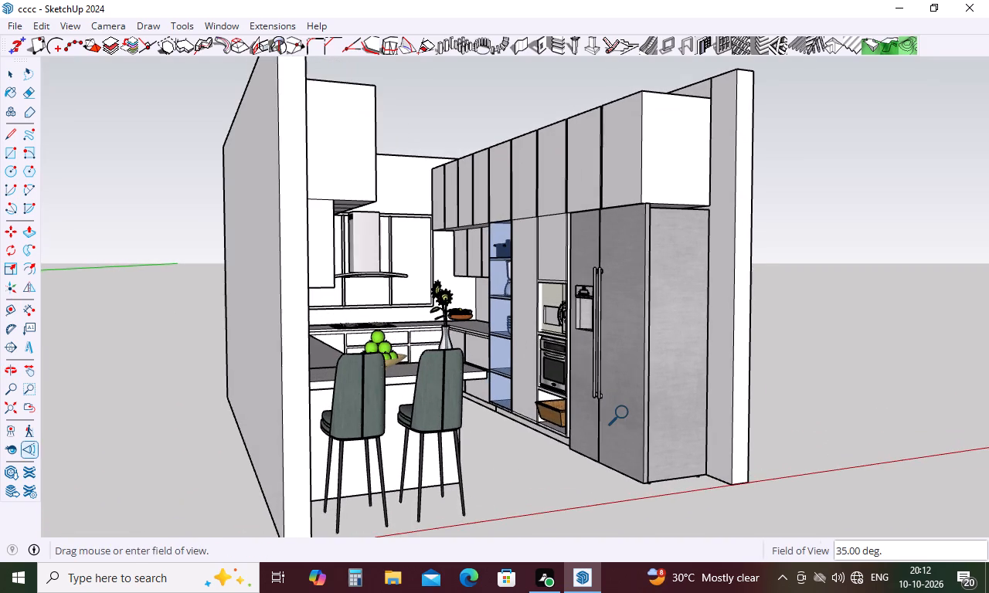
scroll(626, 413, up, 2)
middle_drag(626, 413, 648, 435)
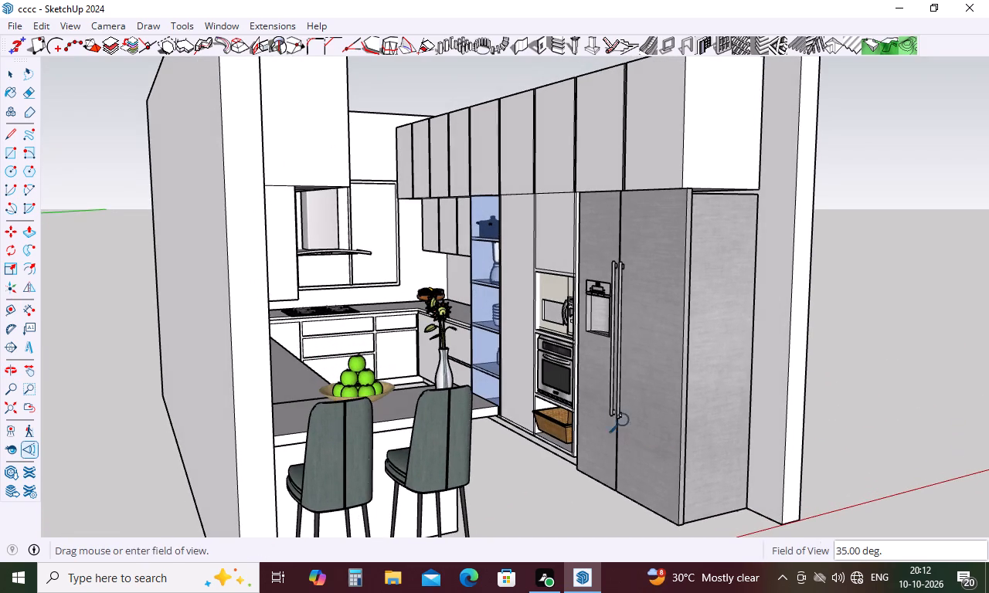
right_click(579, 381)
key(space)
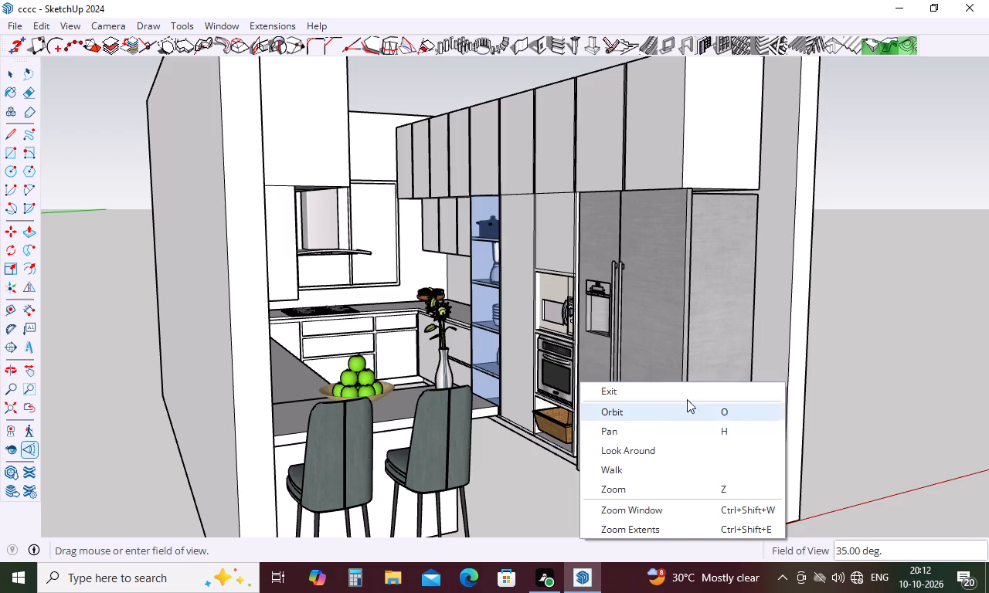
click(839, 351)
middle_drag(745, 391, 773, 393)
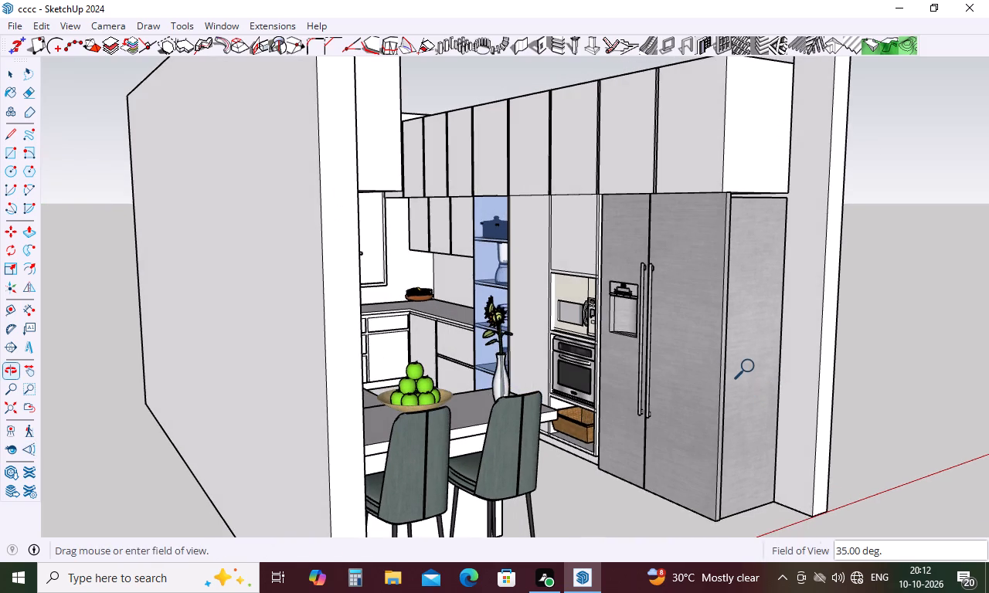
scroll(752, 367, up, 1)
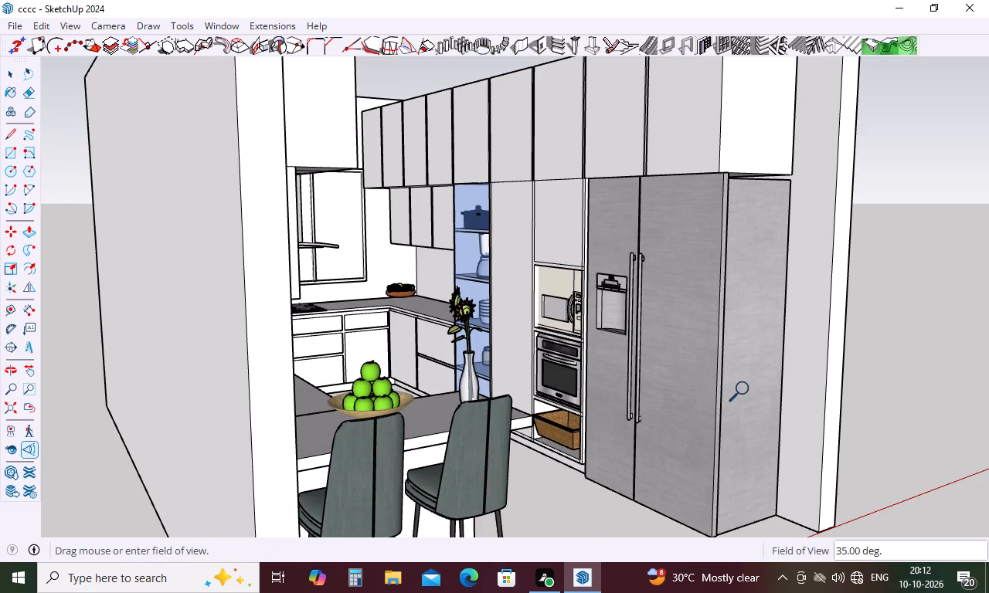
key(ctrl+p)
click(573, 368)
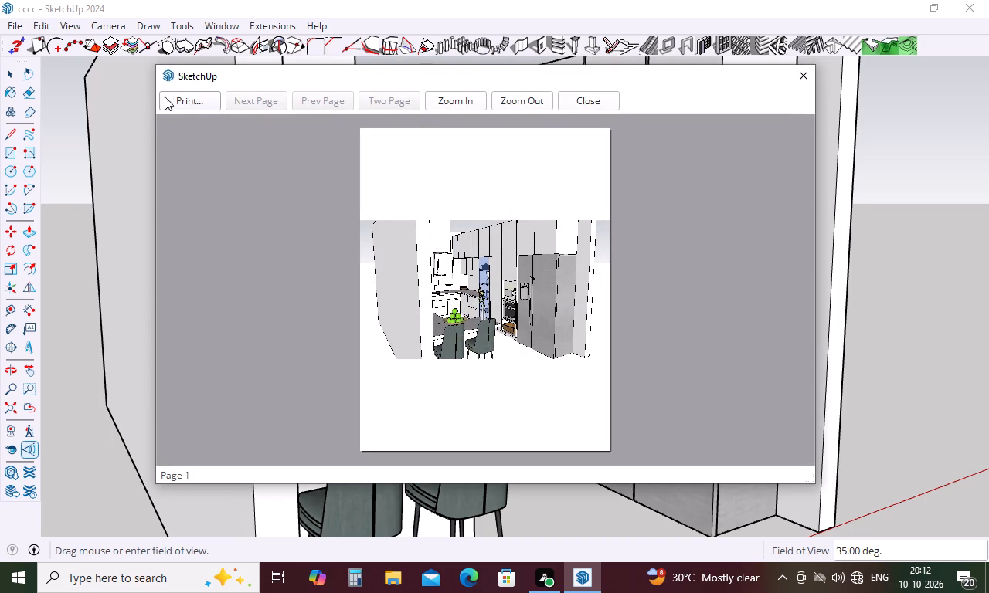
click(177, 101)
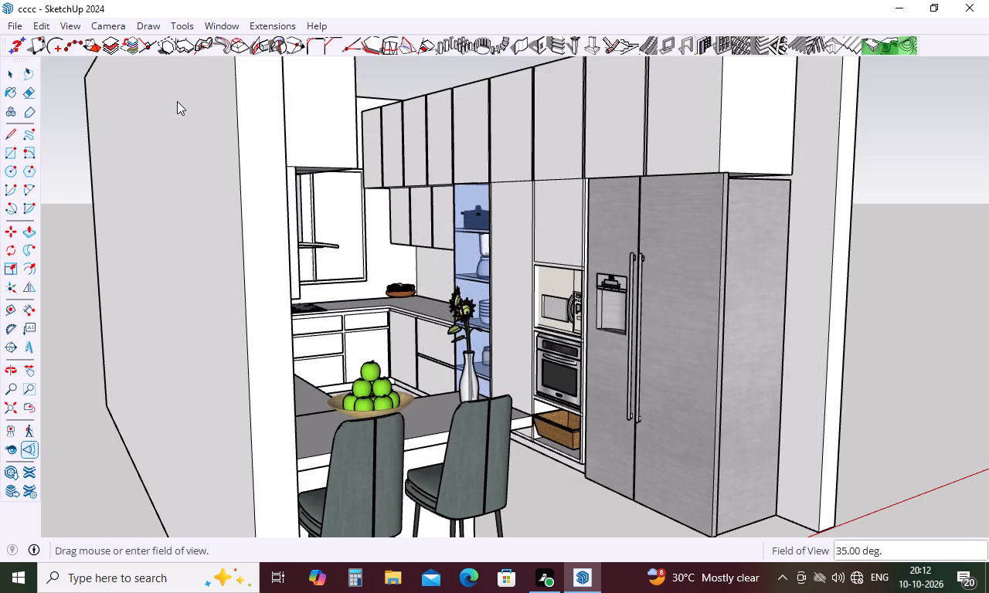
text(c1)
key(Return)
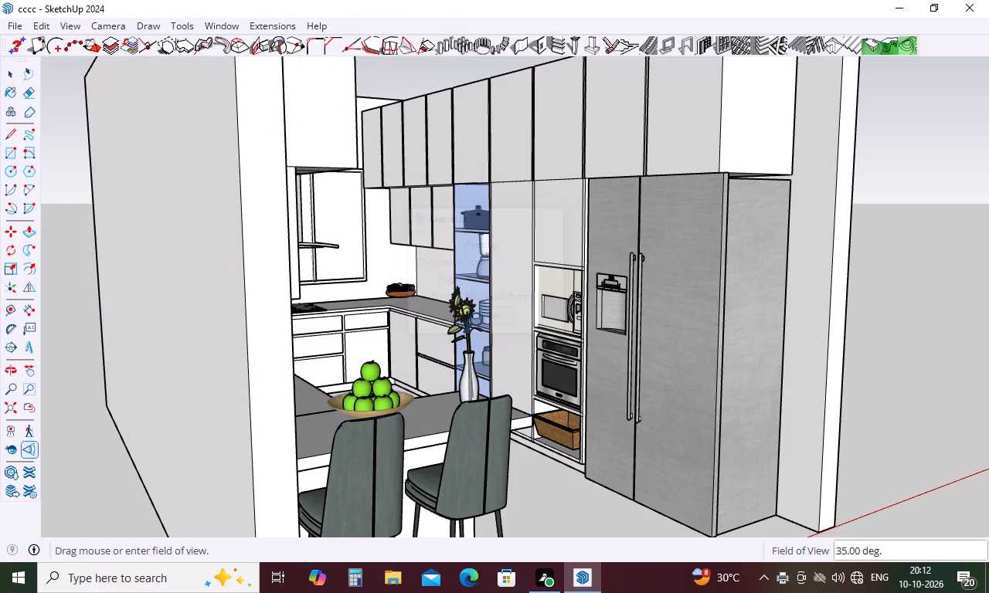
Return to the model, frame the long counter wall with the stools and hanging utensils, and print the current view to PDF as c2.
scroll(501, 313, down, 3)
middle_drag(538, 315, 326, 347)
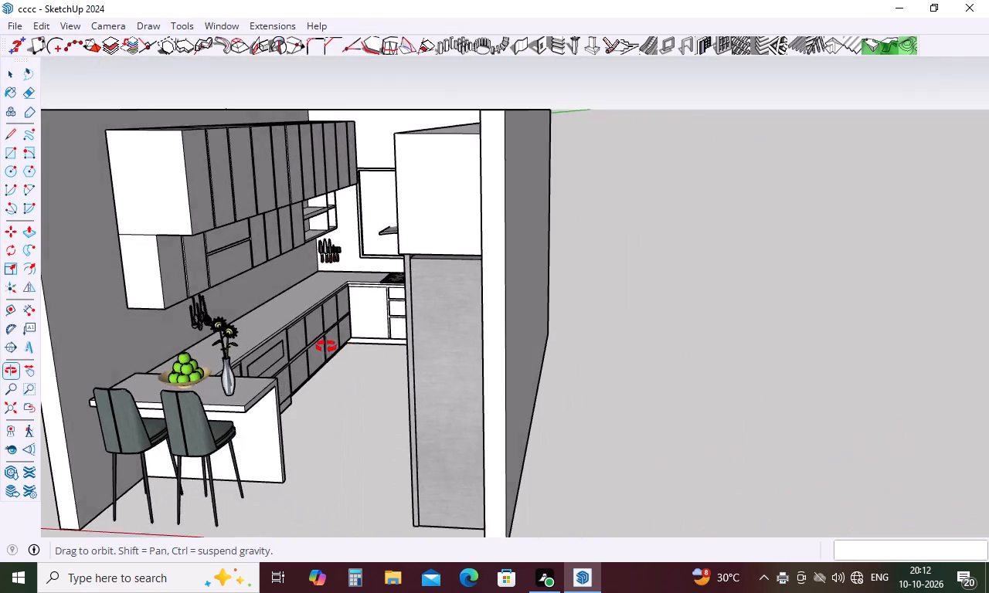
middle_drag(326, 347, 288, 341)
middle_drag(296, 330, 318, 336)
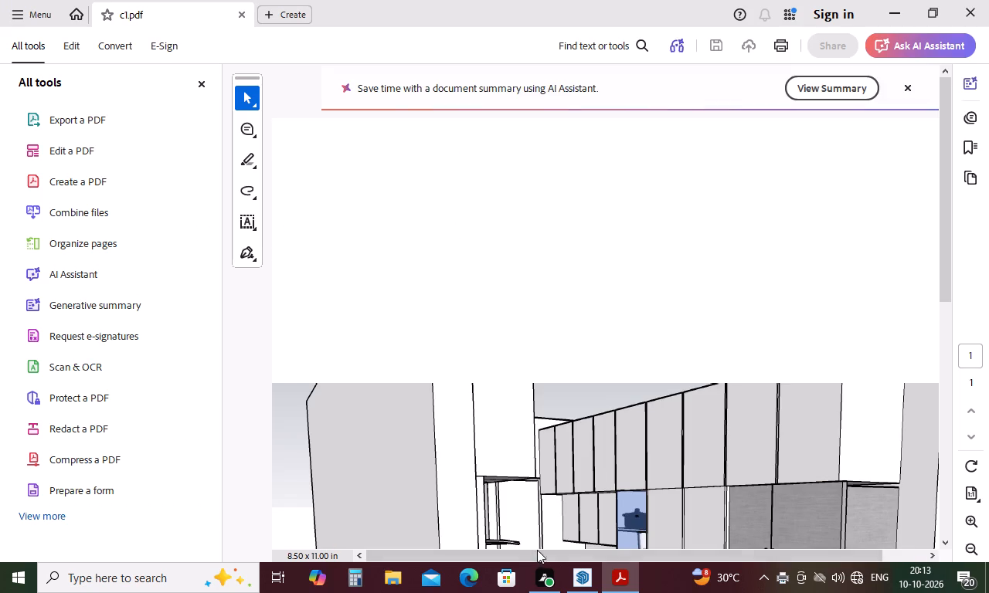
click(579, 585)
scroll(338, 368, down, 1)
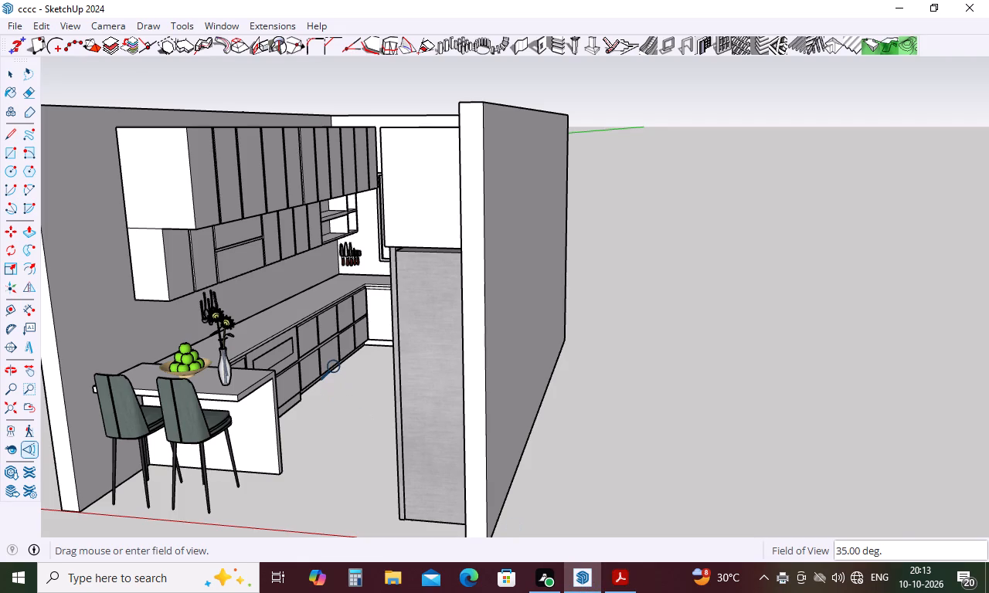
scroll(338, 368, down, 2)
scroll(161, 290, up, 4)
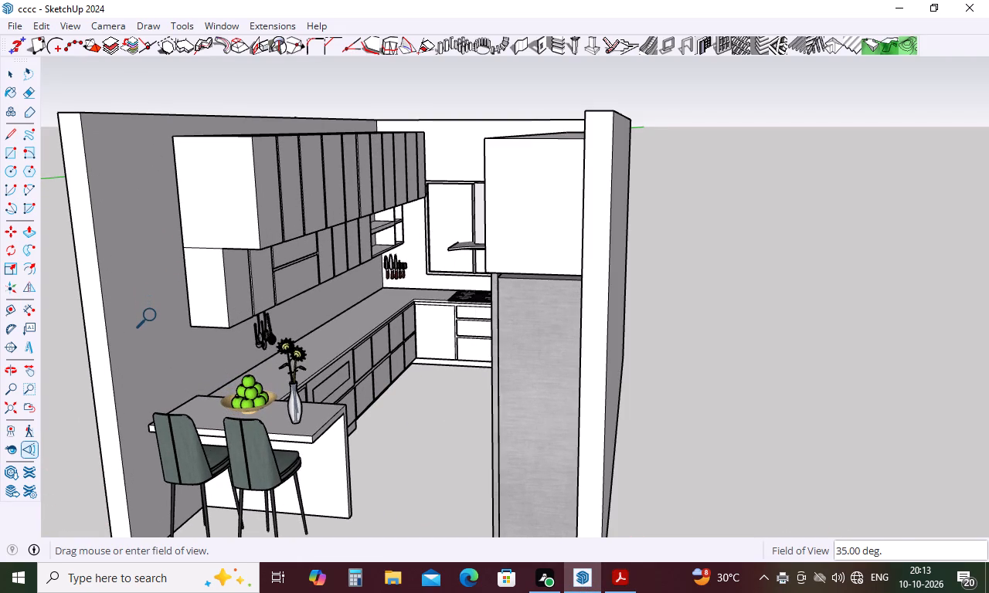
key(ctrl+p)
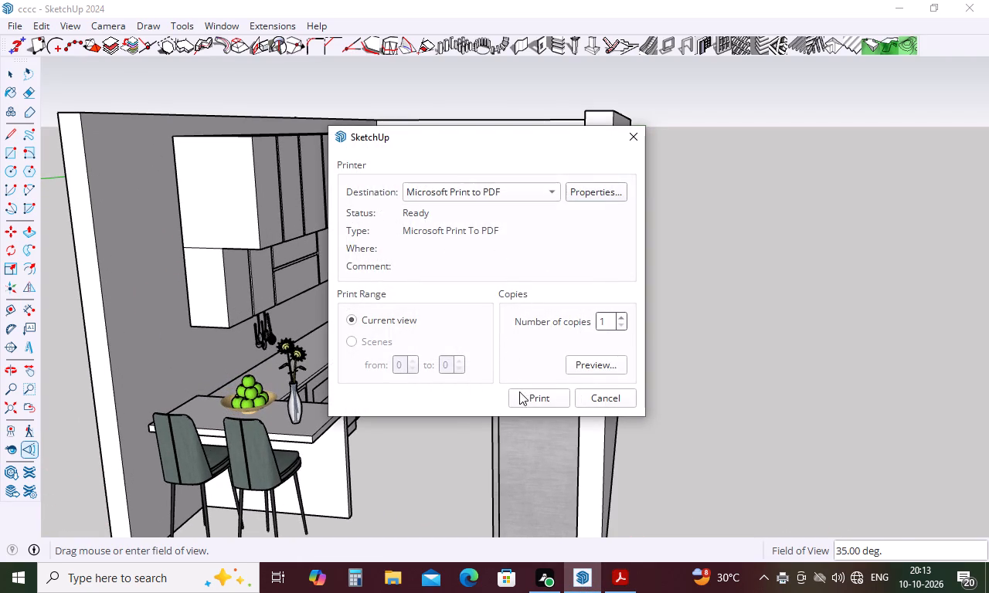
click(525, 393)
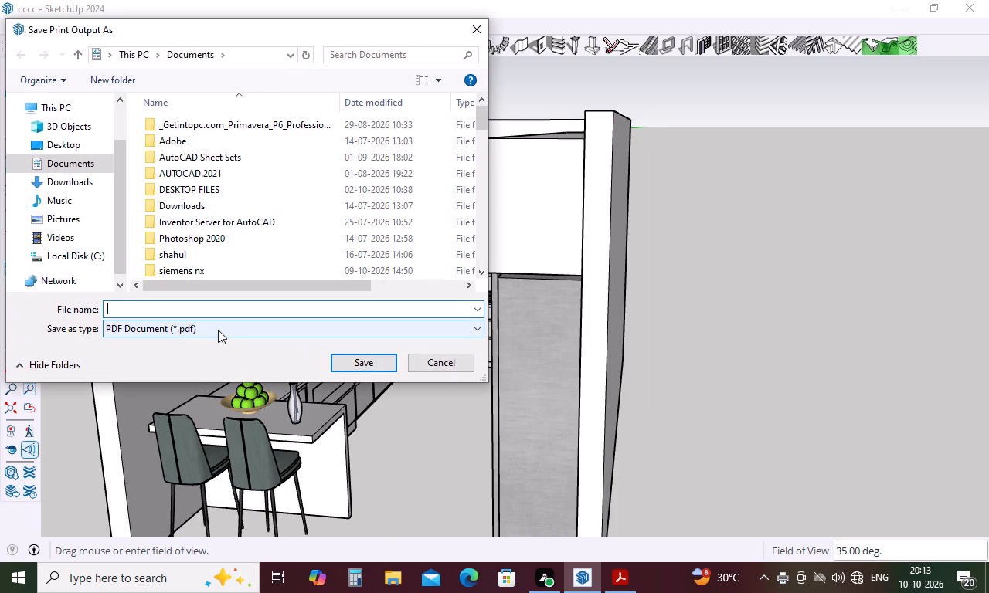
text(c2)
key(Return)
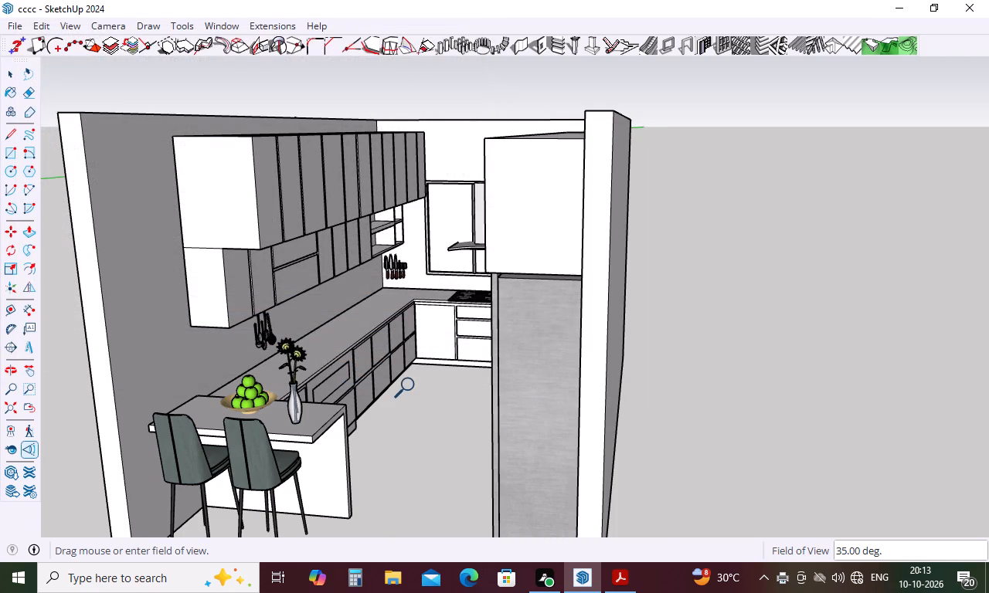
Return to the model, frame the kitchen interior straight toward the hood and cooktop, and print the current view to PDF as c3.
middle_drag(412, 385, 509, 376)
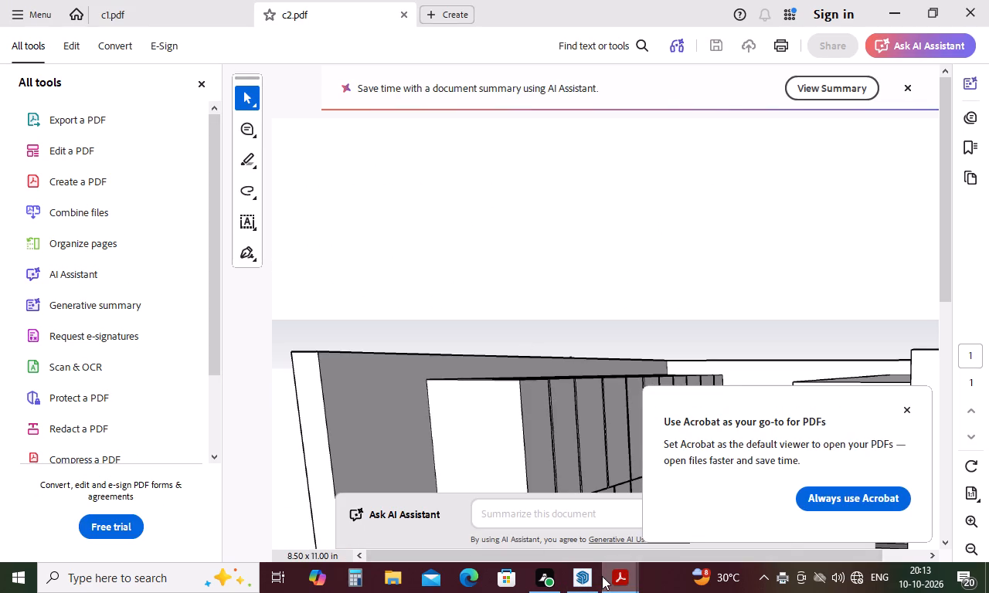
click(579, 571)
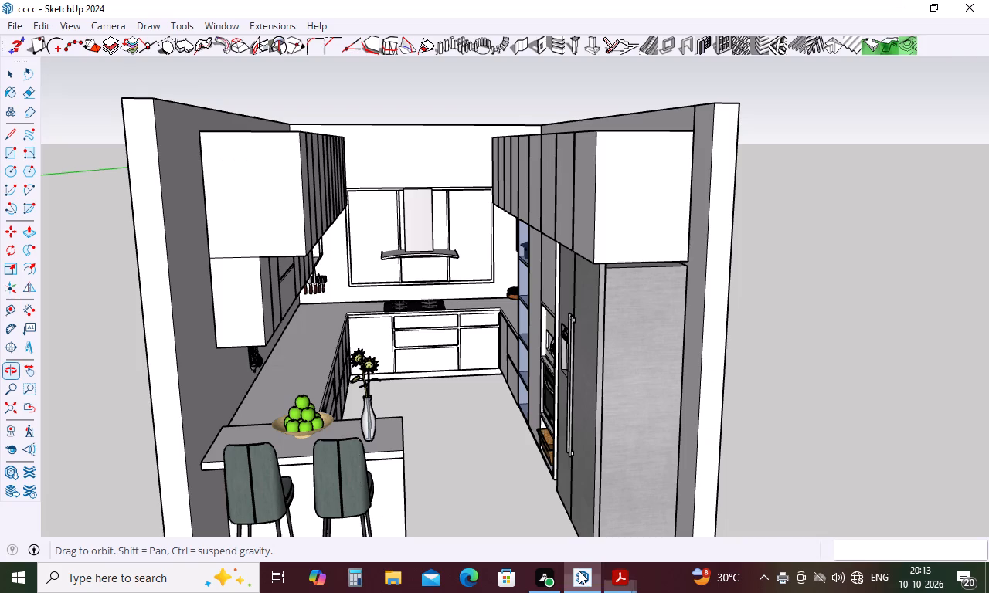
middle_drag(469, 307, 456, 282)
scroll(447, 278, up, 4)
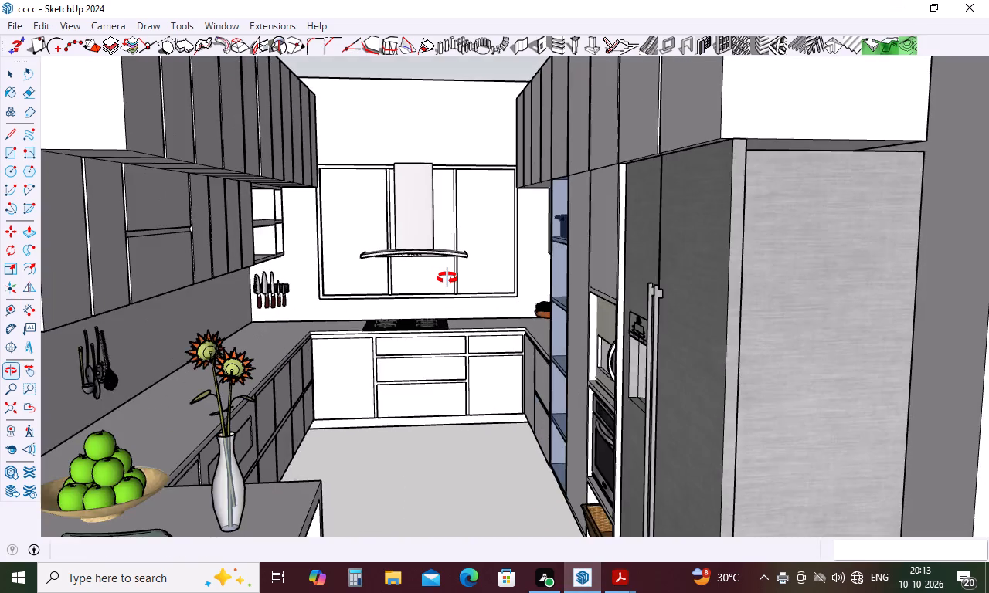
scroll(447, 278, up, 4)
middle_drag(447, 280, 470, 283)
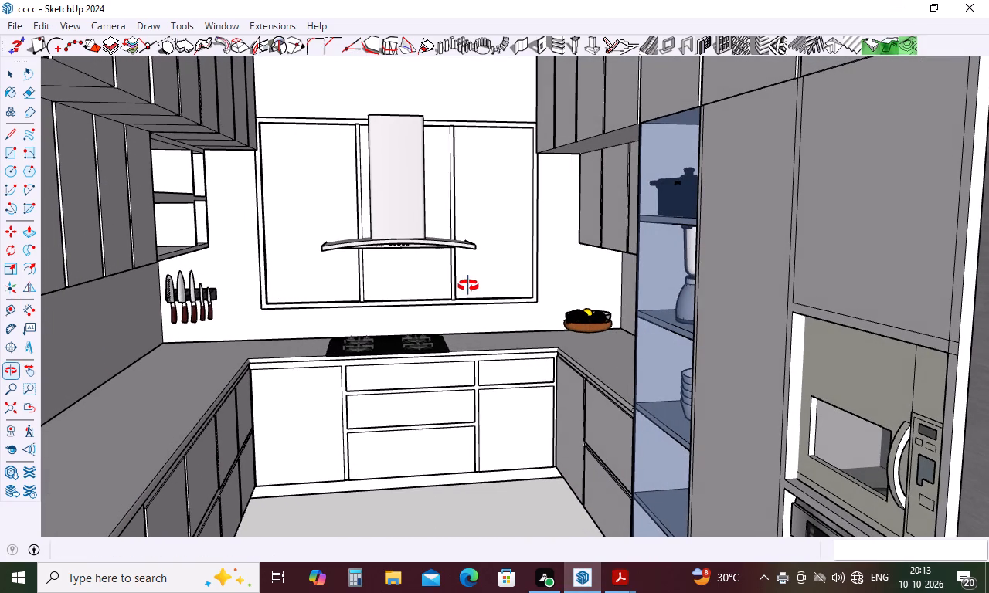
scroll(457, 266, down, 4)
middle_drag(448, 252, 445, 239)
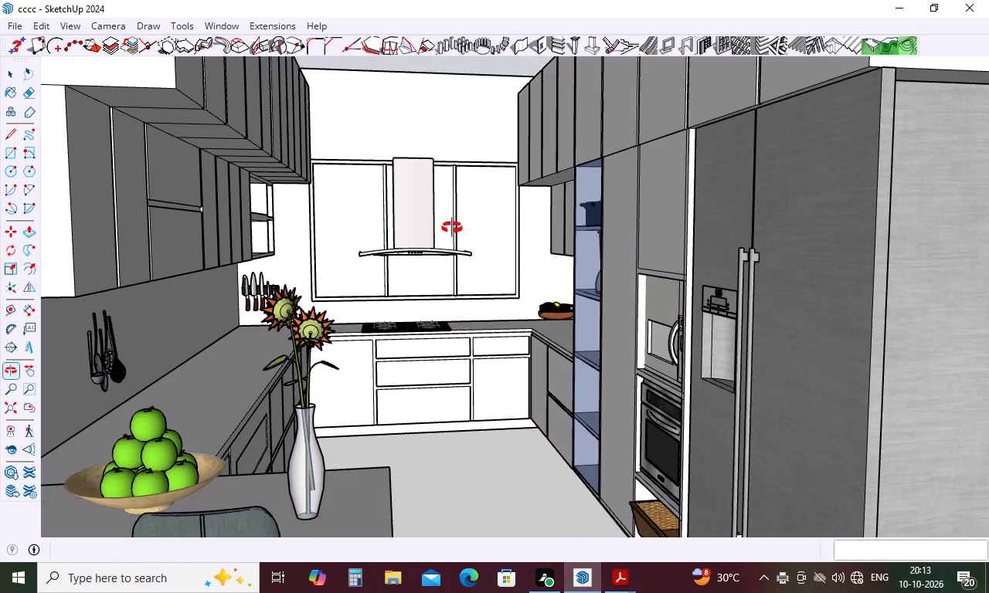
scroll(456, 222, up, 2)
scroll(456, 222, down, 2)
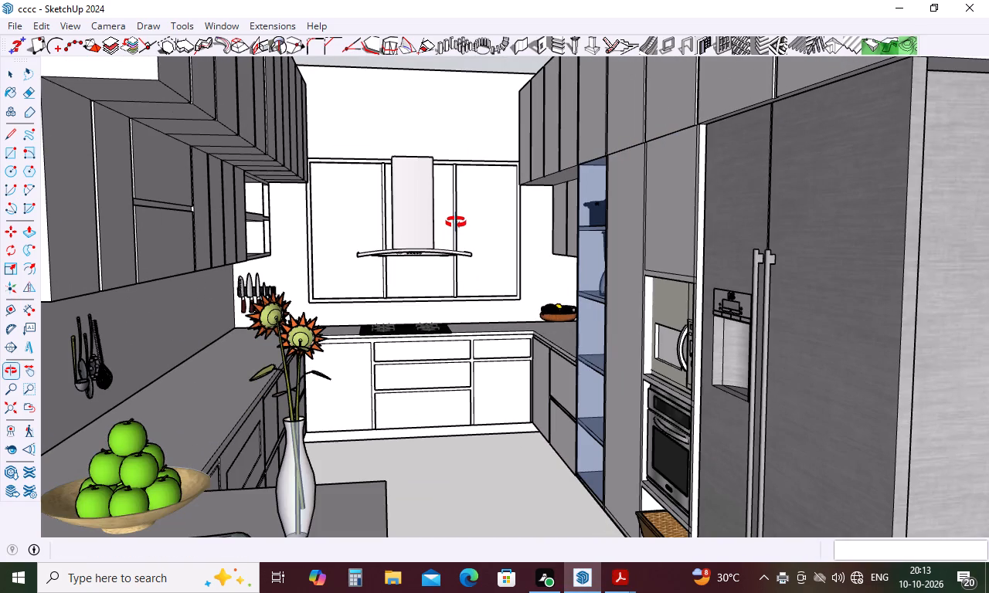
key(ctrl+Menu)
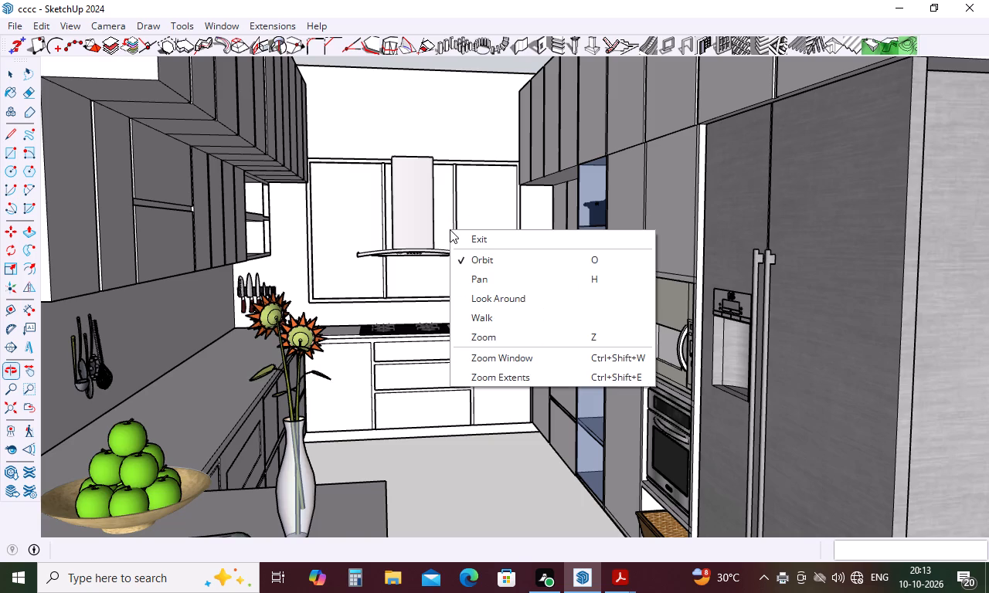
key(ctrl+p)
key(Escape)
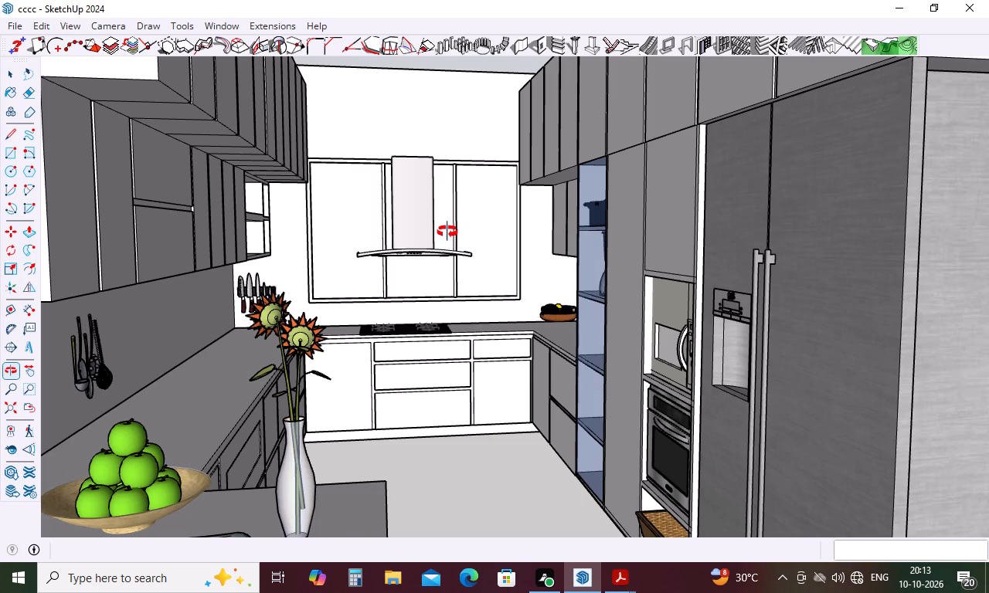
key(ctrl+p)
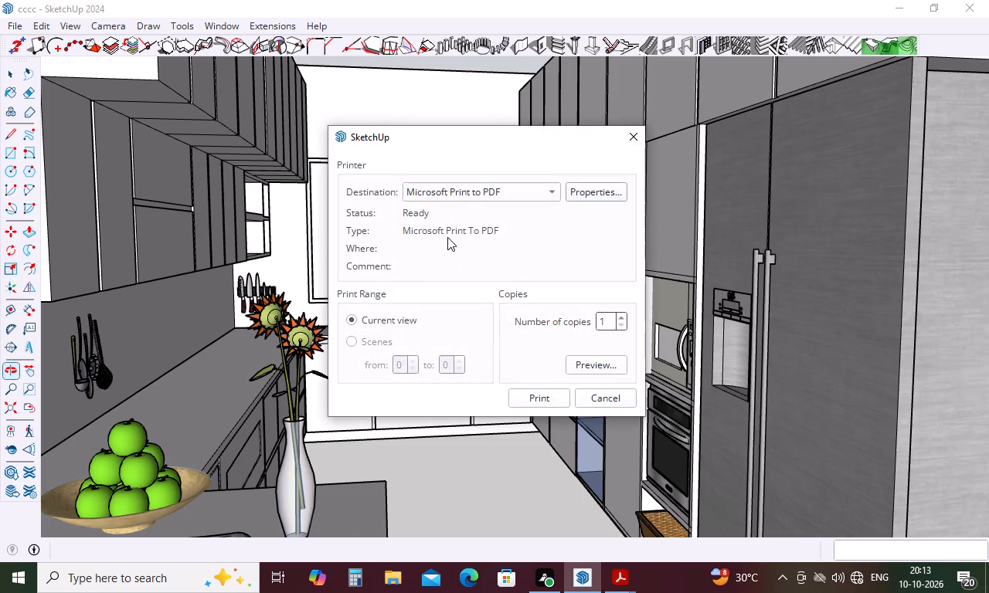
click(525, 395)
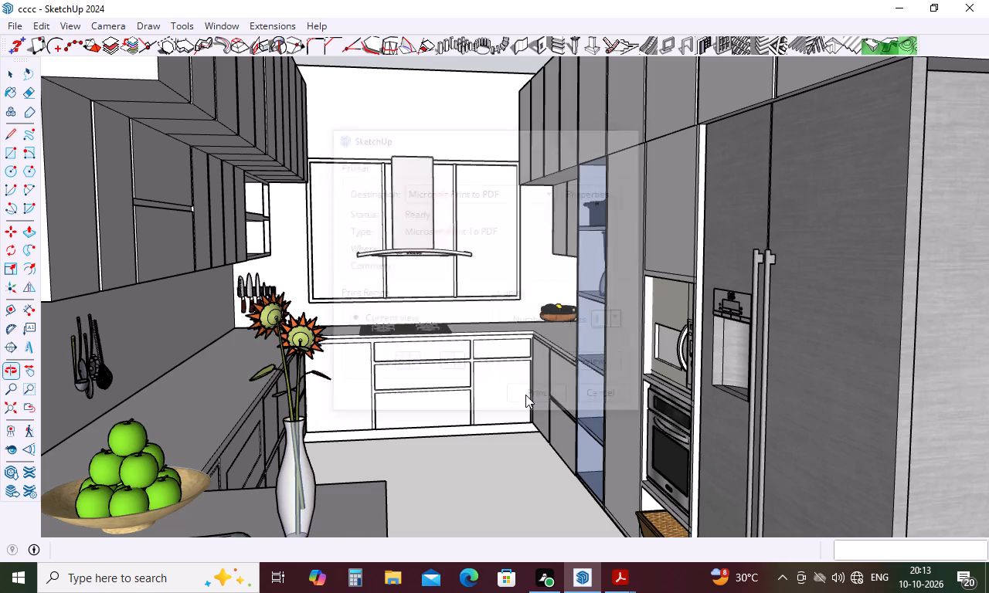
text(c3)
key(Return)
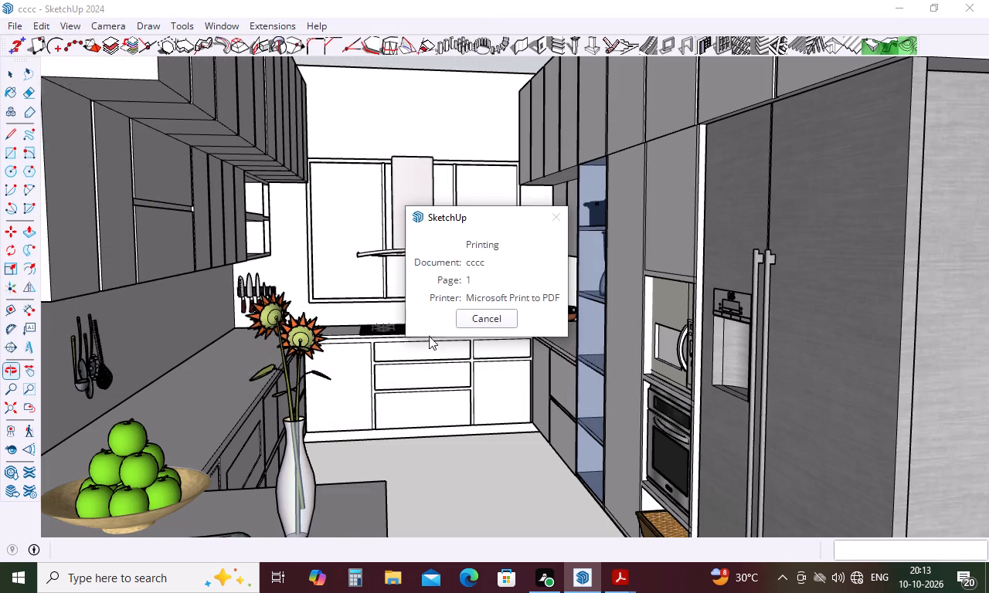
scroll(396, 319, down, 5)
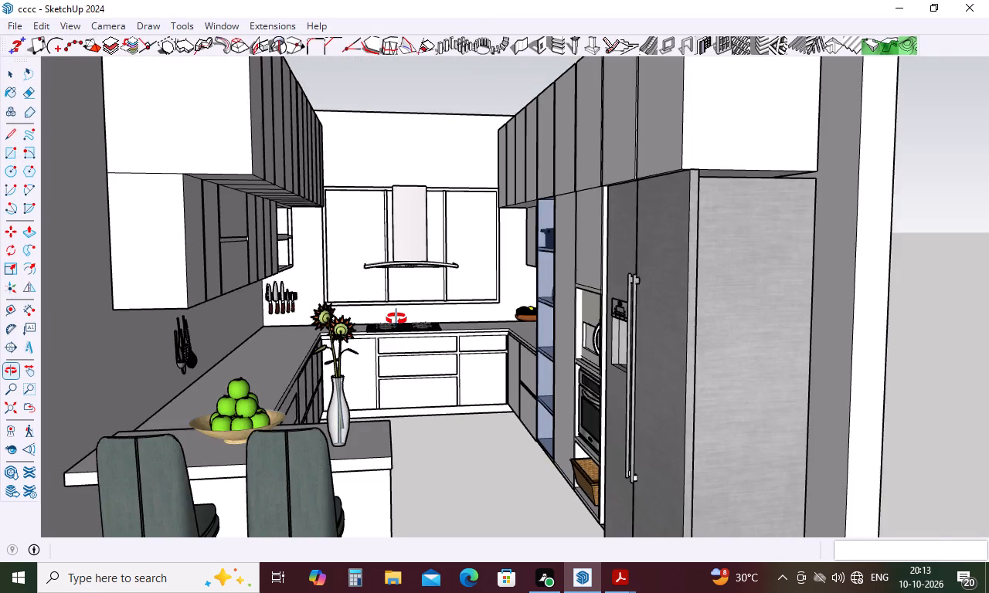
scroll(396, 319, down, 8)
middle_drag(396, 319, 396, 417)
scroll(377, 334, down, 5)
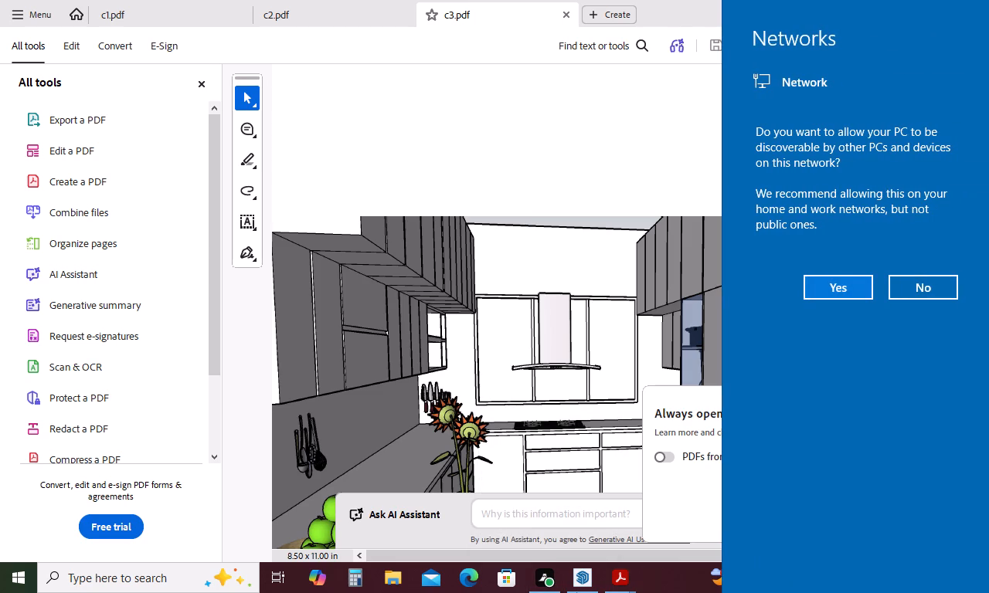
Allow the PC to be discoverable by other devices on this network.
click(818, 283)
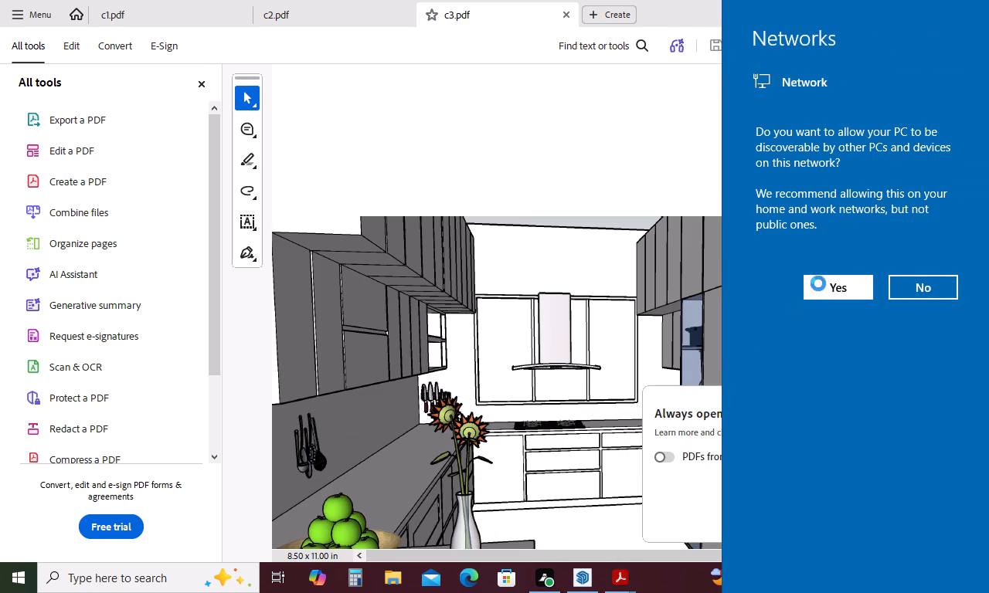